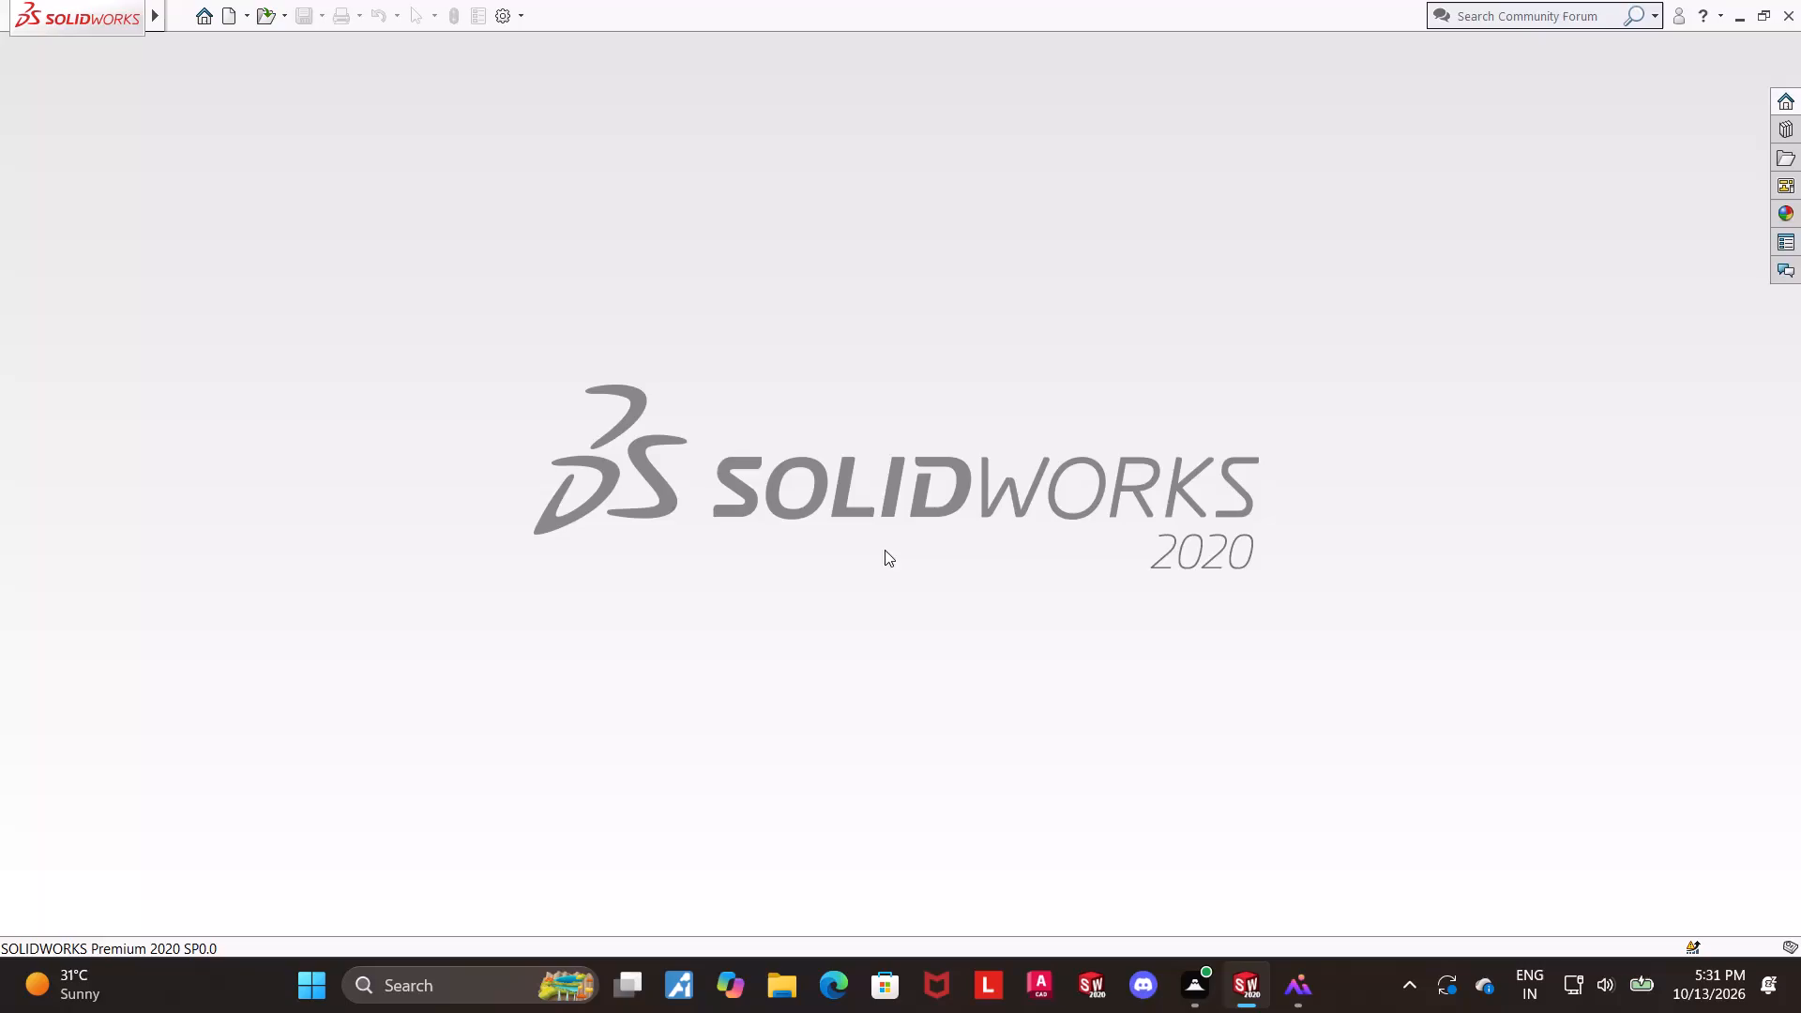
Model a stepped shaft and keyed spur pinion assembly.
Create a new part document.
{"action": "left_click", "coordinate": [230, 15]}
{"action": "double_click", "coordinate": [459, 469]}
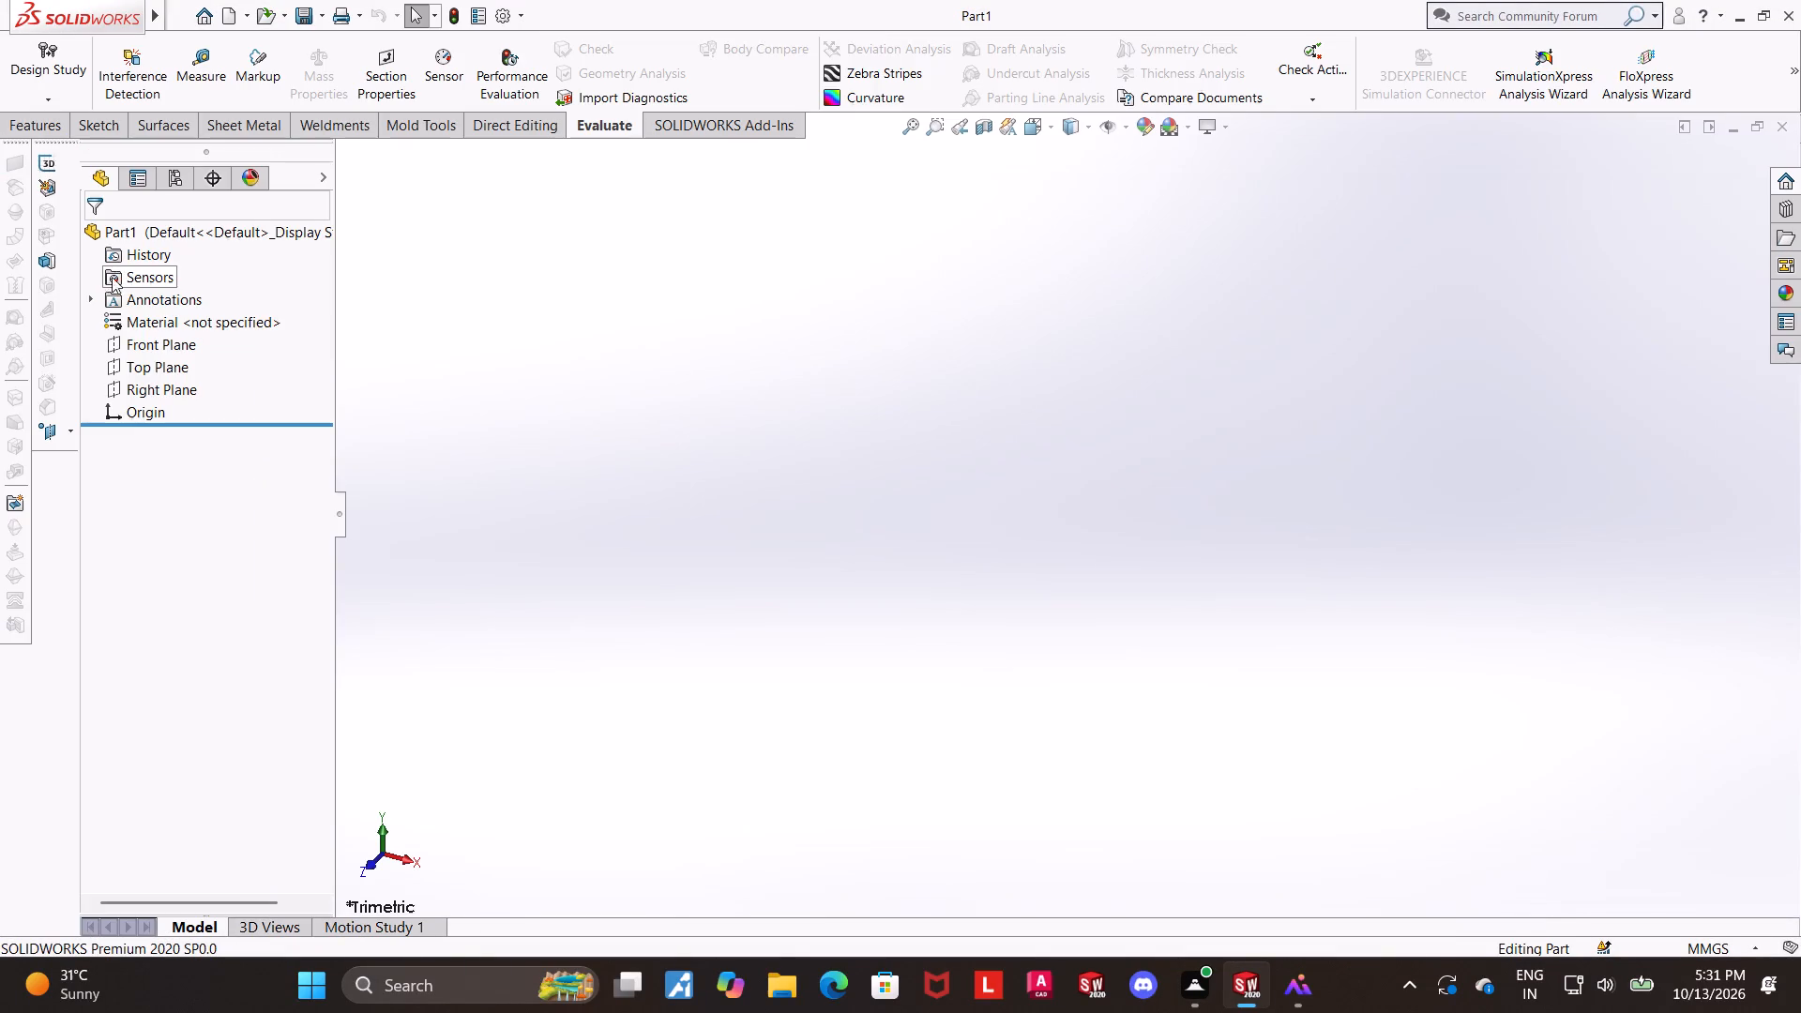
Start a sketch on the Front Plane.
{"action": "left_click", "coordinate": [157, 348]}
{"action": "left_click", "coordinate": [171, 326]}
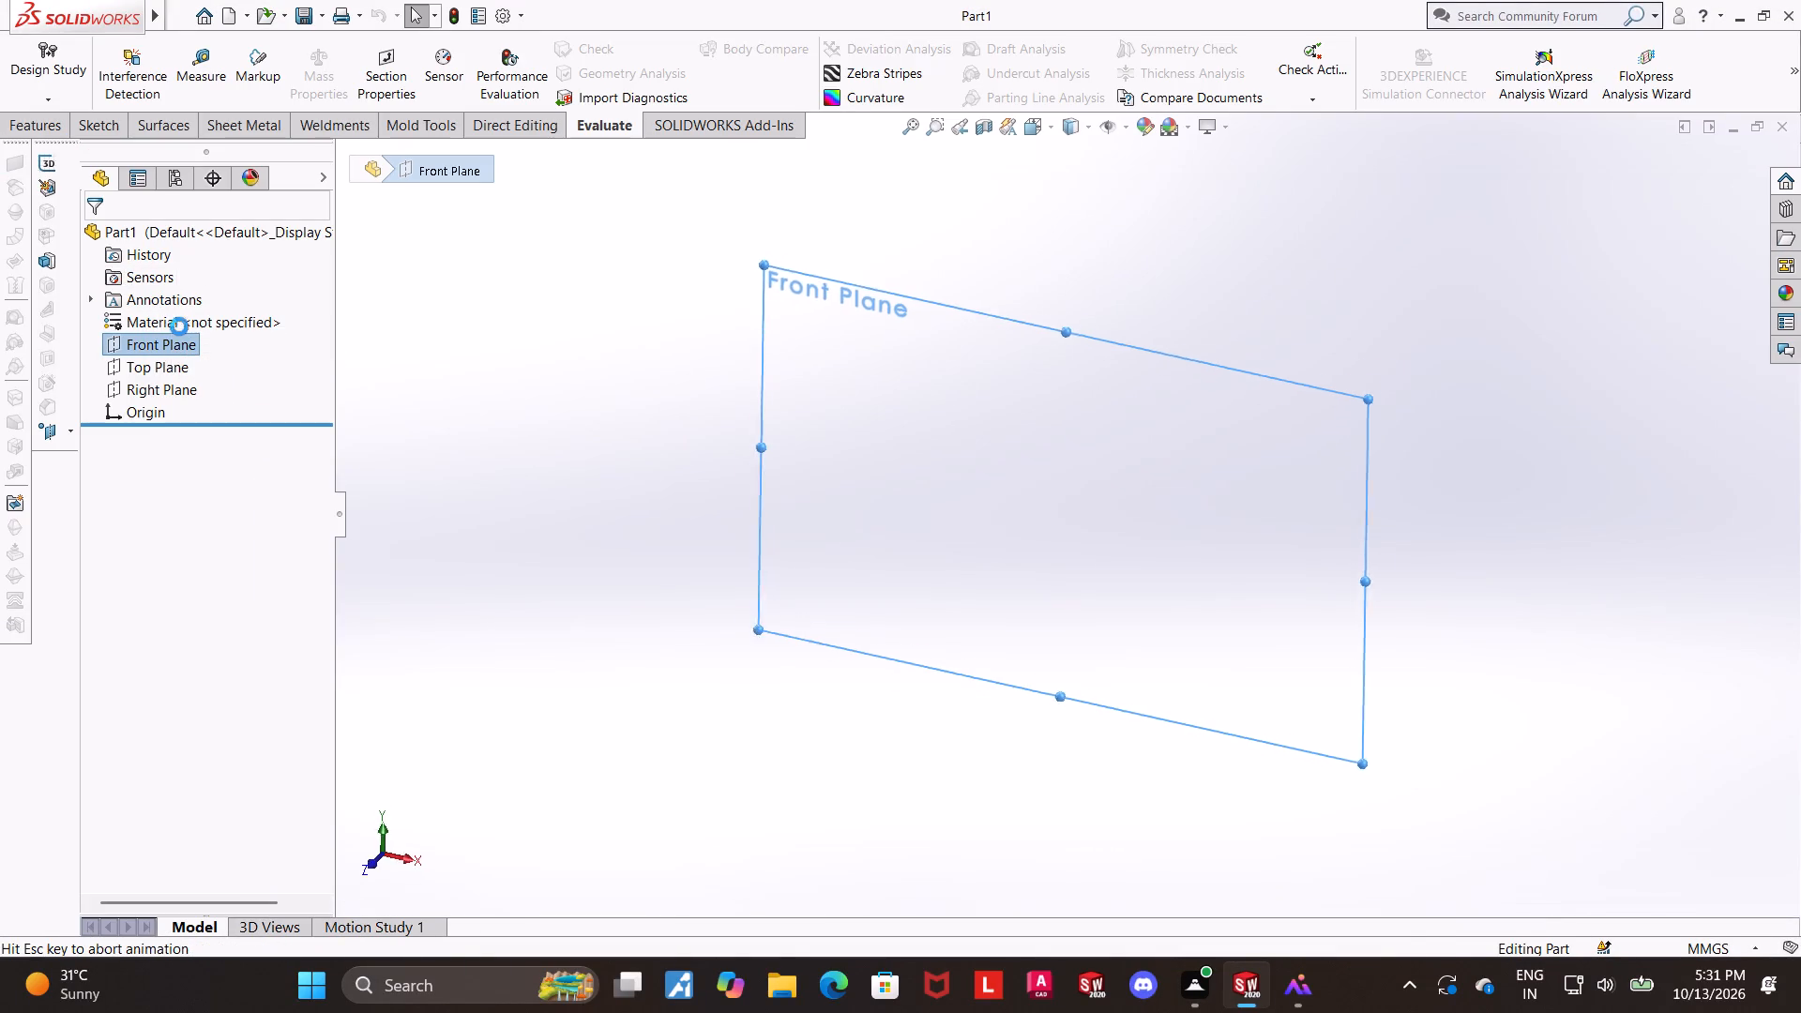
Sketch a horizontal baseline about 367 mm long with the Line tool, starting at the origin and running along positive X.
{"action": "scroll", "coordinate": [1249, 503], "scroll_direction": "up", "scroll_amount": 1}
{"action": "scroll", "coordinate": [1347, 531], "scroll_direction": "up", "scroll_amount": 2}
{"action": "scroll", "coordinate": [1222, 524], "scroll_direction": "down", "scroll_amount": 4}
{"action": "scroll", "coordinate": [1006, 514], "scroll_direction": "up", "scroll_amount": 5}
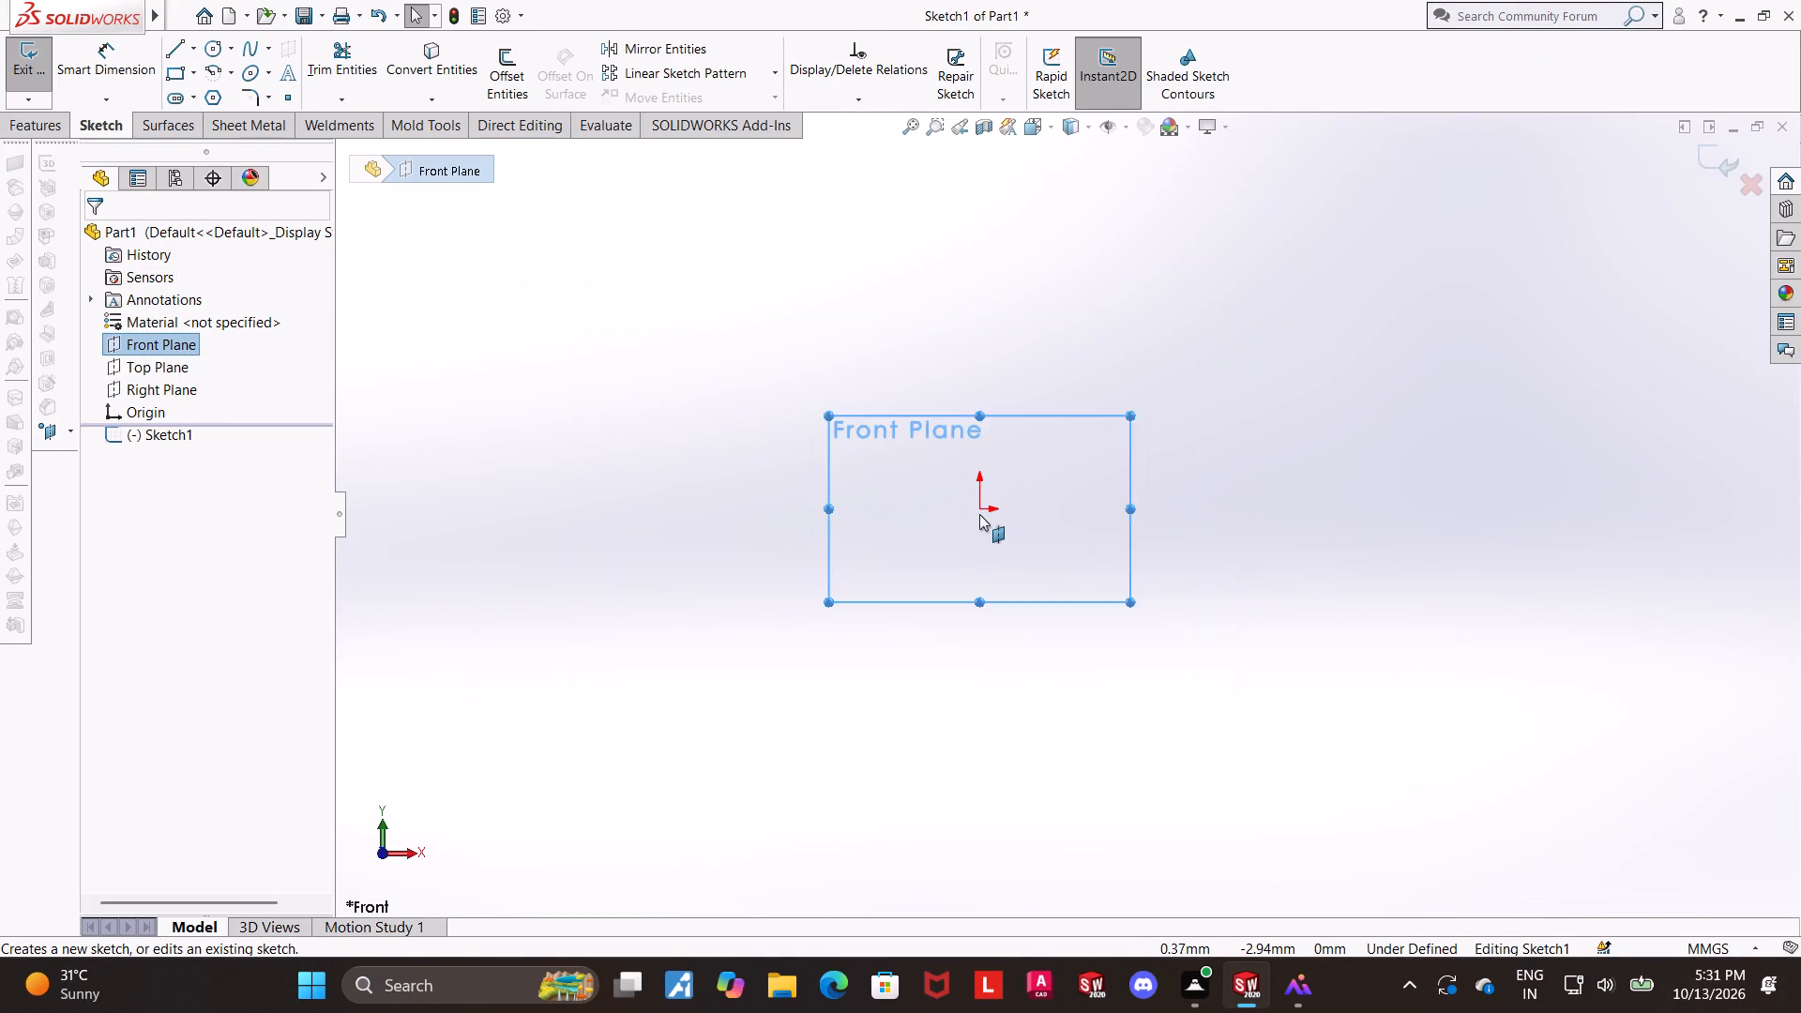
{"action": "scroll", "coordinate": [979, 514], "scroll_direction": "down", "scroll_amount": 4}
{"action": "scroll", "coordinate": [1287, 431], "scroll_direction": "down", "scroll_amount": 2}
{"action": "left_click", "coordinate": [179, 51]}
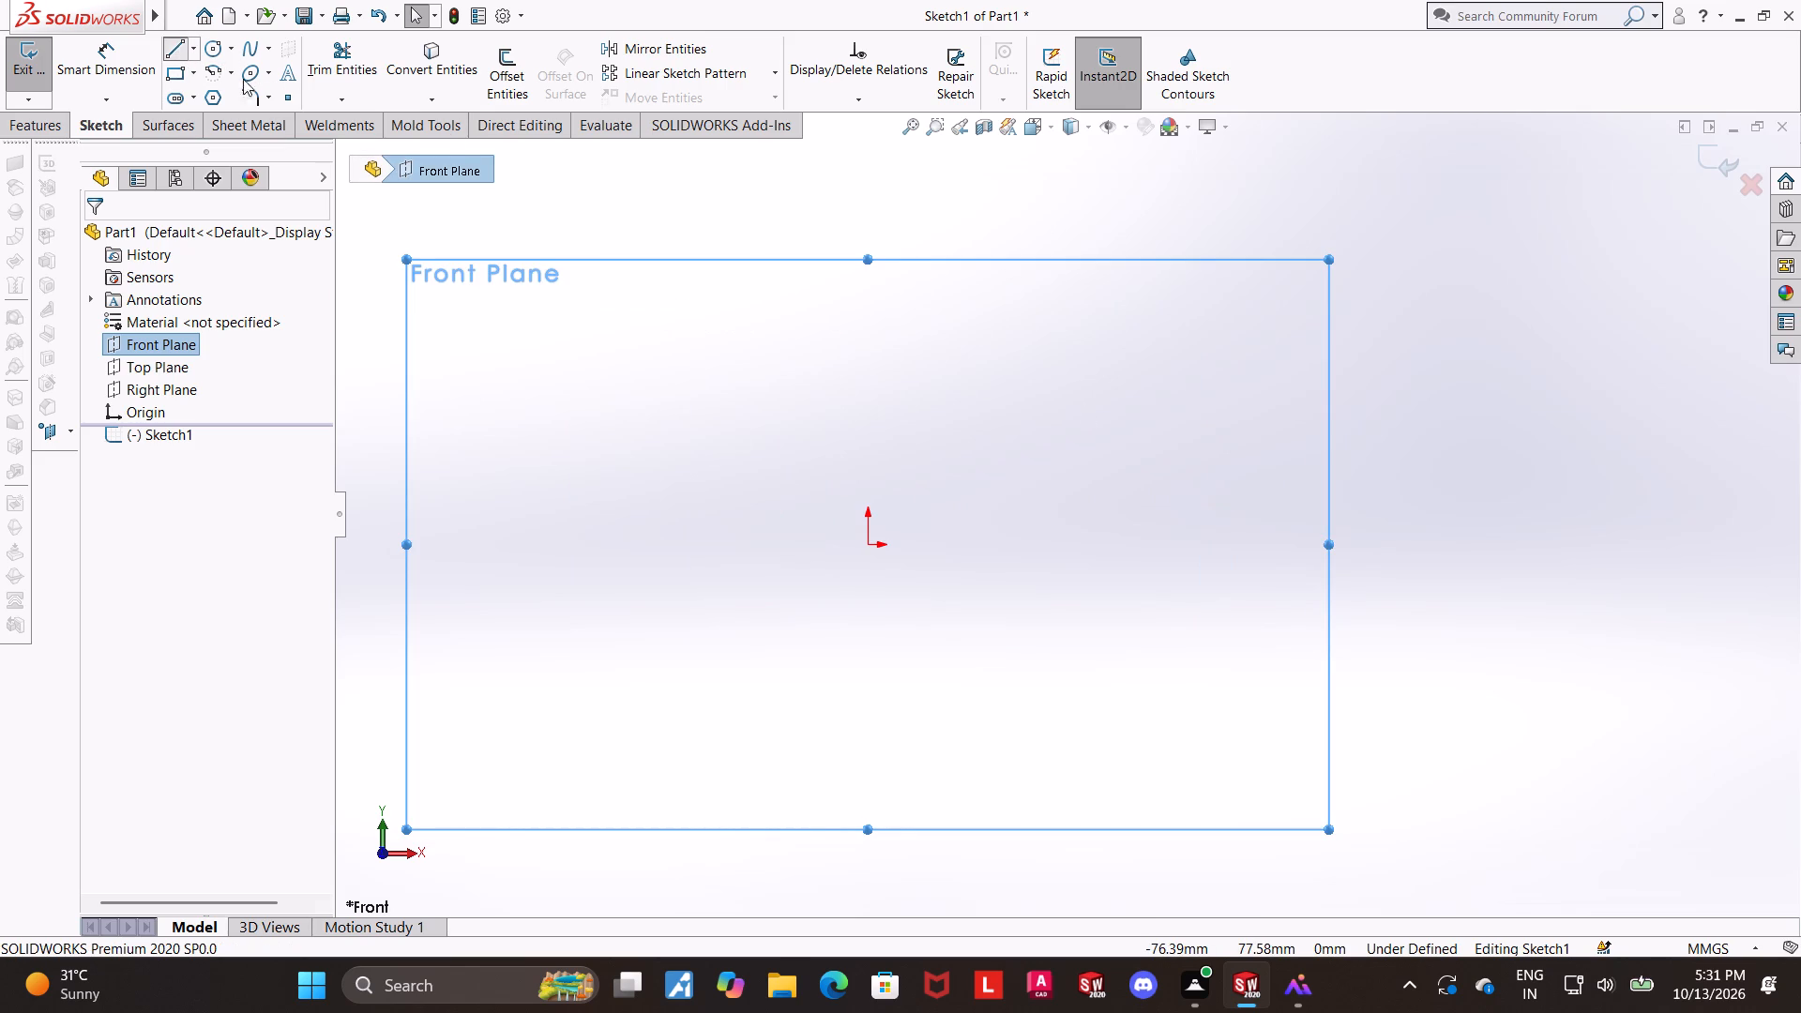
{"action": "scroll", "coordinate": [794, 462], "scroll_direction": "up", "scroll_amount": 4}
{"action": "scroll", "coordinate": [1040, 504], "scroll_direction": "down", "scroll_amount": 2}
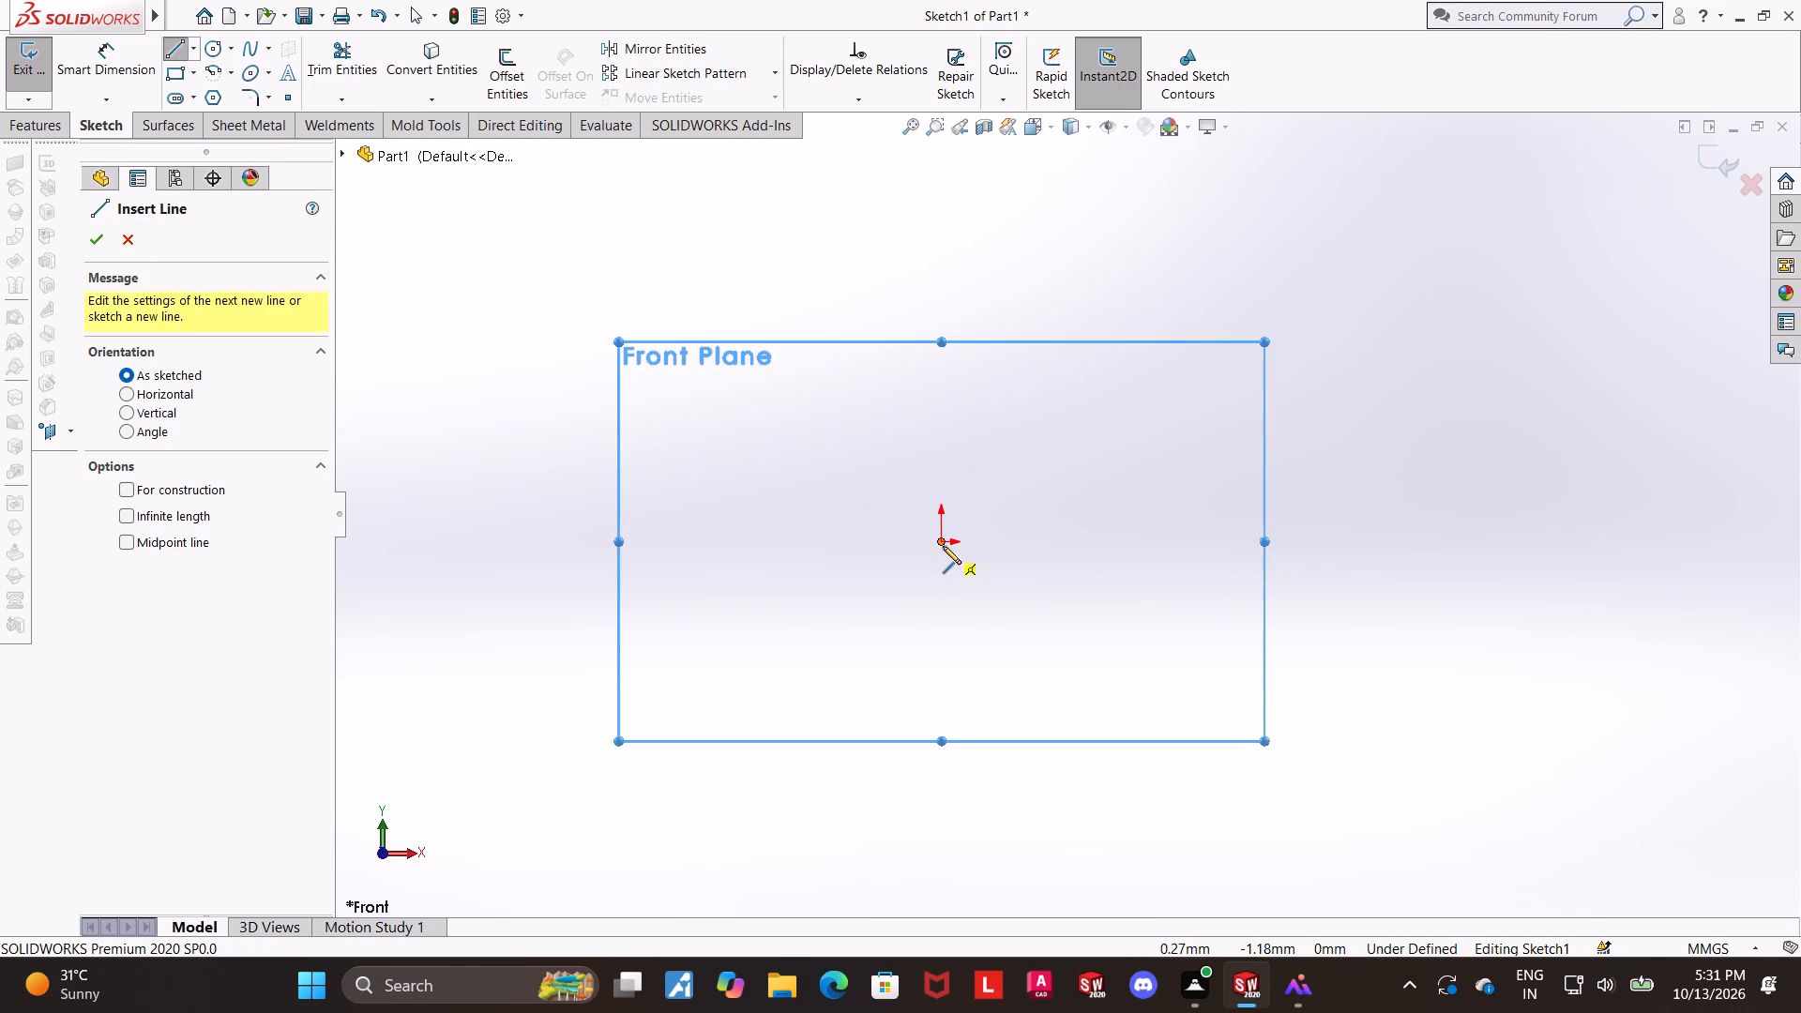
{"action": "scroll", "coordinate": [943, 546], "scroll_direction": "up", "scroll_amount": 3}
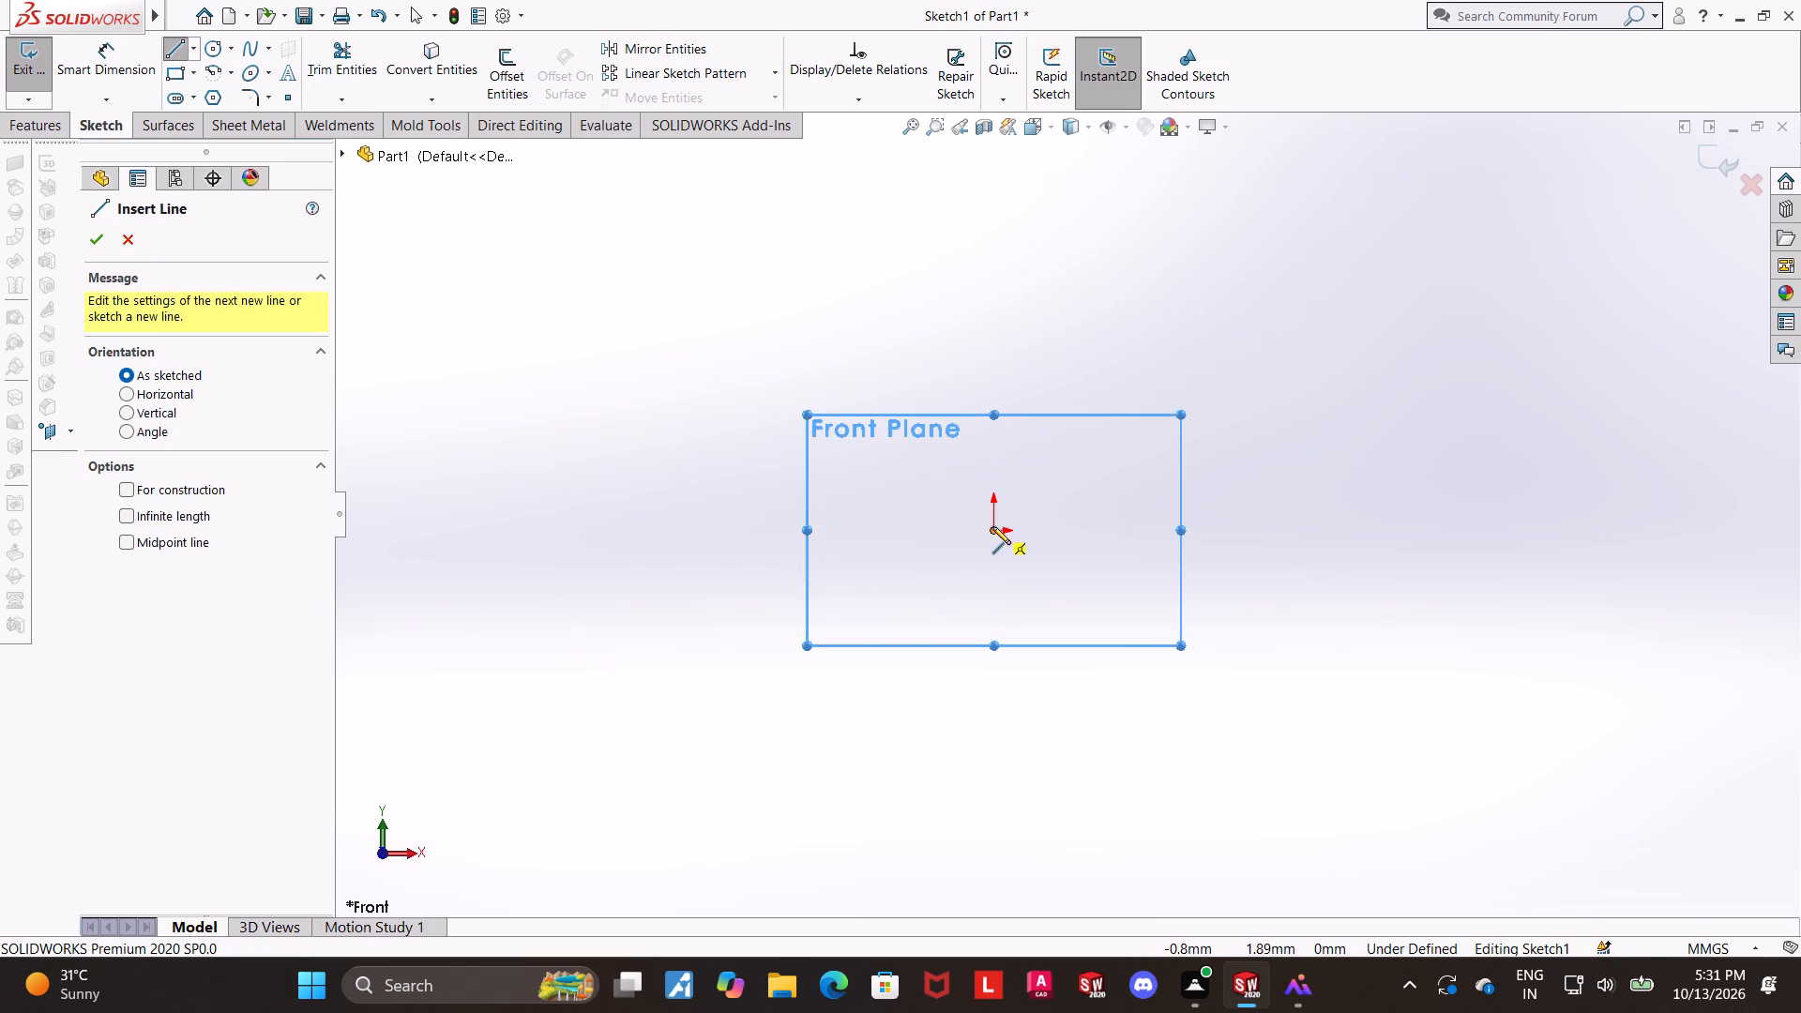
{"action": "left_click", "coordinate": [992, 526]}
{"action": "scroll", "coordinate": [1078, 537], "scroll_direction": "up", "scroll_amount": 2}
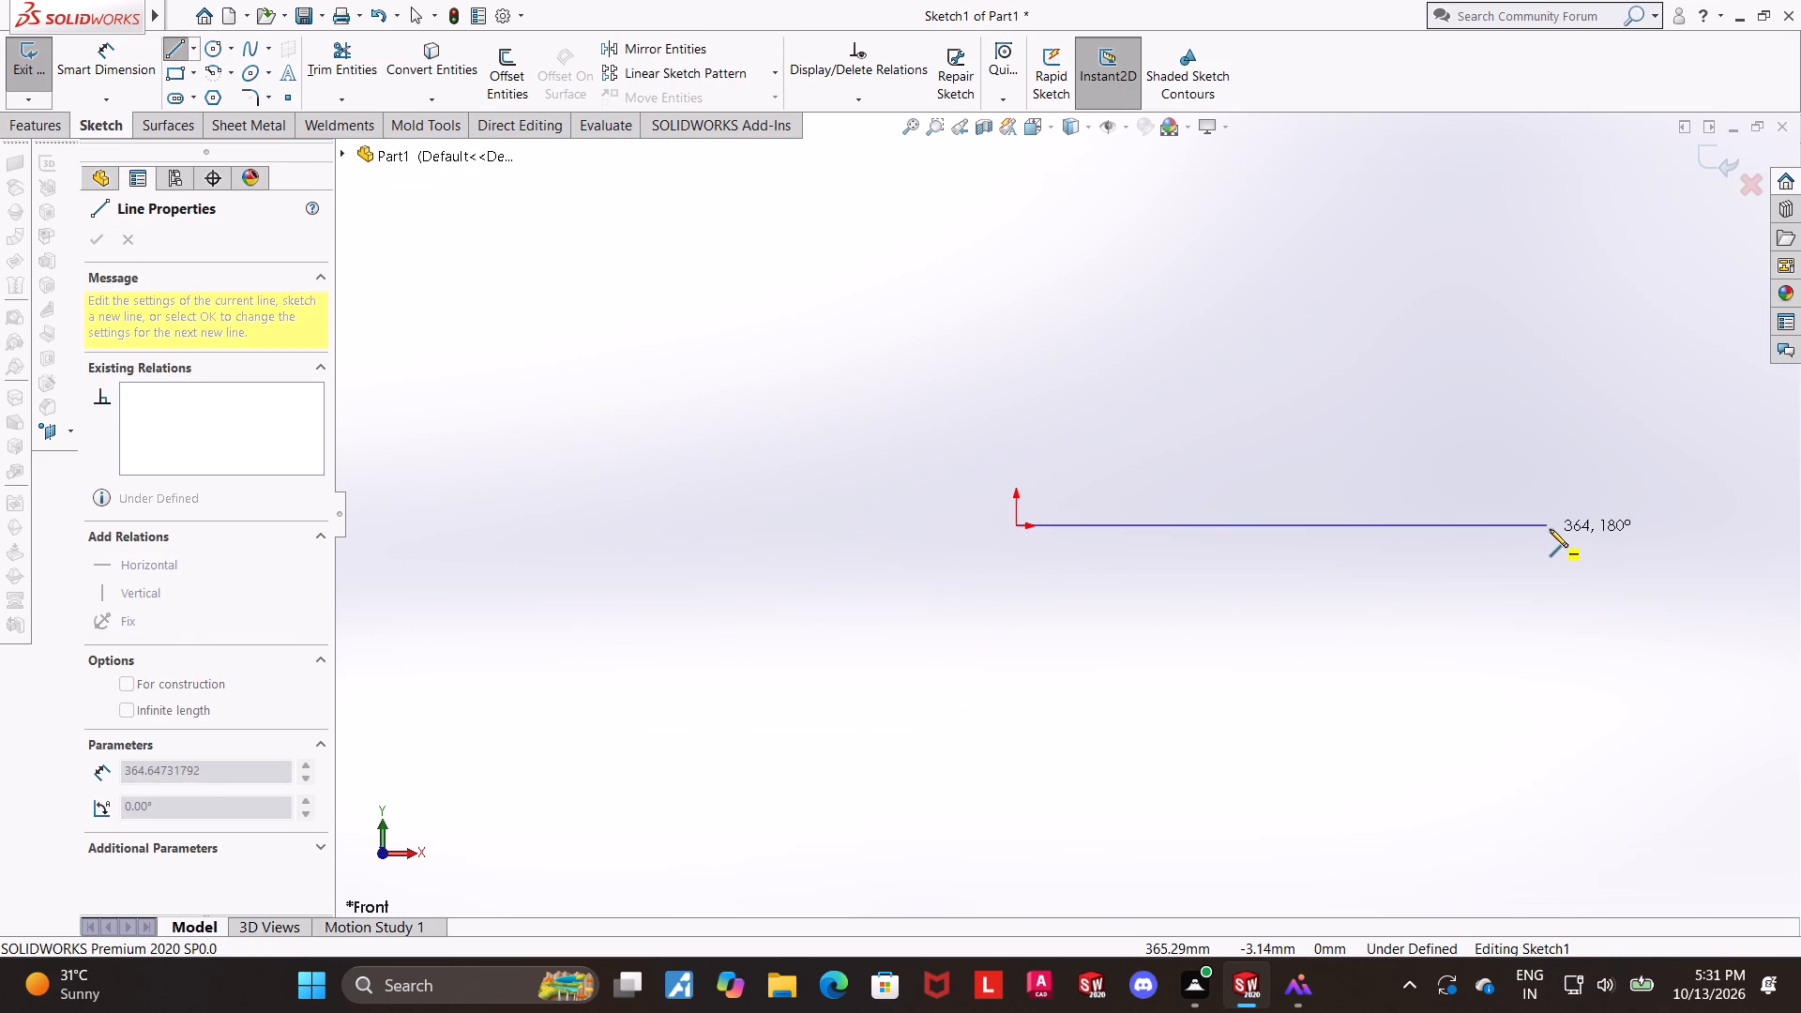
{"action": "left_click", "coordinate": [1550, 529]}
Continue the profile with a vertical end edge about 59 mm high, a horizontal ledge back toward the origin, and a 23 mm riser.
{"action": "scroll", "coordinate": [1550, 529], "scroll_direction": "up", "scroll_amount": 2}
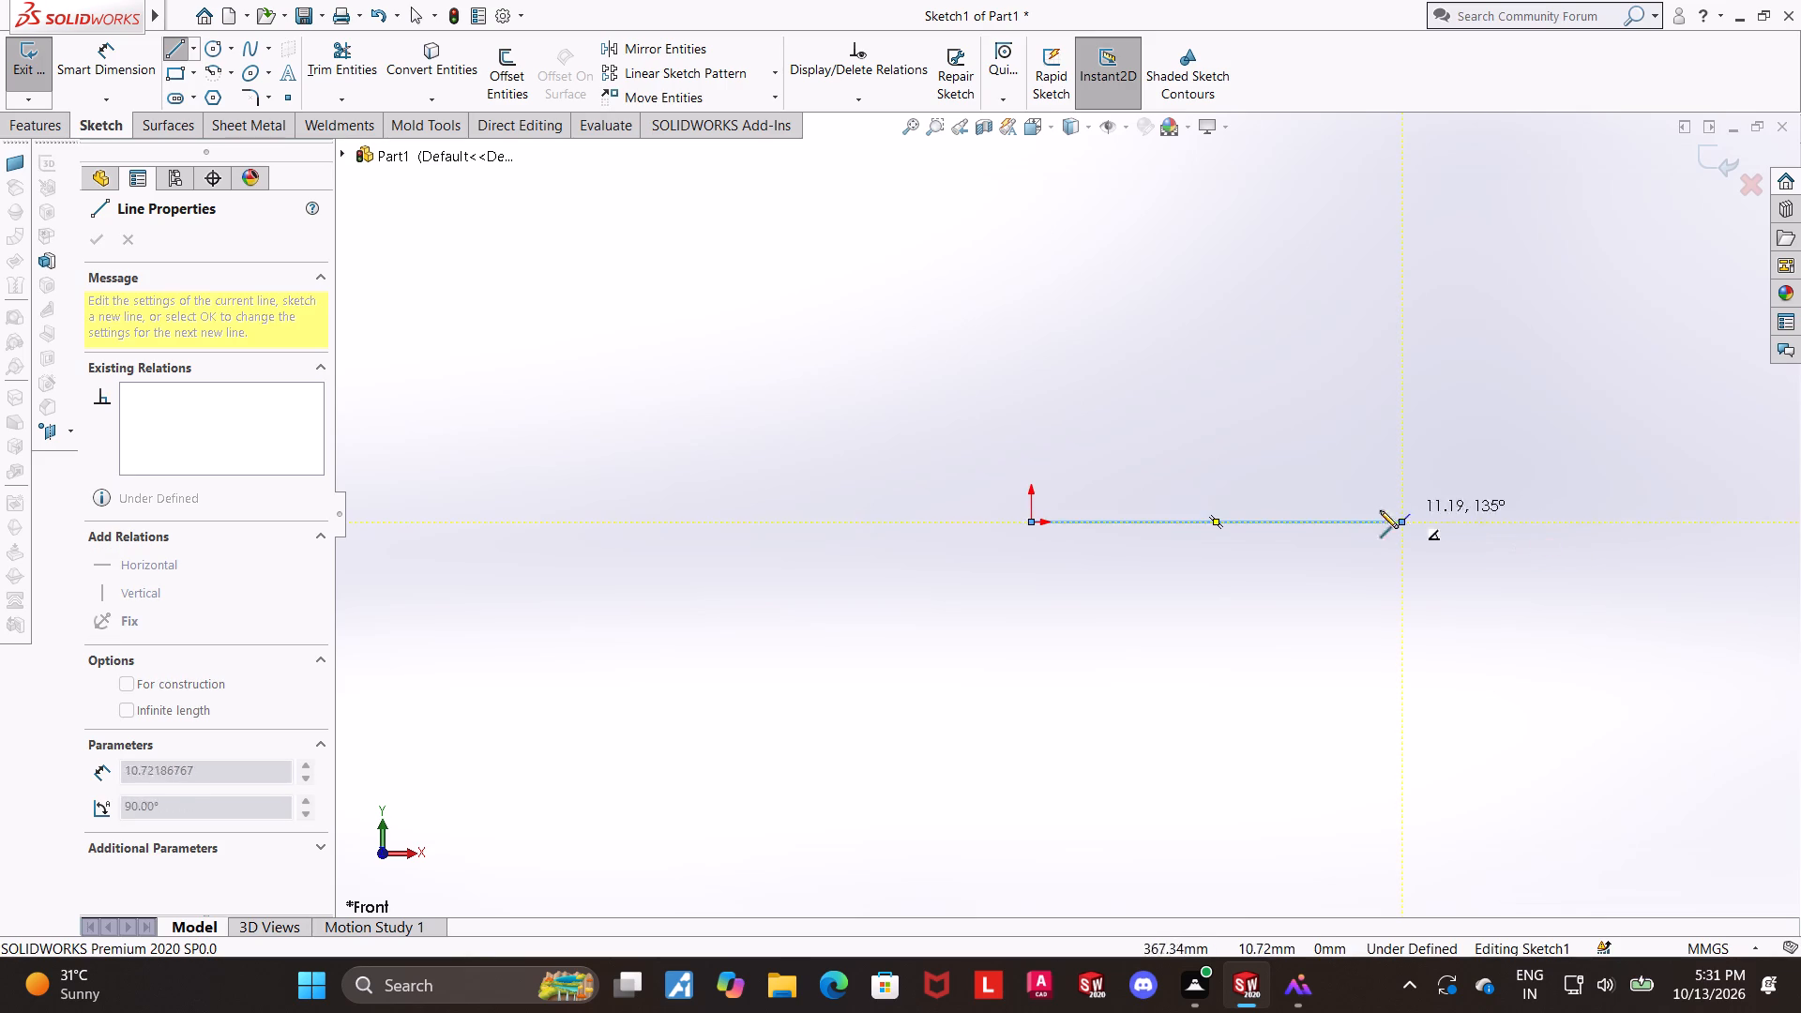
{"action": "scroll", "coordinate": [1357, 507], "scroll_direction": "down", "scroll_amount": 3}
{"action": "scroll", "coordinate": [1343, 507], "scroll_direction": "up", "scroll_amount": 1}
{"action": "scroll", "coordinate": [1307, 507], "scroll_direction": "down", "scroll_amount": 2}
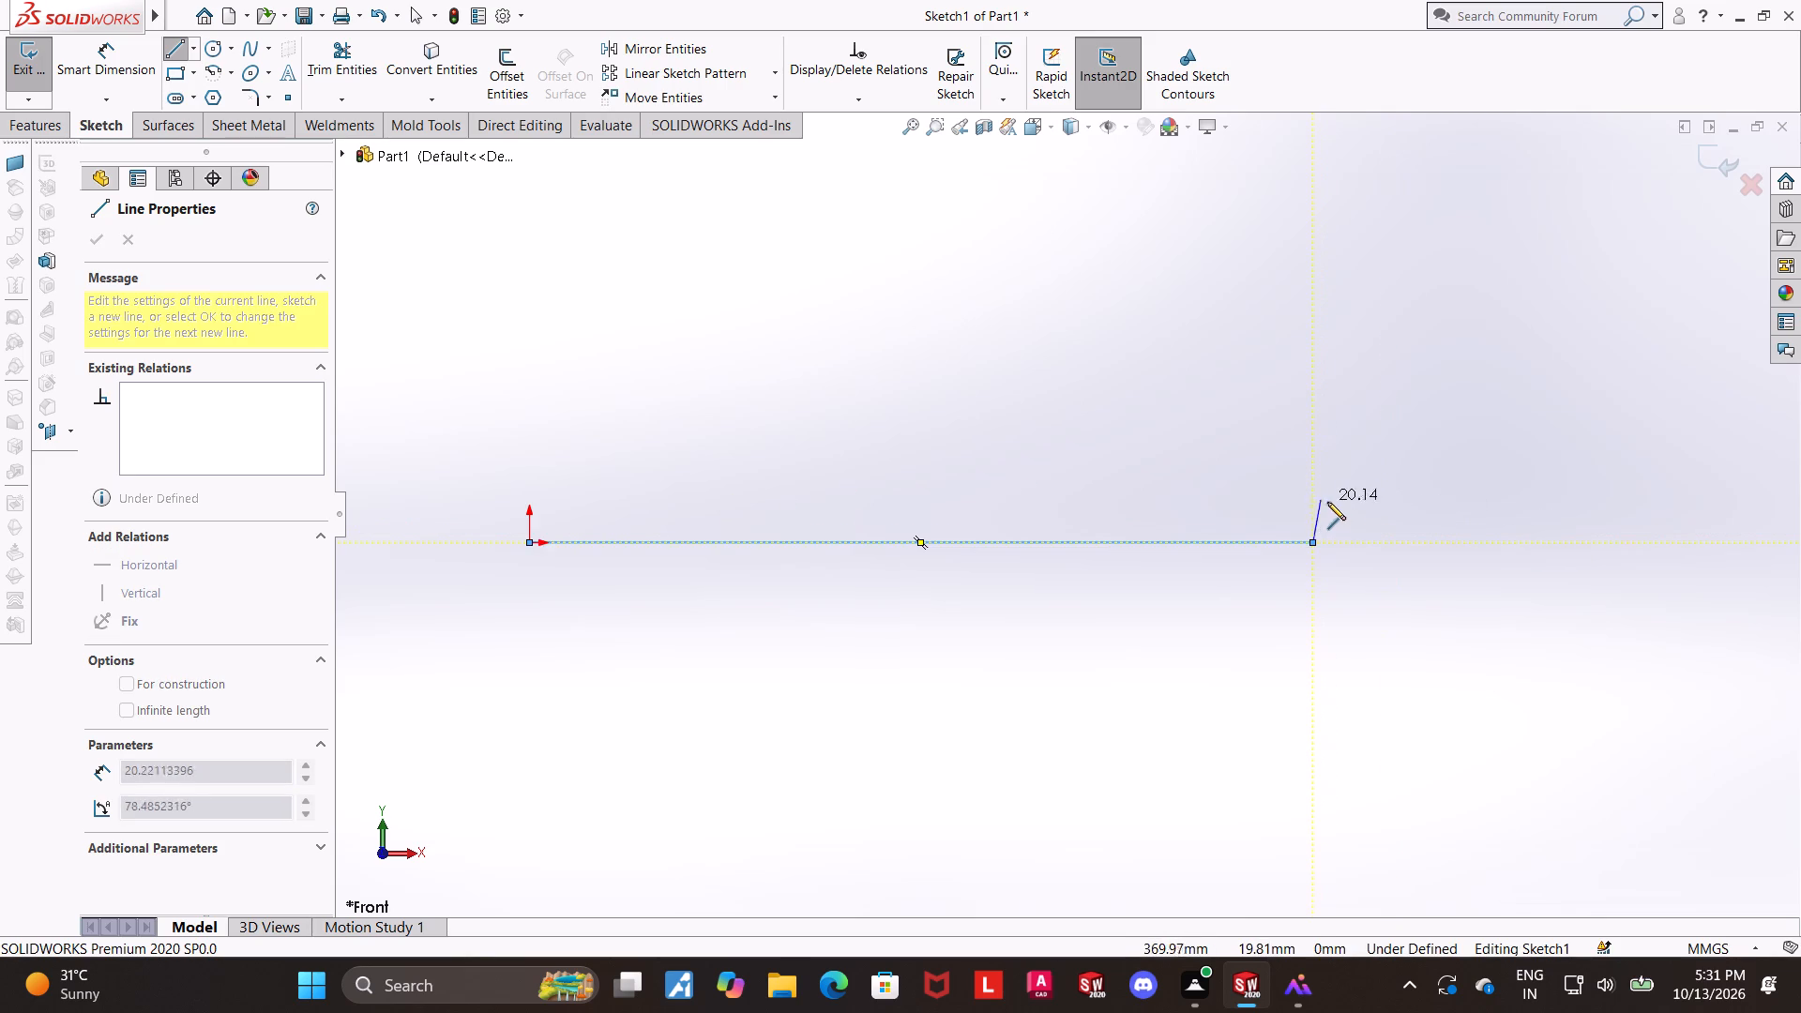
{"action": "scroll", "coordinate": [1328, 503], "scroll_direction": "up", "scroll_amount": 1}
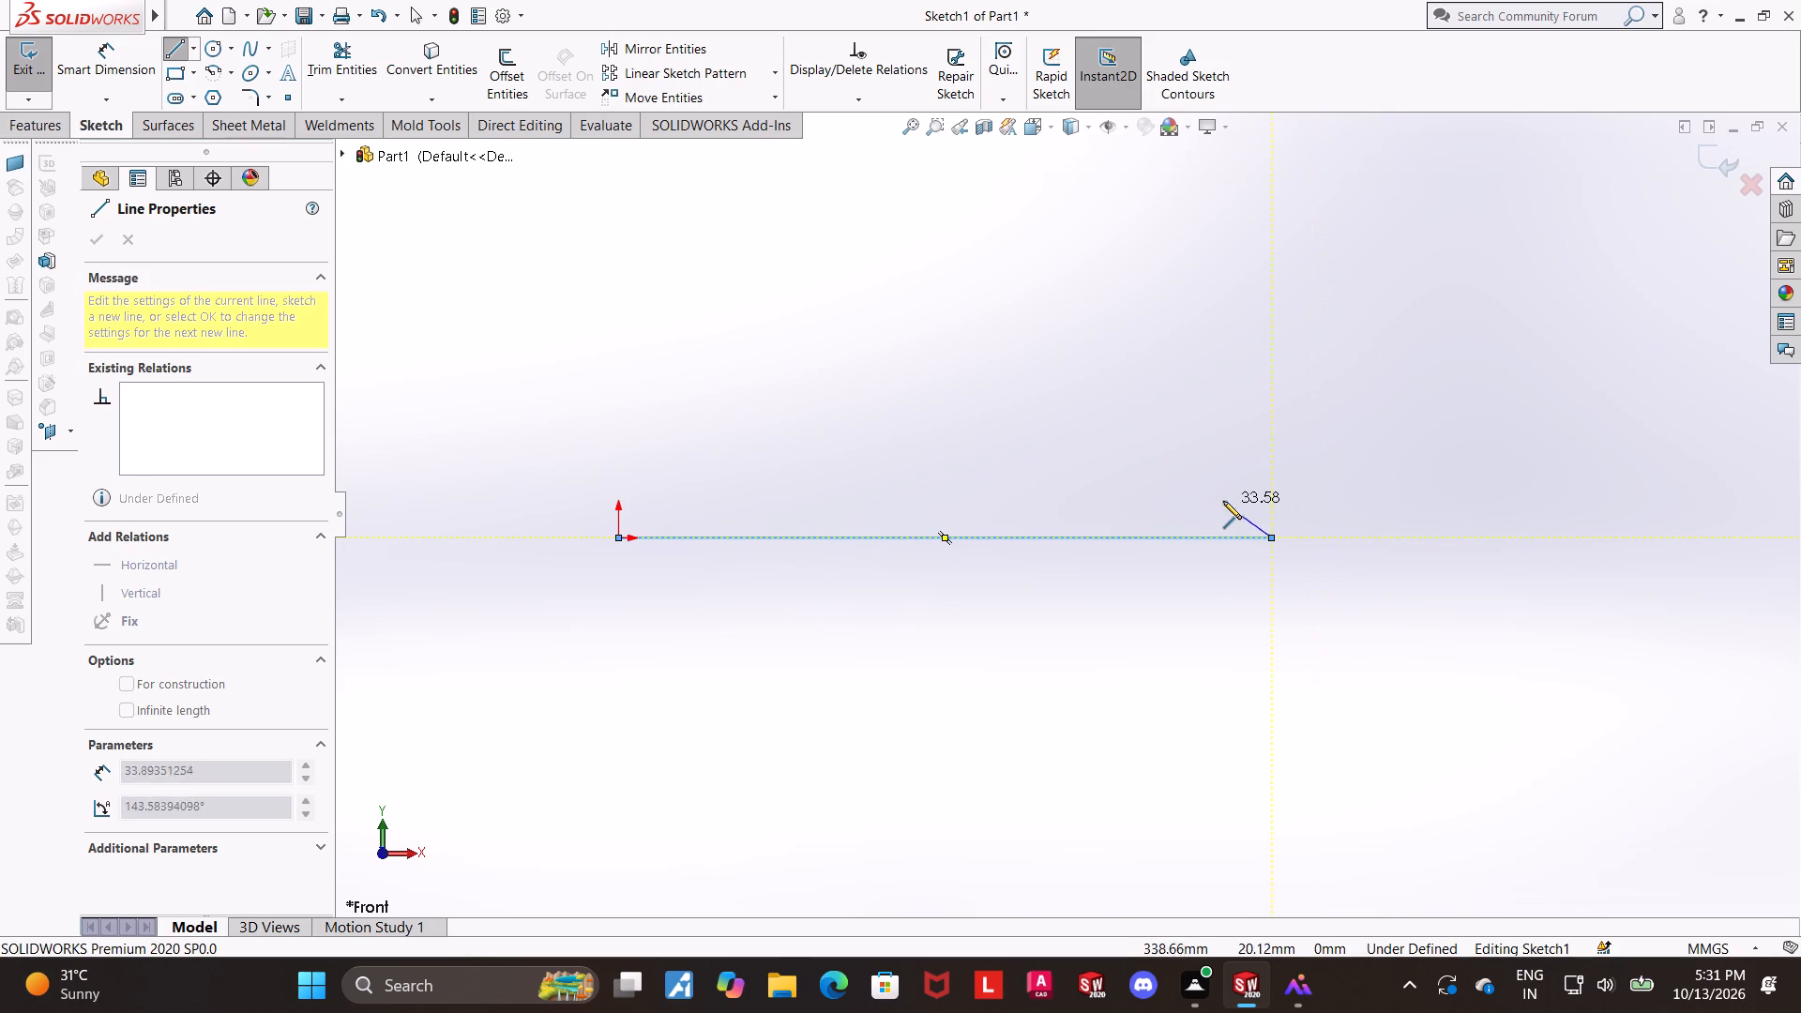
{"action": "left_click", "coordinate": [1275, 431]}
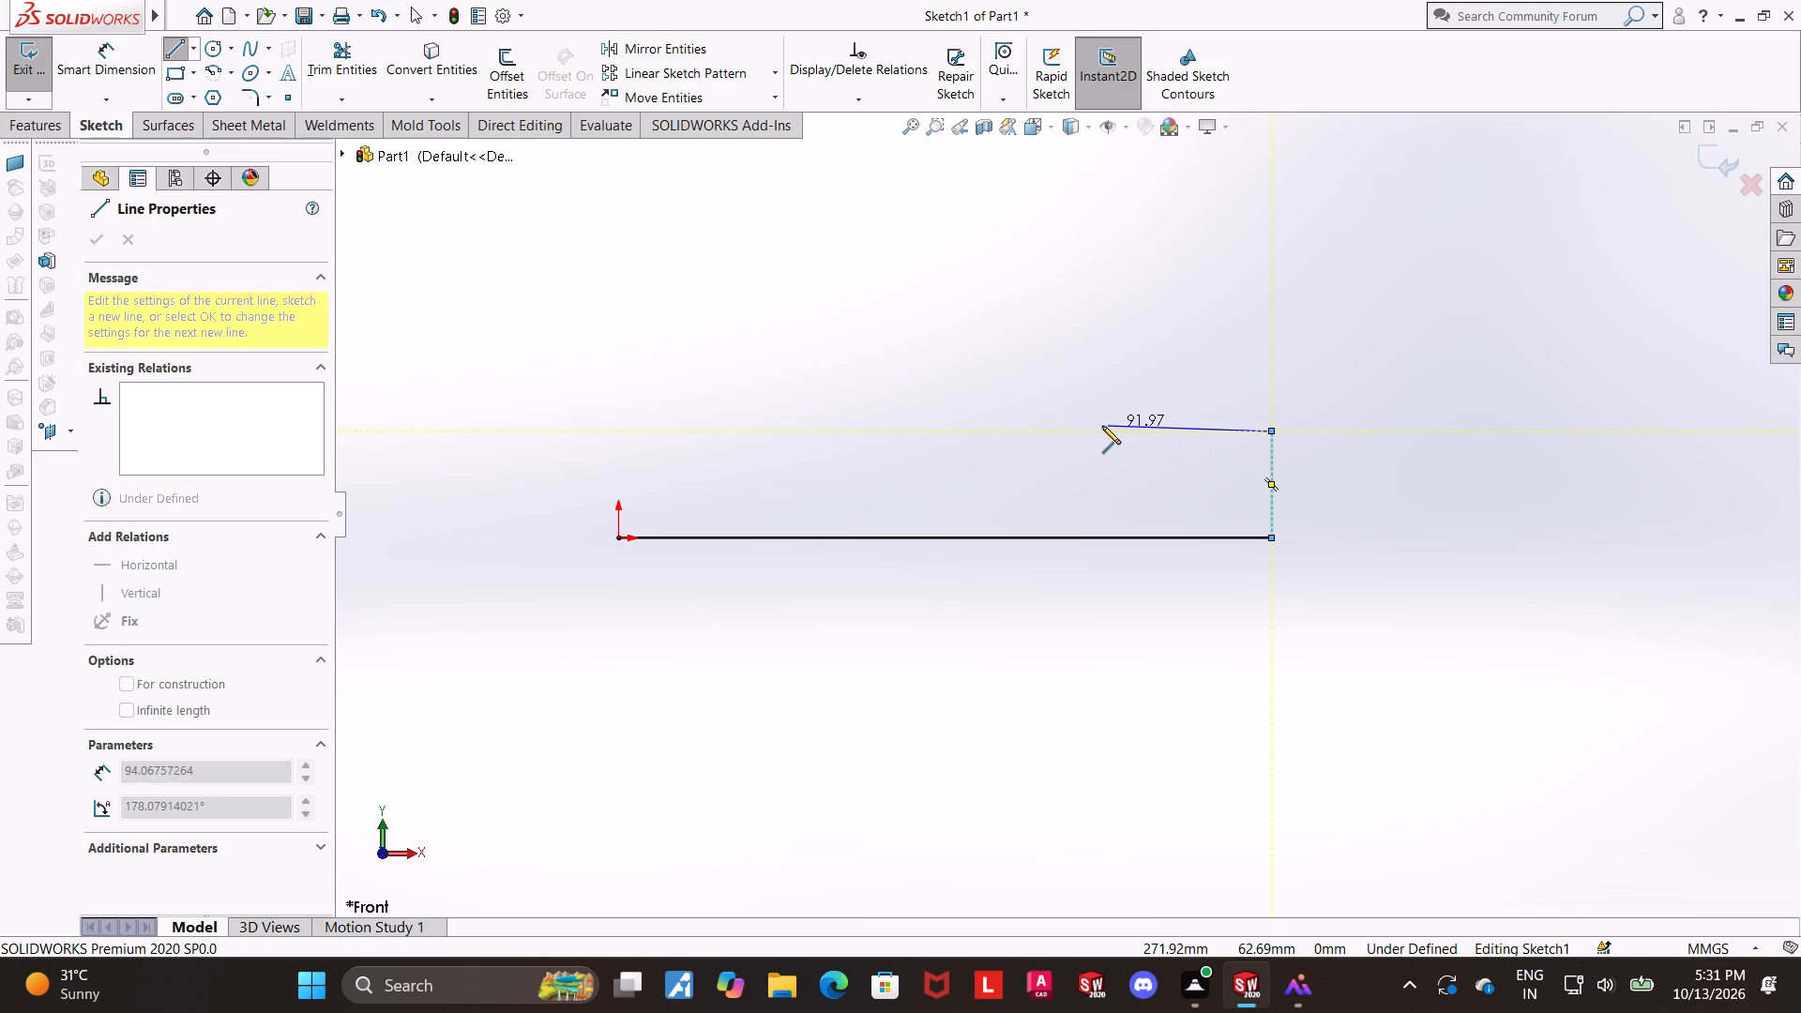
{"action": "left_click", "coordinate": [1103, 430]}
{"action": "left_click", "coordinate": [1102, 391]}
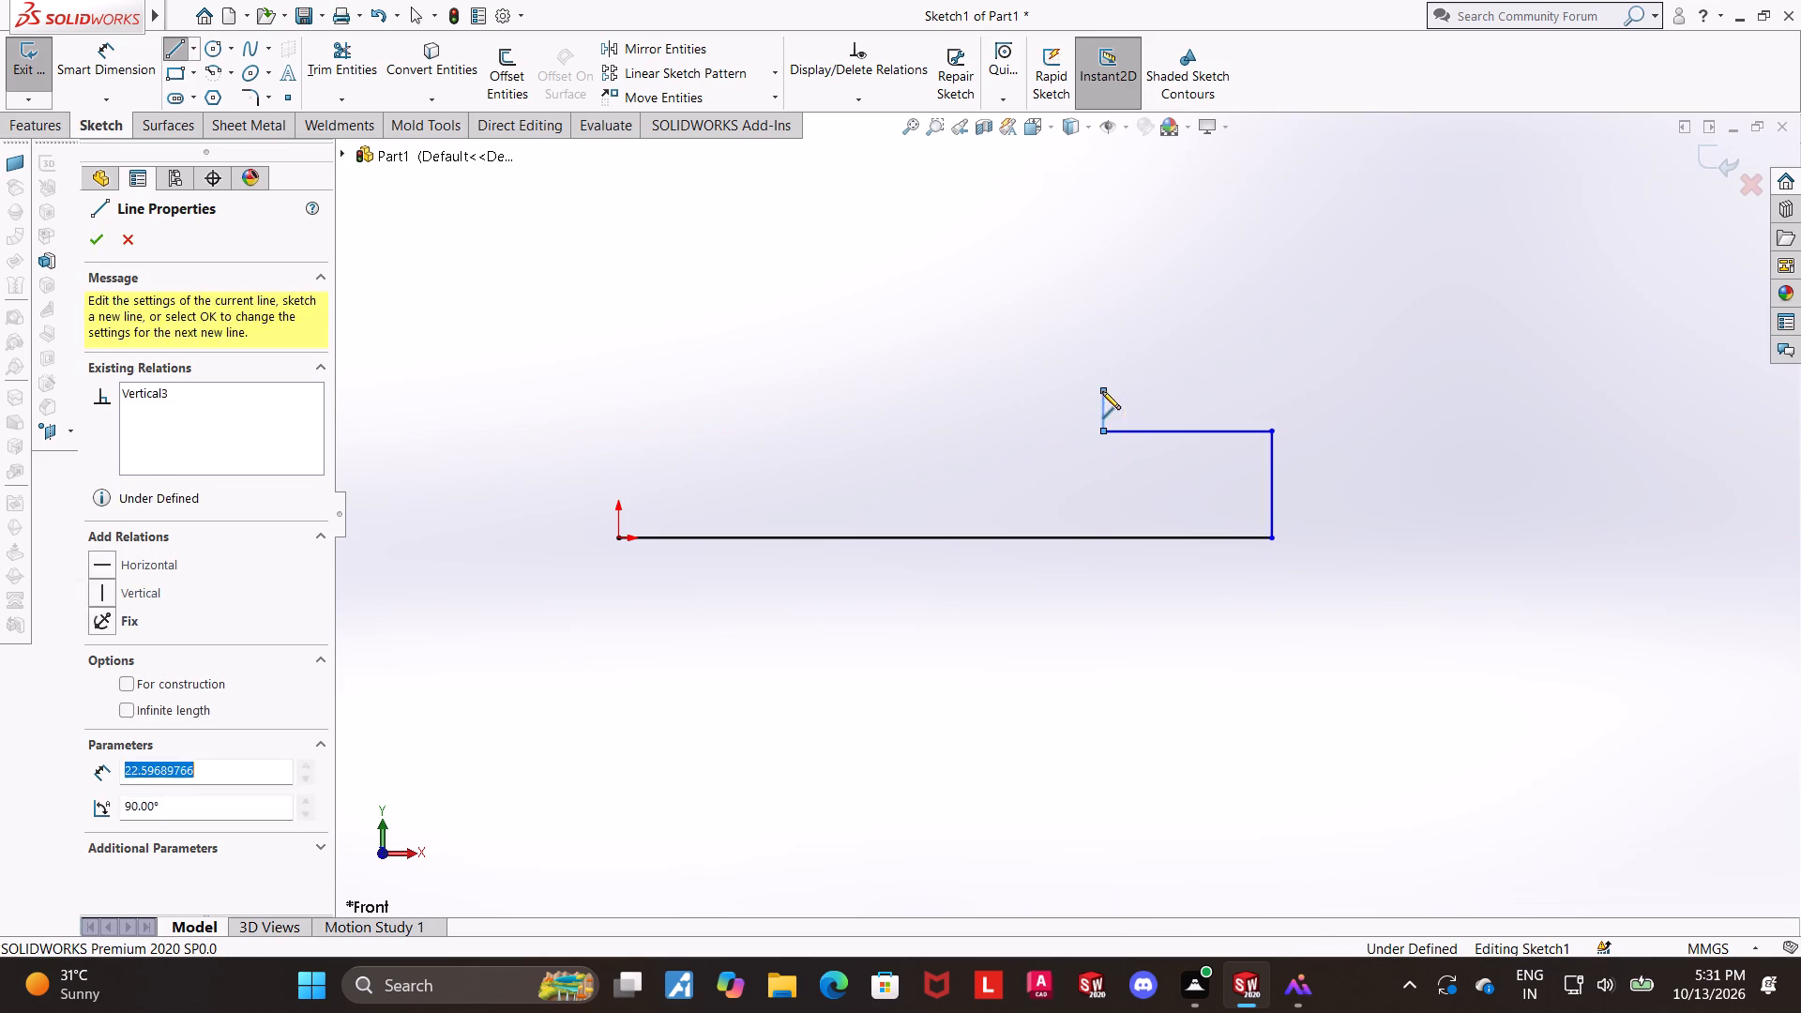
Continue with a horizontal top edge and a narrow rectangular groove about 44 mm deep.
{"action": "left_click", "coordinate": [909, 395]}
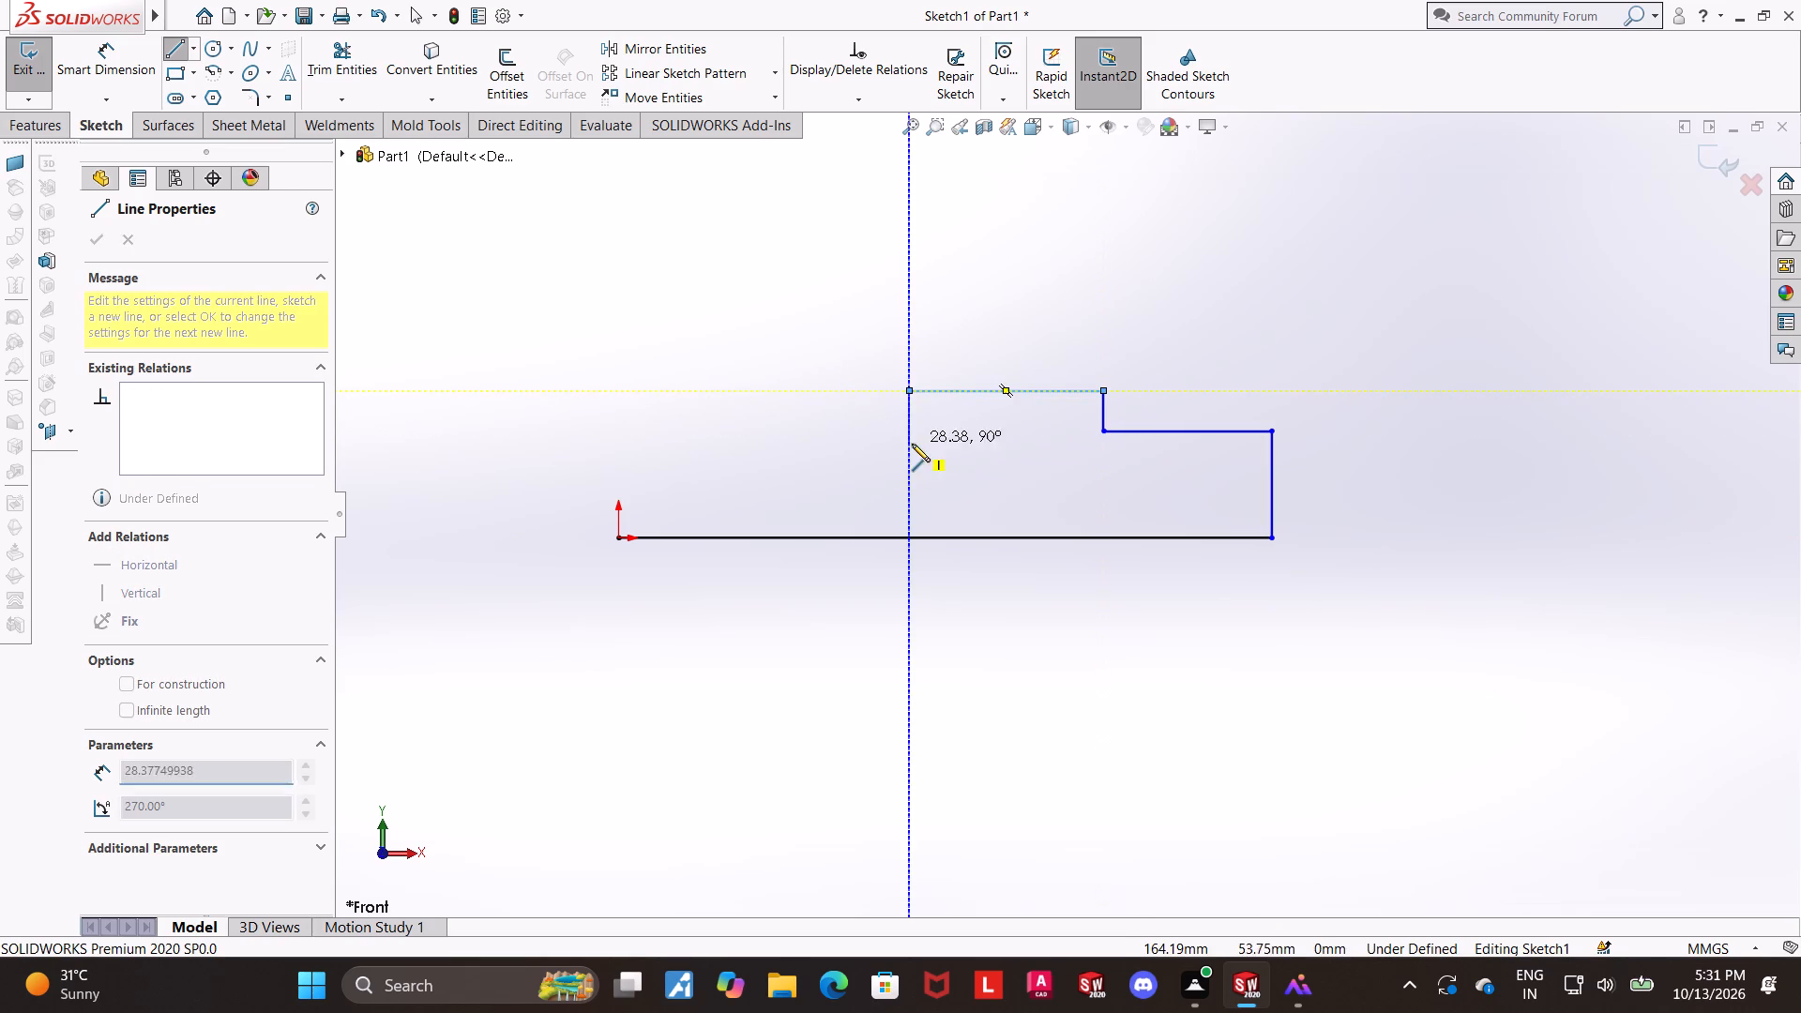
{"action": "left_click", "coordinate": [912, 469]}
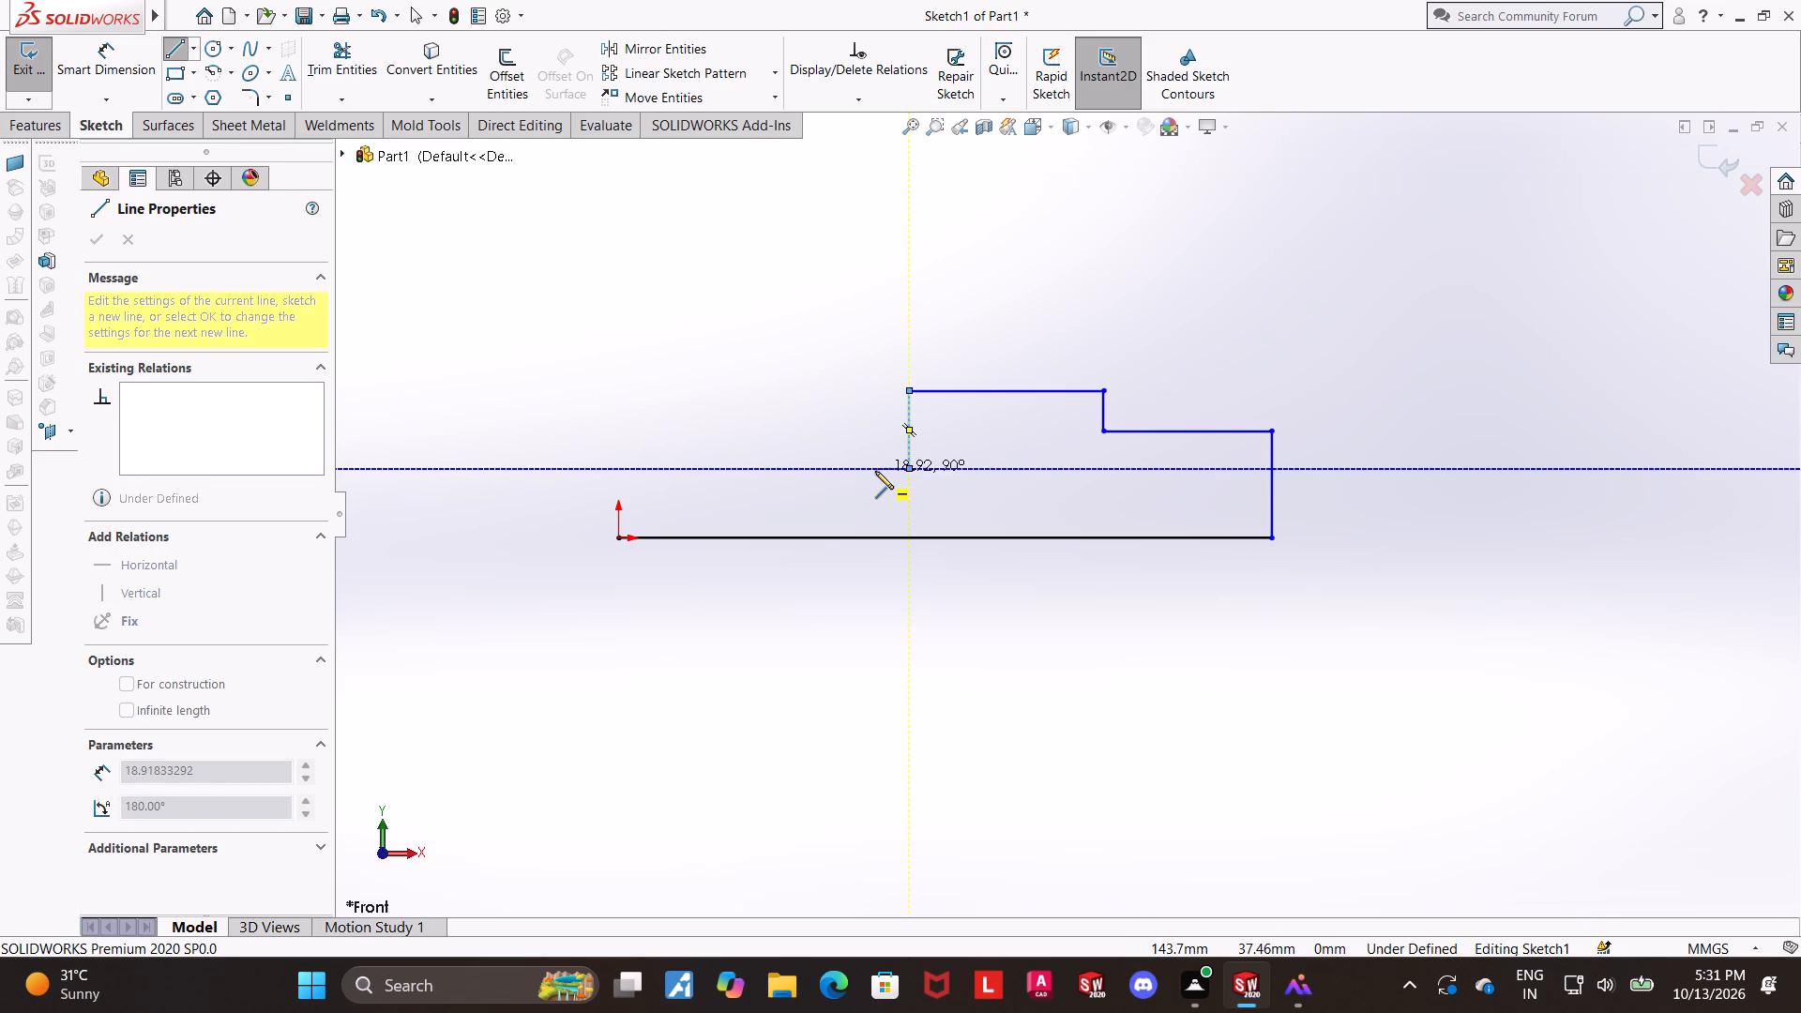
{"action": "left_click", "coordinate": [868, 471]}
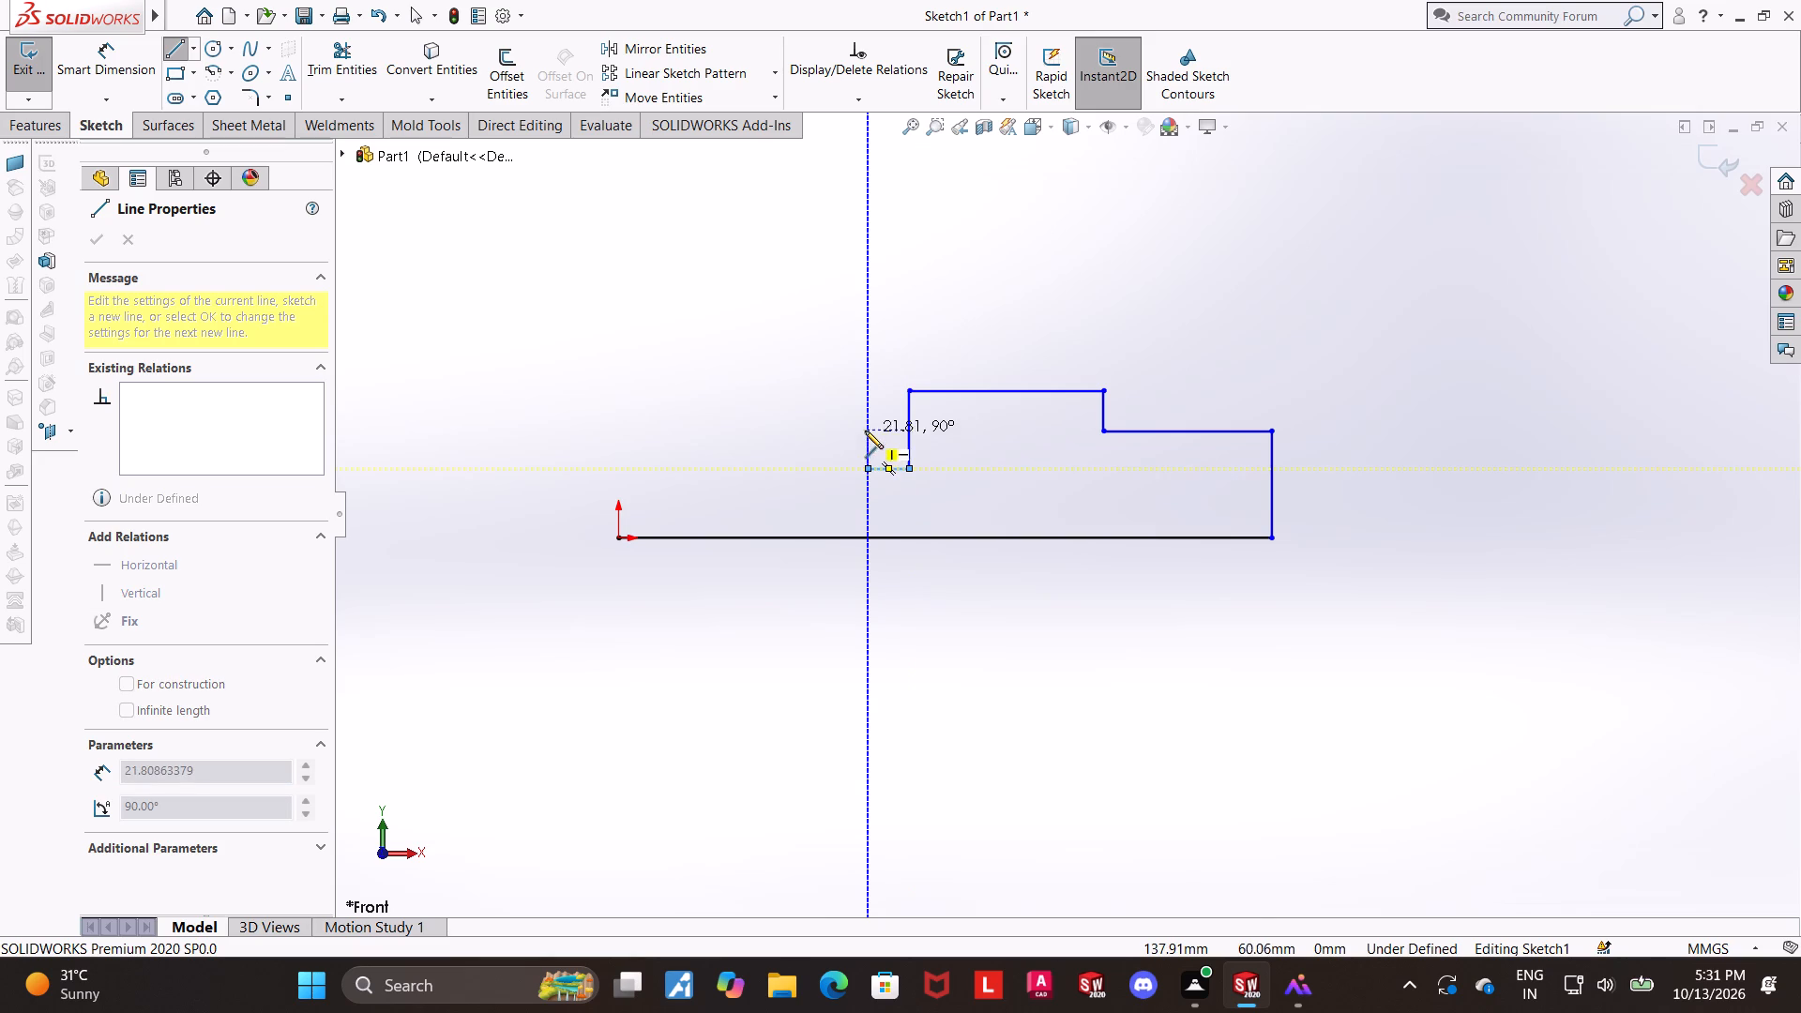
{"action": "left_click", "coordinate": [869, 389]}
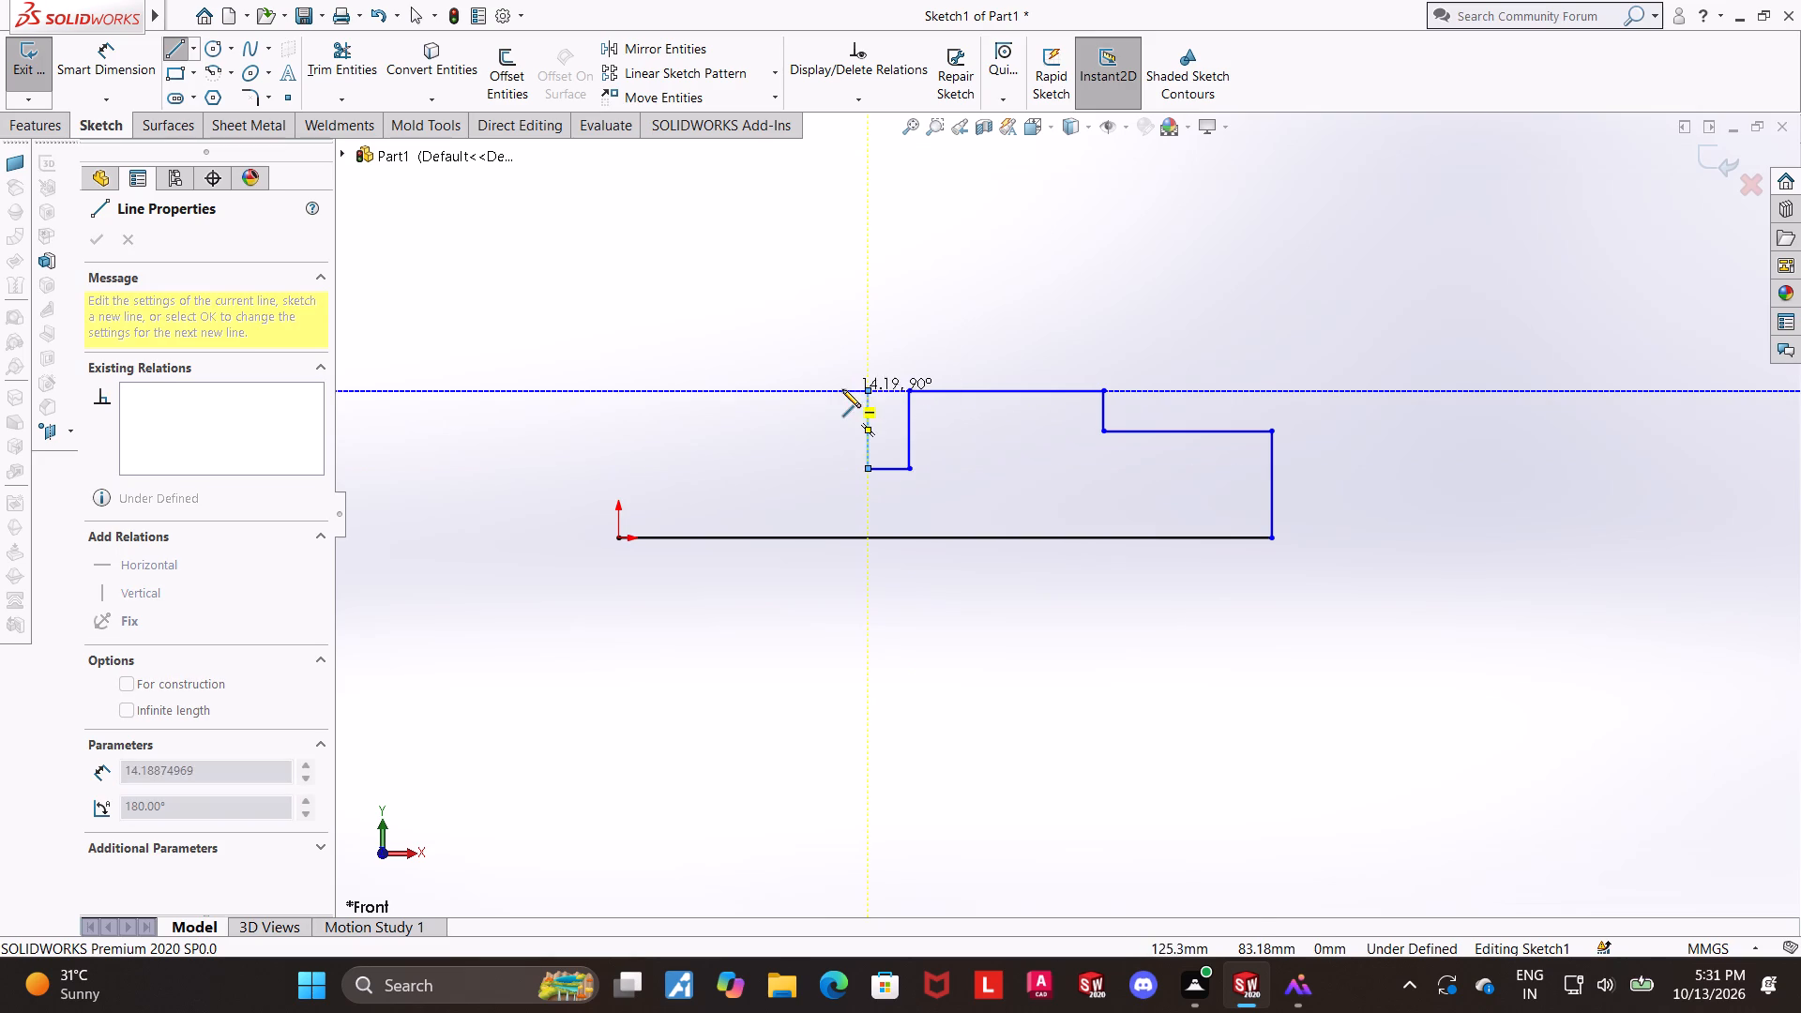
Continue with a short top edge, a flat-bottomed groove with sloping sides, and a short open top segment above the origin.
{"action": "left_click", "coordinate": [800, 388]}
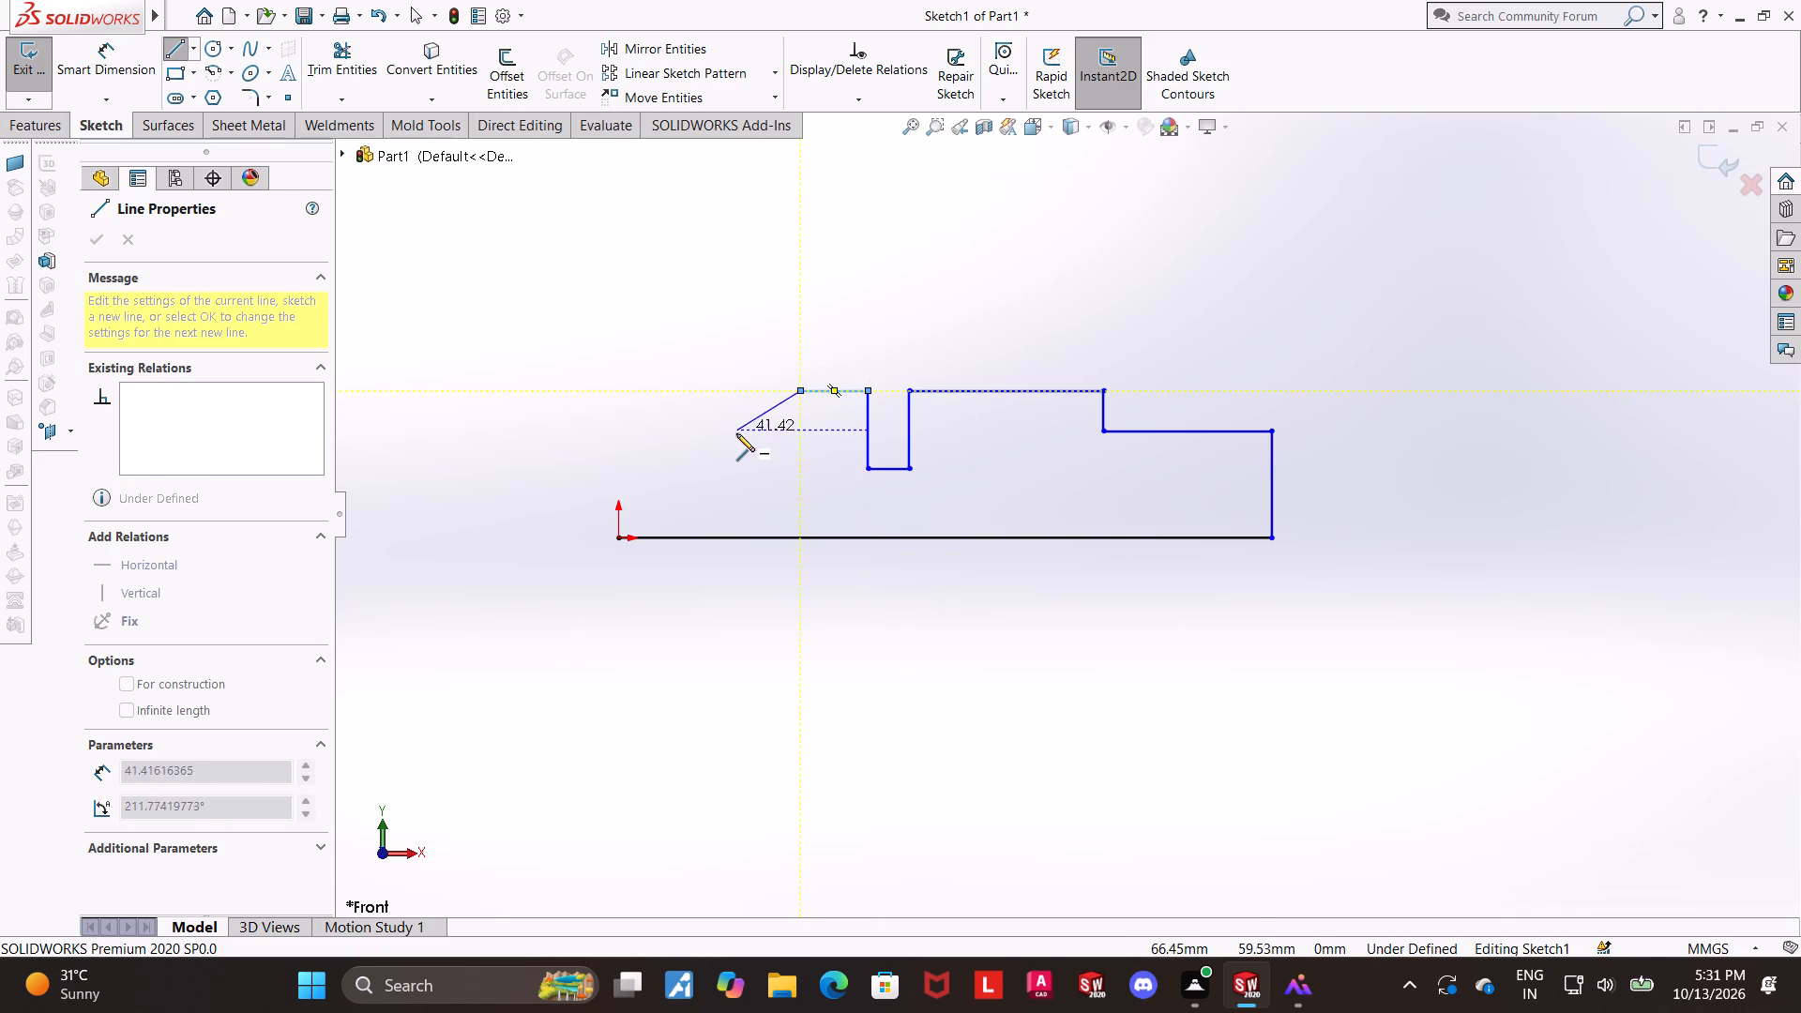
{"action": "left_click", "coordinate": [733, 456]}
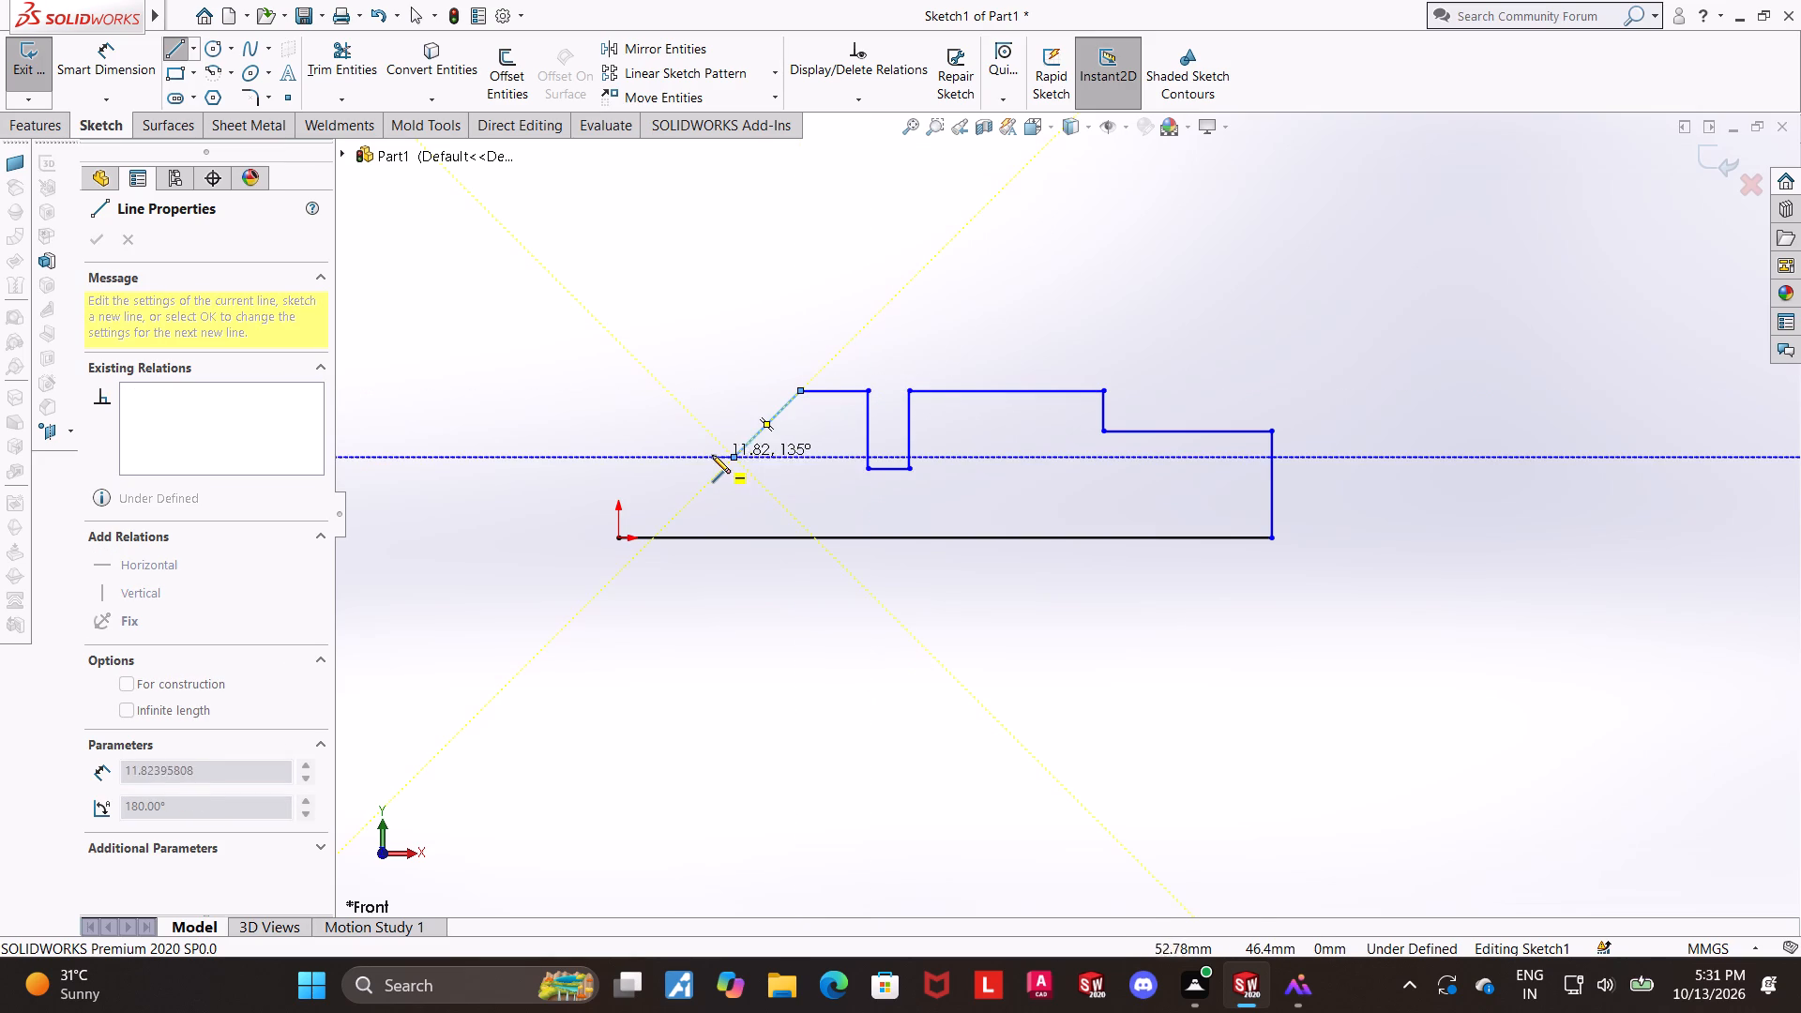
{"action": "left_click", "coordinate": [695, 453]}
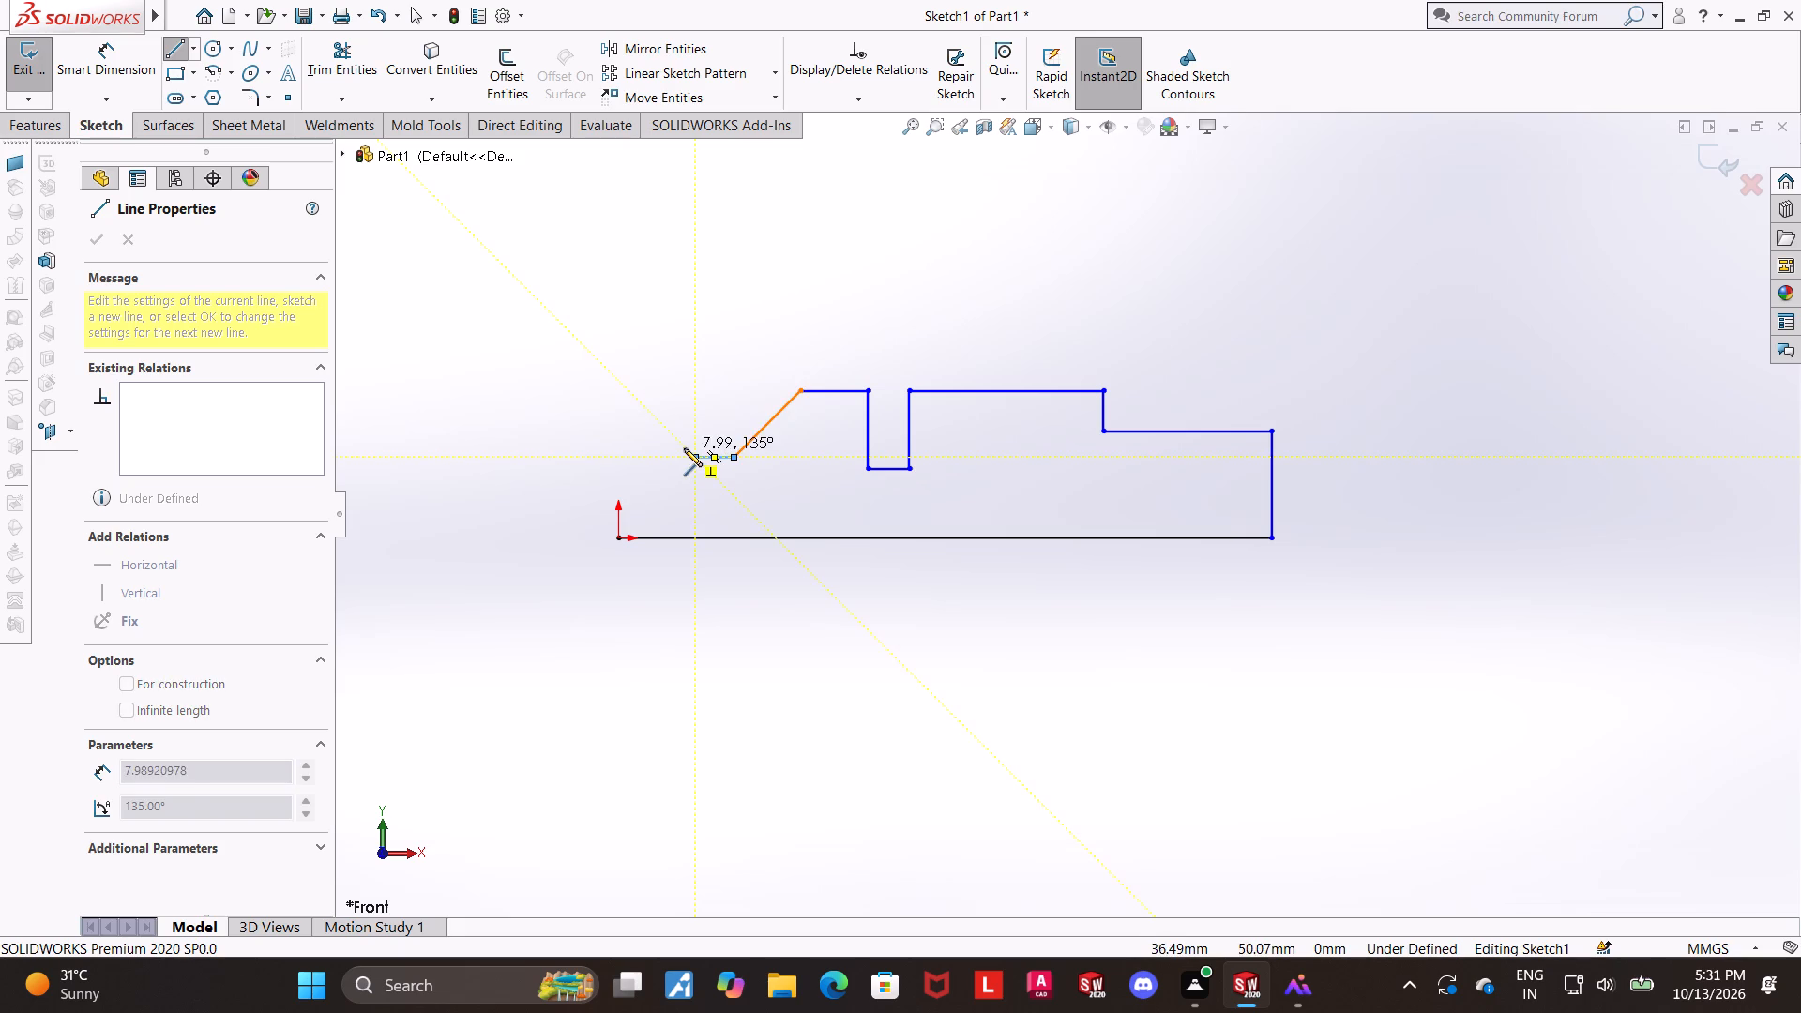
{"action": "left_click", "coordinate": [655, 389]}
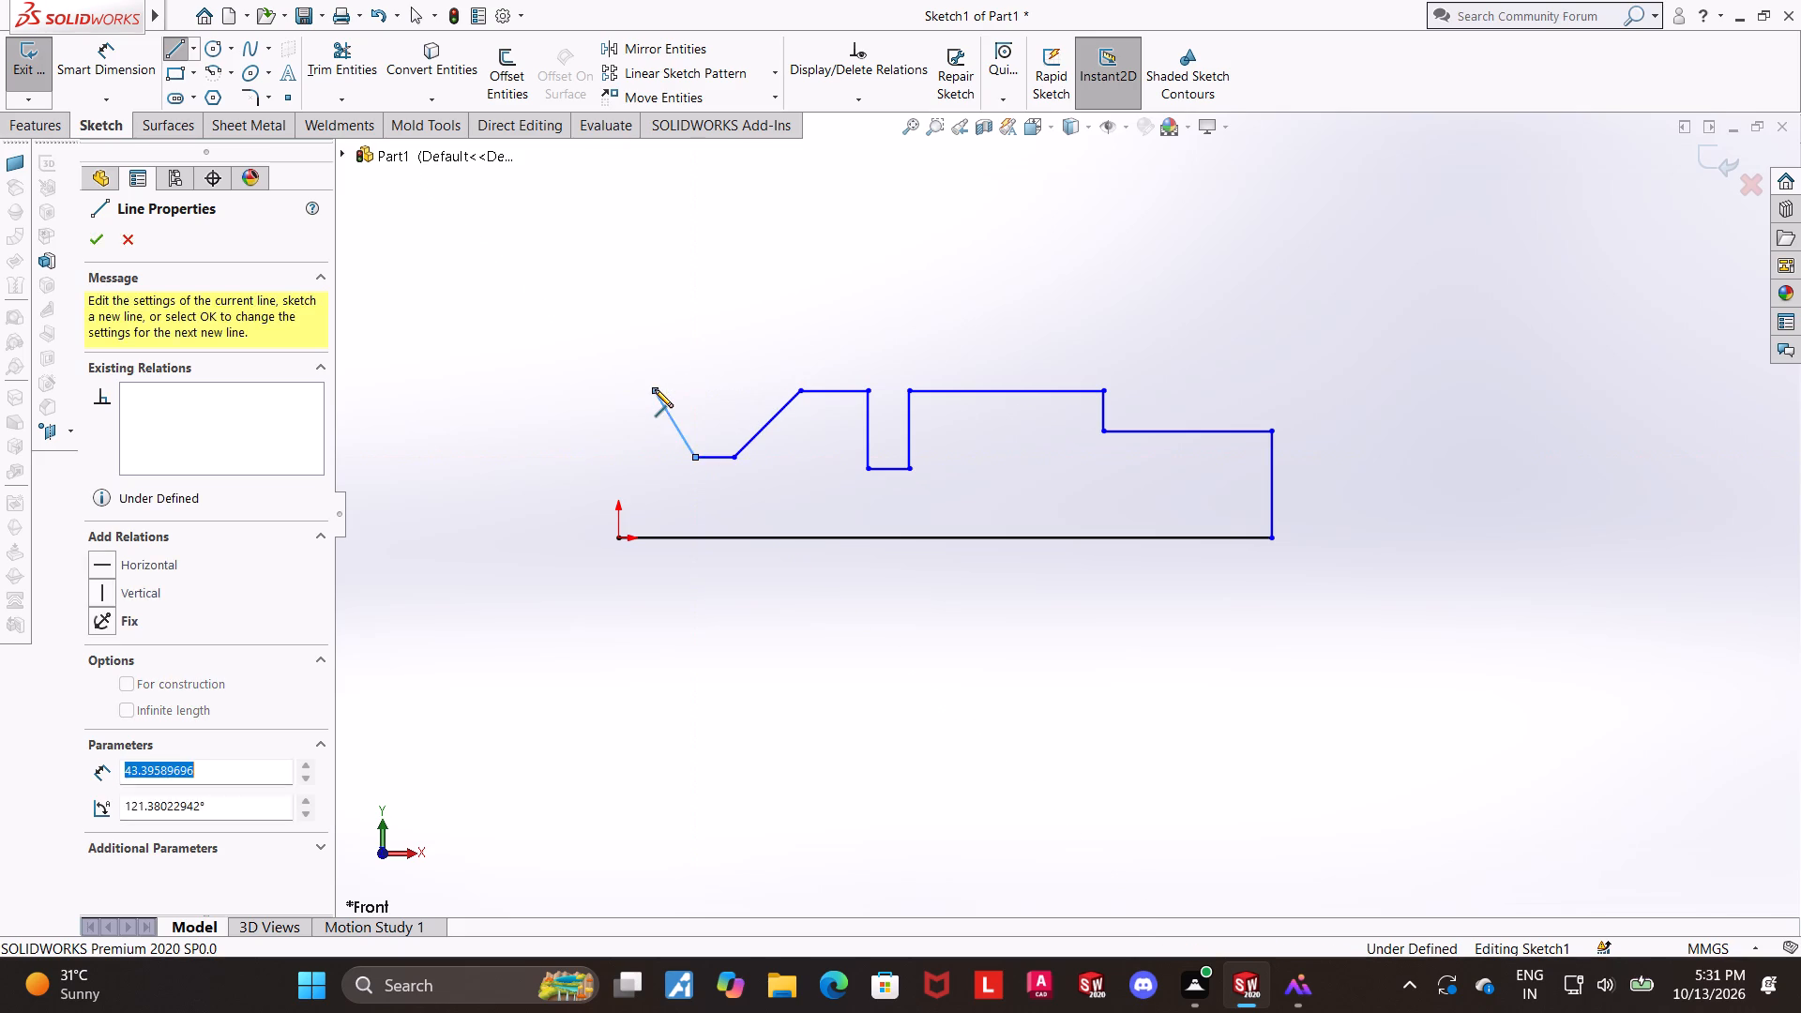
{"action": "left_click", "coordinate": [613, 390]}
{"action": "key", "text": "Escape"}
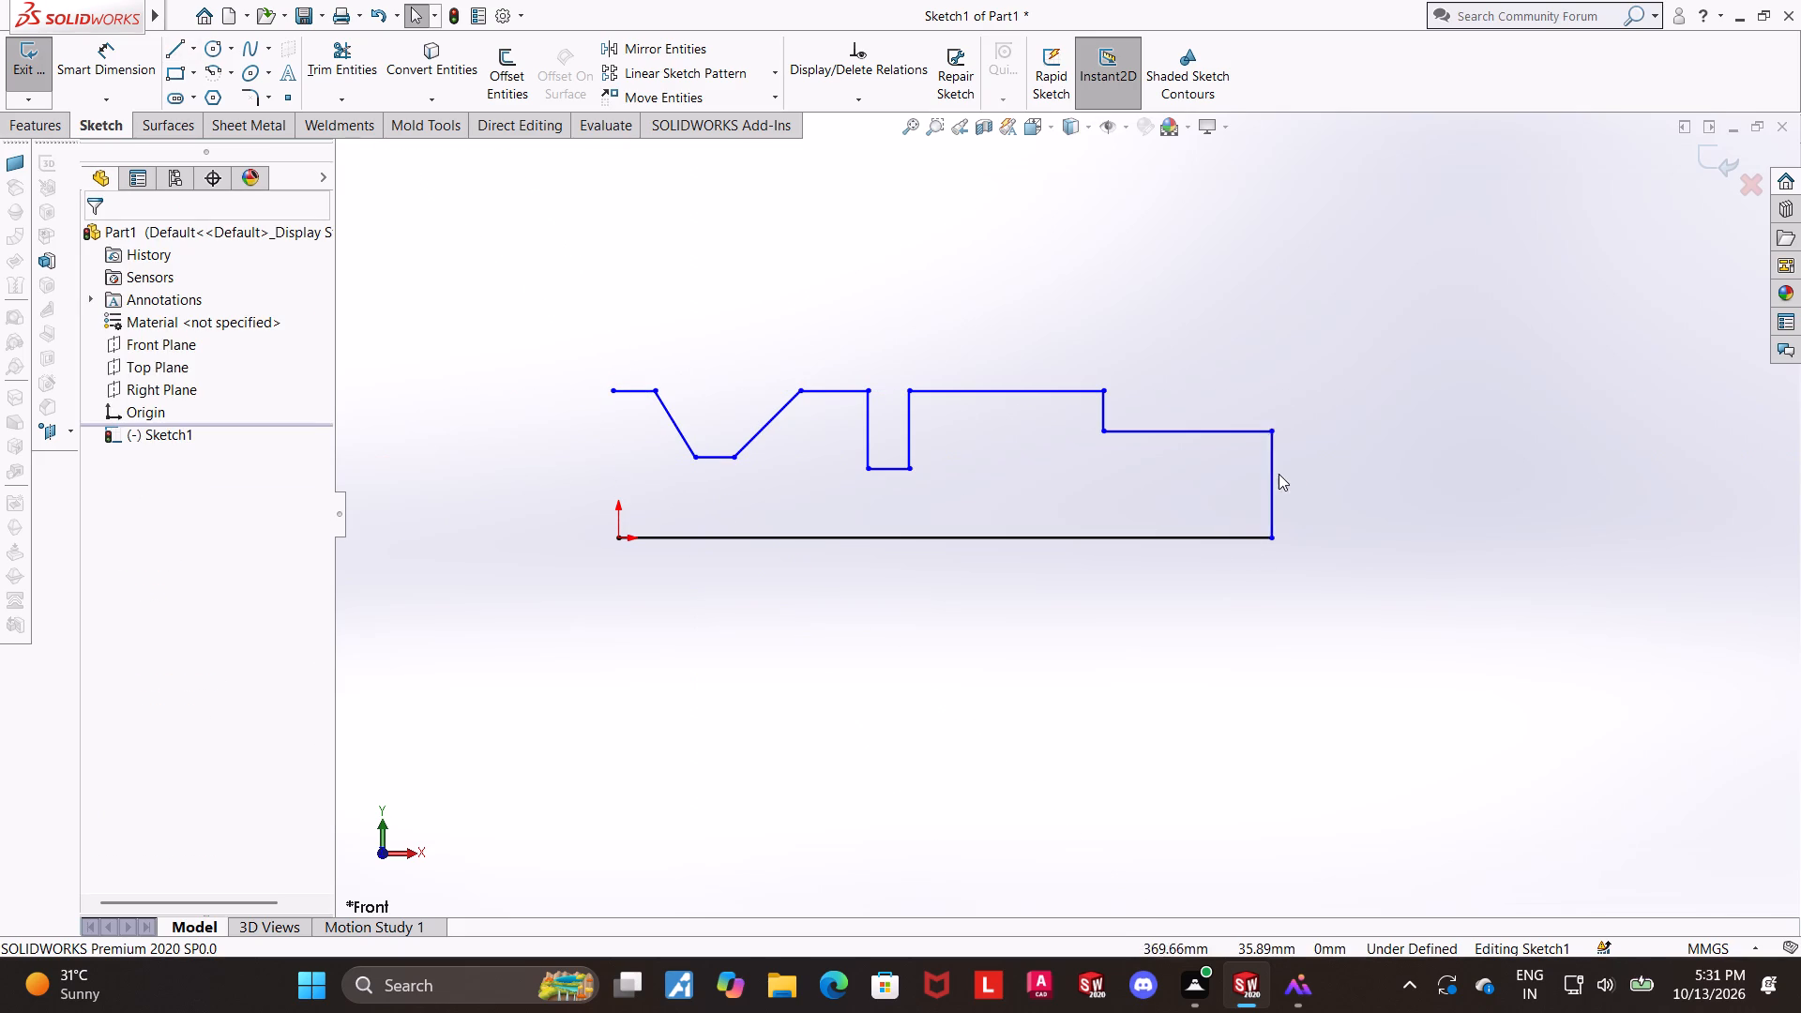
Stretch the profile away from the origin by moving its vertical end edge and the small shoulder step outward.
{"action": "left_click_drag", "start_coordinate": [1271, 475], "coordinate": [1687, 498]}
{"action": "key", "text": "Escape"}
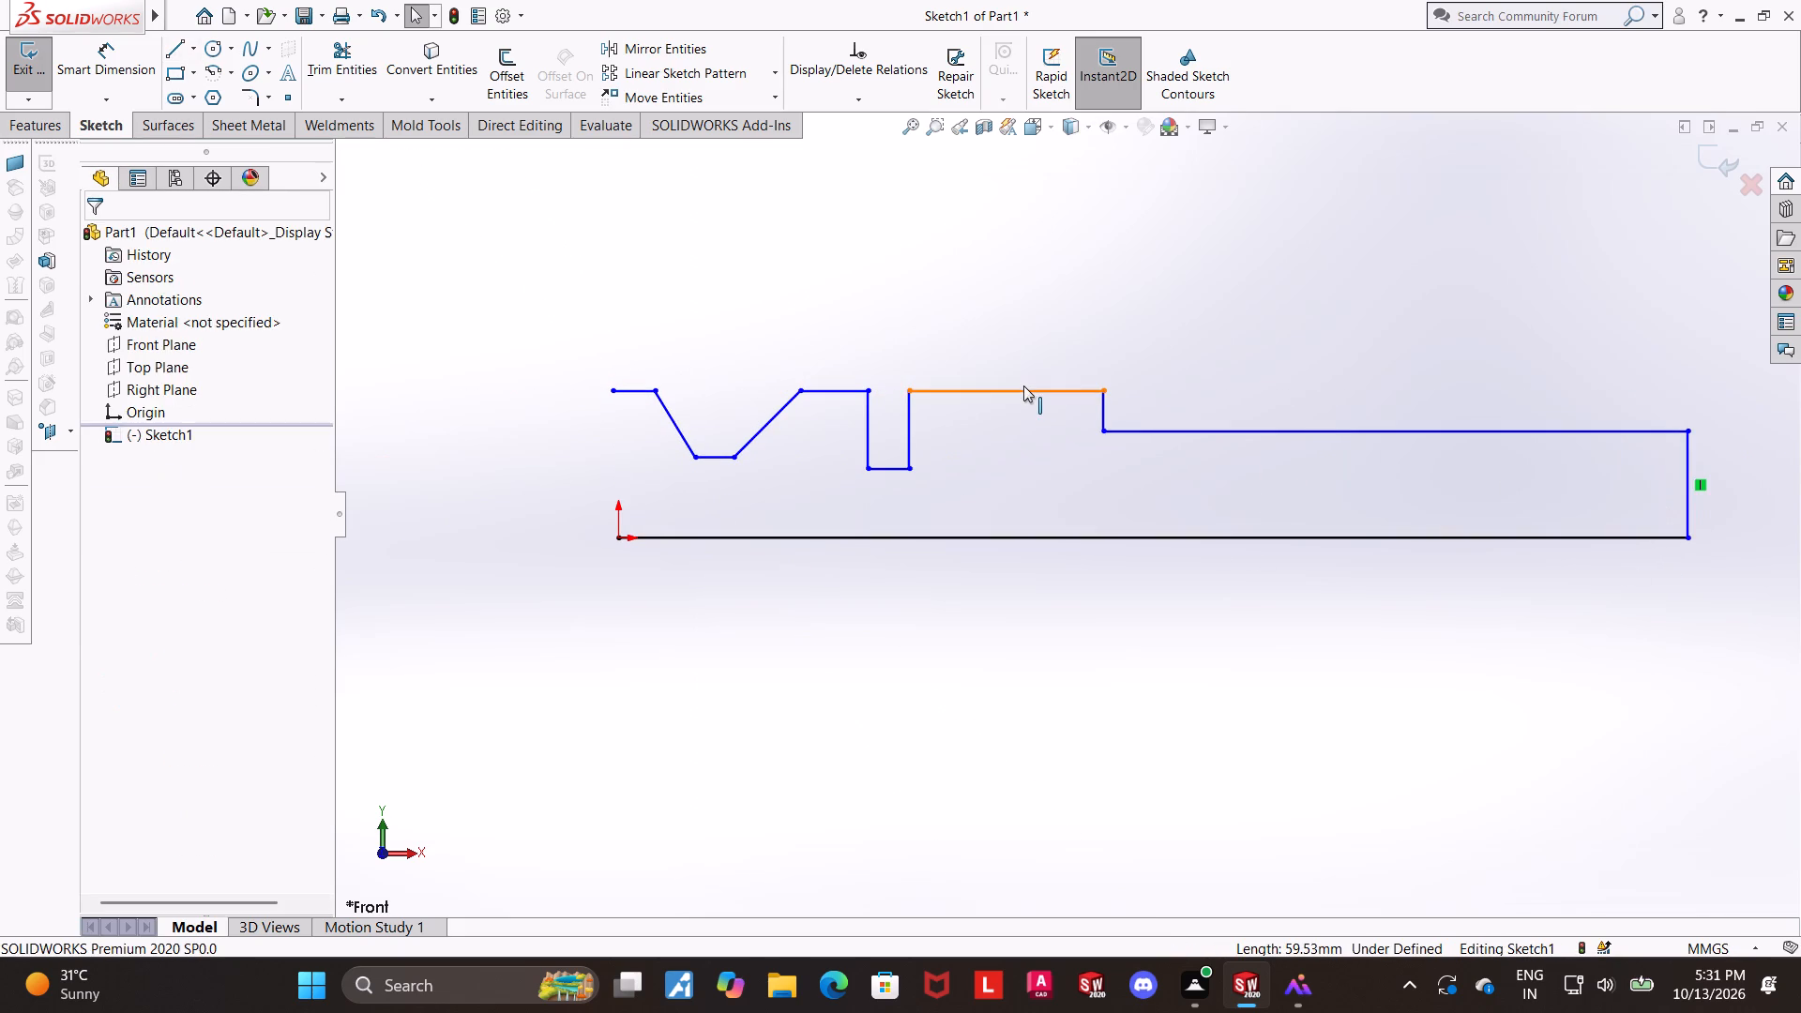
{"action": "left_click_drag", "start_coordinate": [1023, 386], "coordinate": [1382, 401]}
{"action": "left_click_drag", "start_coordinate": [1101, 416], "coordinate": [1521, 420]}
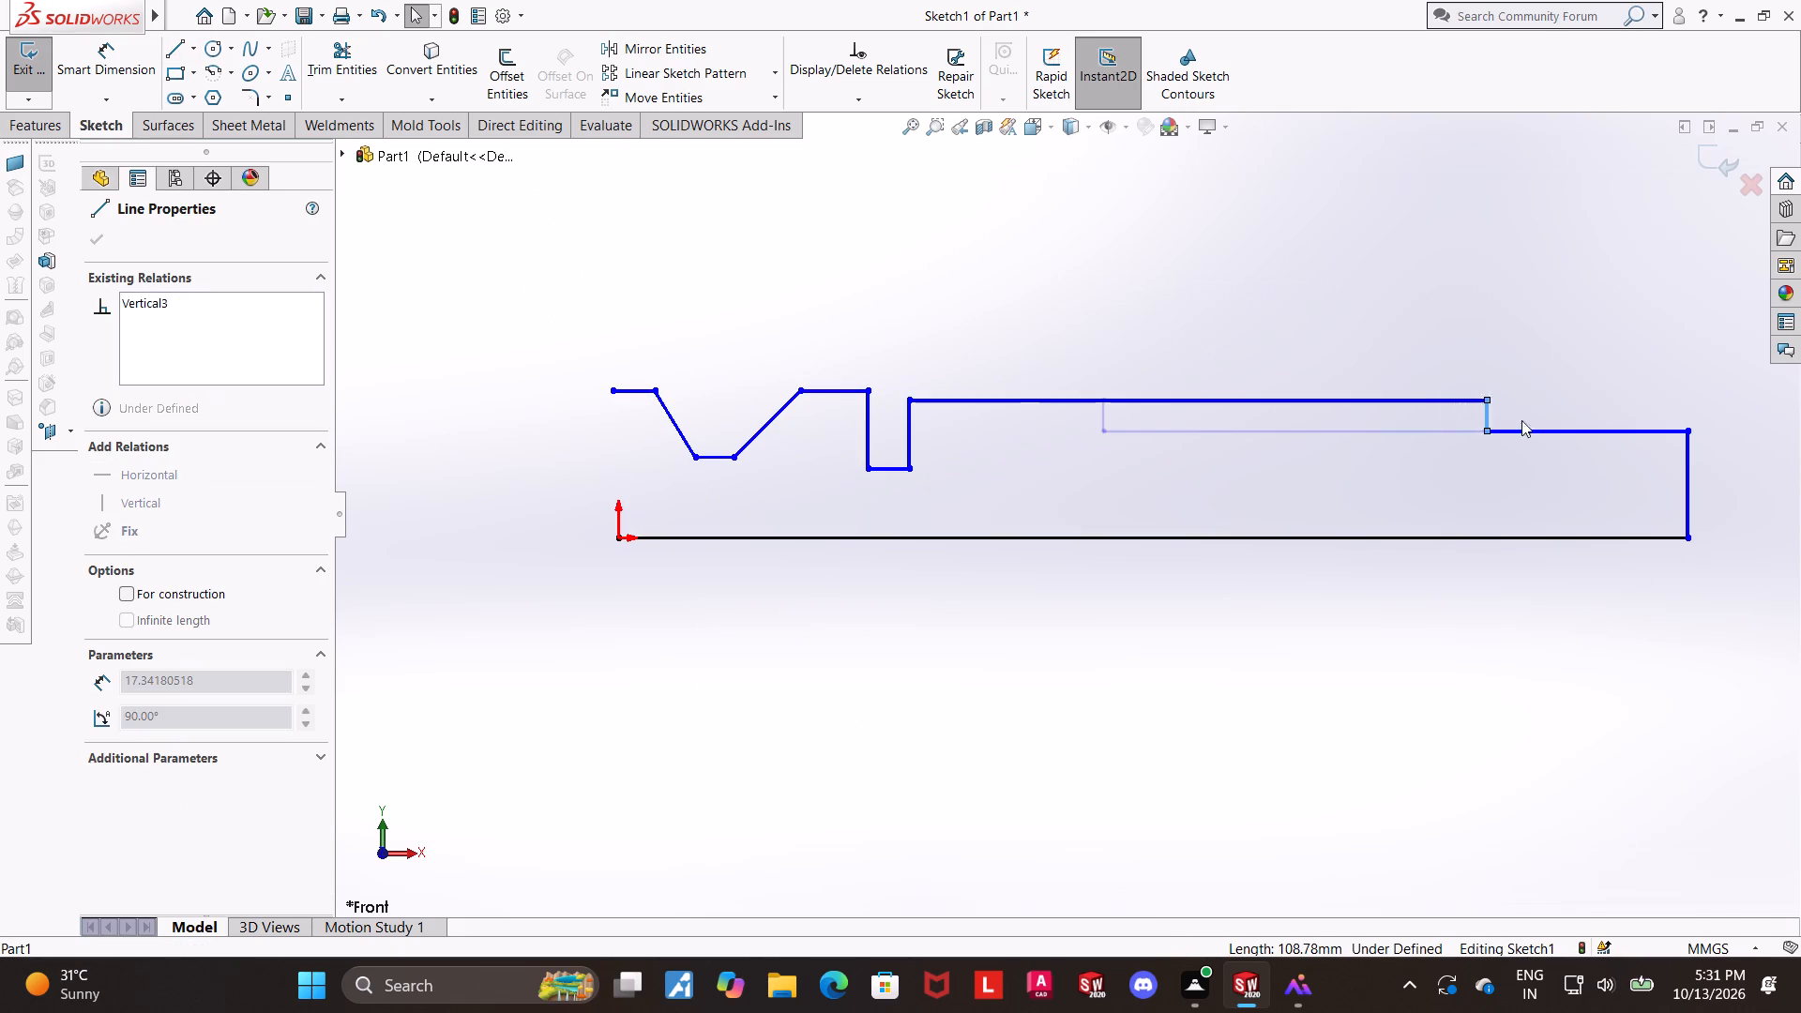
{"action": "left_click_drag", "start_coordinate": [1521, 420], "coordinate": [1649, 421]}
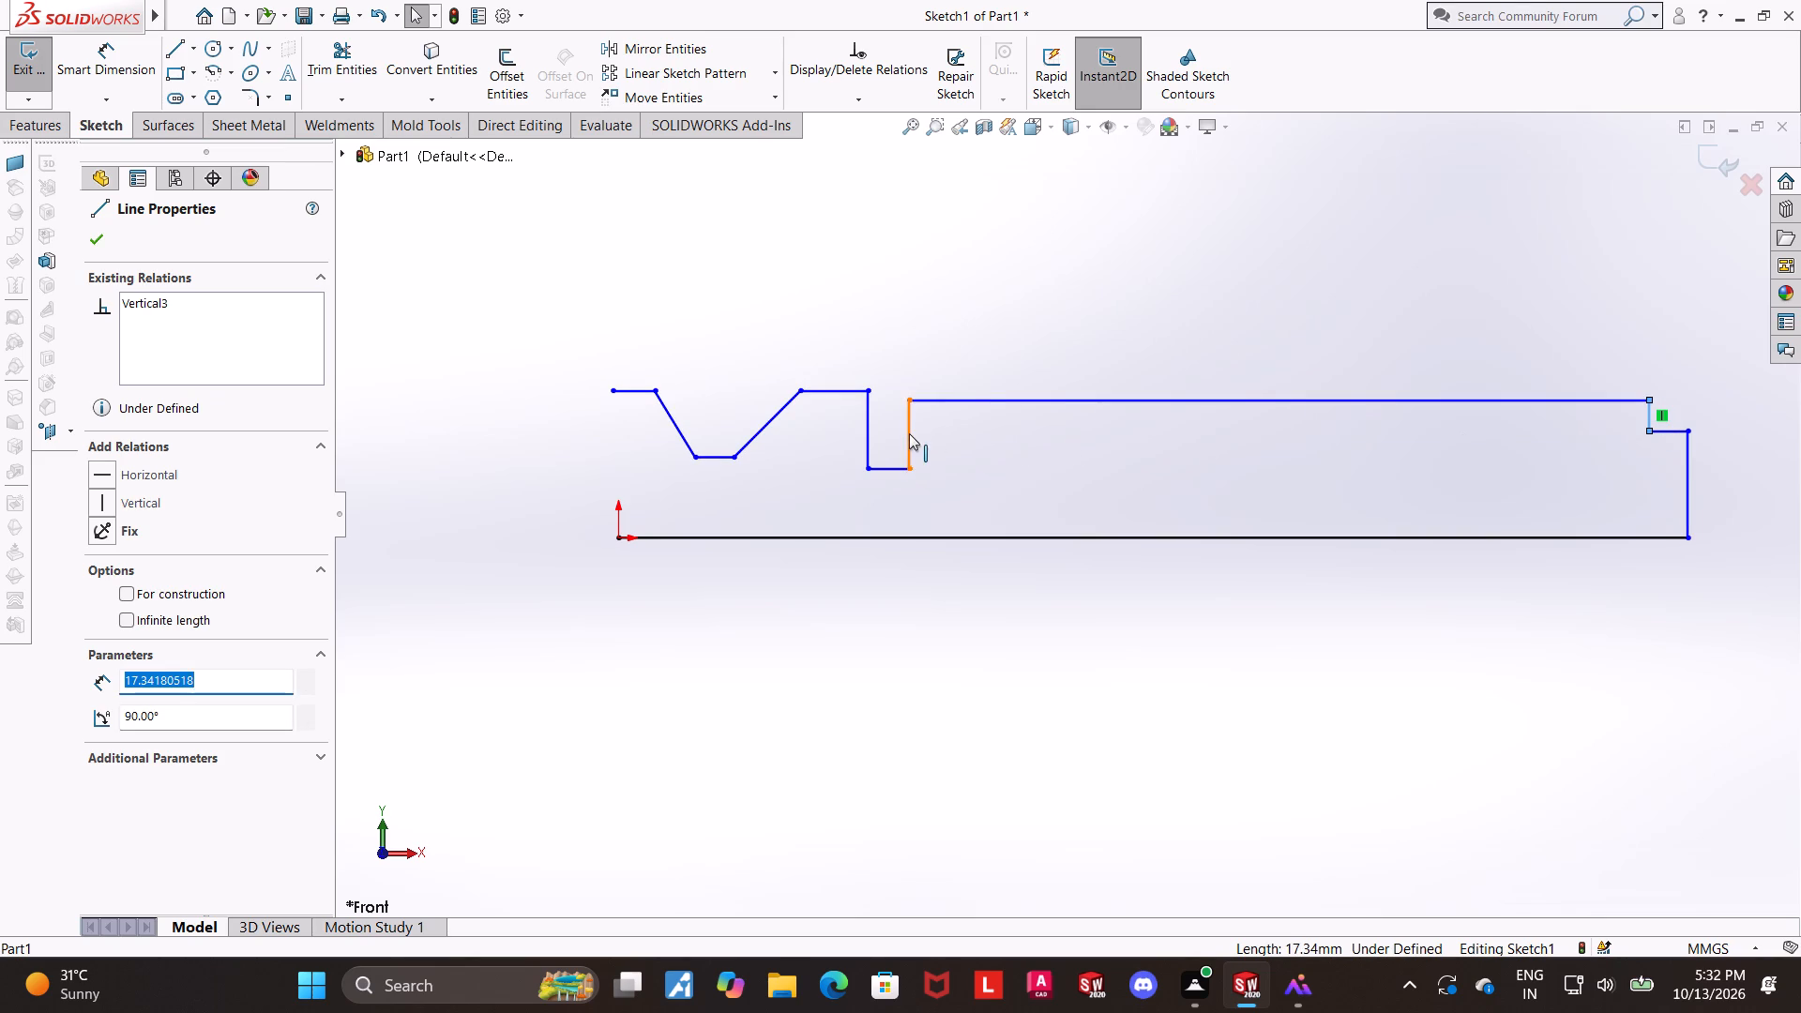
Move both vertical sides of the rectangular groove outward, close to the shoulder step.
{"action": "left_click_drag", "start_coordinate": [909, 433], "coordinate": [1571, 423]}
{"action": "left_click_drag", "start_coordinate": [862, 429], "coordinate": [866, 429]}
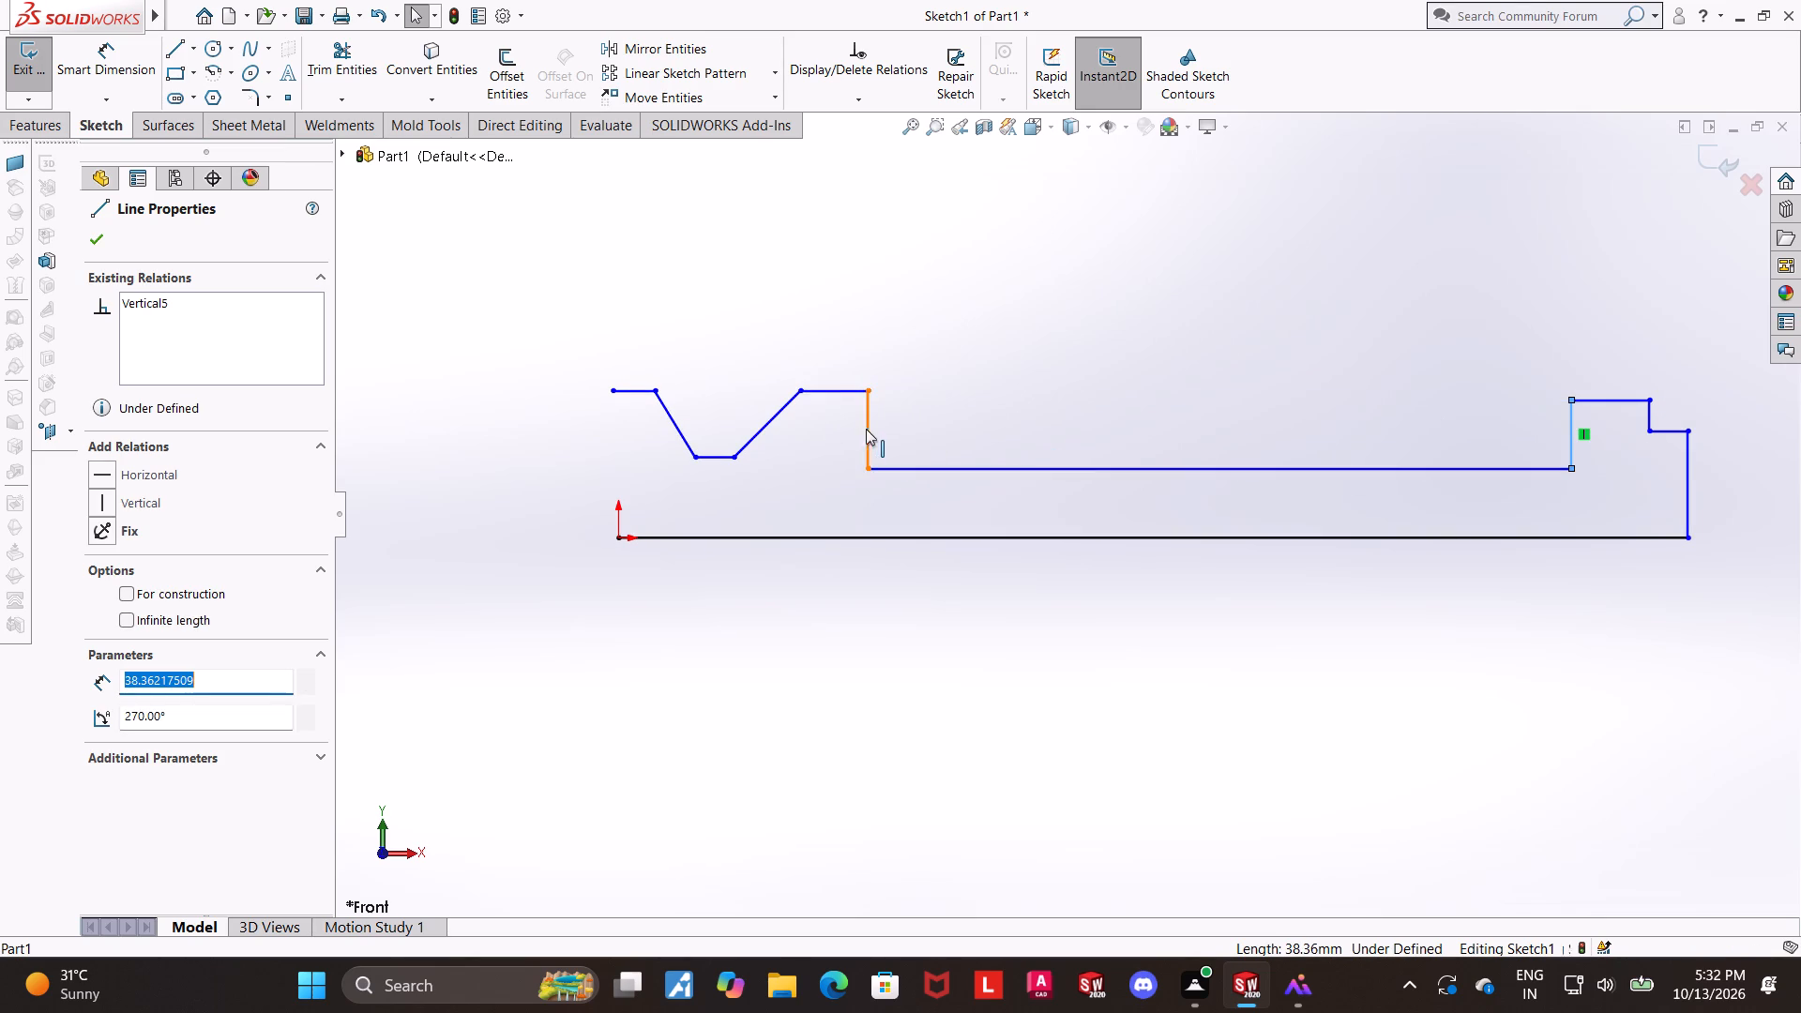
{"action": "left_click_drag", "start_coordinate": [866, 429], "coordinate": [1483, 437]}
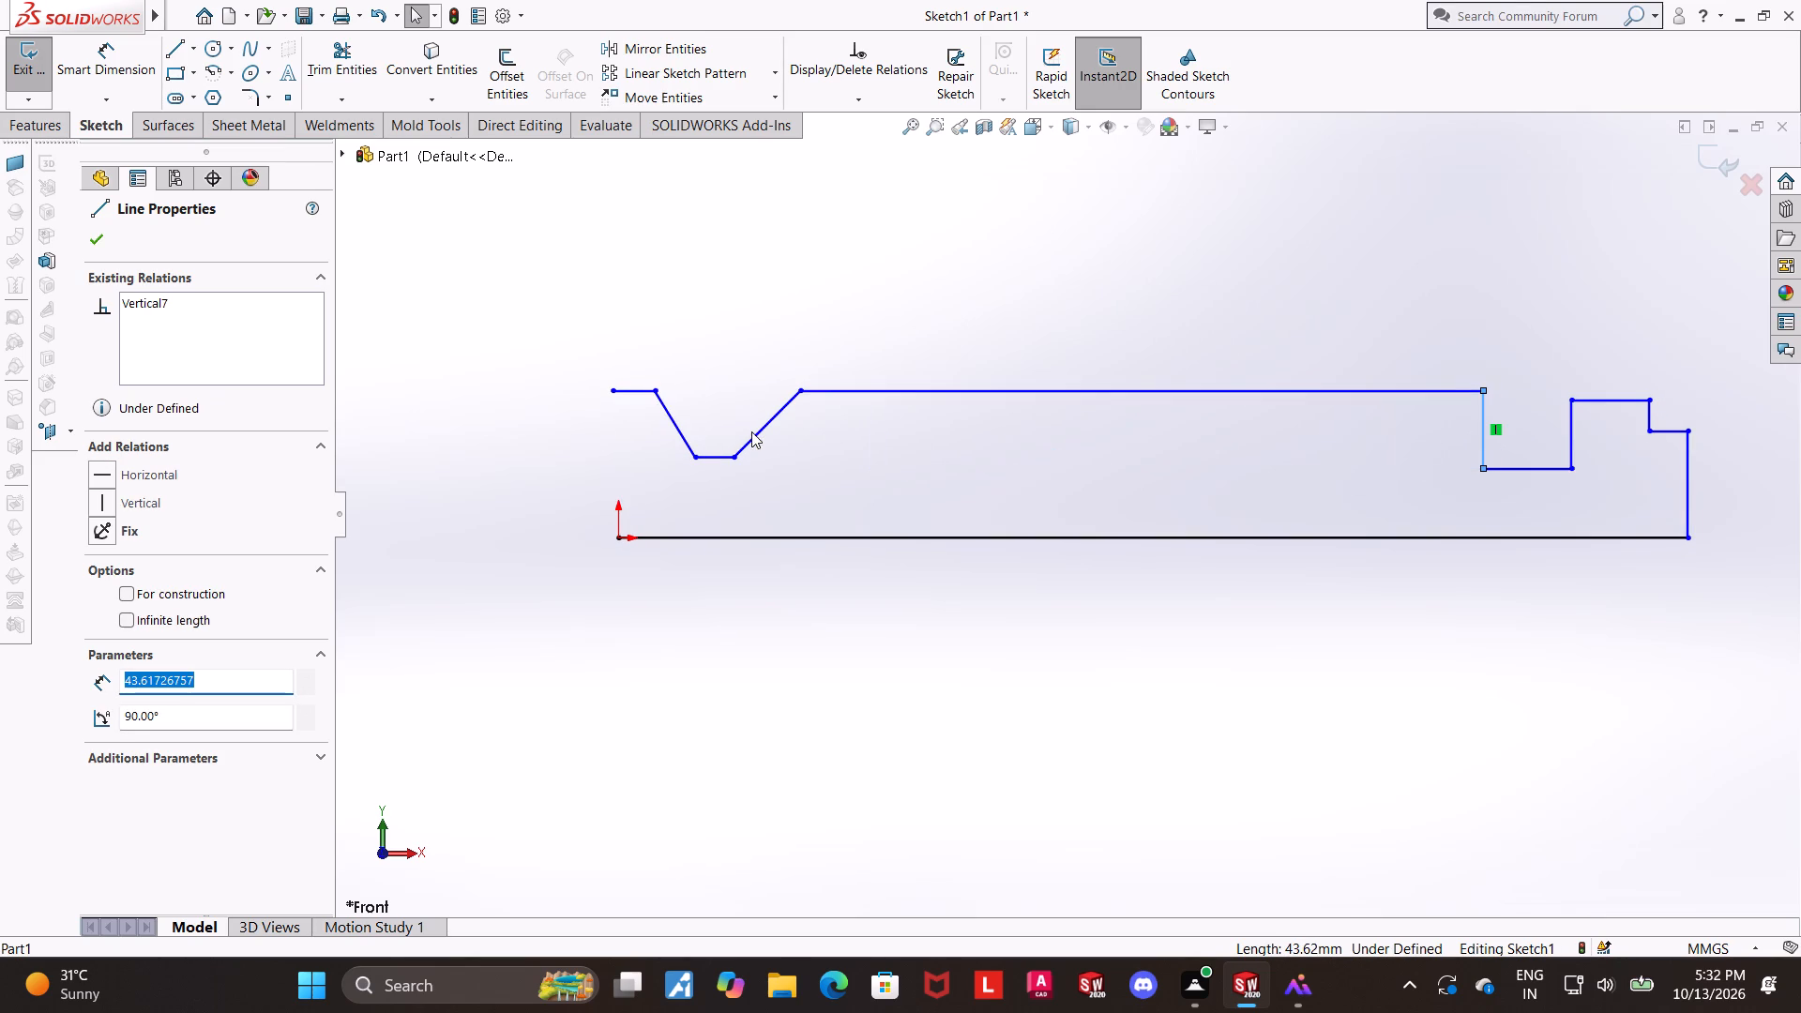
Reposition the corners of the sloped groove beside the rectangular one, giving it a wide flat bottom and outward-sloping sides.
{"action": "left_click_drag", "start_coordinate": [736, 460], "coordinate": [1285, 460]}
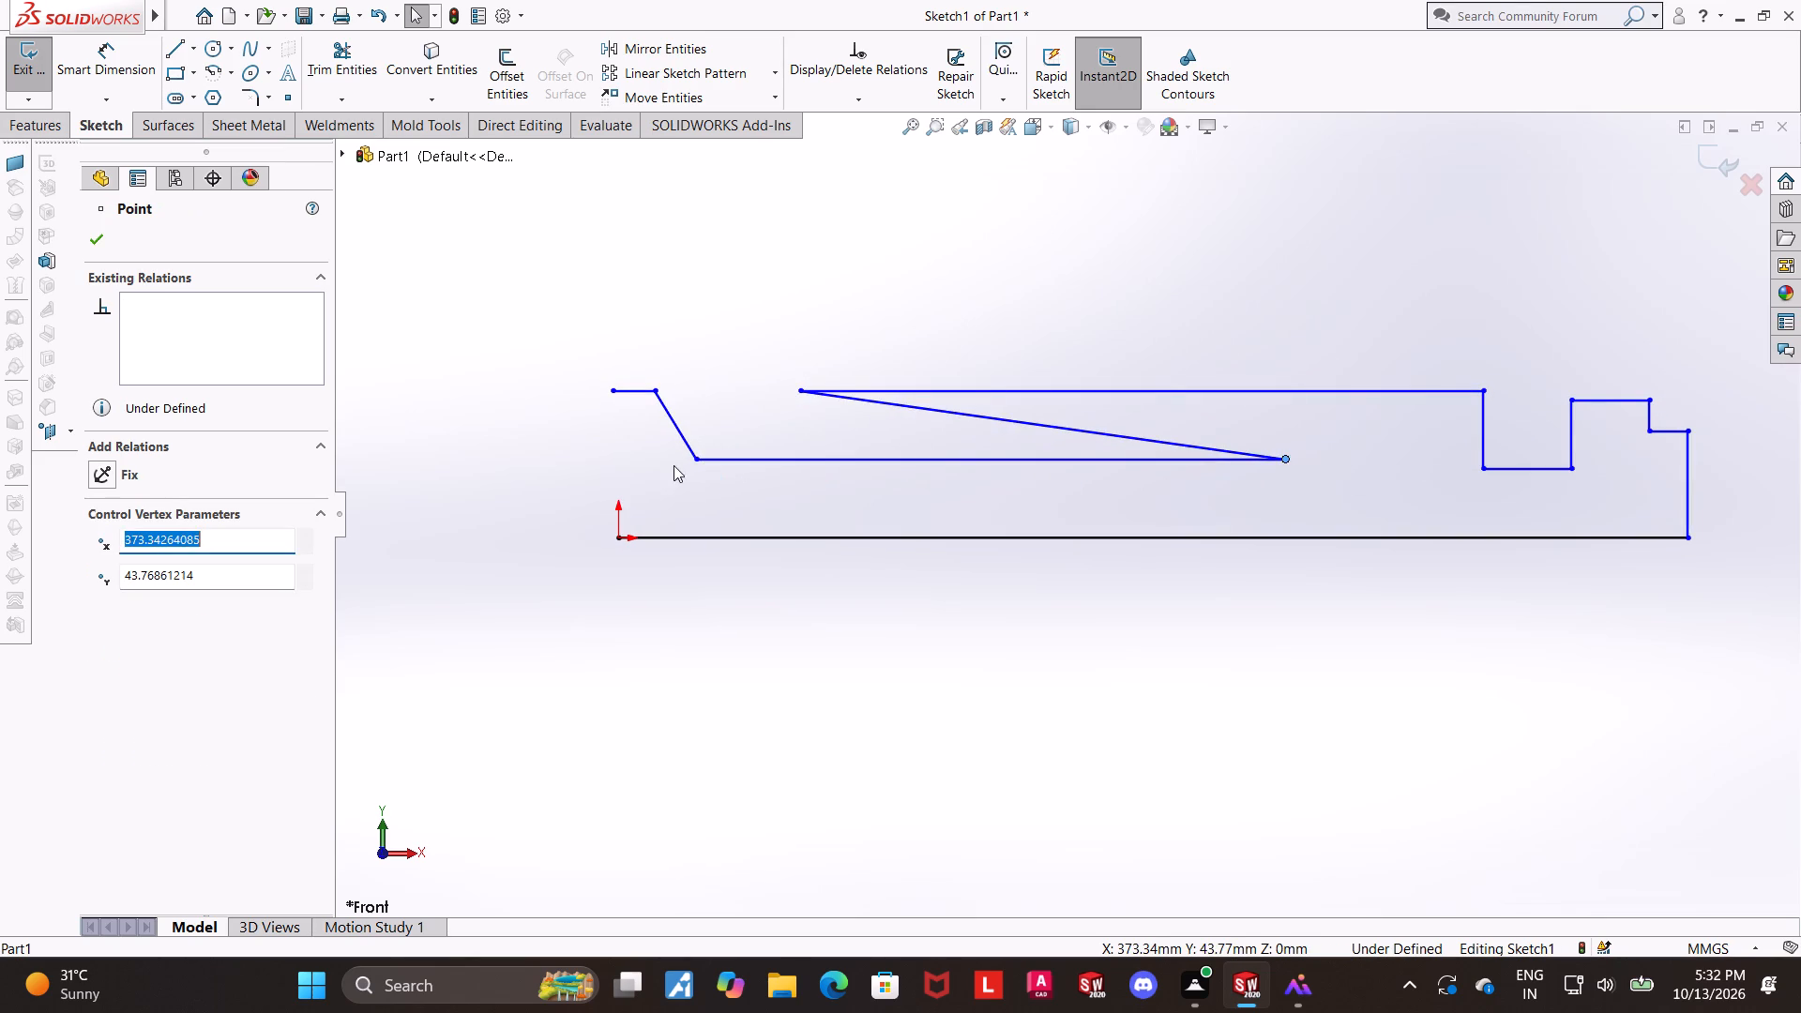
{"action": "left_click_drag", "start_coordinate": [699, 463], "coordinate": [1094, 470]}
{"action": "left_click_drag", "start_coordinate": [804, 390], "coordinate": [1343, 396]}
{"action": "left_click", "coordinate": [1226, 338]}
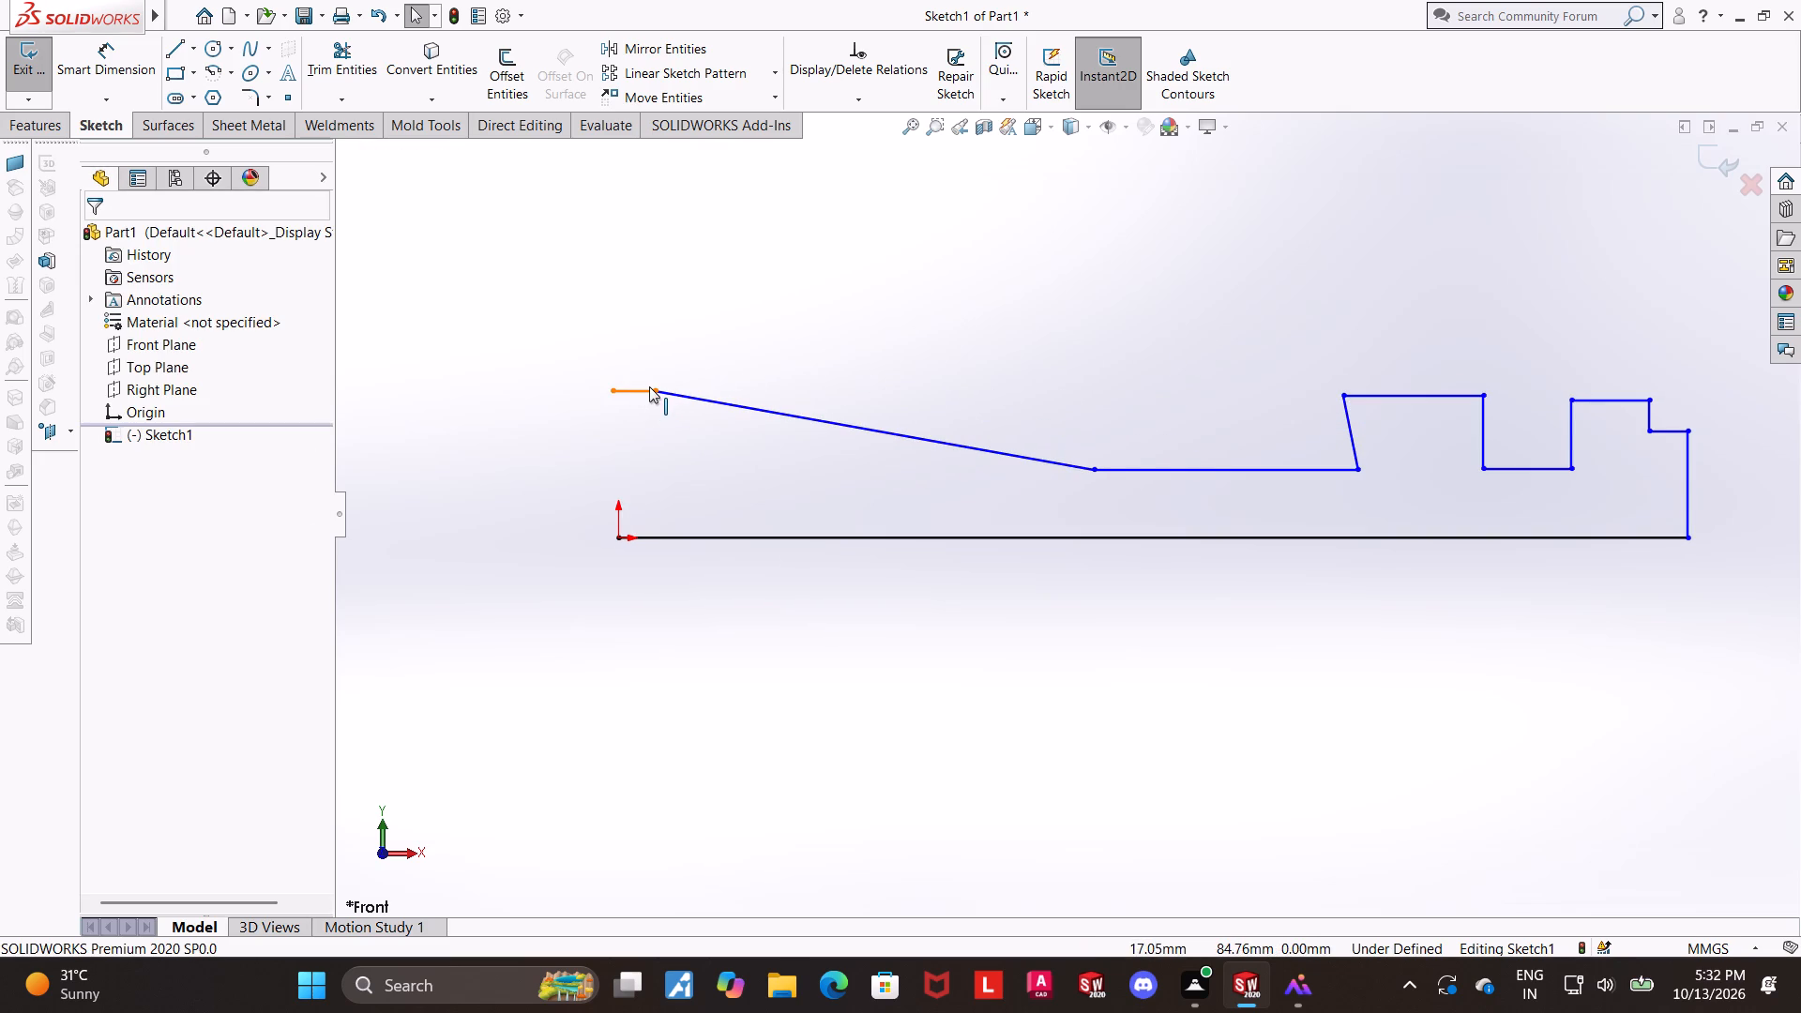
{"action": "left_click_drag", "start_coordinate": [660, 389], "coordinate": [1116, 380]}
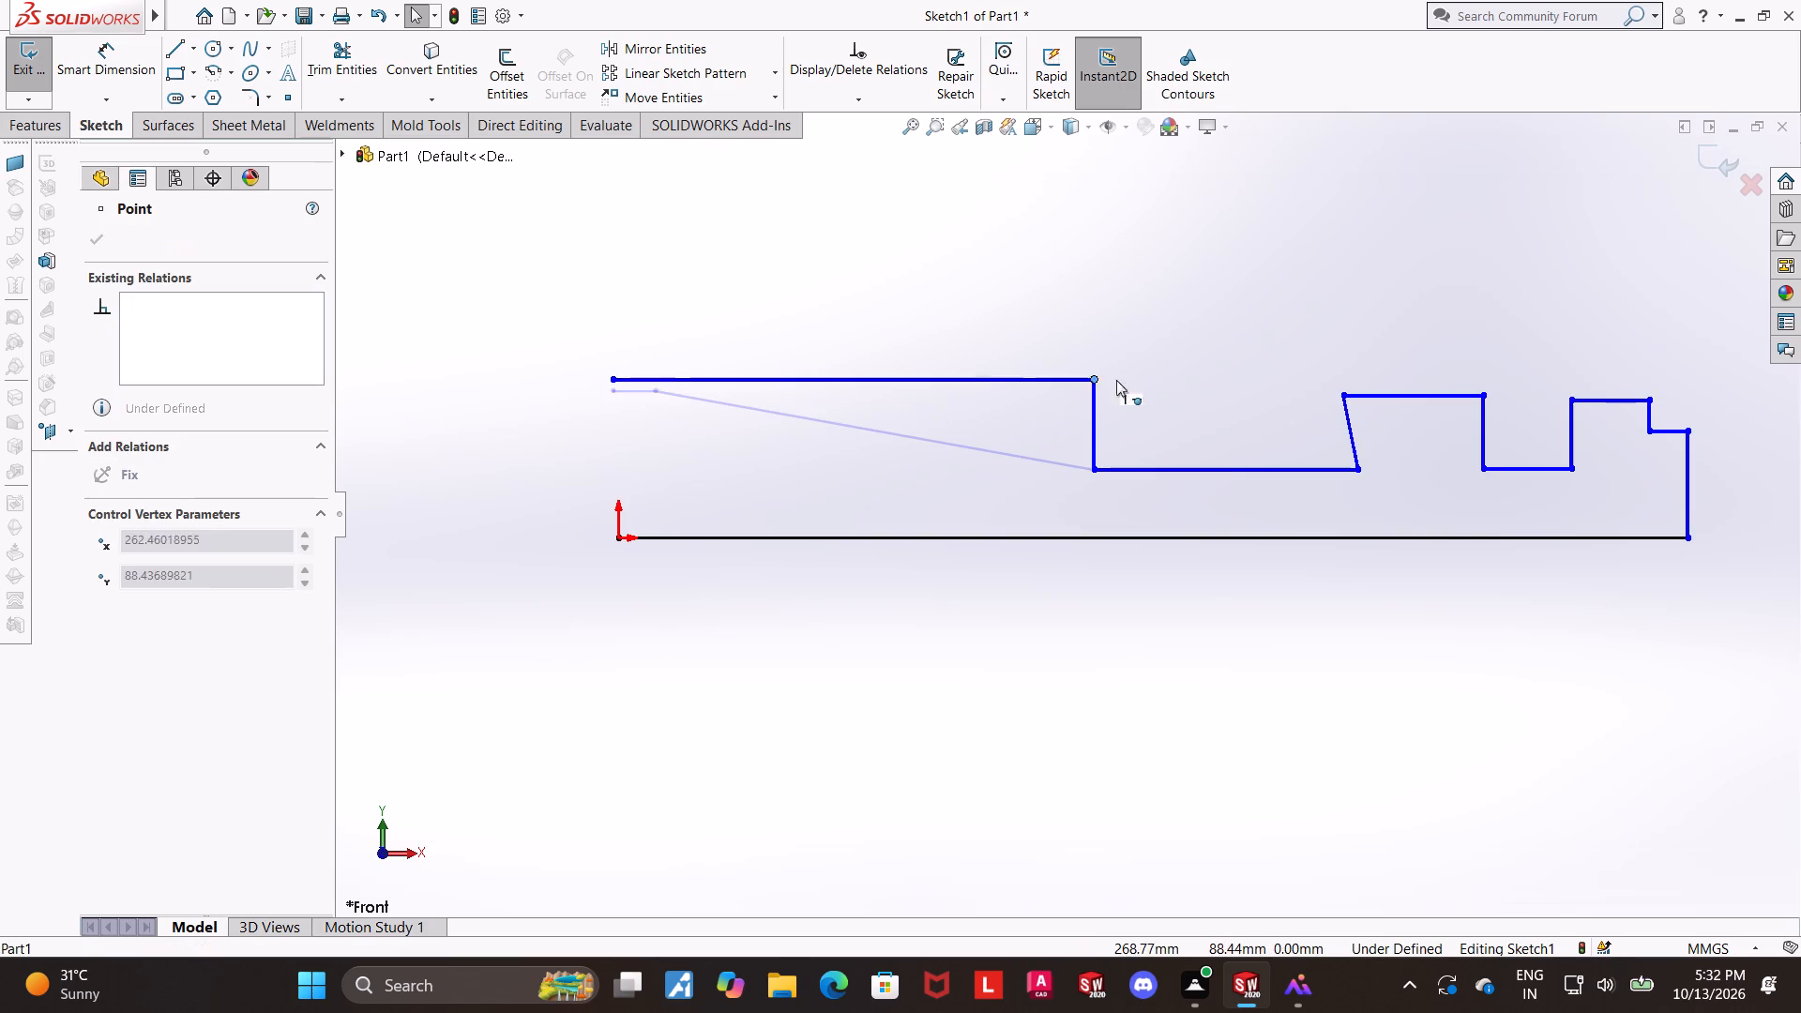
{"action": "left_click_drag", "start_coordinate": [1116, 380], "coordinate": [1153, 391]}
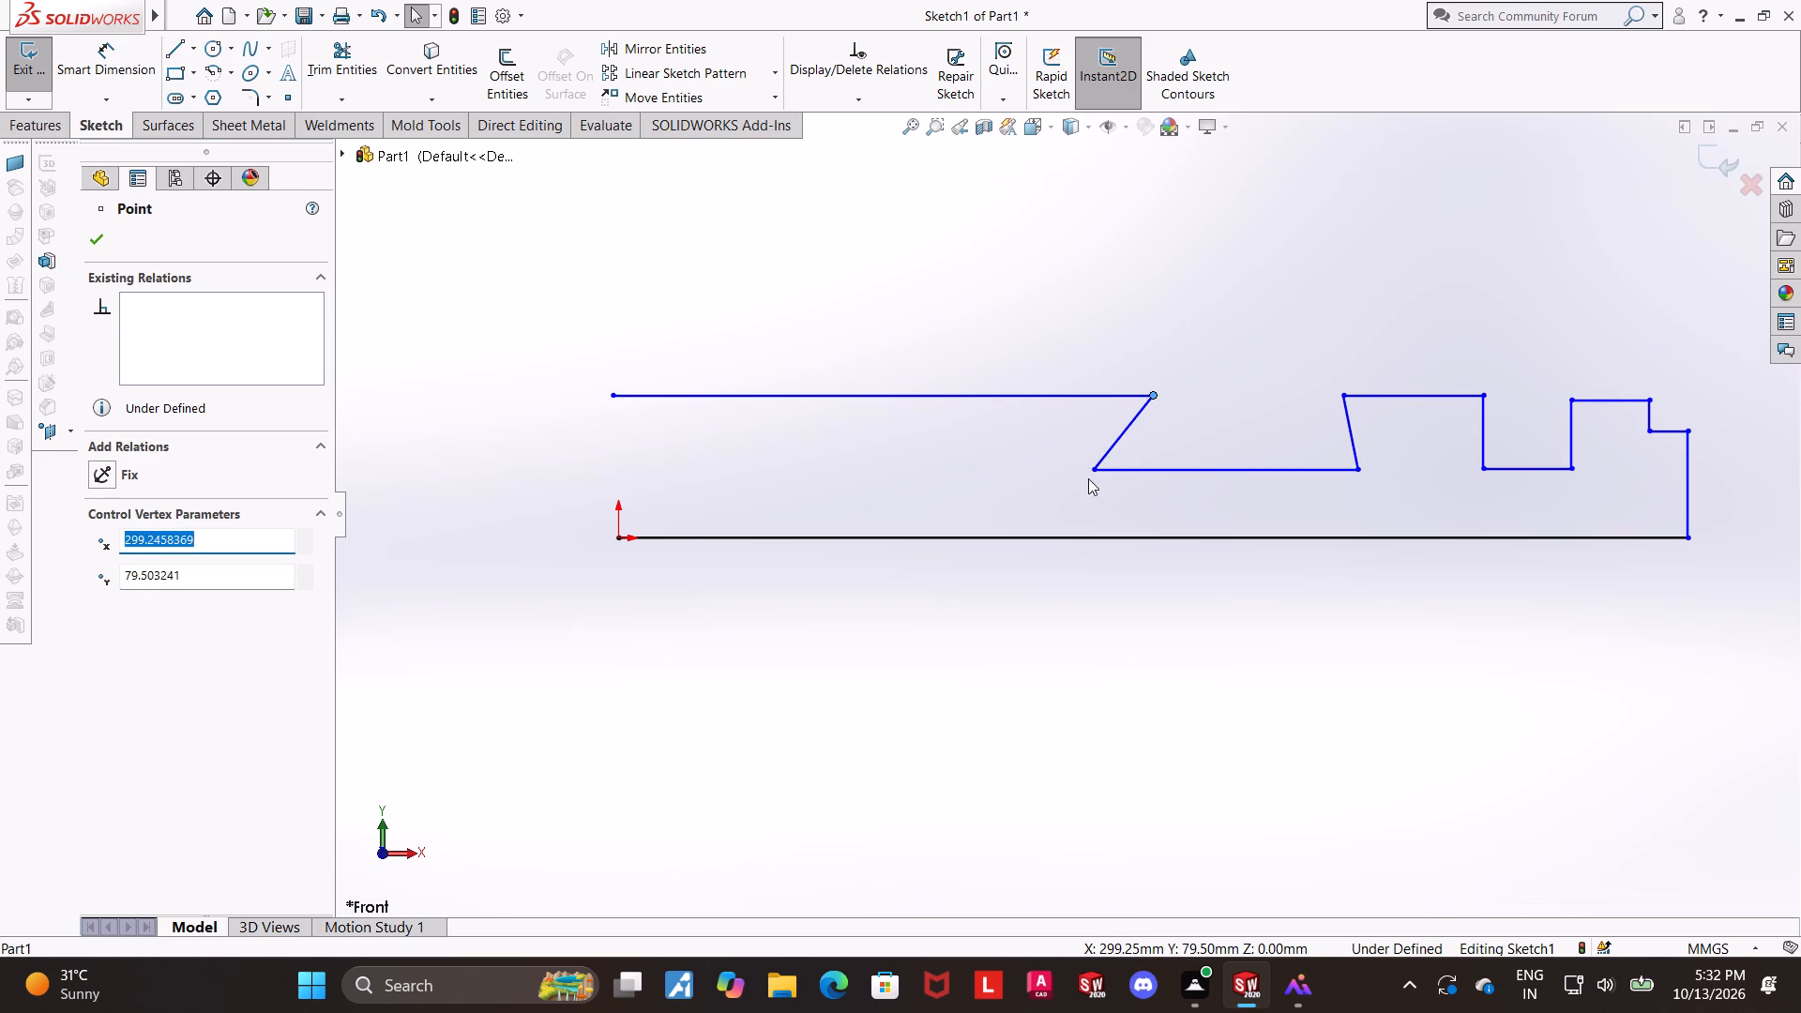
{"action": "left_click_drag", "start_coordinate": [1143, 394], "coordinate": [1074, 387]}
{"action": "left_click", "coordinate": [1190, 428]}
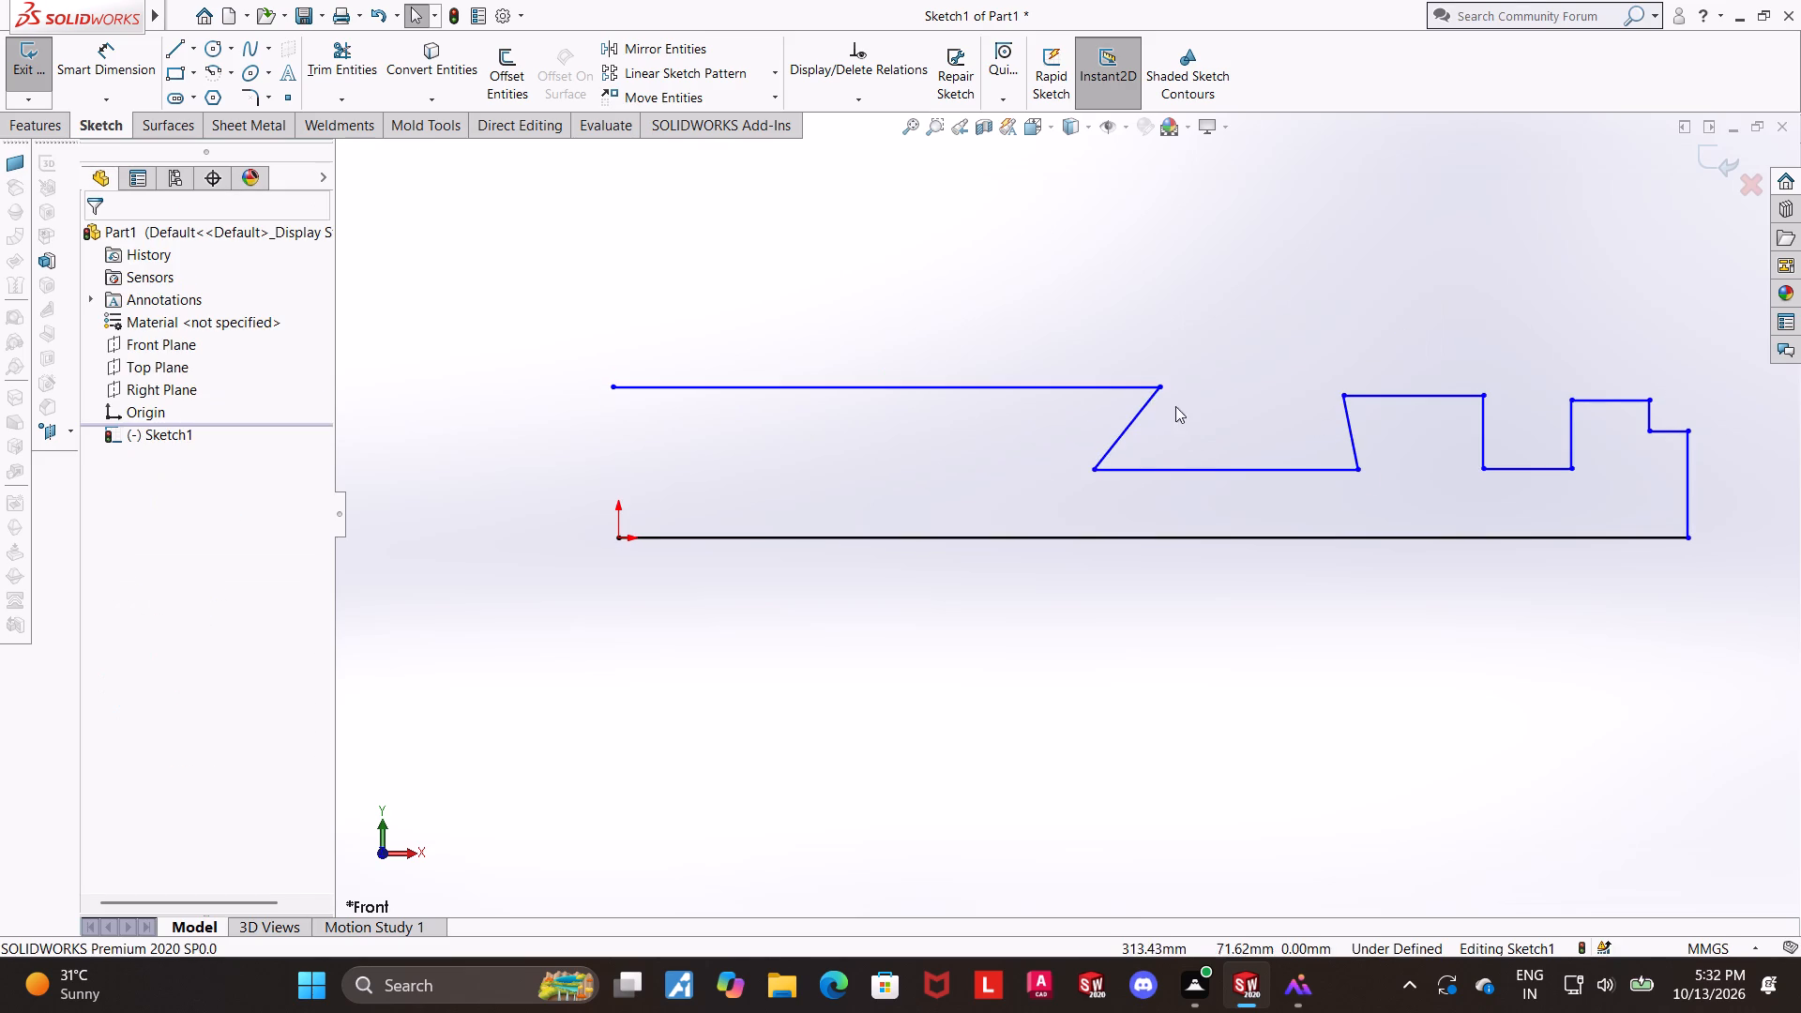
{"action": "left_click_drag", "start_coordinate": [1161, 388], "coordinate": [1058, 401]}
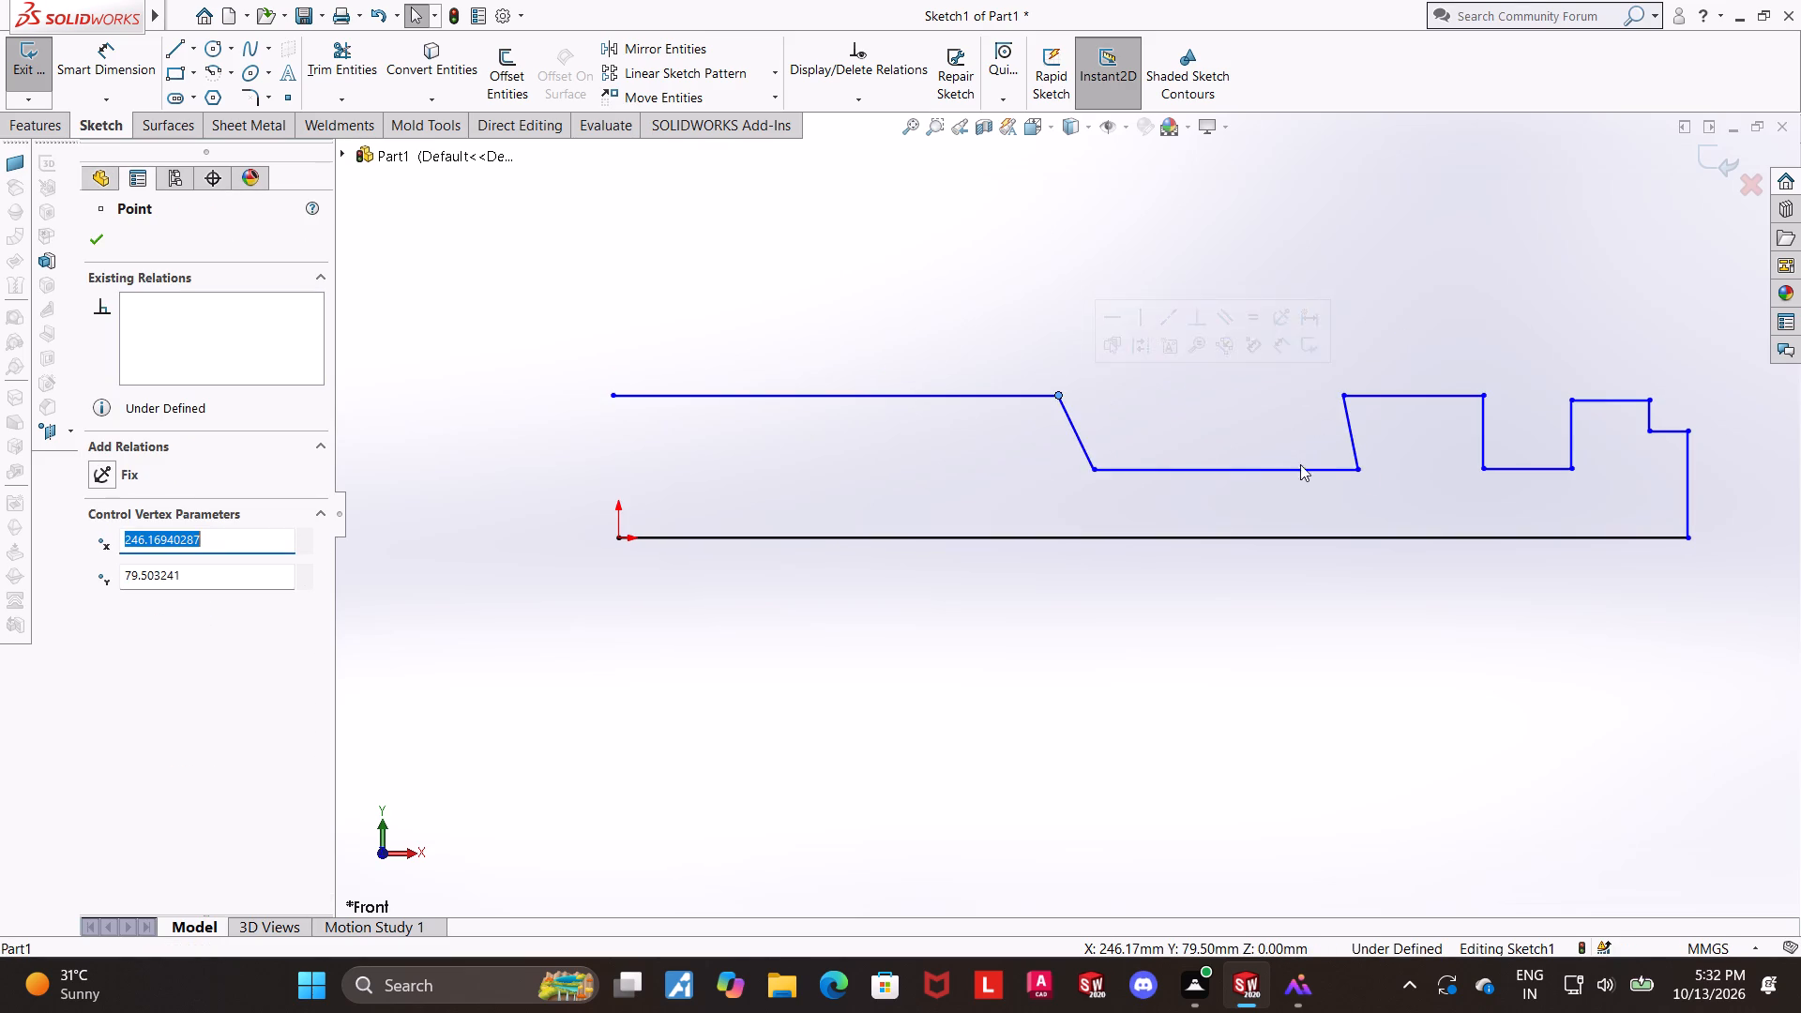
{"action": "left_click_drag", "start_coordinate": [1357, 472], "coordinate": [1279, 457]}
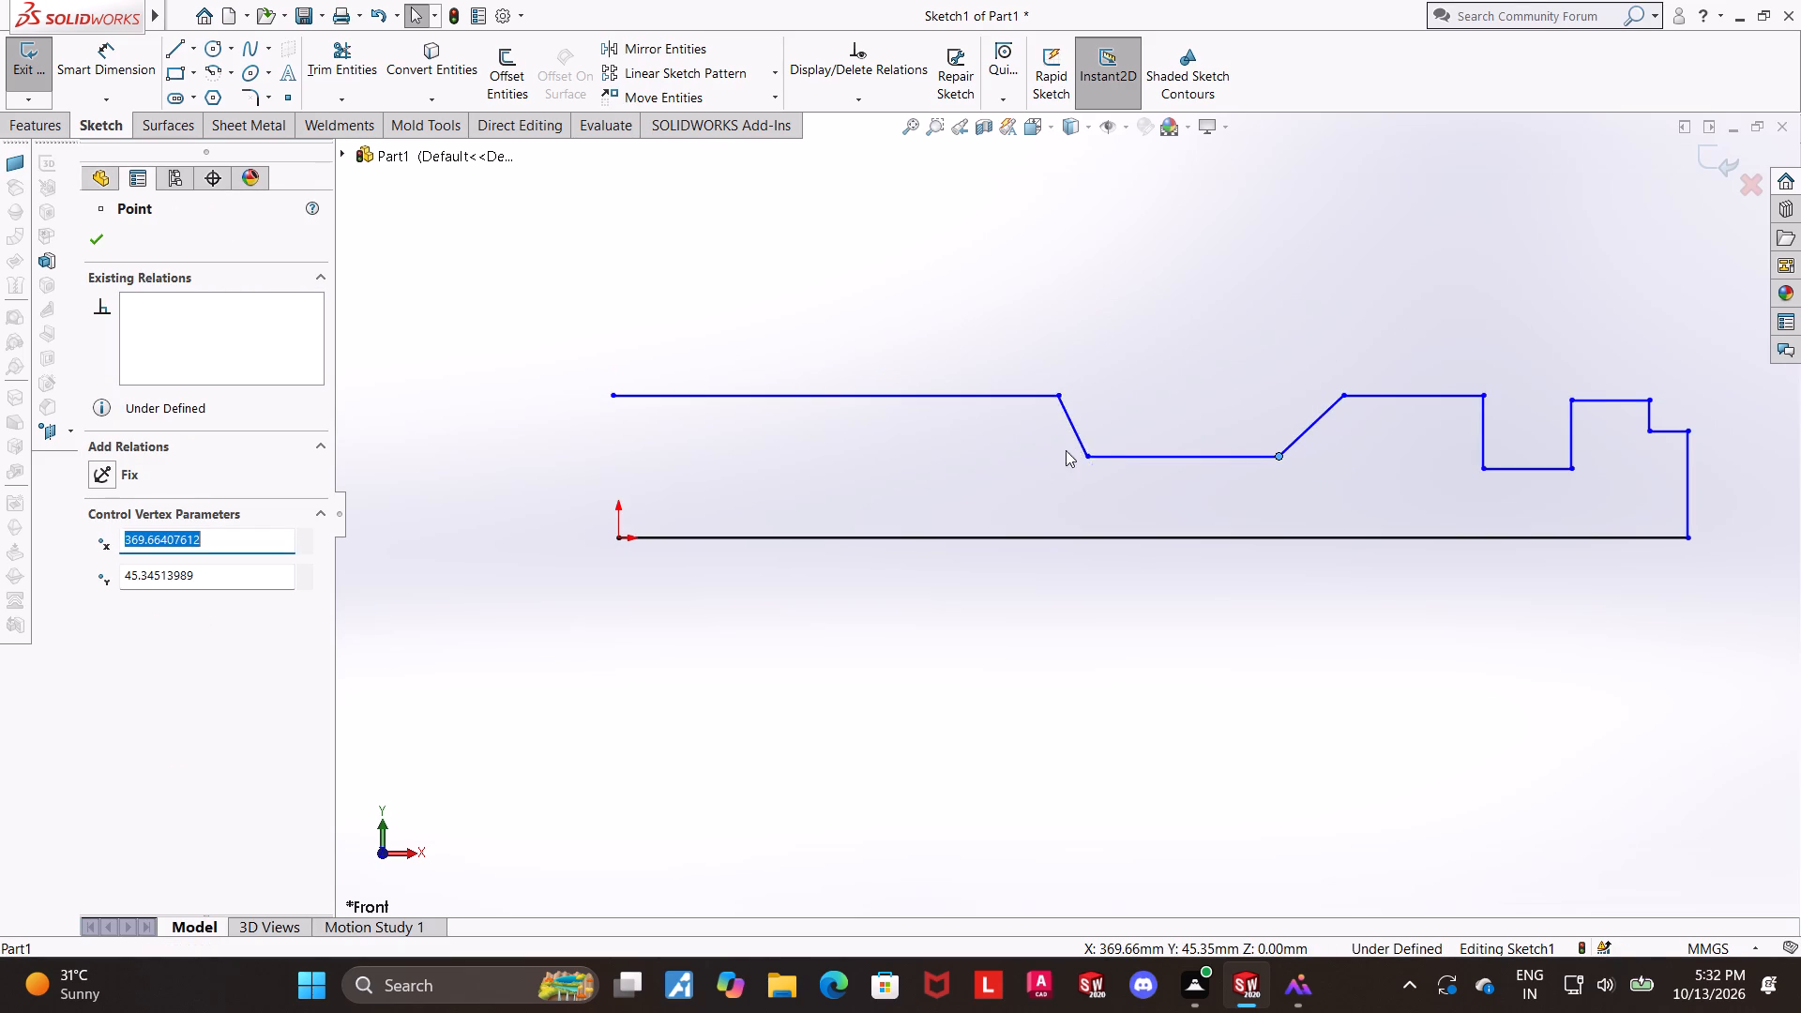
{"action": "left_click_drag", "start_coordinate": [1086, 454], "coordinate": [1122, 457]}
{"action": "left_click", "coordinate": [1125, 498]}
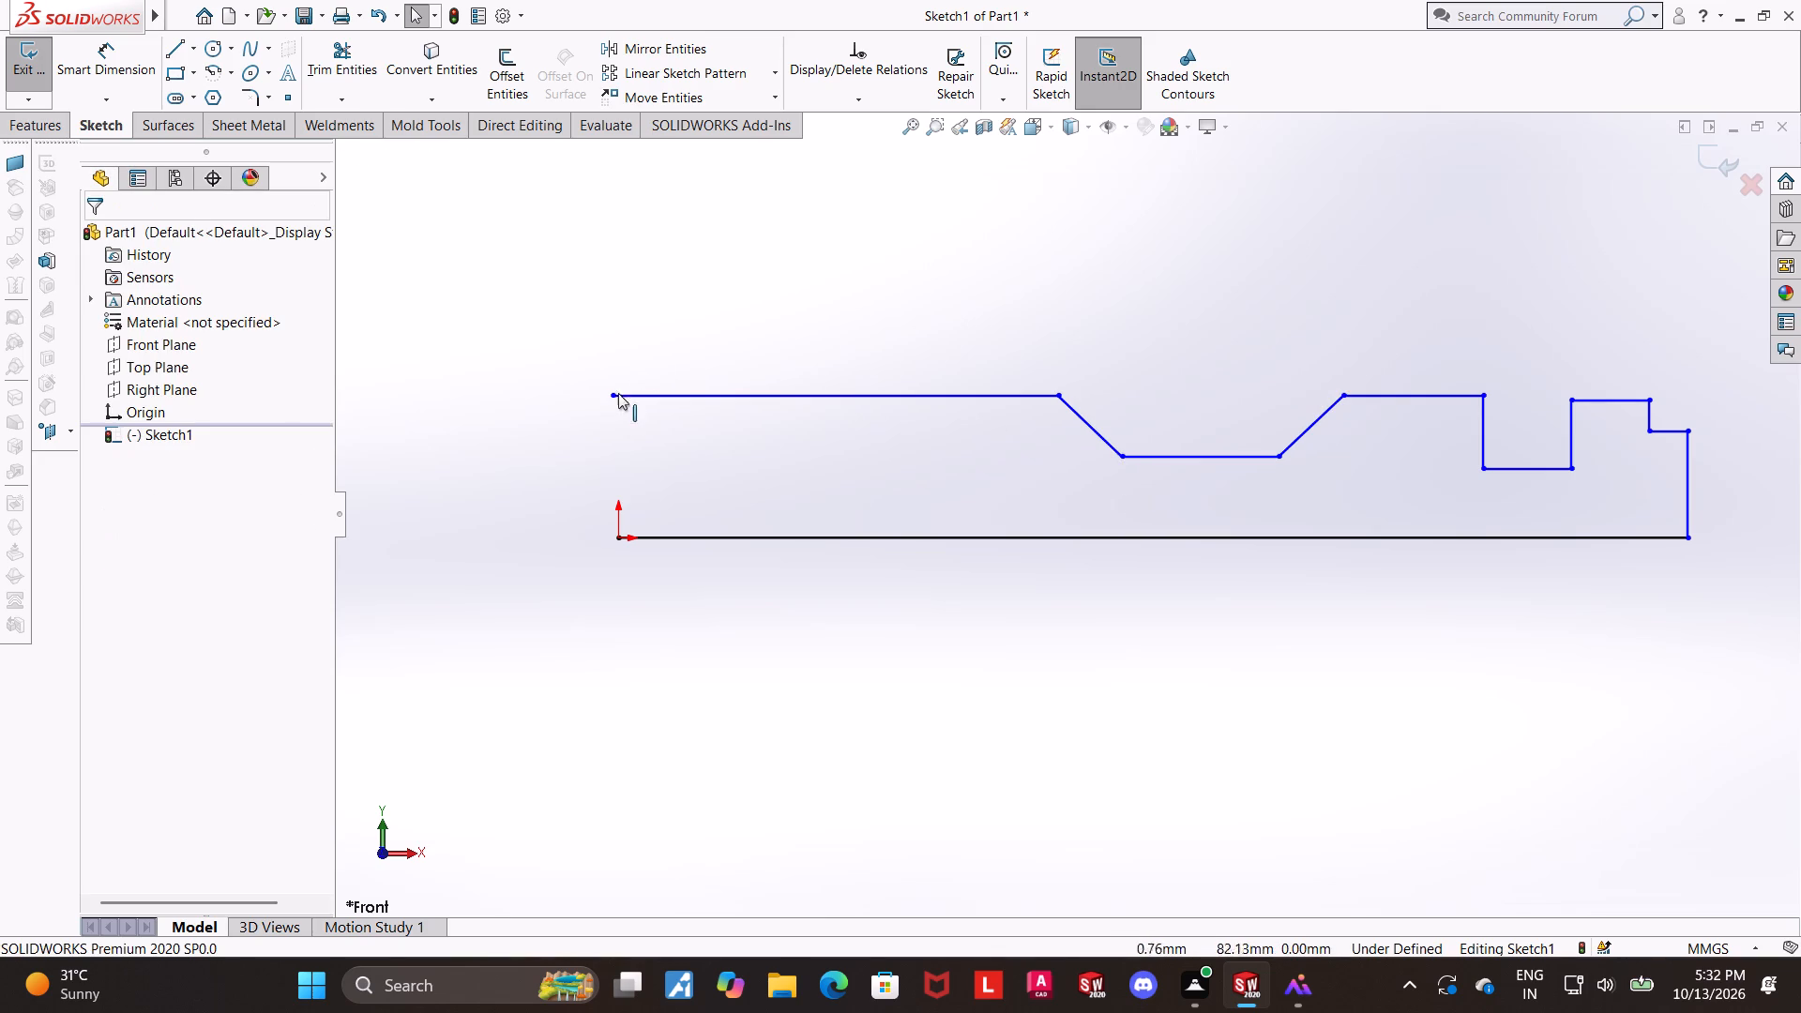
Shorten the open top edge by moving its free endpoint to about X 192 mm, Y 80 mm.
{"action": "left_click_drag", "start_coordinate": [614, 396], "coordinate": [961, 395]}
{"action": "key", "text": "Escape"}
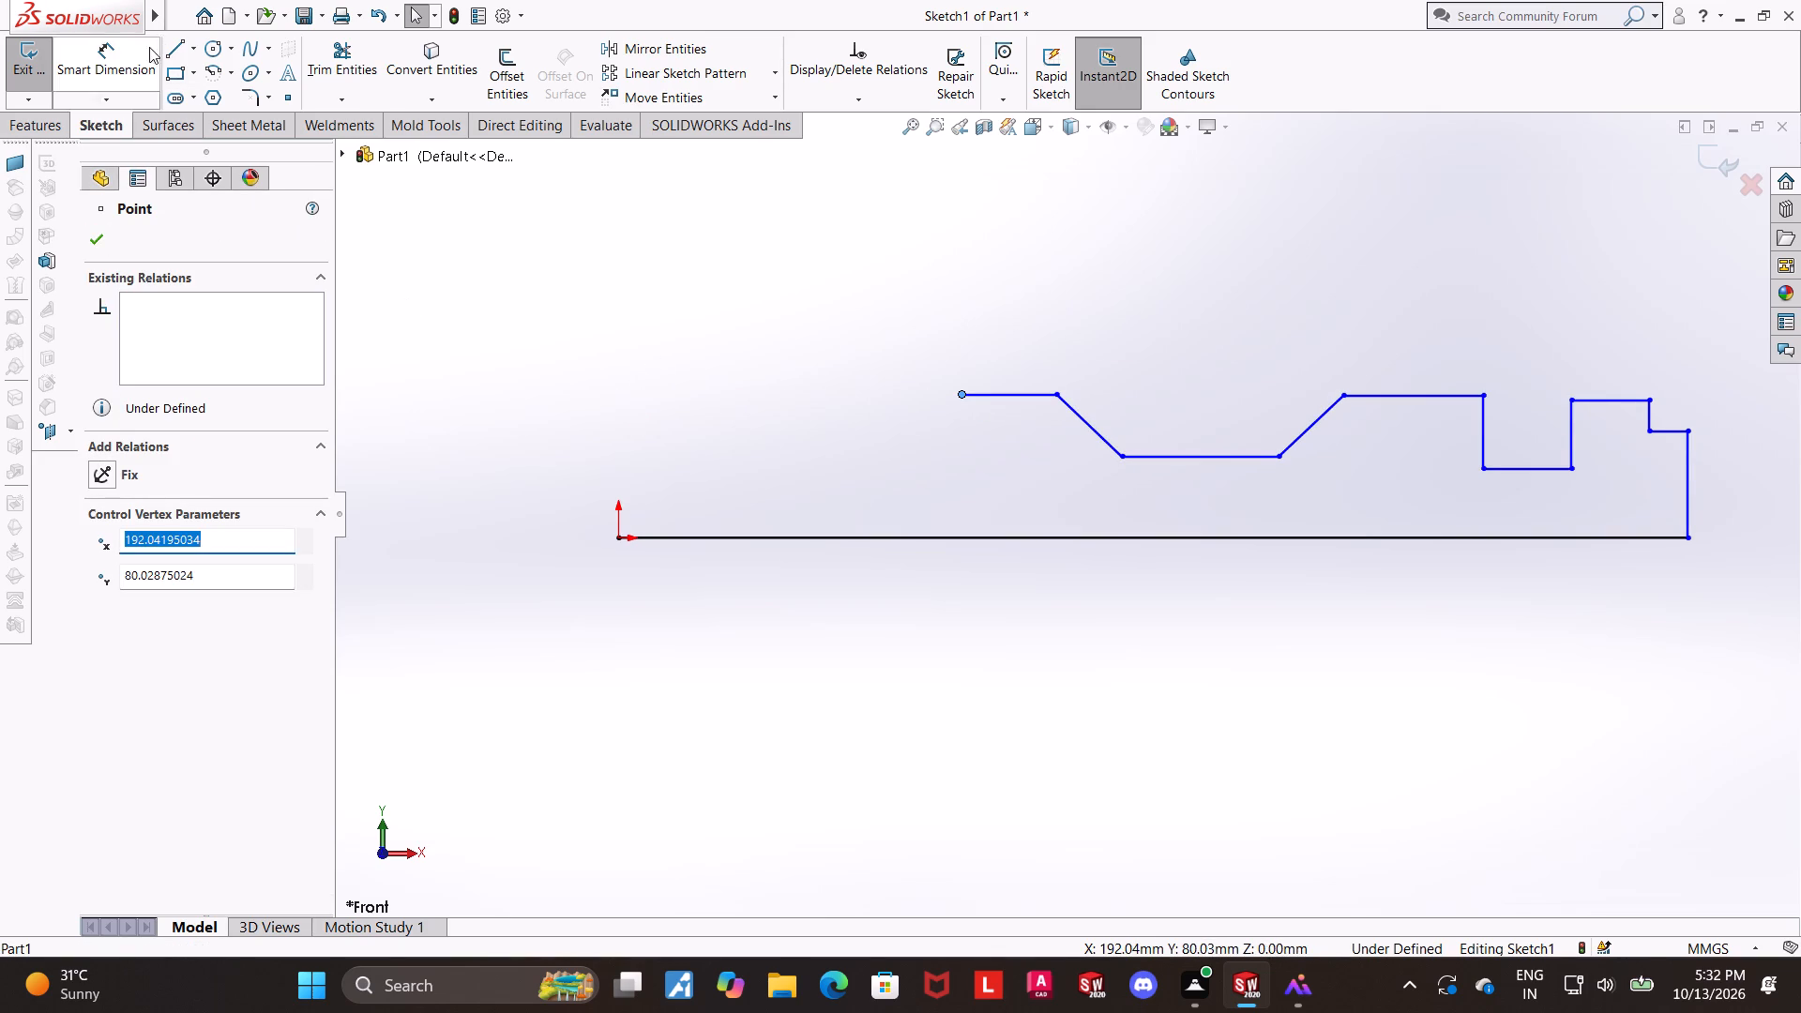
Draw connected lines from the open top endpoint to the origin, stepping down twice and closing the profile.
{"action": "left_click", "coordinate": [170, 44]}
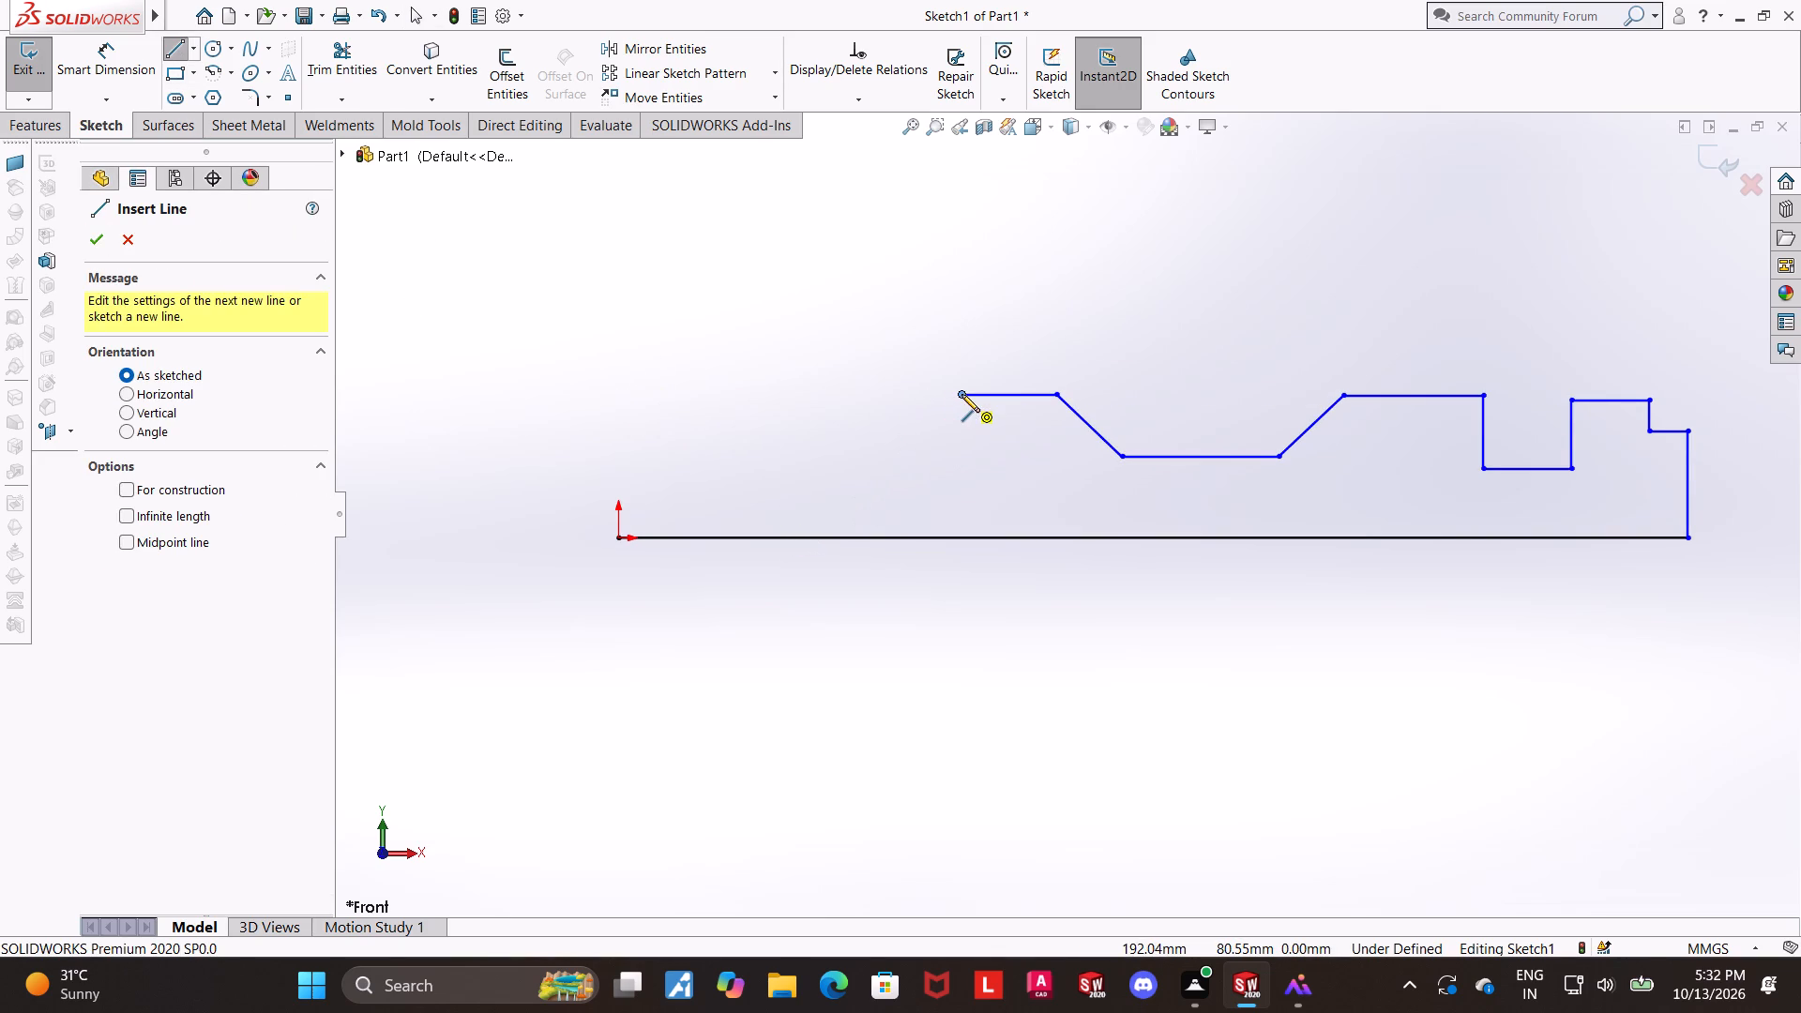
{"action": "left_click", "coordinate": [961, 395]}
{"action": "left_click", "coordinate": [958, 423]}
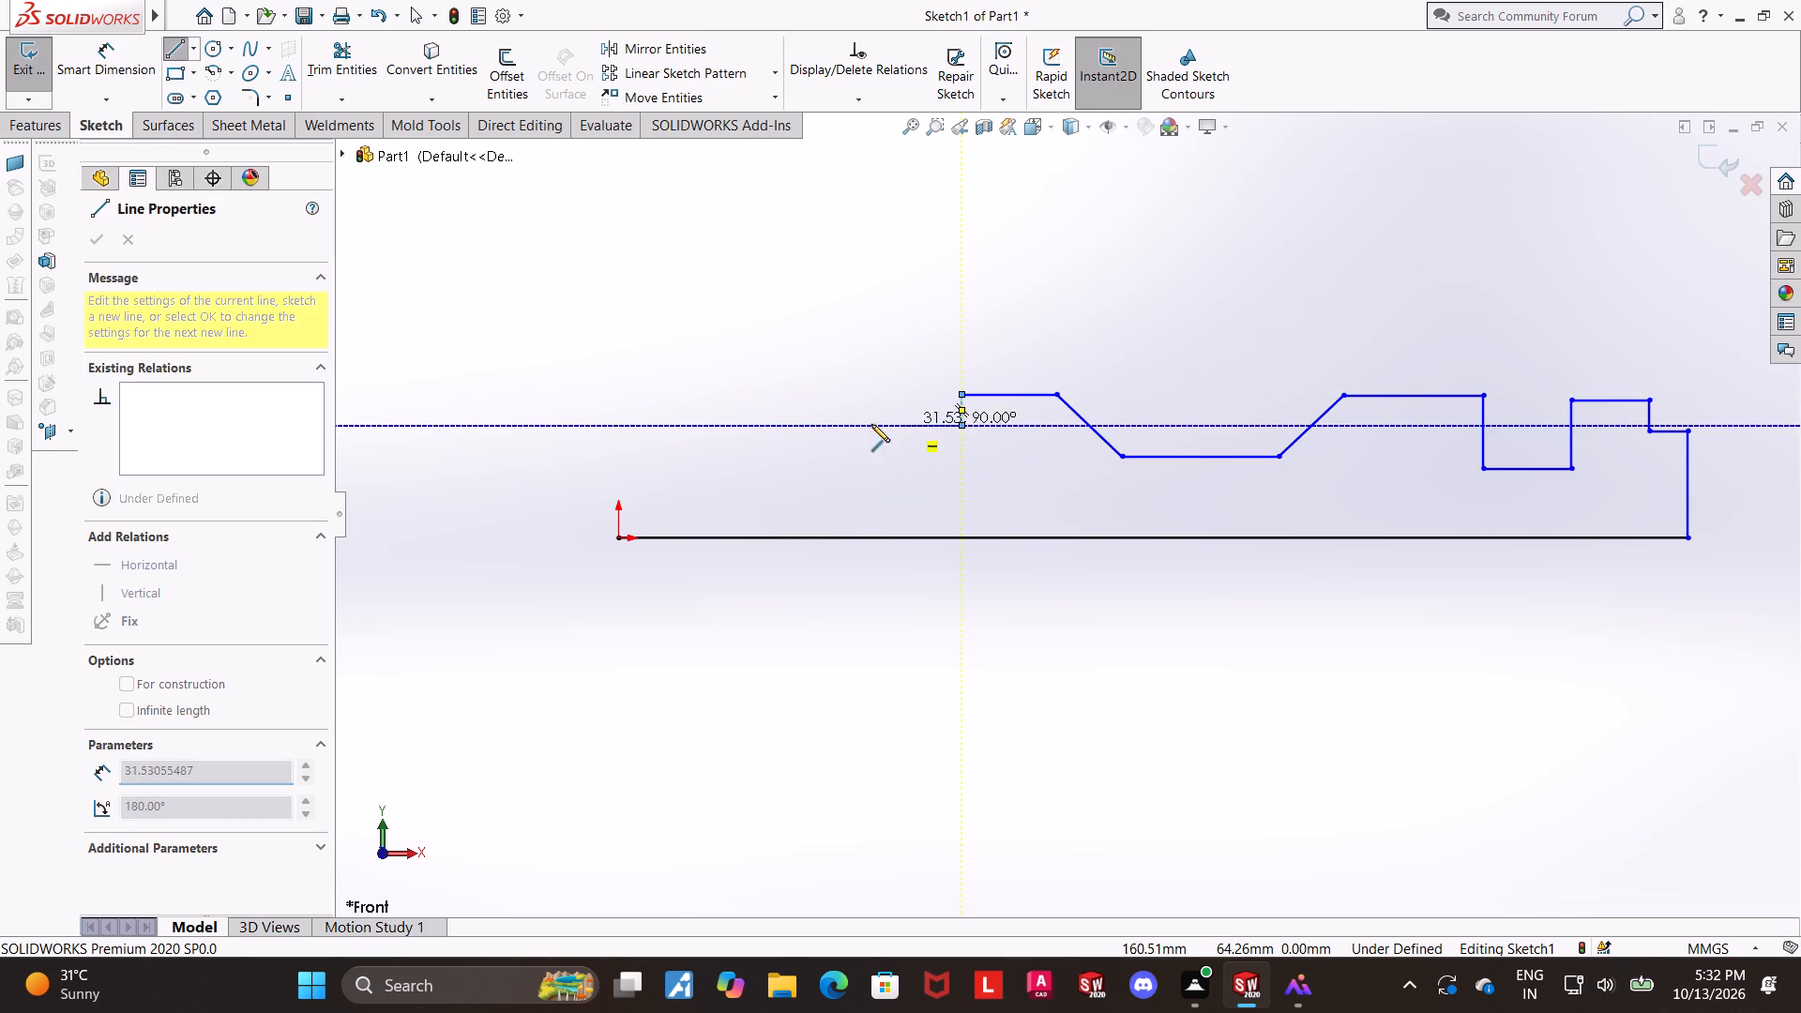
{"action": "left_click", "coordinate": [705, 430]}
{"action": "left_click", "coordinate": [705, 446]}
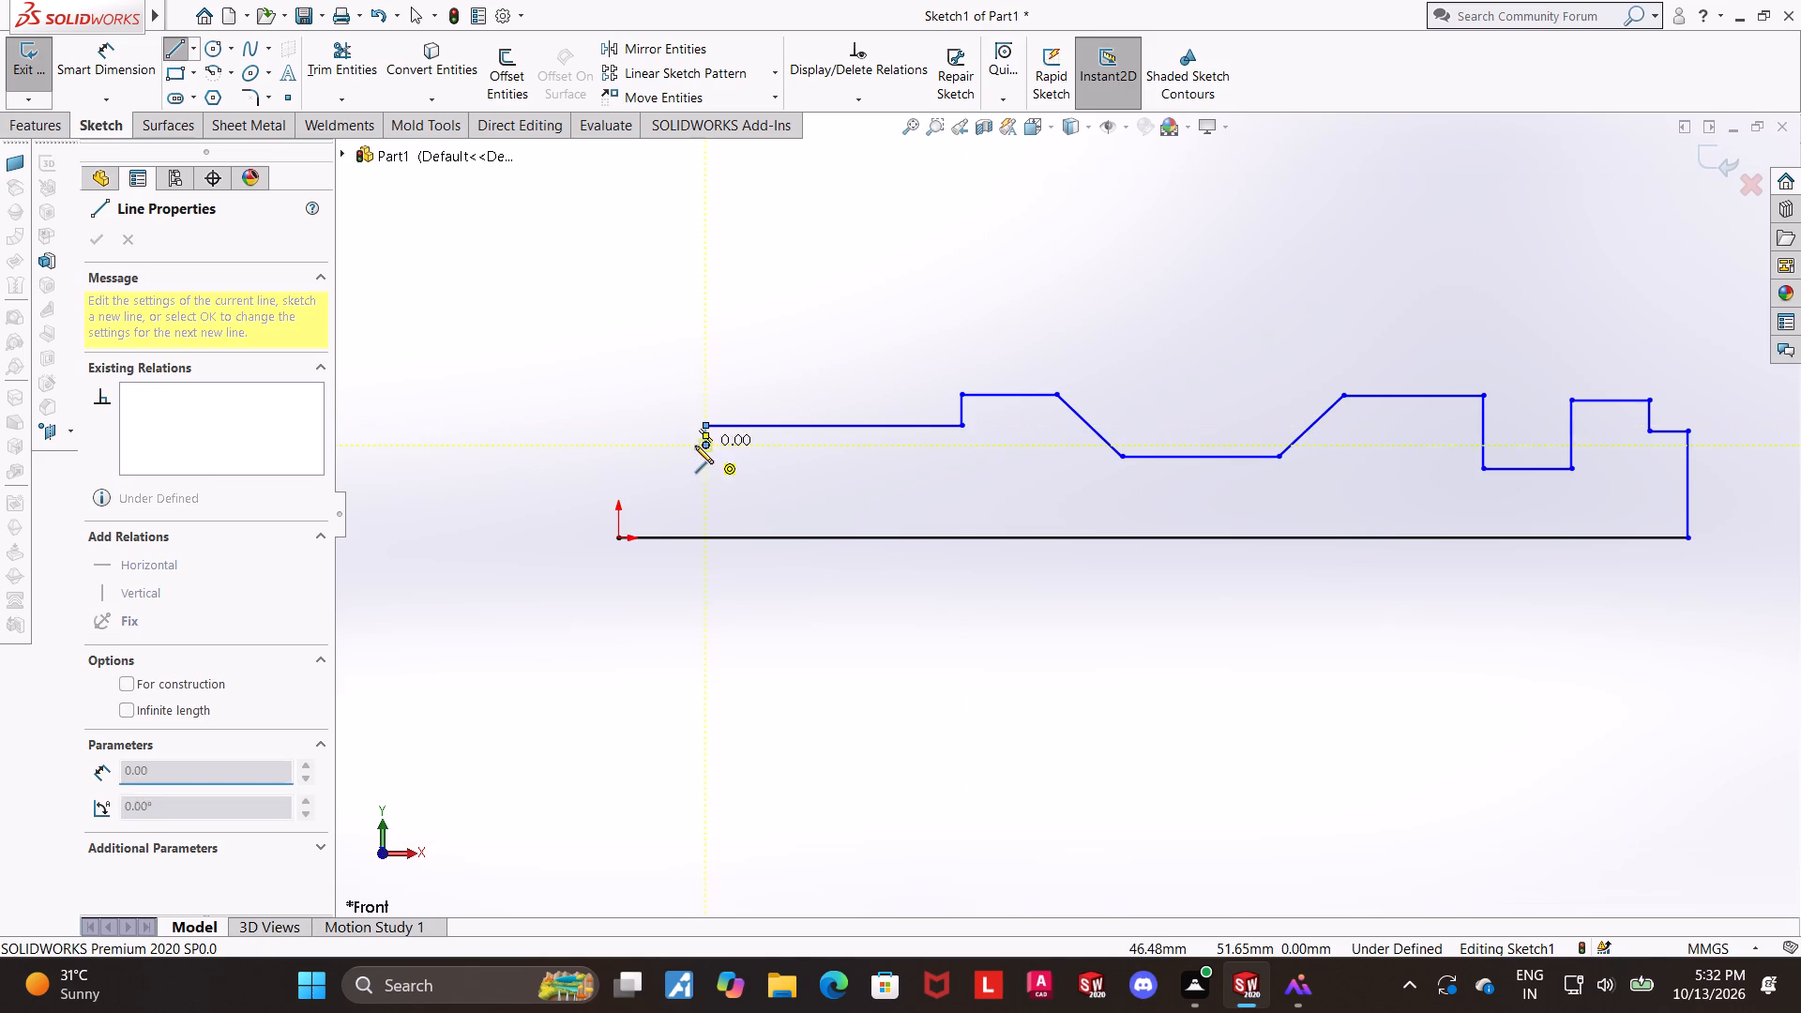
{"action": "left_click", "coordinate": [616, 448]}
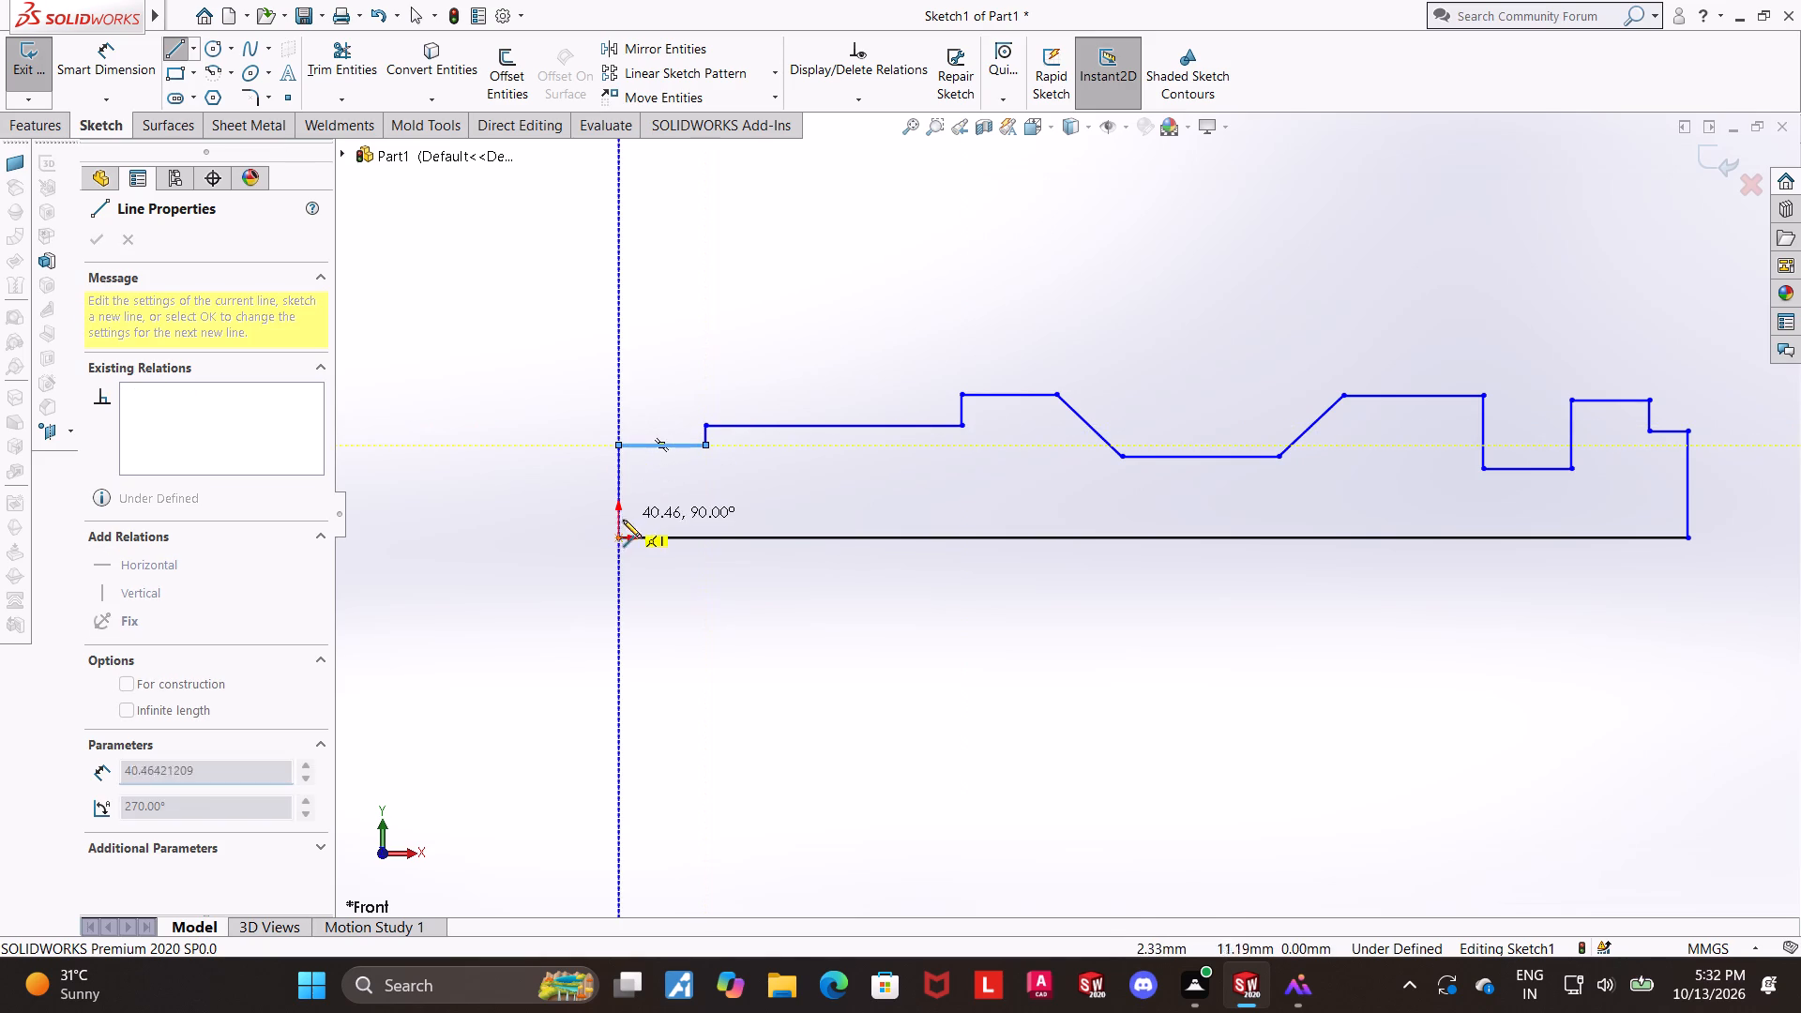
{"action": "left_click", "coordinate": [616, 535]}
{"action": "key", "text": "Escape"}
{"action": "key", "text": "Escape"}
{"action": "key", "text": "Escape"}
Move the taller step's vertical edge toward the origin, shortening the second ledge and lengthening the top edge.
{"action": "scroll", "coordinate": [954, 505], "scroll_direction": "up", "scroll_amount": 1}
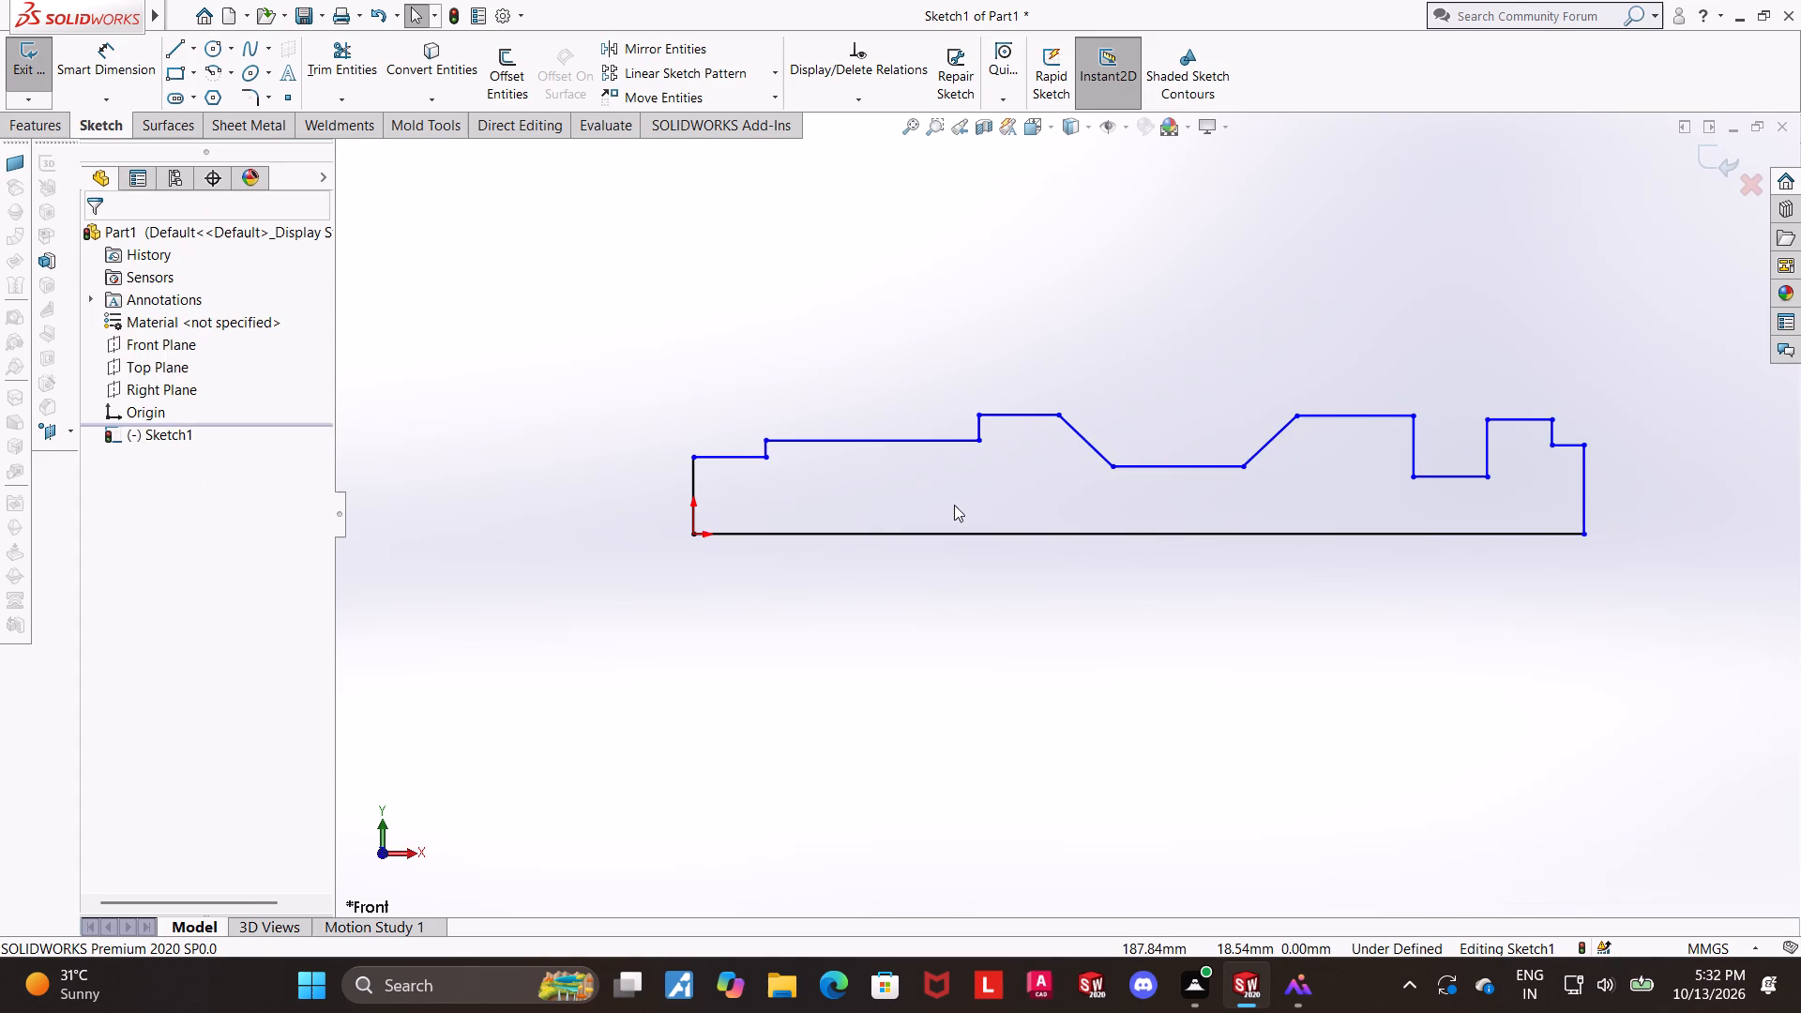
{"action": "scroll", "coordinate": [954, 505], "scroll_direction": "up", "scroll_amount": 1}
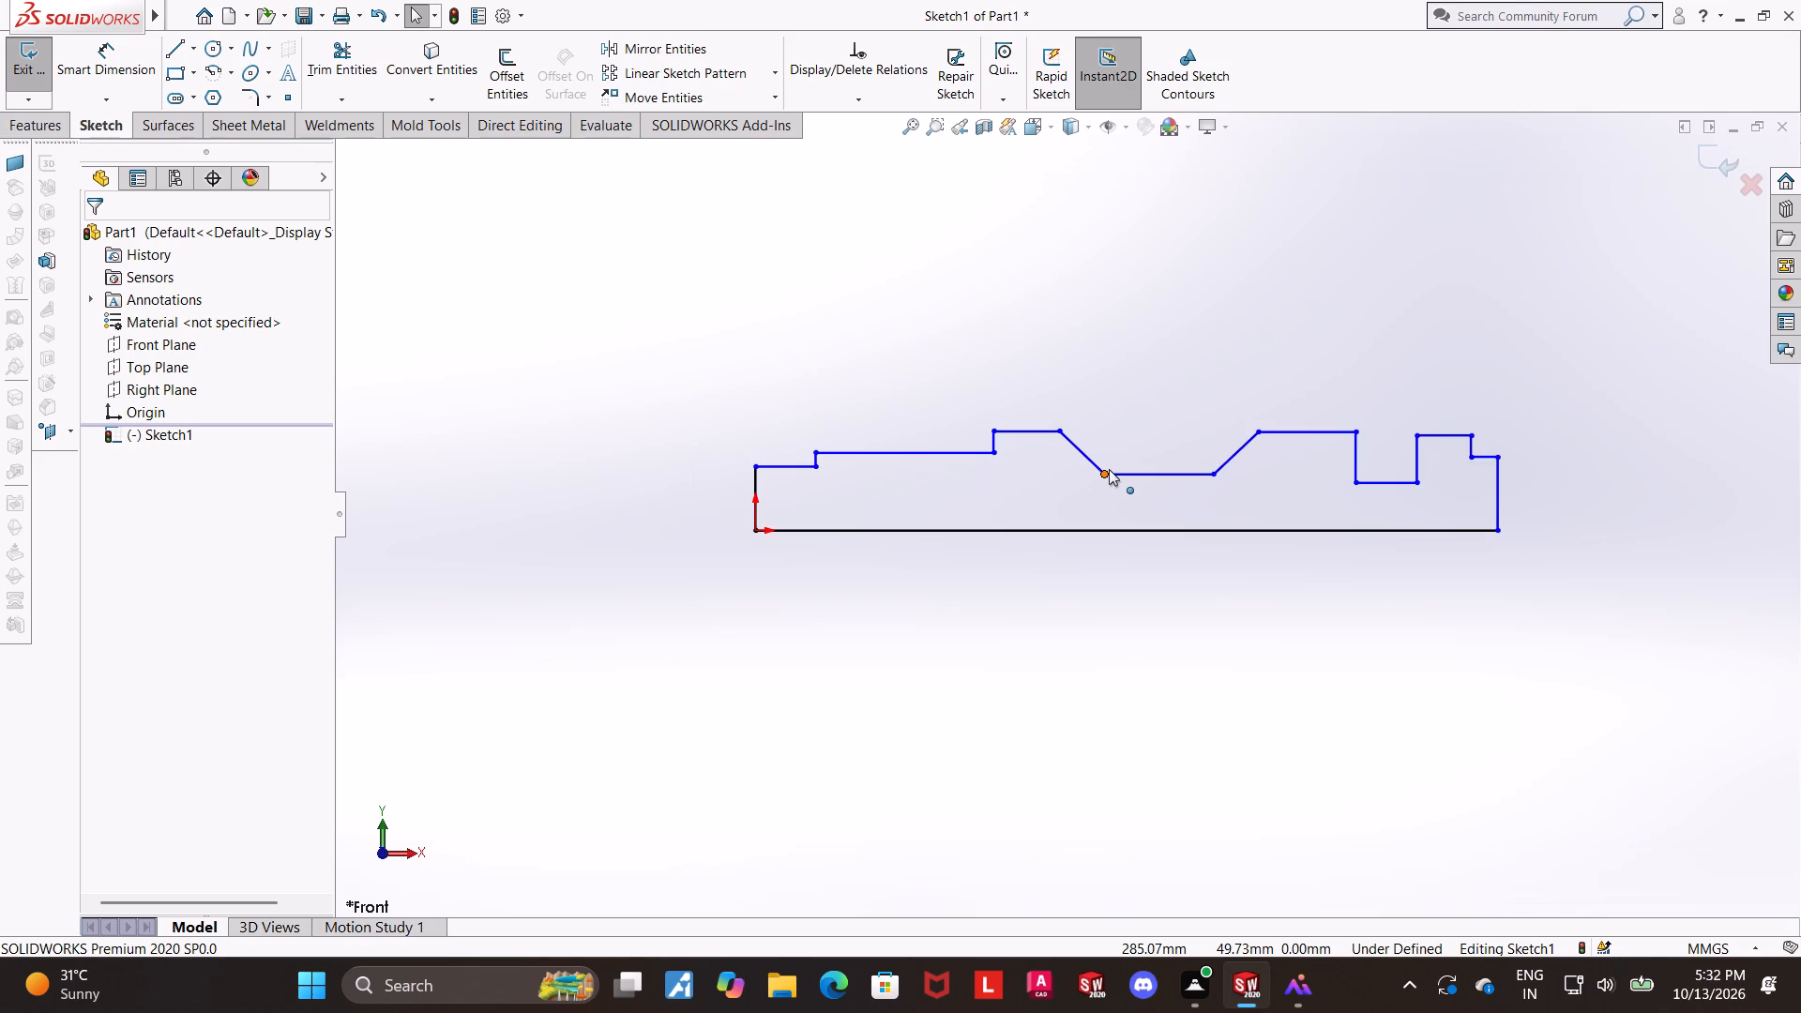
{"action": "scroll", "coordinate": [1109, 469], "scroll_direction": "down", "scroll_amount": 1}
{"action": "scroll", "coordinate": [1105, 470], "scroll_direction": "up", "scroll_amount": 1}
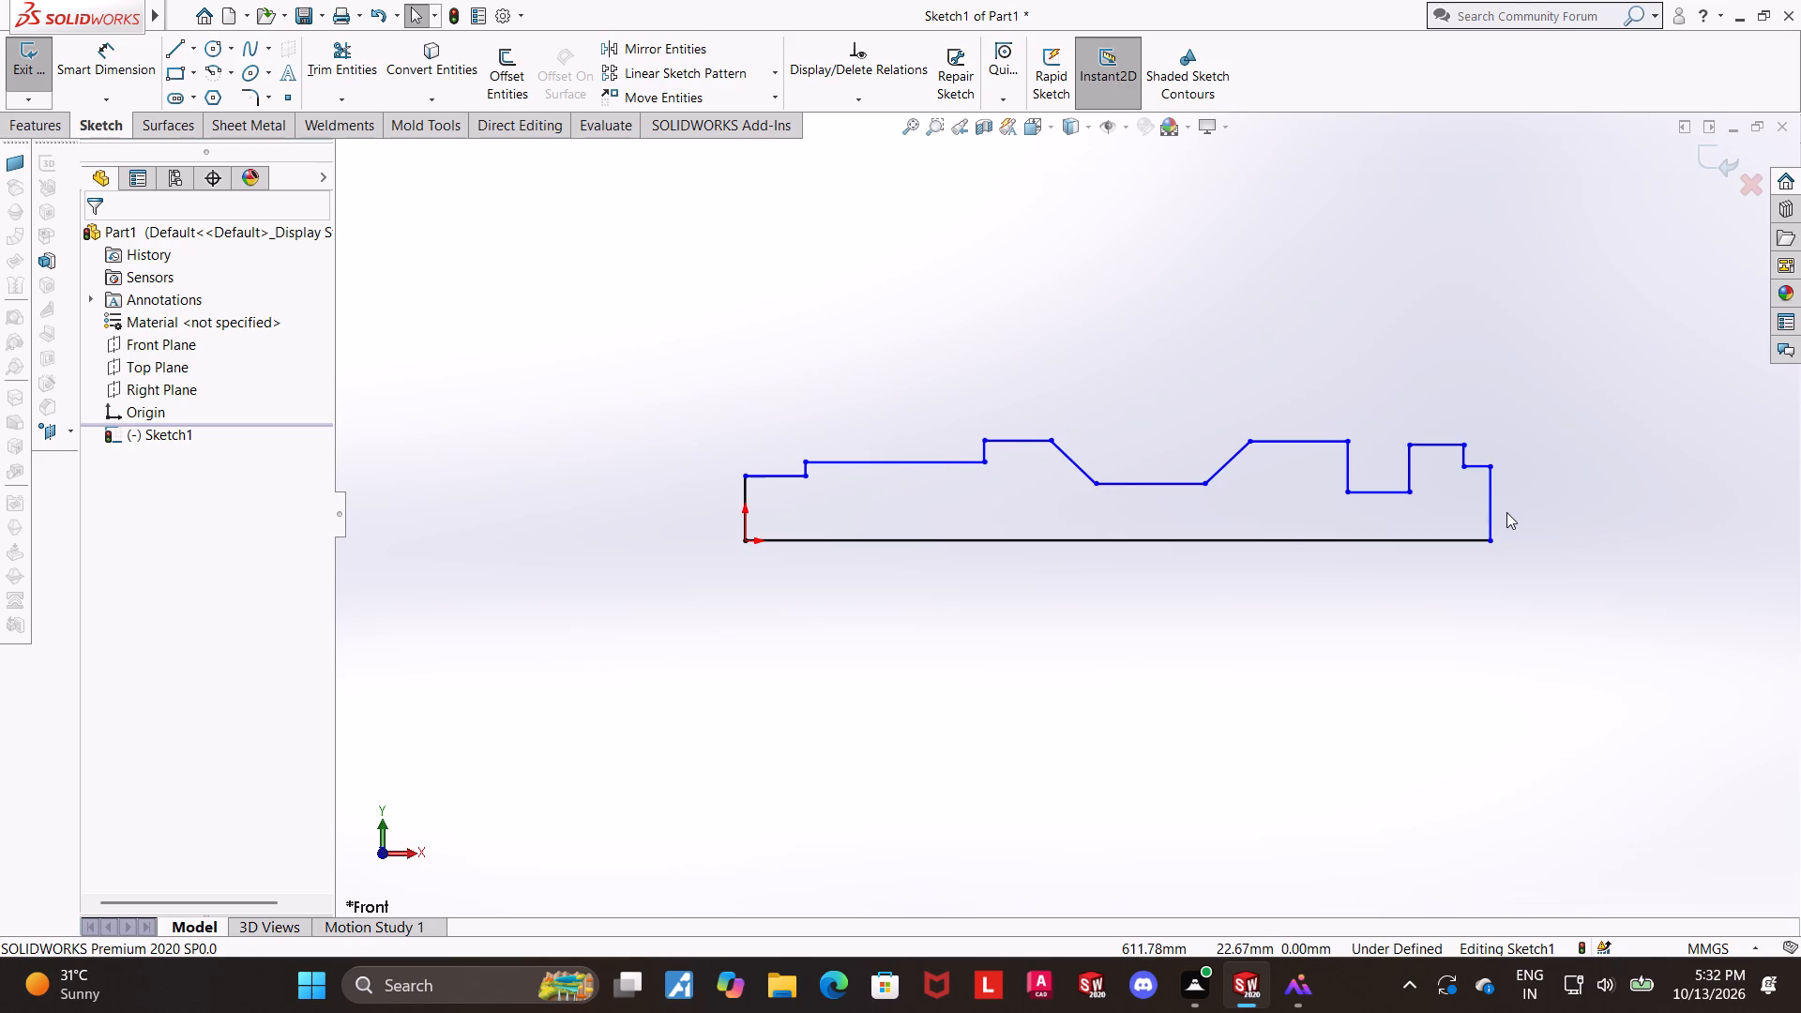
{"action": "scroll", "coordinate": [1474, 498], "scroll_direction": "up", "scroll_amount": 1}
{"action": "left_click_drag", "start_coordinate": [999, 455], "coordinate": [933, 452]}
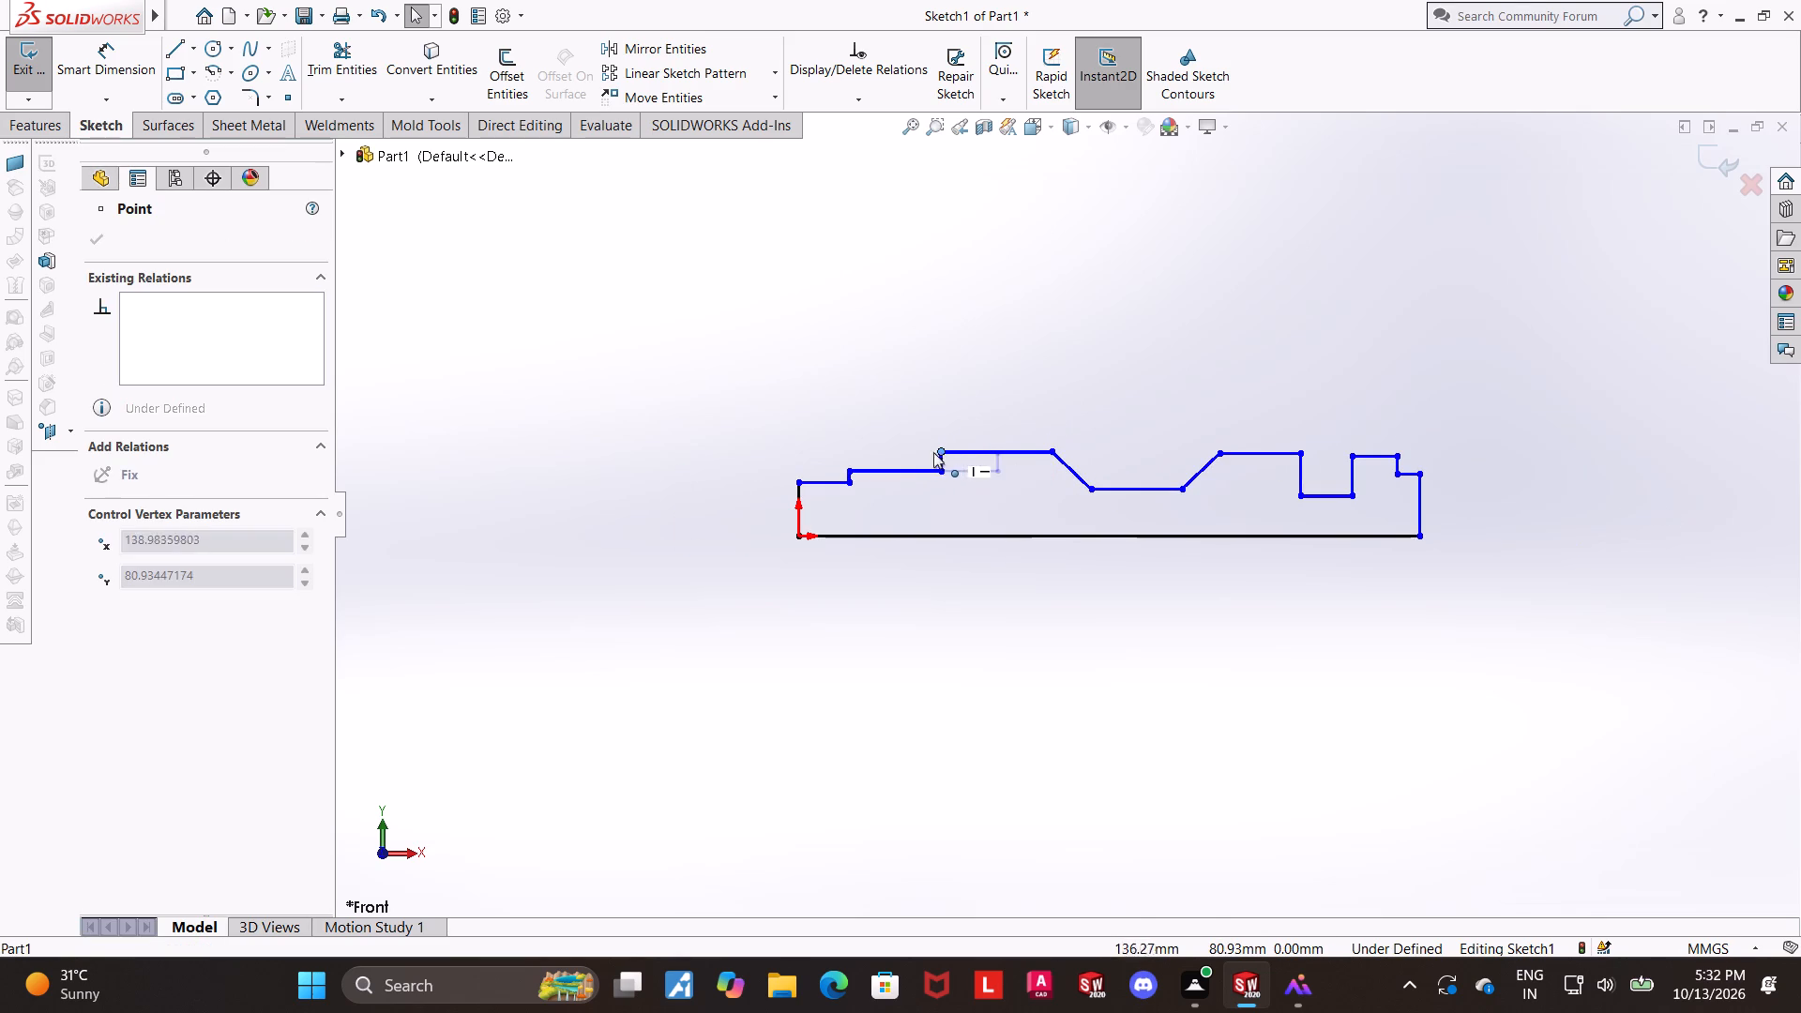
{"action": "left_click_drag", "start_coordinate": [933, 452], "coordinate": [926, 454]}
Reposition the sloped groove's four corners toward the origin, with top corners near X 218 and 340 mm and the bottom at about Y 53 mm.
{"action": "left_click_drag", "start_coordinate": [1056, 450], "coordinate": [1024, 450]}
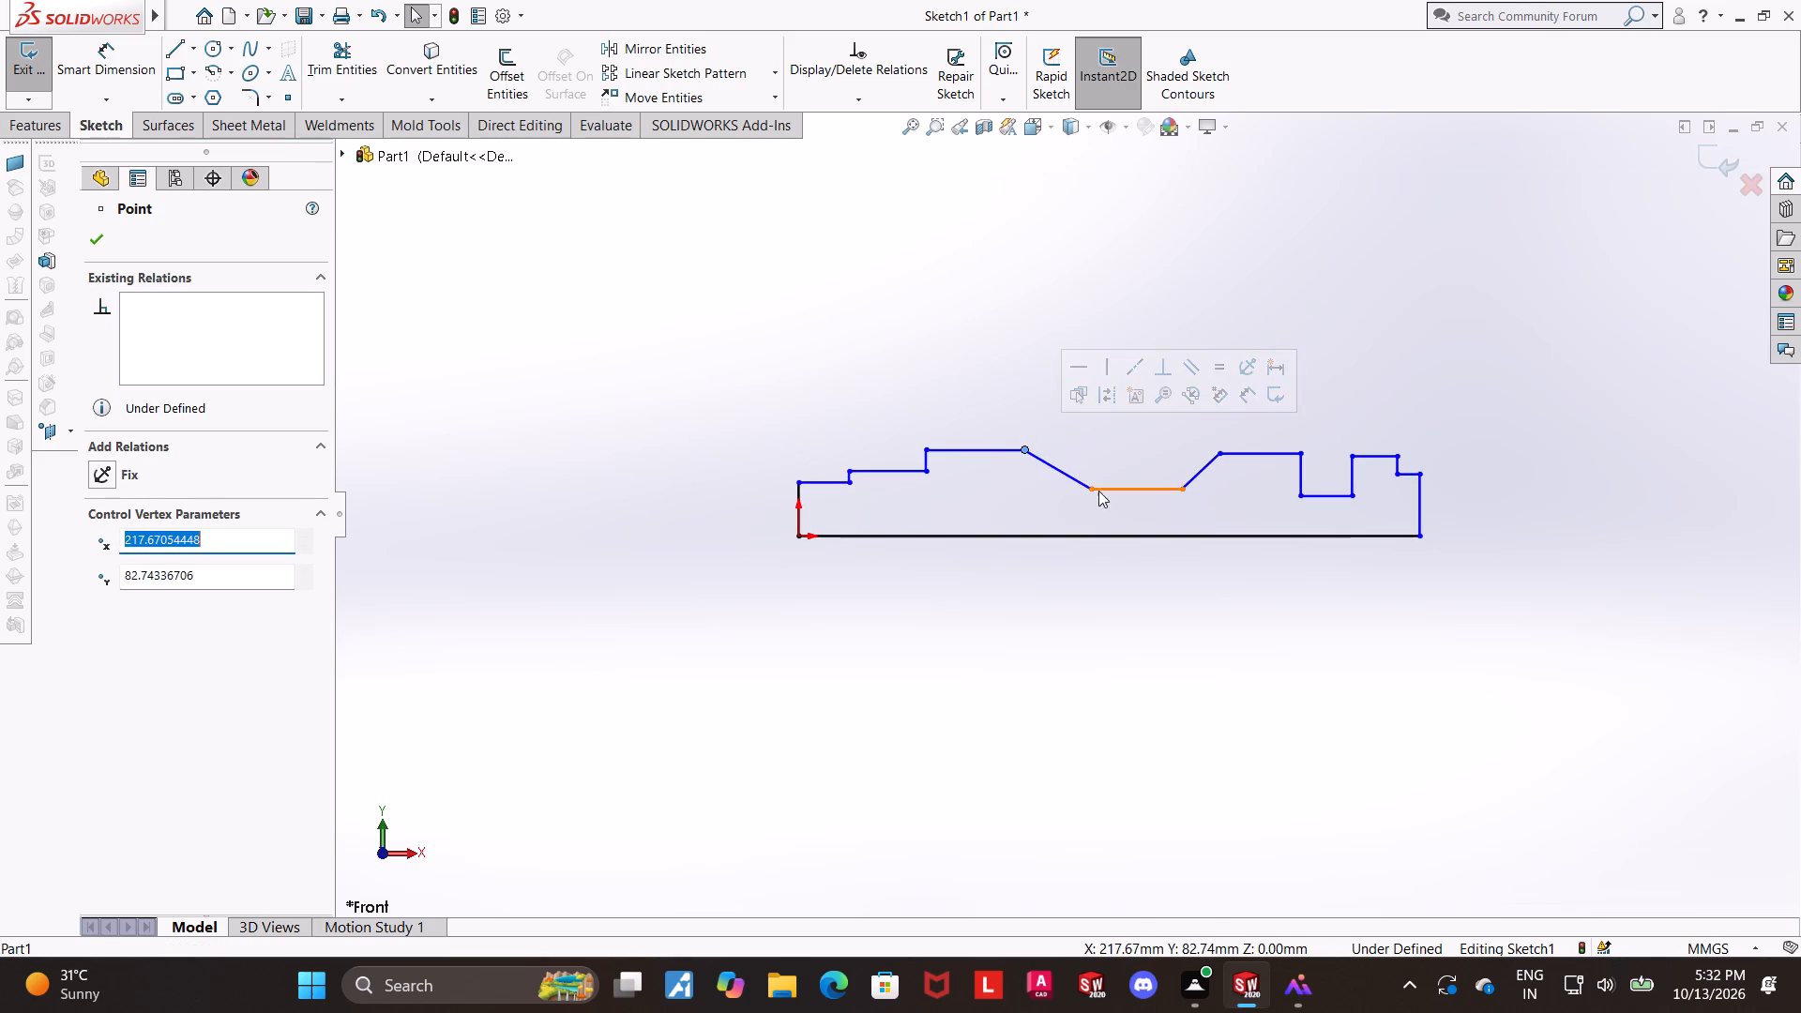
{"action": "left_click_drag", "start_coordinate": [1090, 491], "coordinate": [1054, 481]}
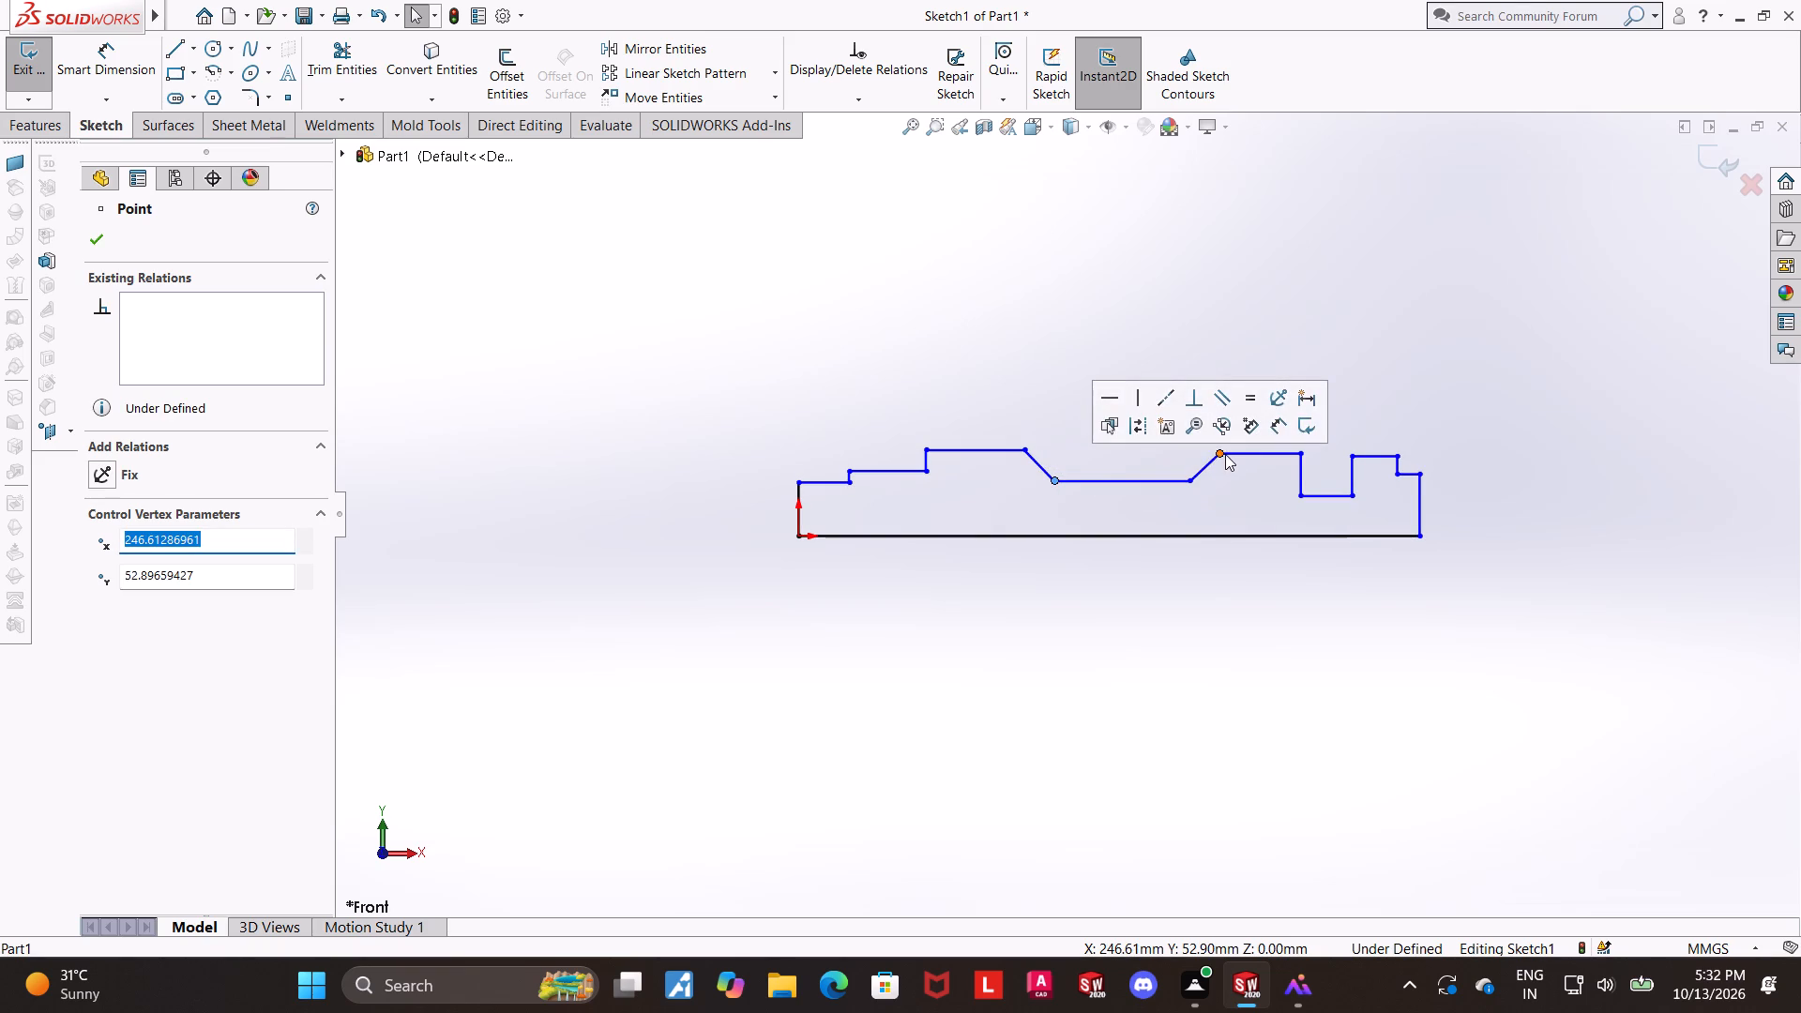
{"action": "left_click_drag", "start_coordinate": [1220, 454], "coordinate": [1151, 454]}
{"action": "left_click_drag", "start_coordinate": [1193, 480], "coordinate": [1139, 482]}
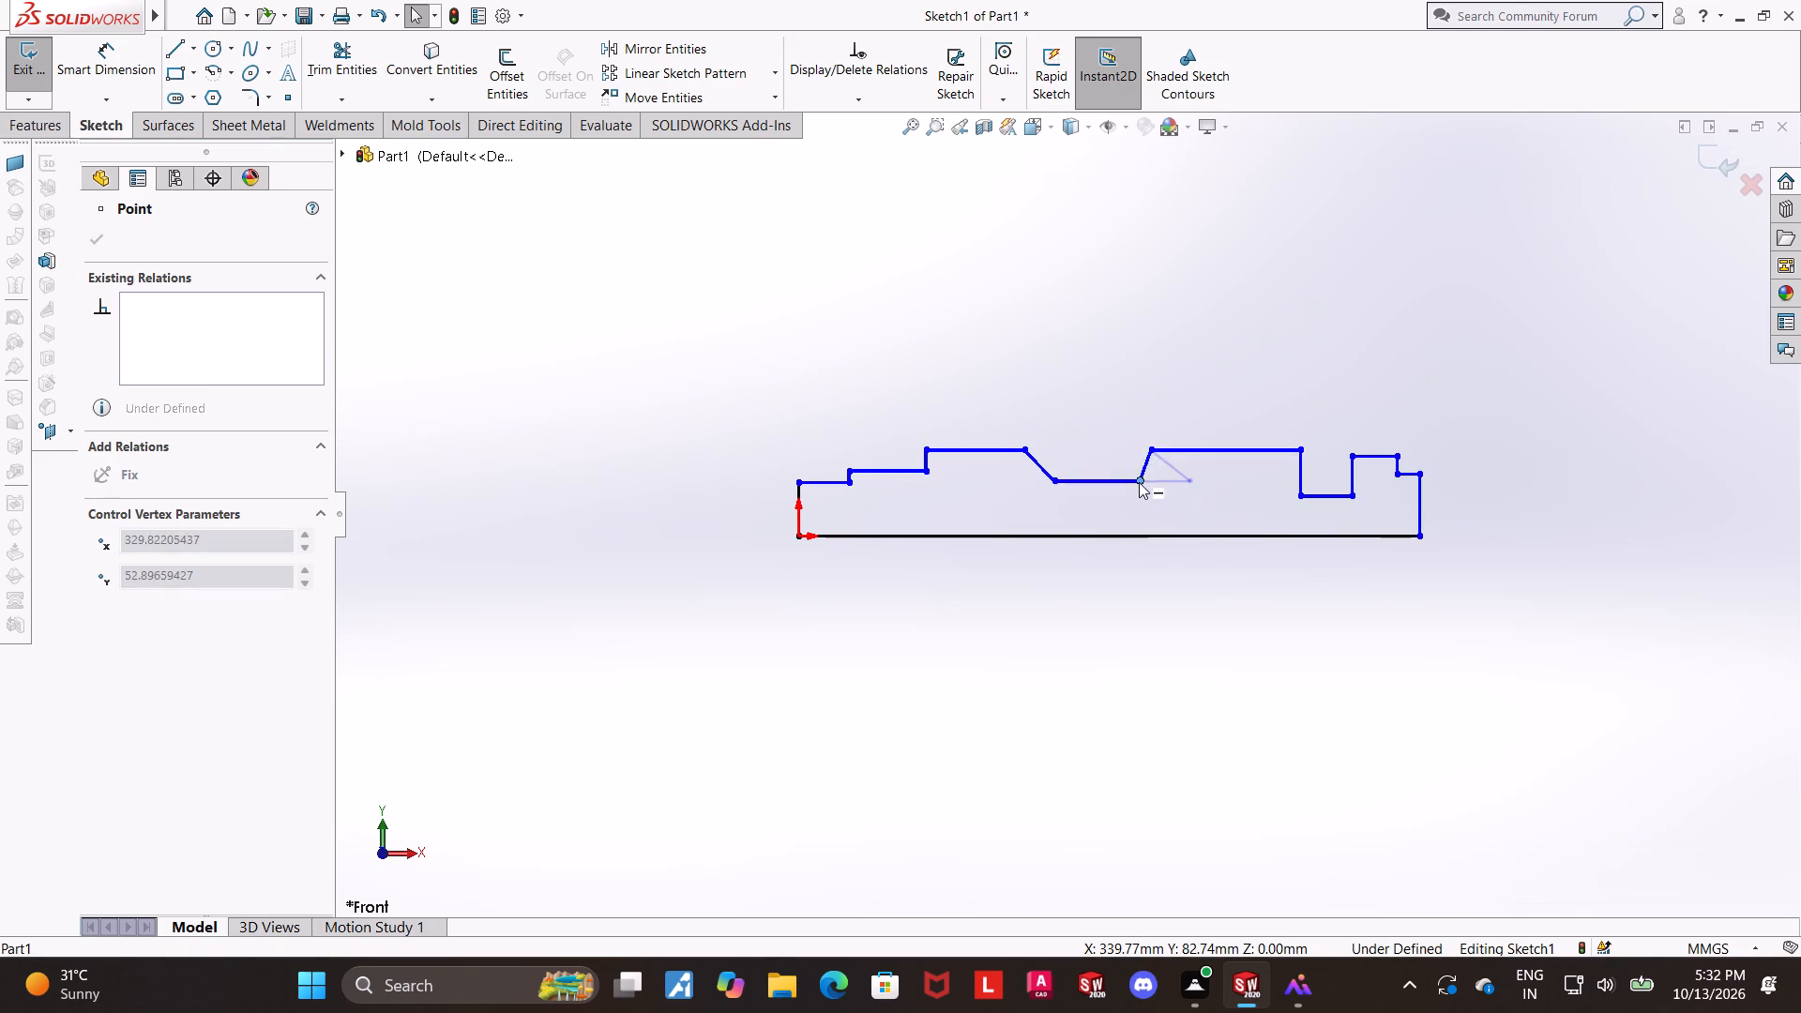
{"action": "left_click_drag", "start_coordinate": [1139, 482], "coordinate": [1133, 484]}
{"action": "left_click", "coordinate": [1211, 522]}
Dimension the profile's long horizontal baseline to 350 mm.
{"action": "scroll", "coordinate": [1246, 523], "scroll_direction": "up", "scroll_amount": 1}
{"action": "scroll", "coordinate": [1355, 441], "scroll_direction": "down", "scroll_amount": 1}
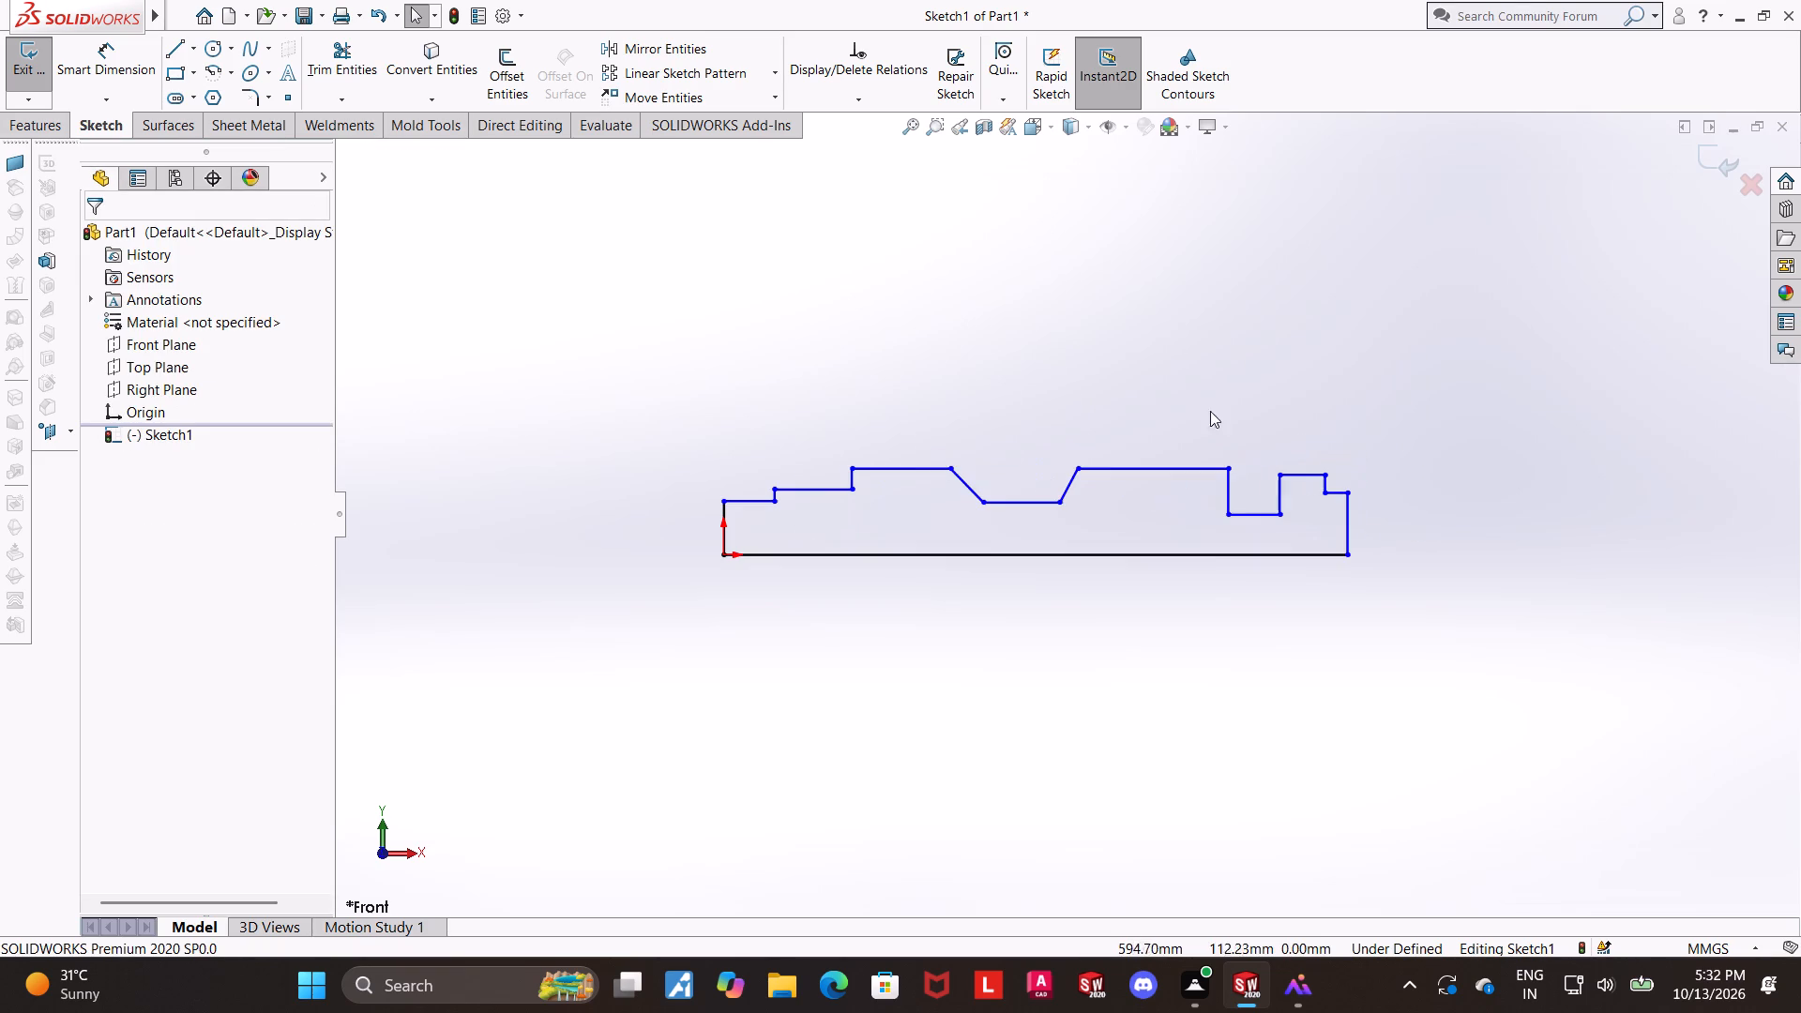
{"action": "left_click", "coordinate": [114, 83]}
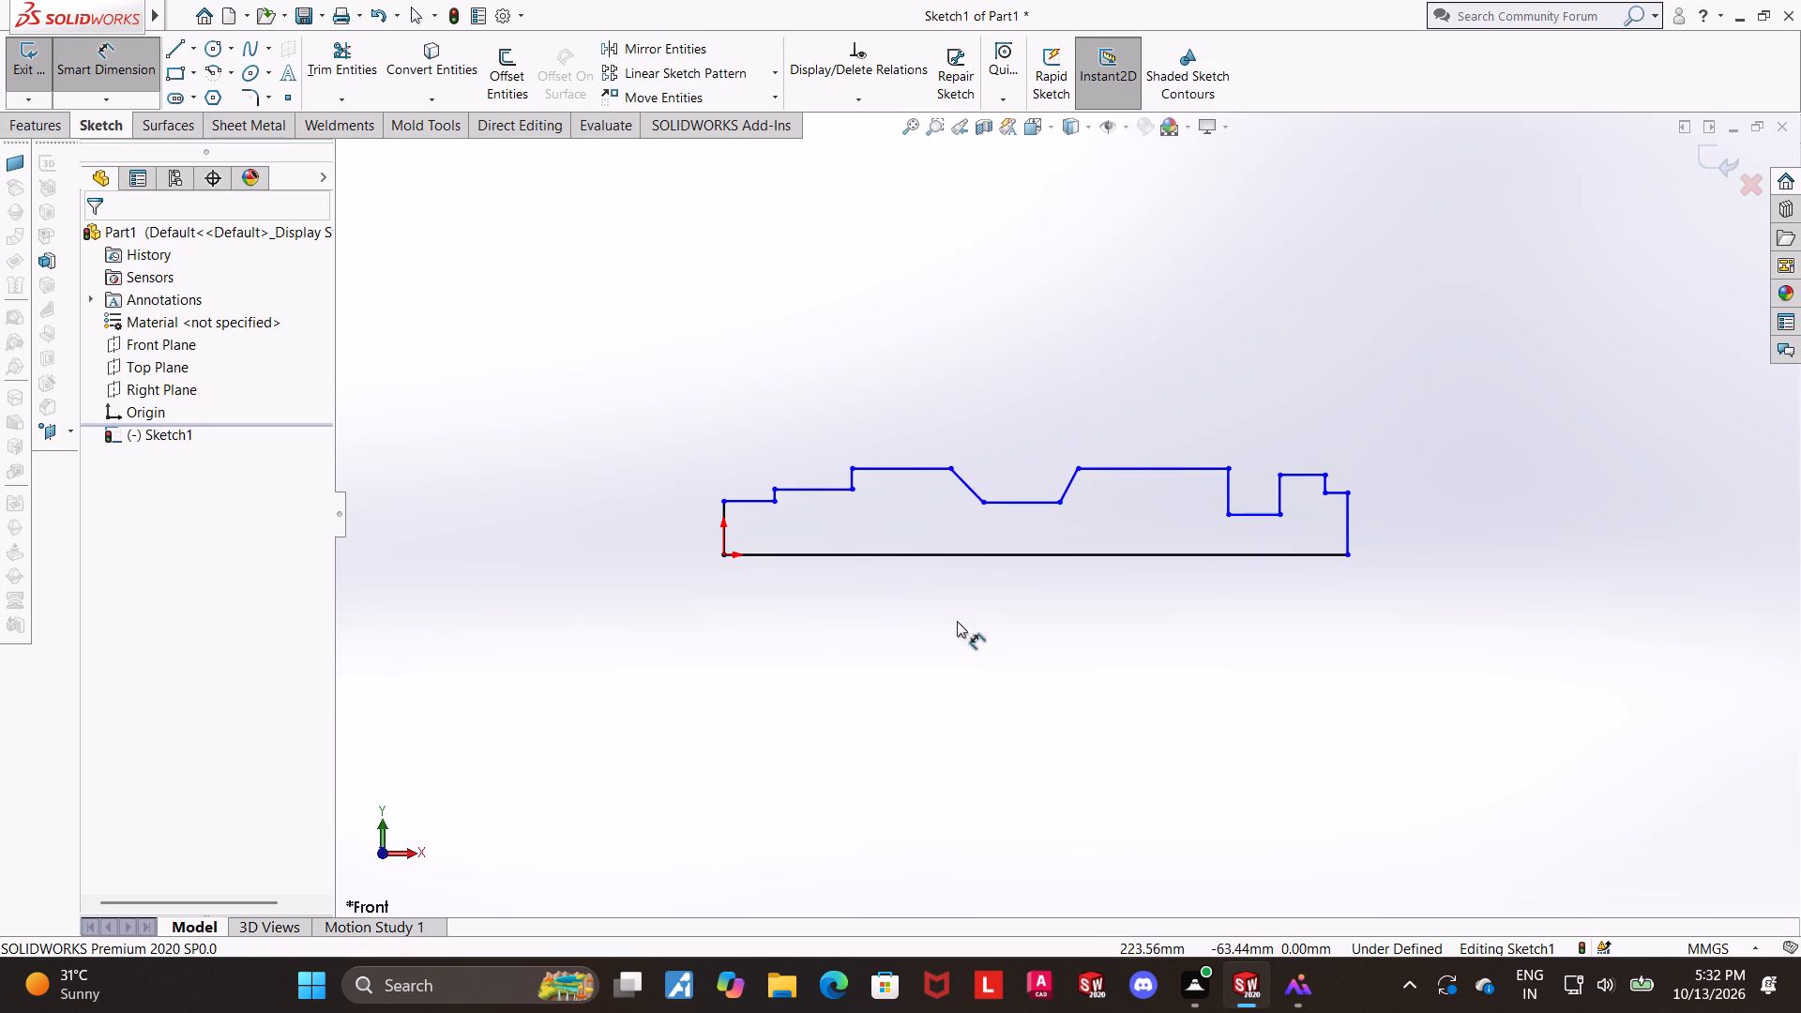
{"action": "left_click", "coordinate": [967, 554]}
{"action": "left_click", "coordinate": [966, 598]}
{"action": "type", "text": "350"}
{"action": "key", "text": "Return"}
{"action": "key", "text": "Escape"}
{"action": "key", "text": "Escape"}
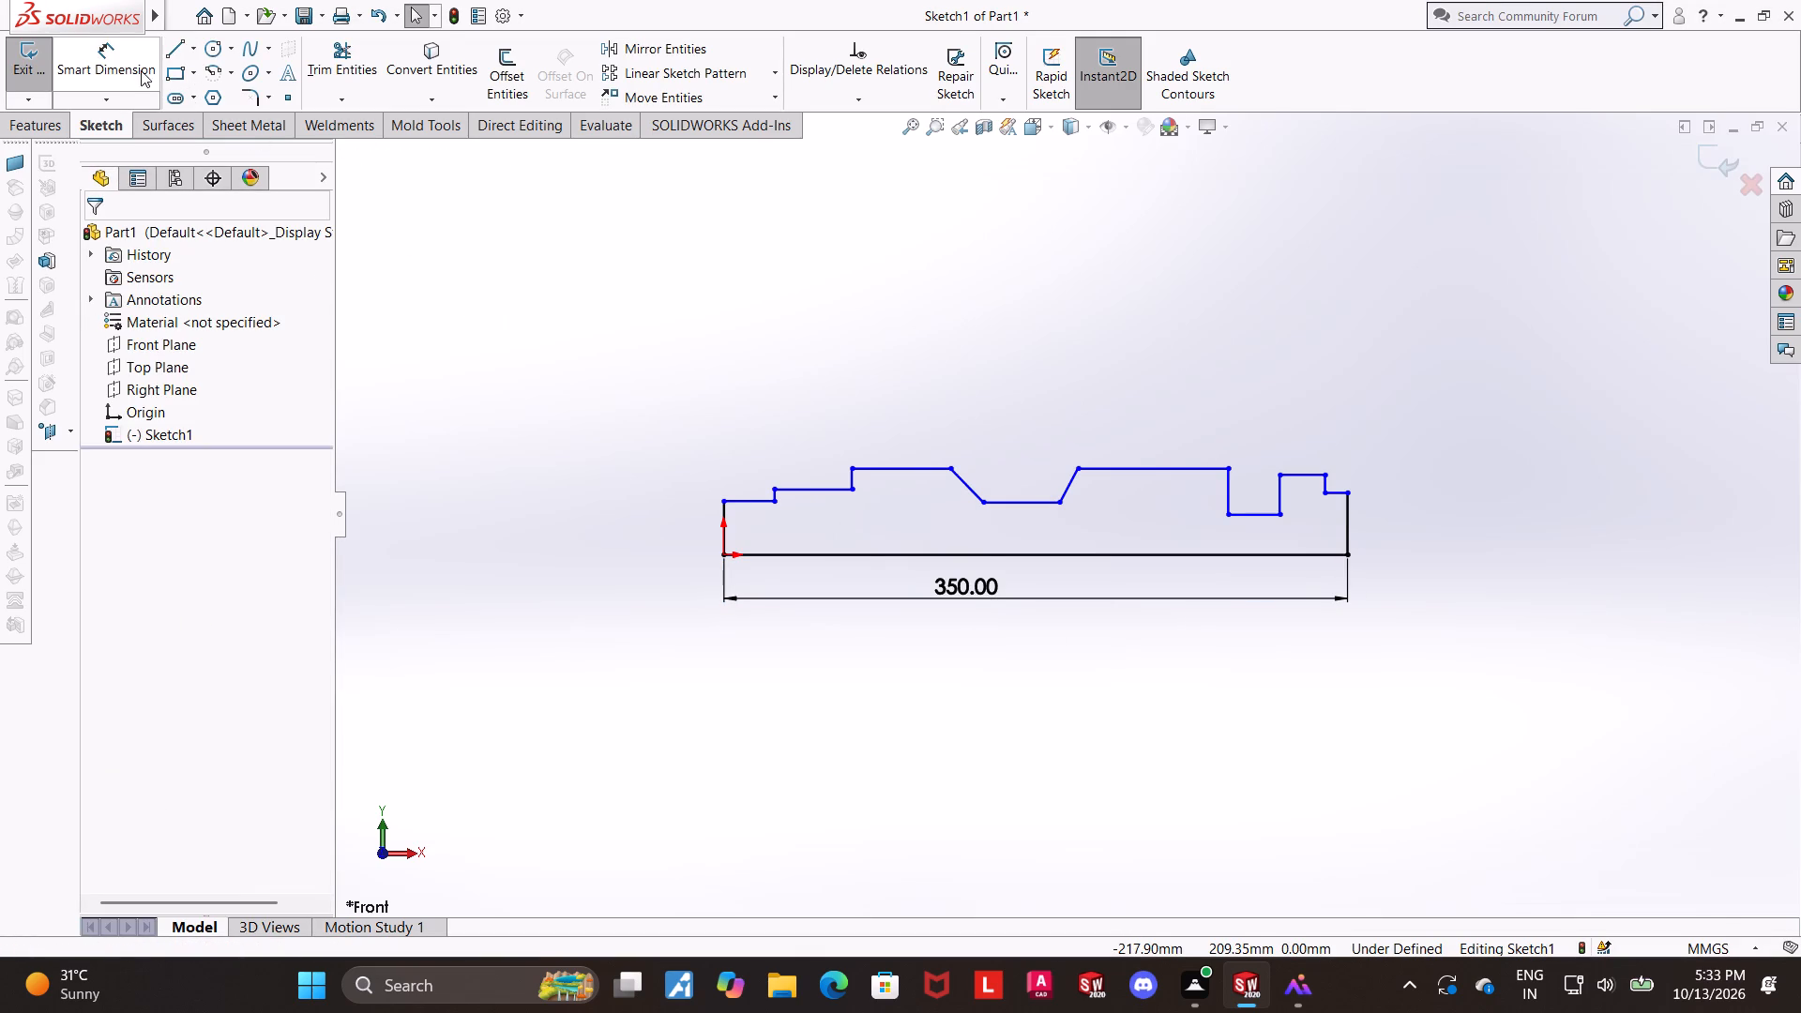
Dimension the vertical end edge farthest from the origin to 12 mm.
{"action": "left_click", "coordinate": [138, 65]}
{"action": "left_click", "coordinate": [1351, 506]}
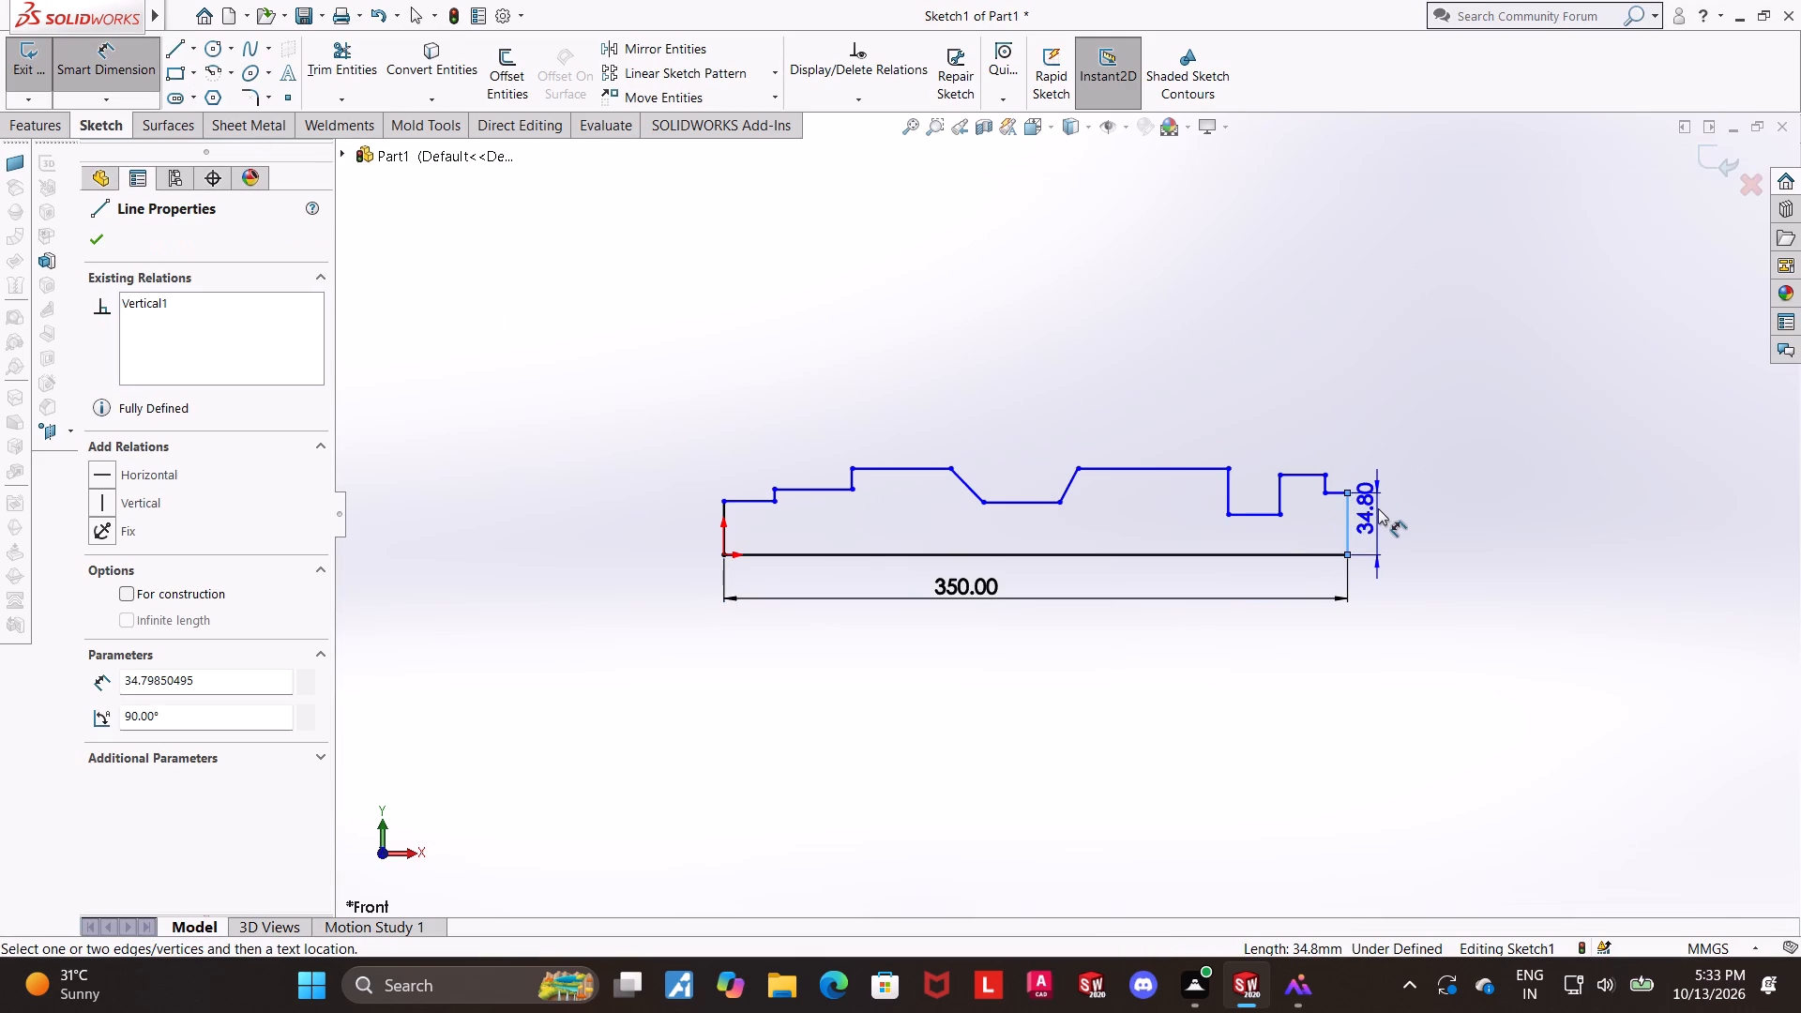
{"action": "left_click", "coordinate": [1381, 508]}
{"action": "type", "text": "12"}
{"action": "key", "text": "Return"}
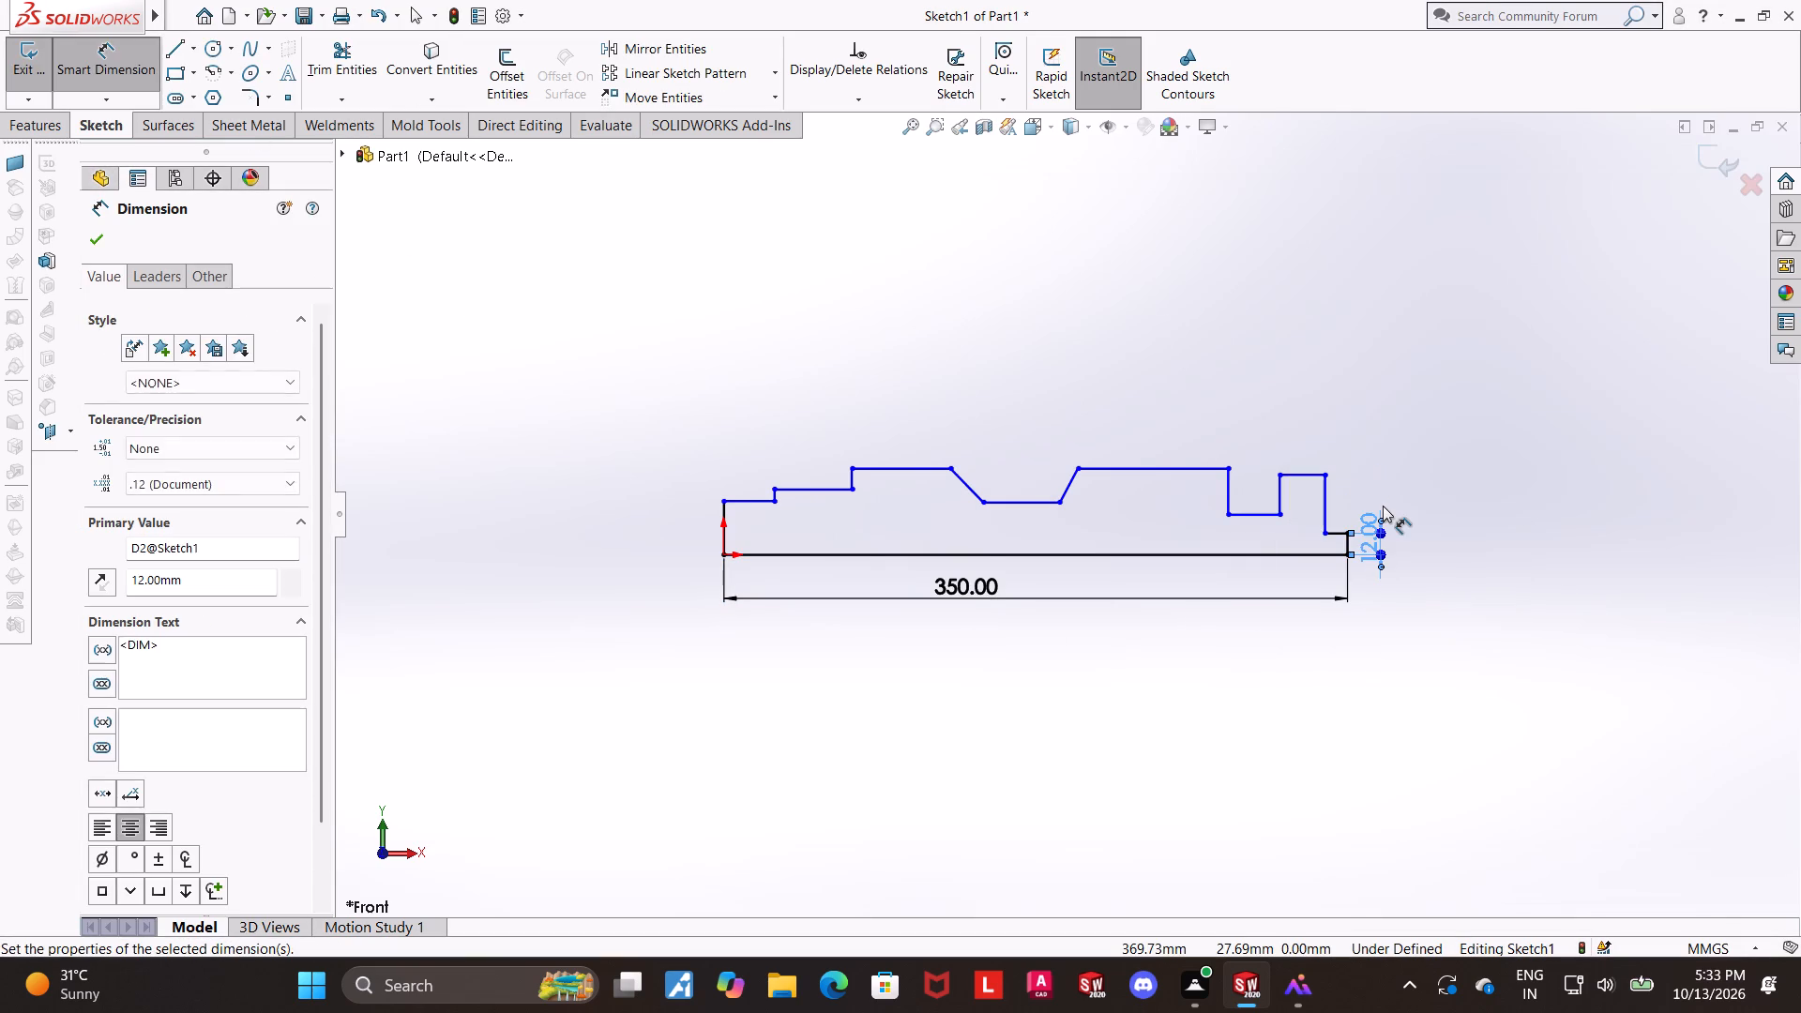
{"action": "key", "text": "Escape"}
Dimension the ledge between the rectangular groove and the end step to 12.5 mm above the baseline.
{"action": "scroll", "coordinate": [1455, 574], "scroll_direction": "down", "scroll_amount": 1}
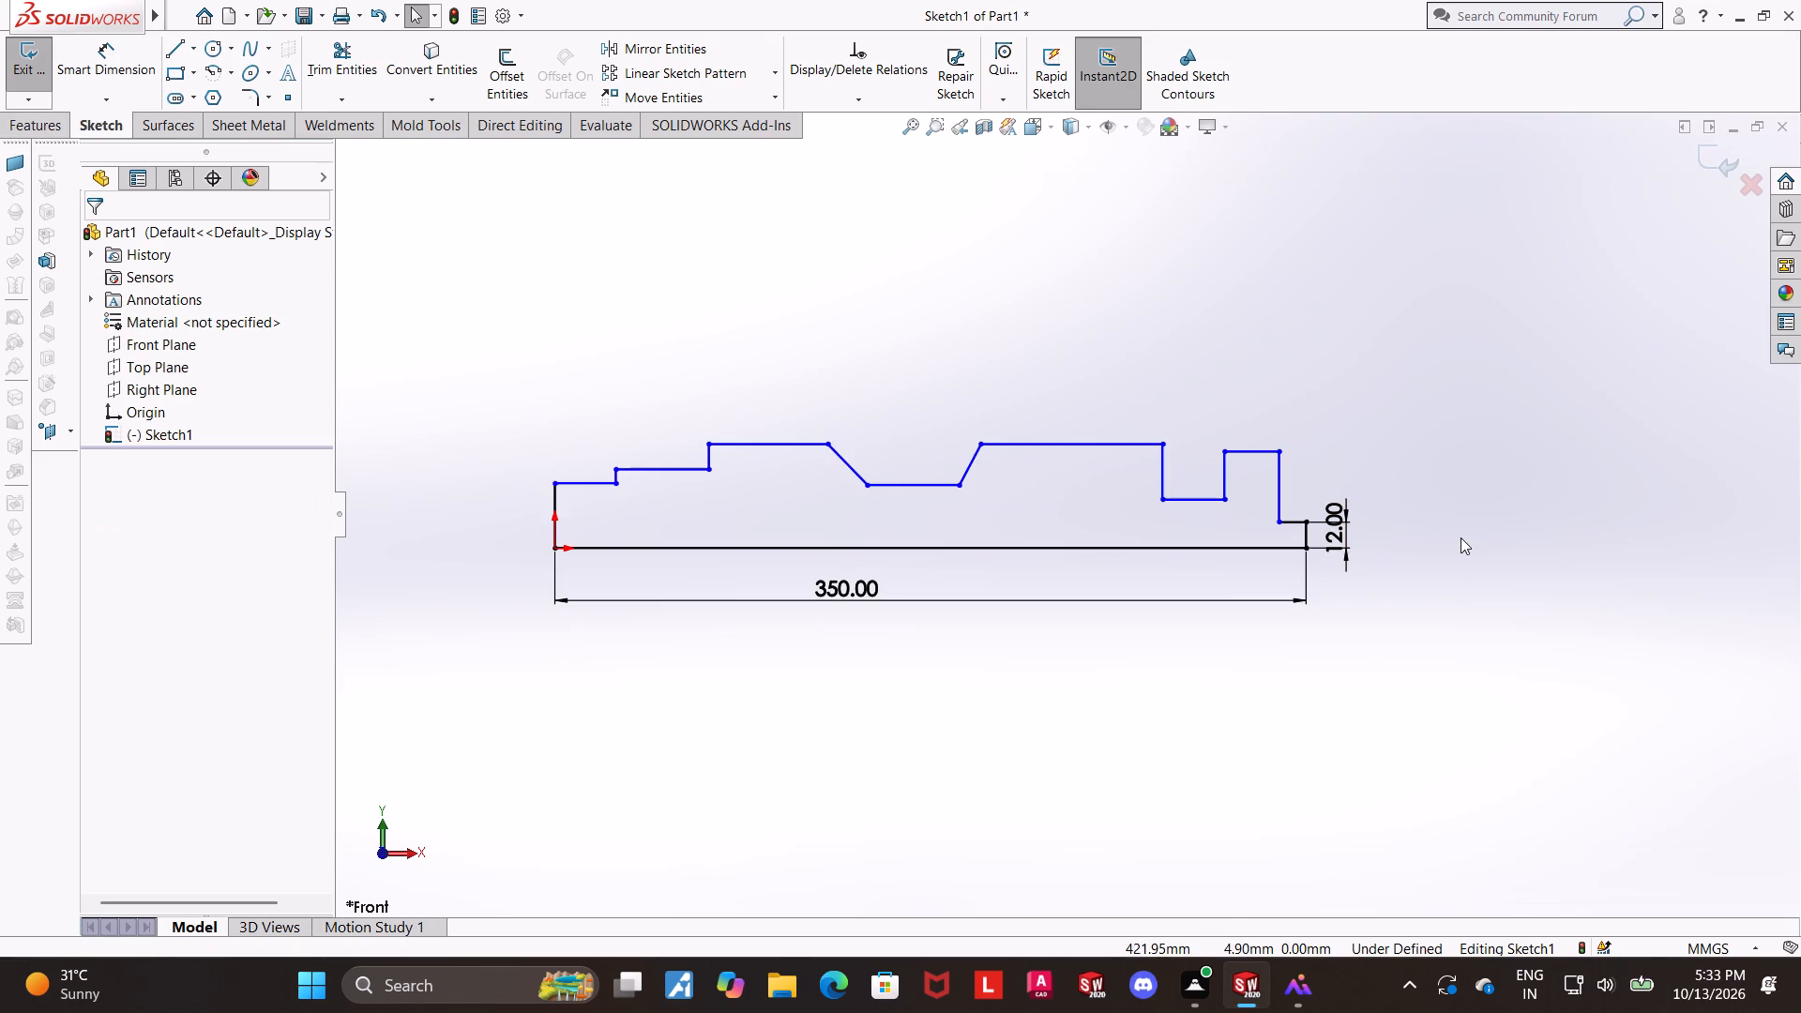
{"action": "left_click", "coordinate": [121, 60]}
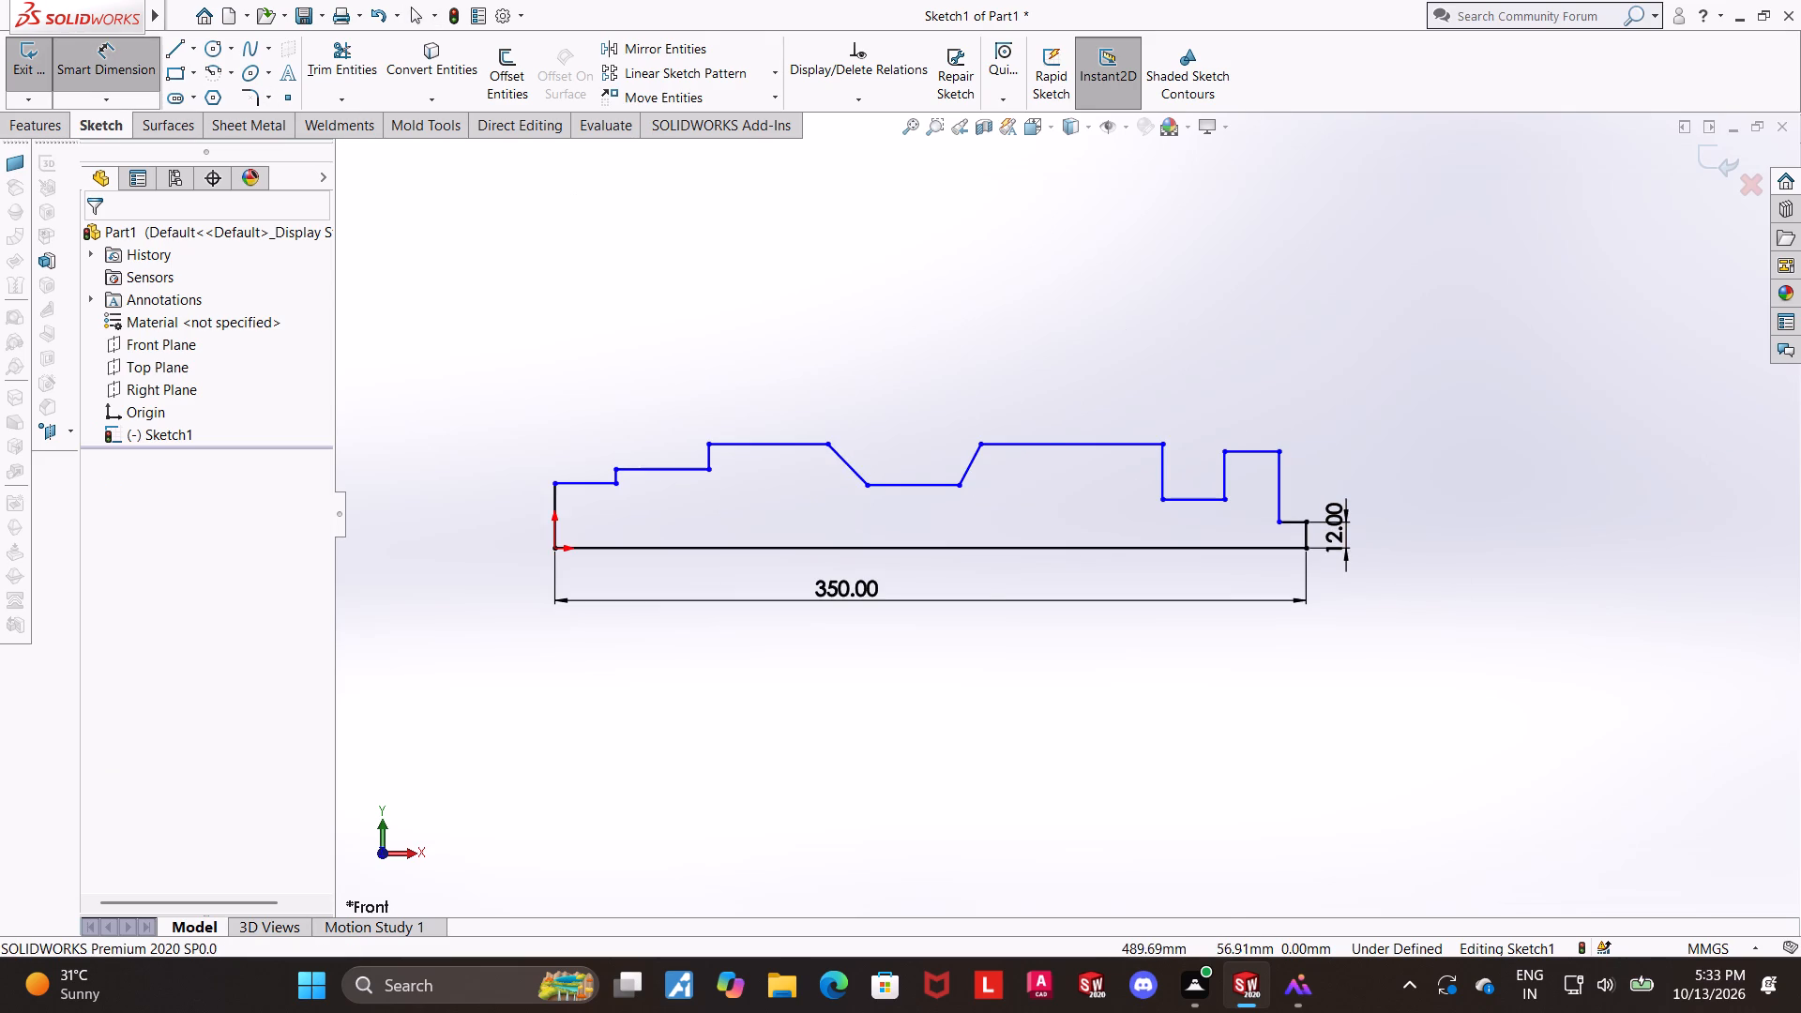
{"action": "double_click", "coordinate": [1264, 461]}
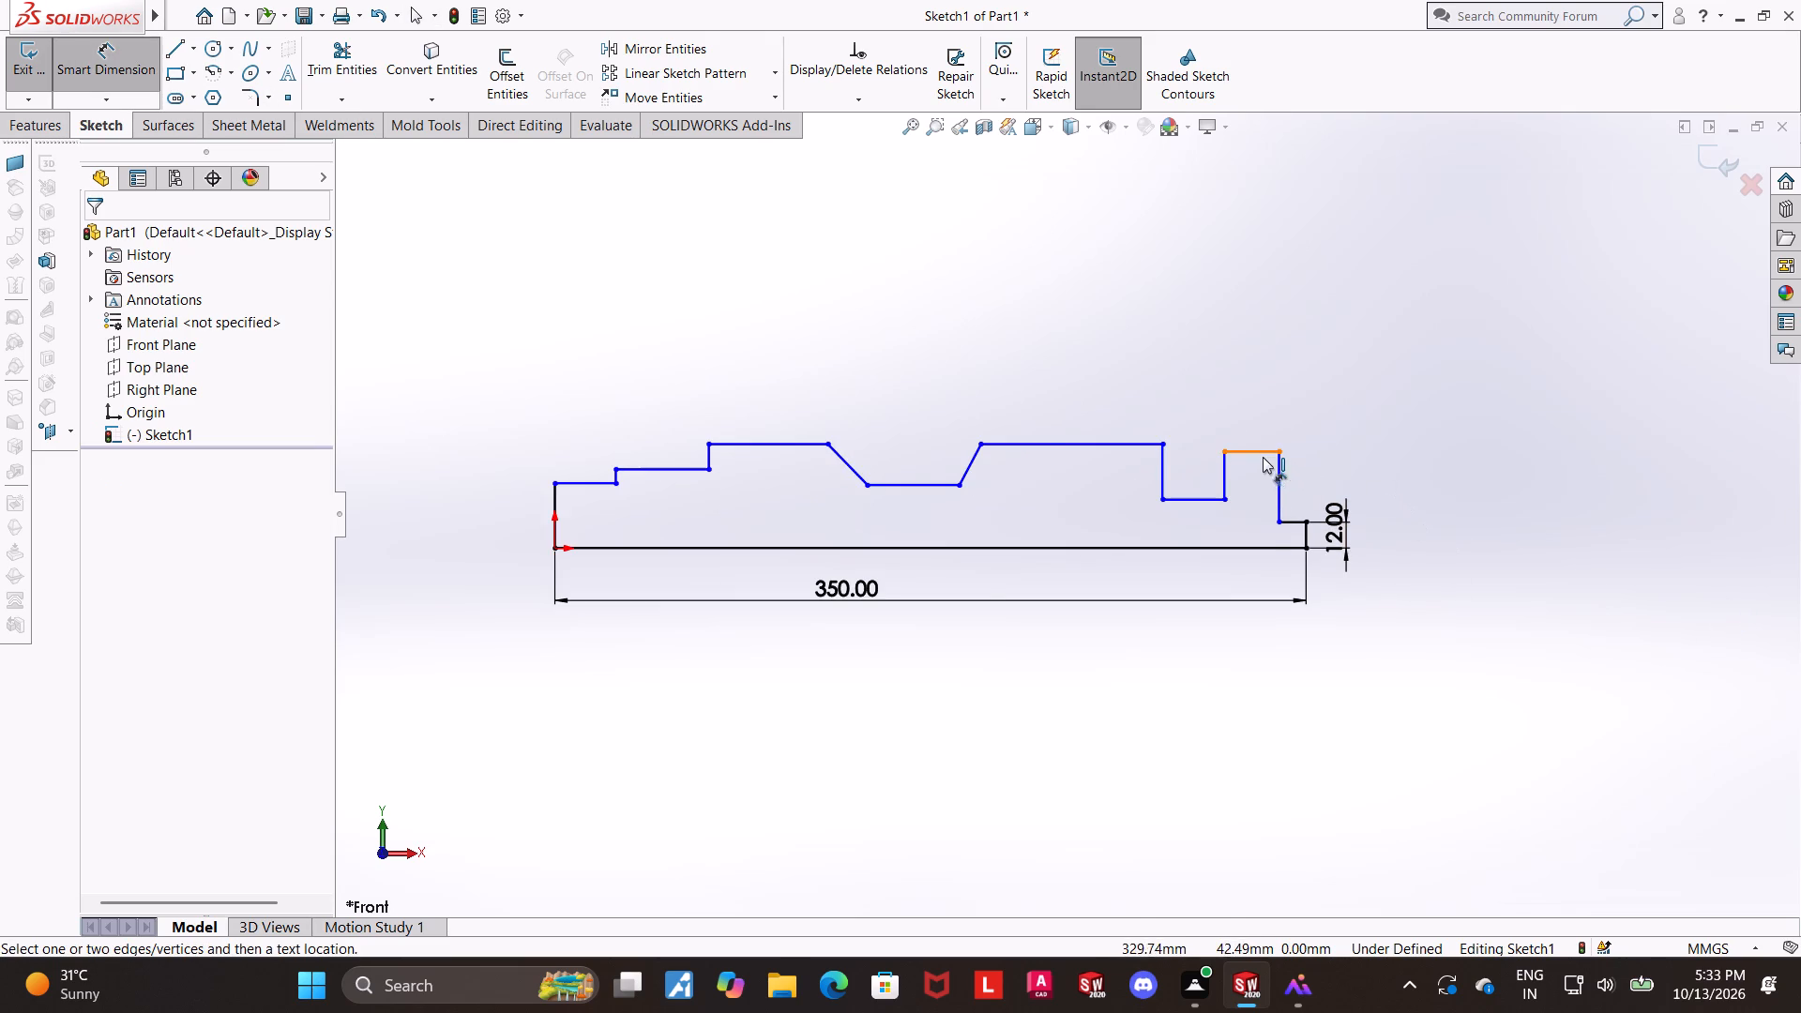
{"action": "left_click", "coordinate": [1259, 545]}
{"action": "left_click", "coordinate": [1469, 517]}
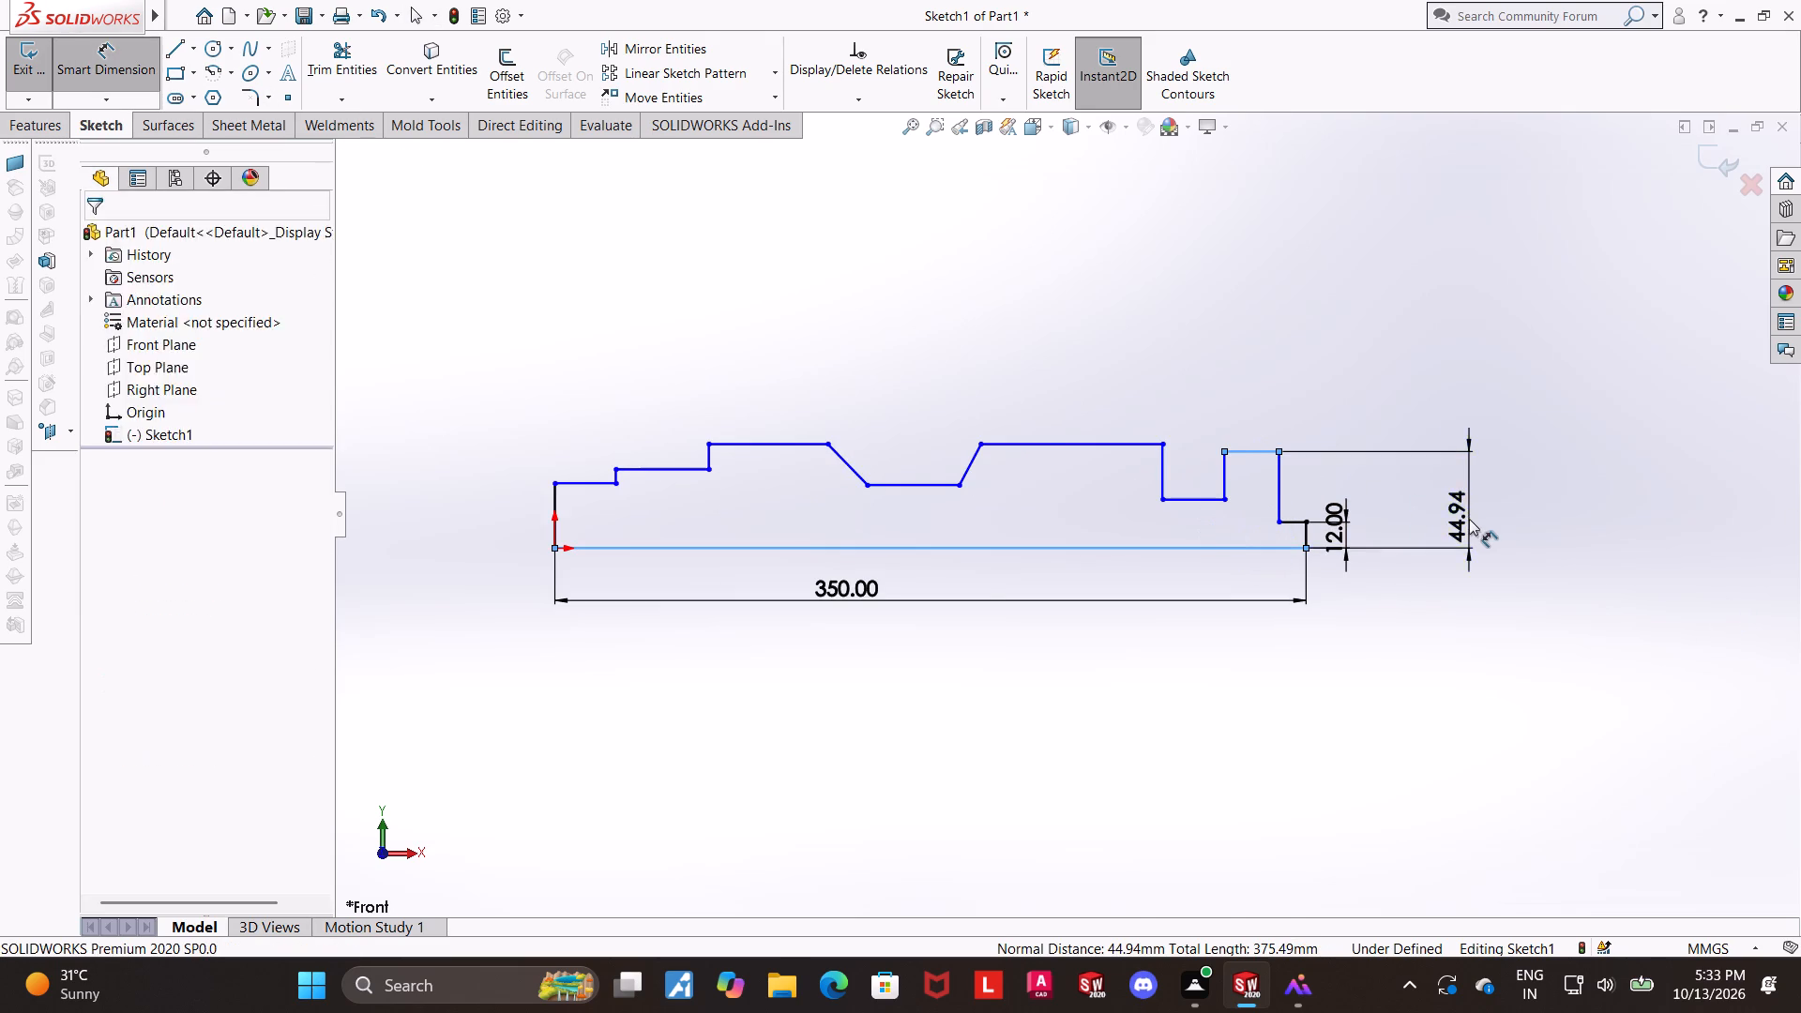
{"action": "type", "text": "12.5"}
{"action": "key", "text": "Return"}
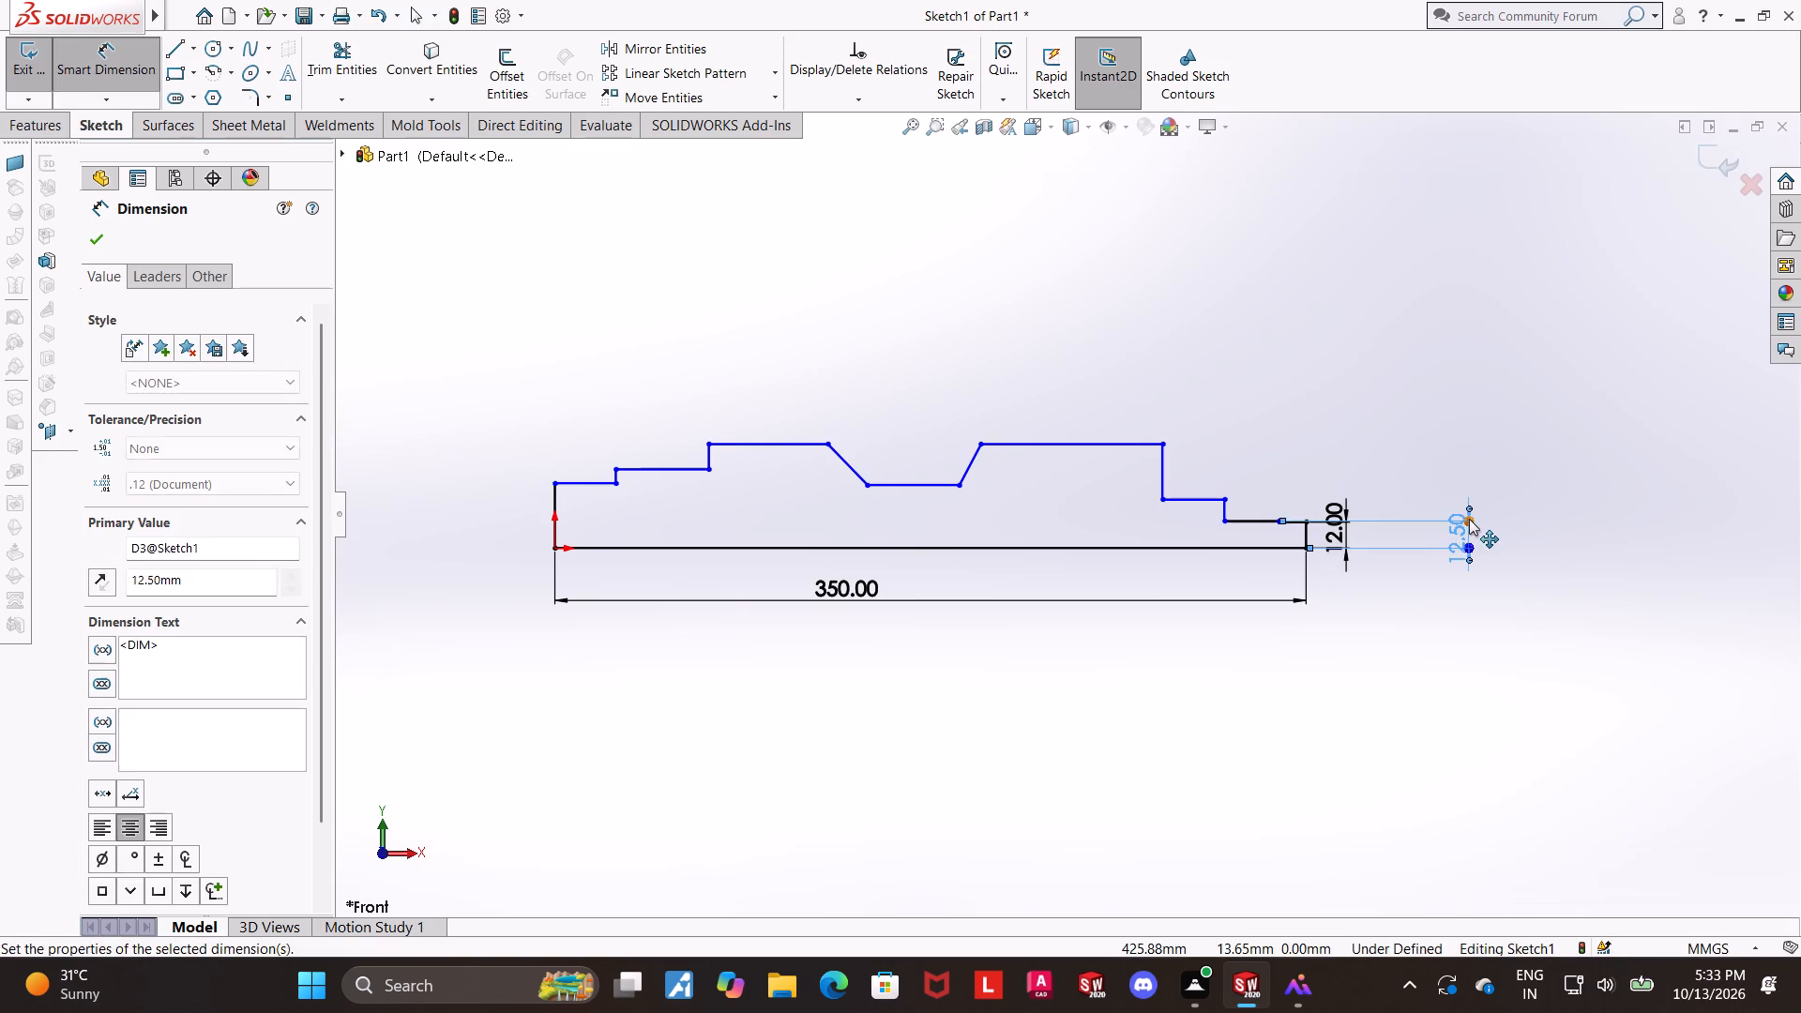
{"action": "key", "text": "Escape"}
Dimension the rectangular groove's bottom edge to 17/2 (8.5 mm) above the baseline.
{"action": "scroll", "coordinate": [1419, 565], "scroll_direction": "down", "scroll_amount": 1}
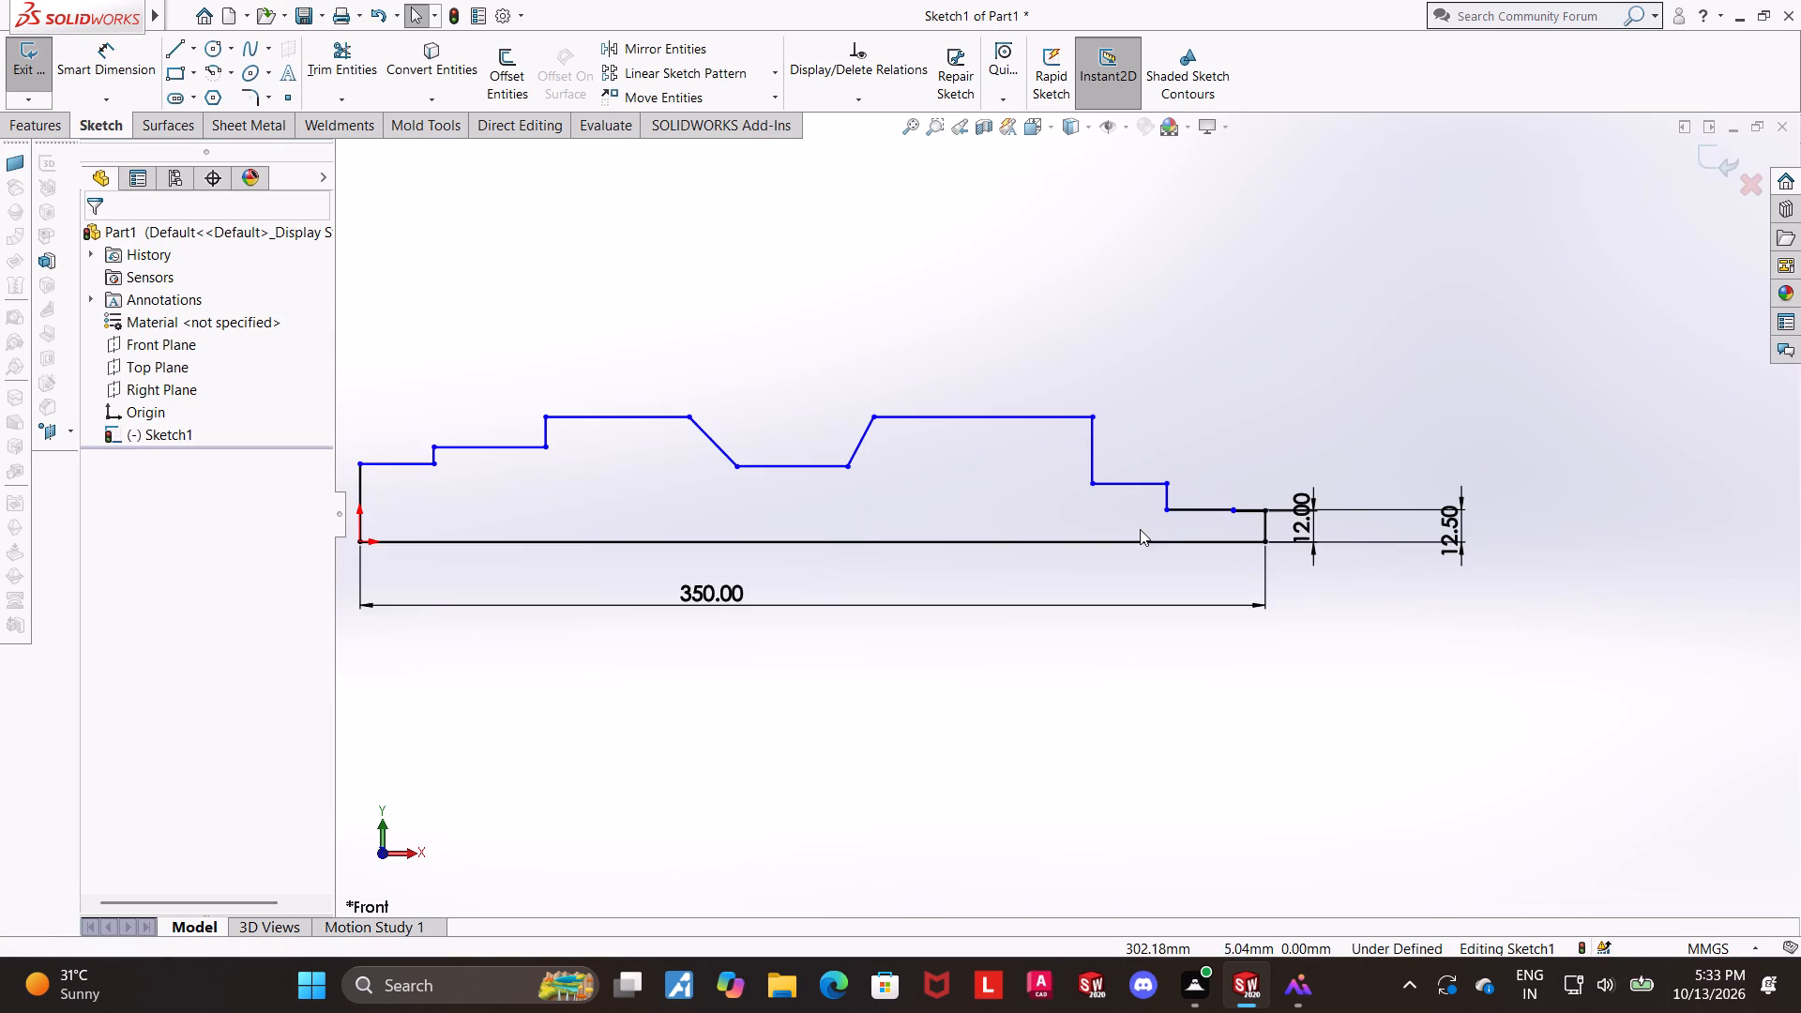
{"action": "scroll", "coordinate": [1140, 529], "scroll_direction": "down", "scroll_amount": 1}
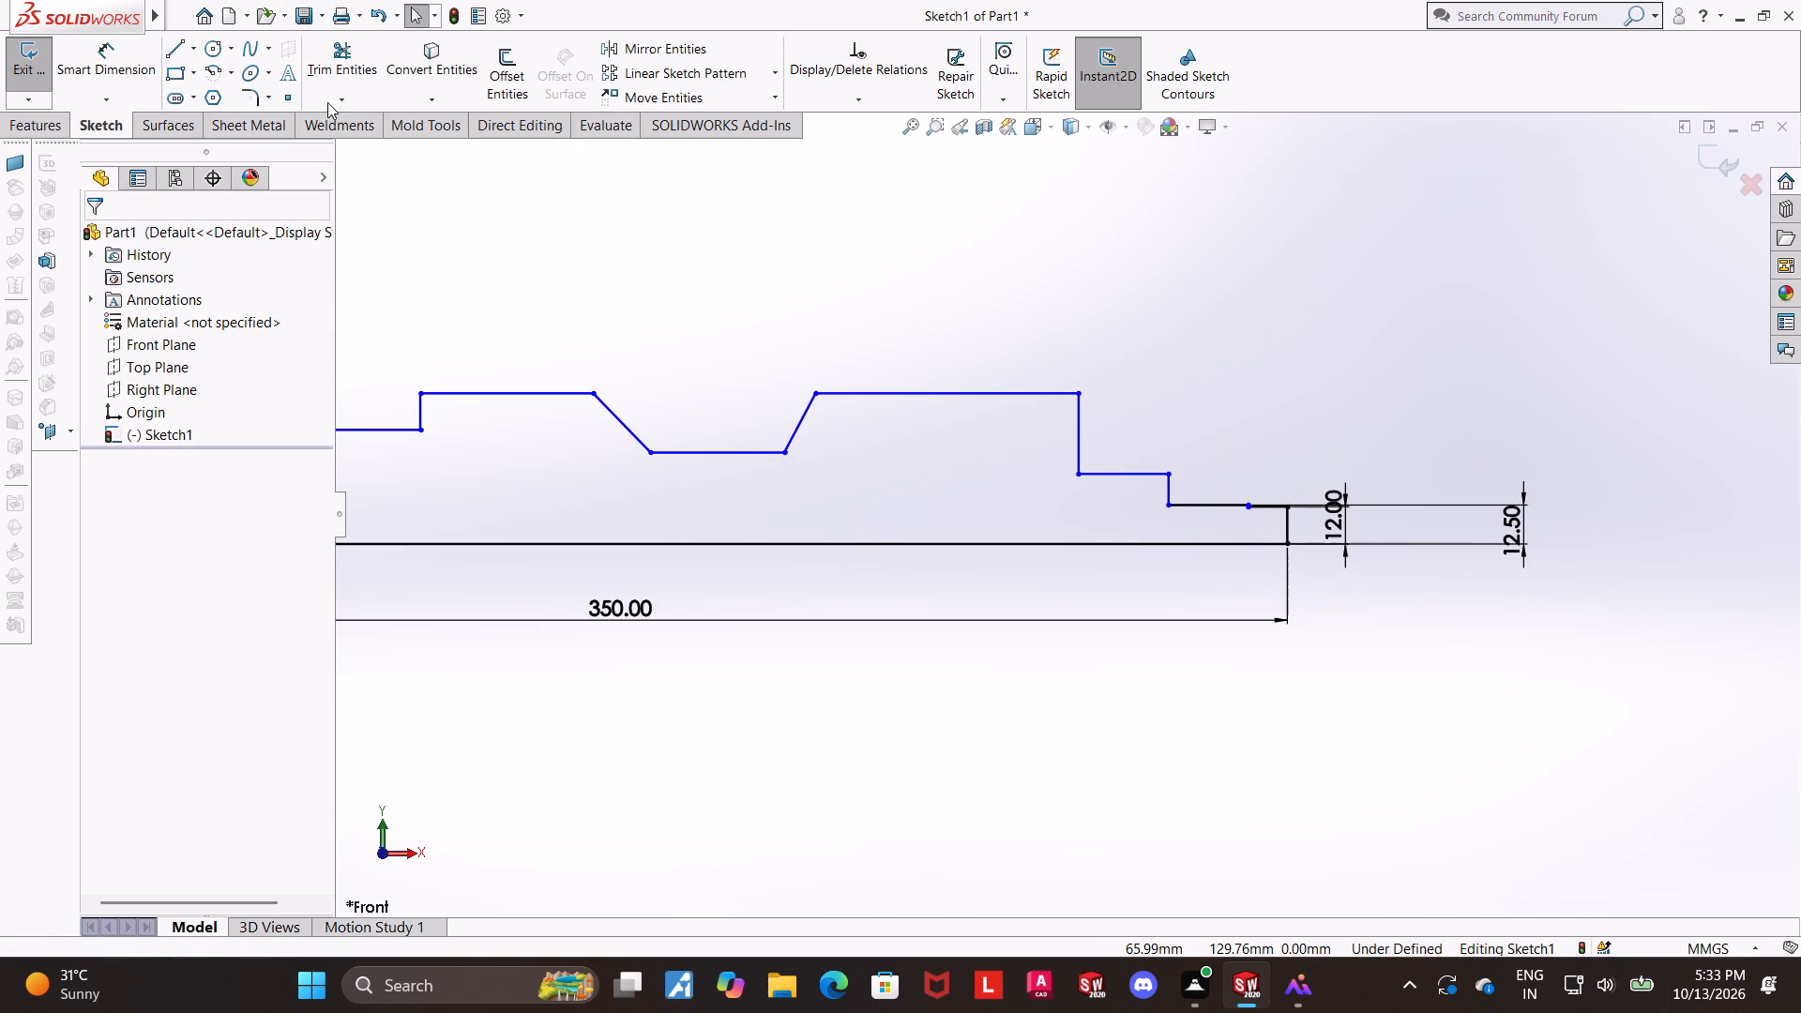
{"action": "left_click", "coordinate": [129, 50]}
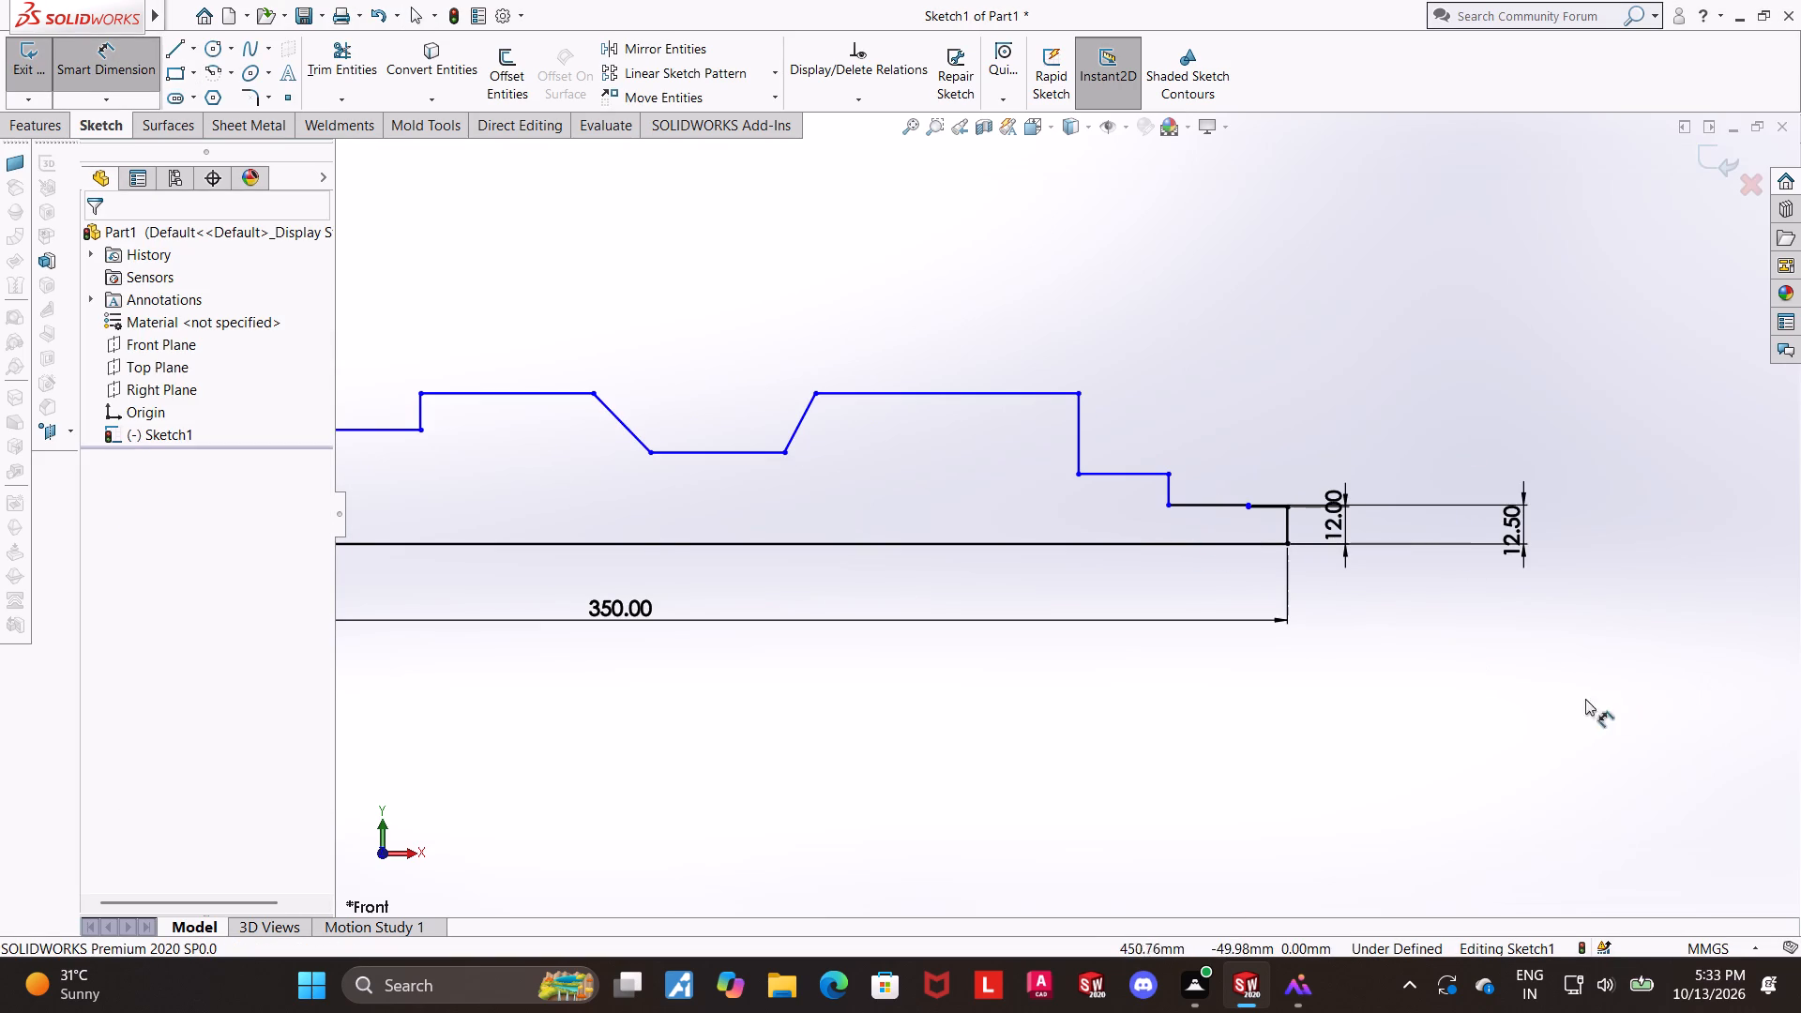
{"action": "scroll", "coordinate": [1506, 687], "scroll_direction": "up", "scroll_amount": 1}
{"action": "scroll", "coordinate": [1061, 478], "scroll_direction": "down", "scroll_amount": 2}
{"action": "left_click", "coordinate": [1139, 480]}
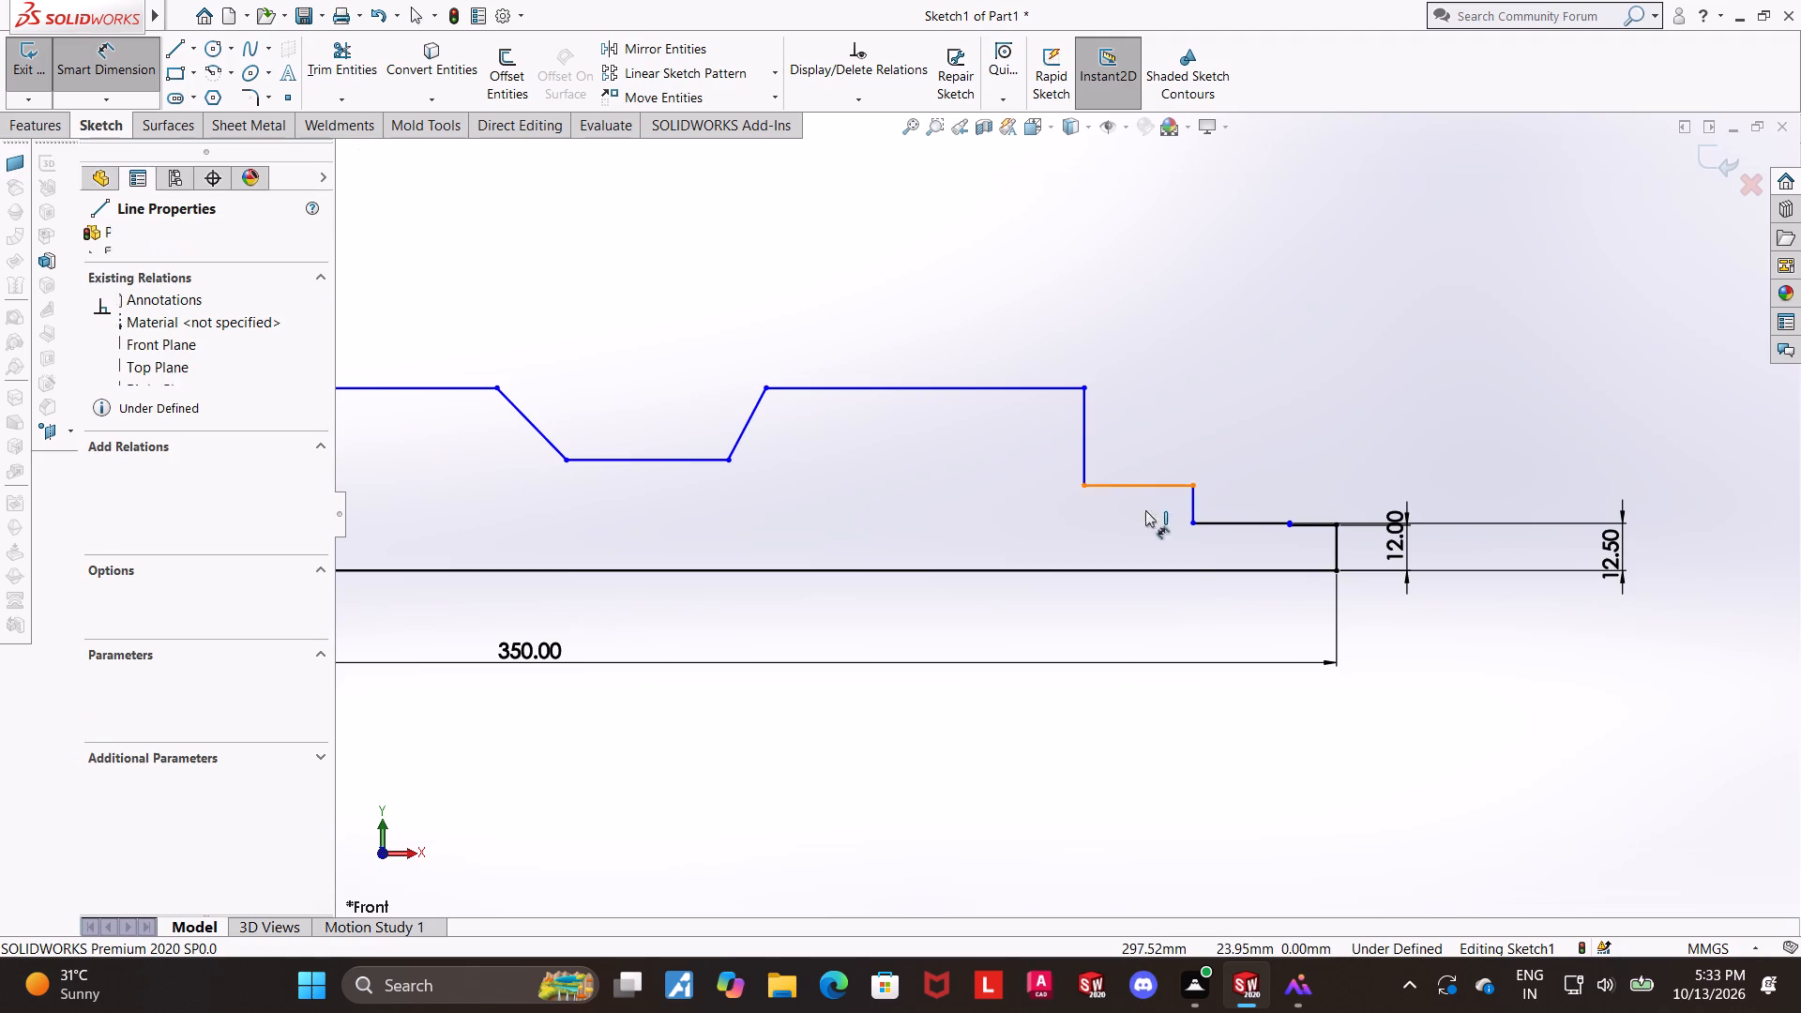
{"action": "left_click", "coordinate": [1173, 575]}
{"action": "left_click", "coordinate": [1014, 495]}
{"action": "type", "text": "17/2"}
{"action": "key", "text": "Return"}
{"action": "key", "text": "Escape"}
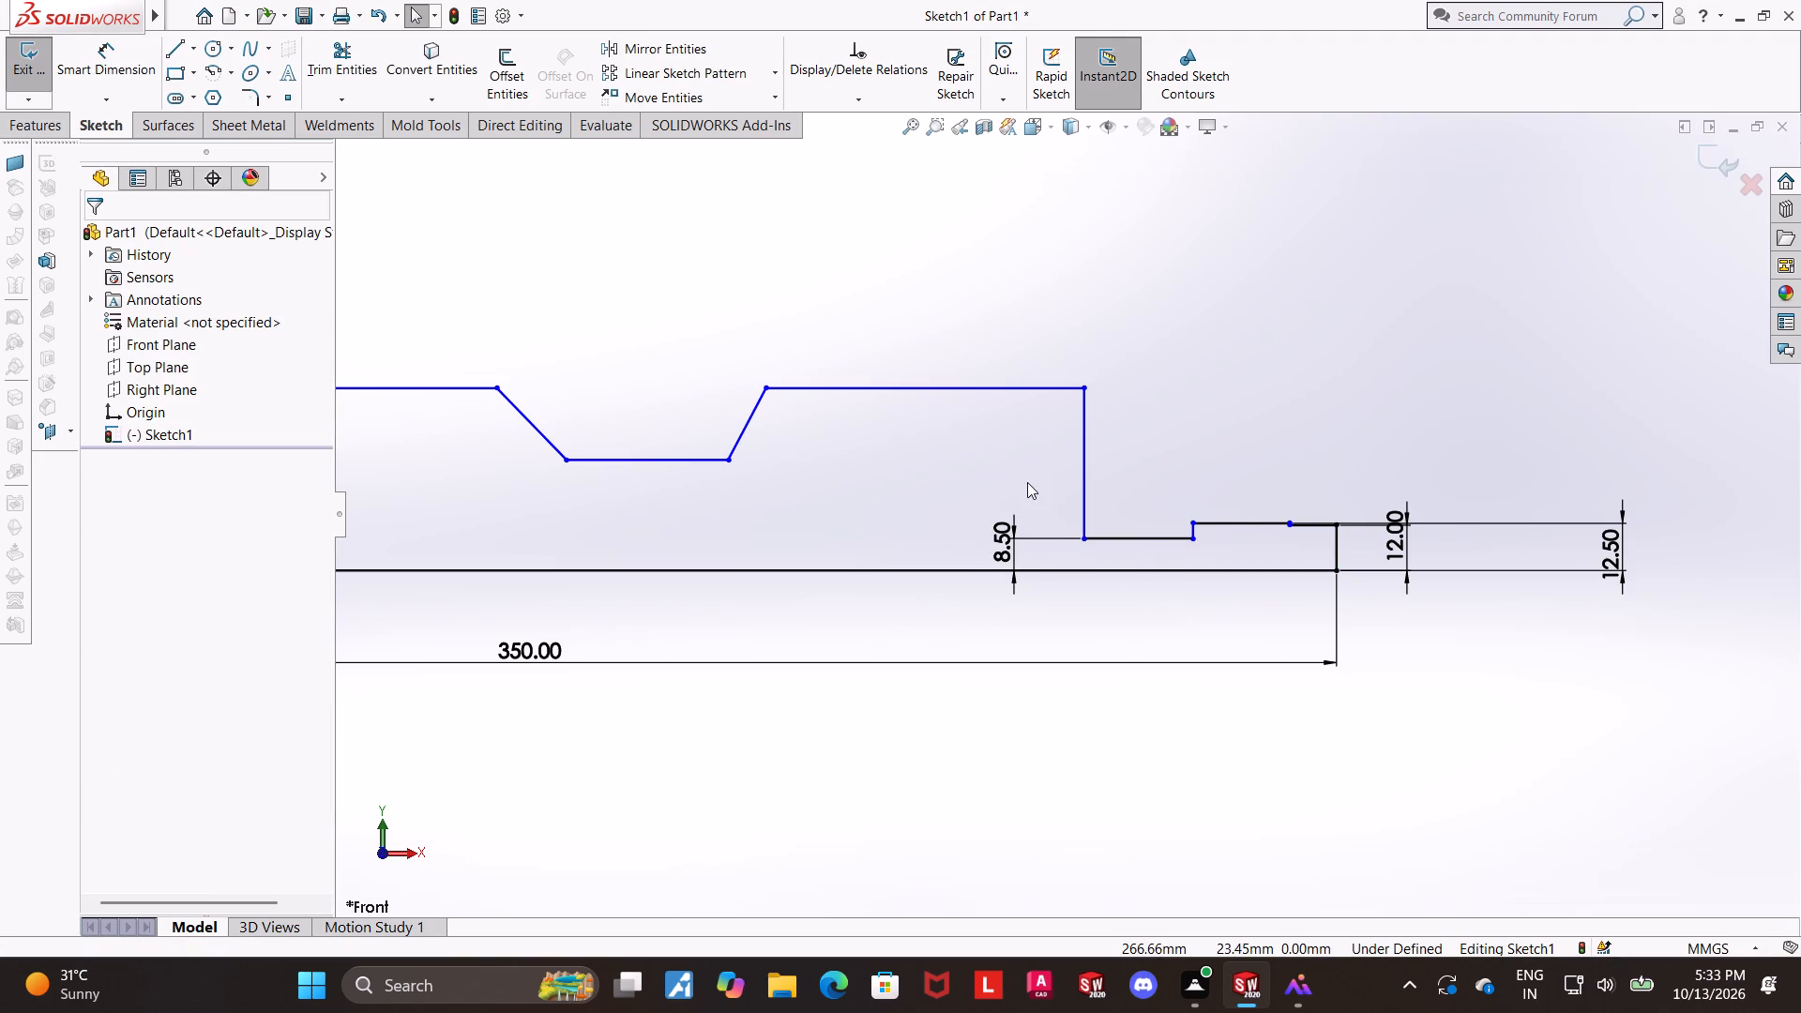
Dimension the height of the first step, the vertical edge at the origin, to 9 mm.
{"action": "scroll", "coordinate": [1028, 475], "scroll_direction": "up", "scroll_amount": 1}
{"action": "scroll", "coordinate": [956, 432], "scroll_direction": "up", "scroll_amount": 1}
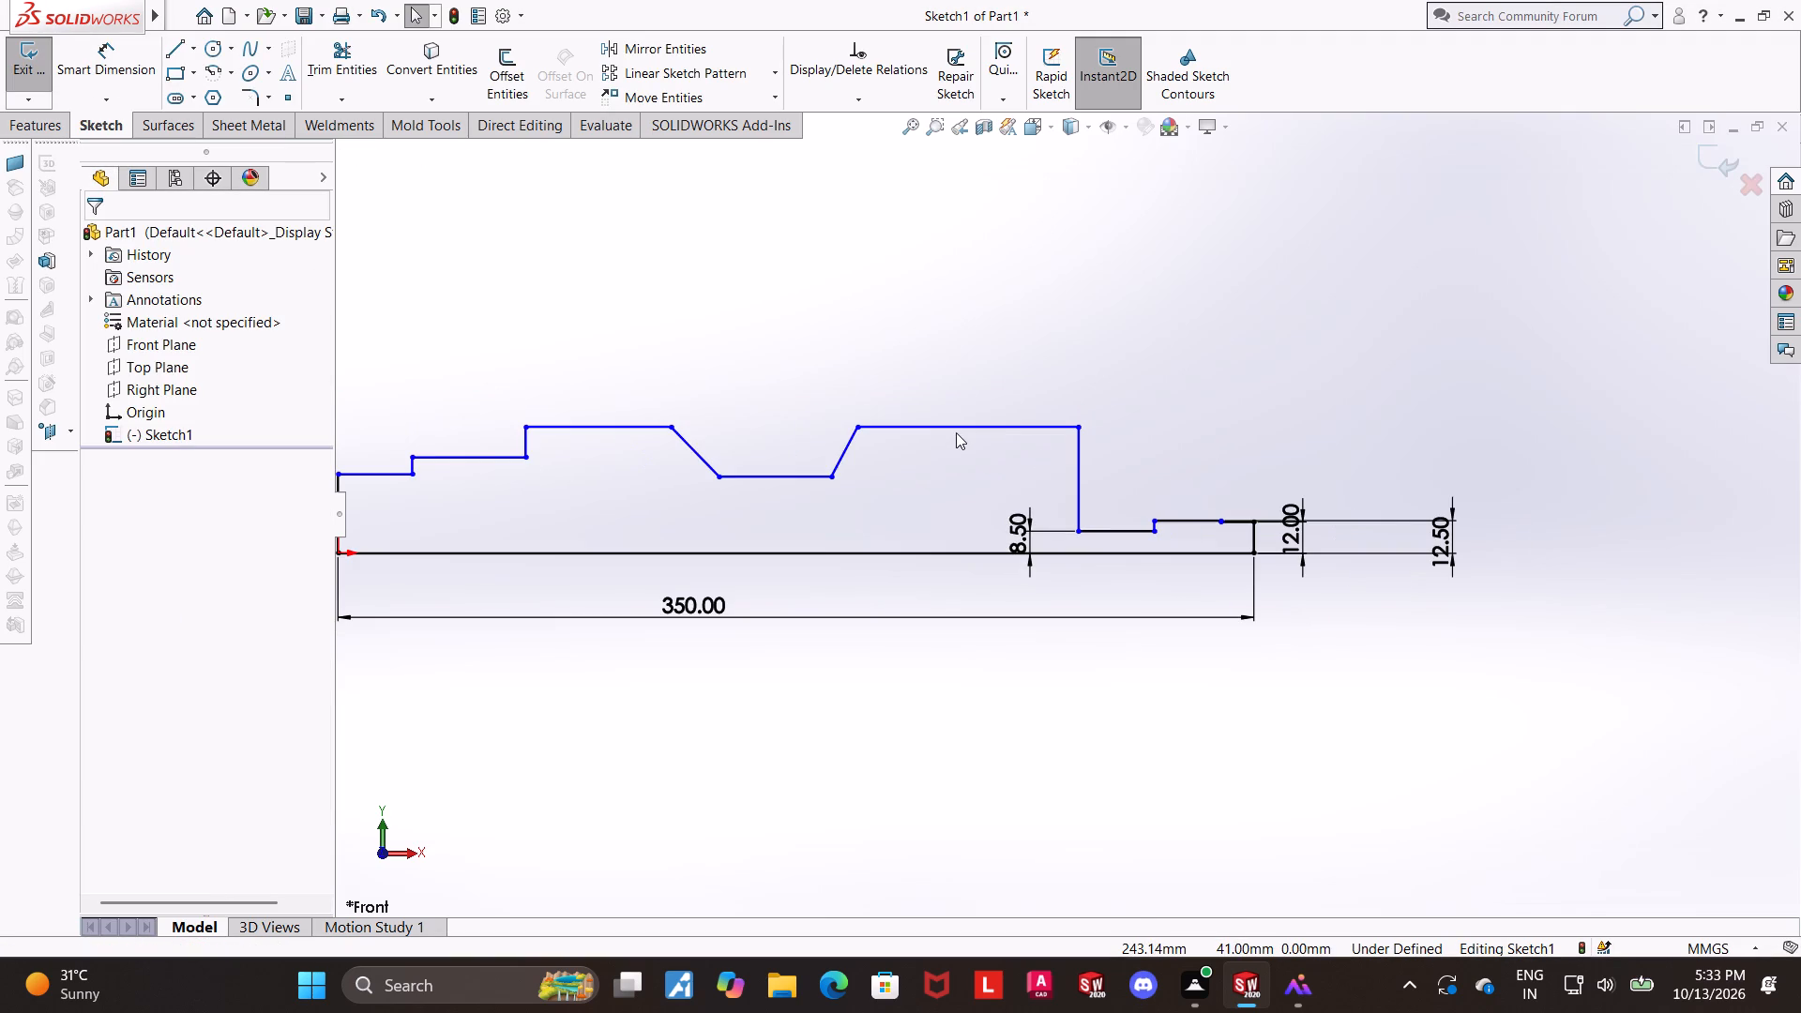
{"action": "scroll", "coordinate": [809, 418], "scroll_direction": "down", "scroll_amount": 1}
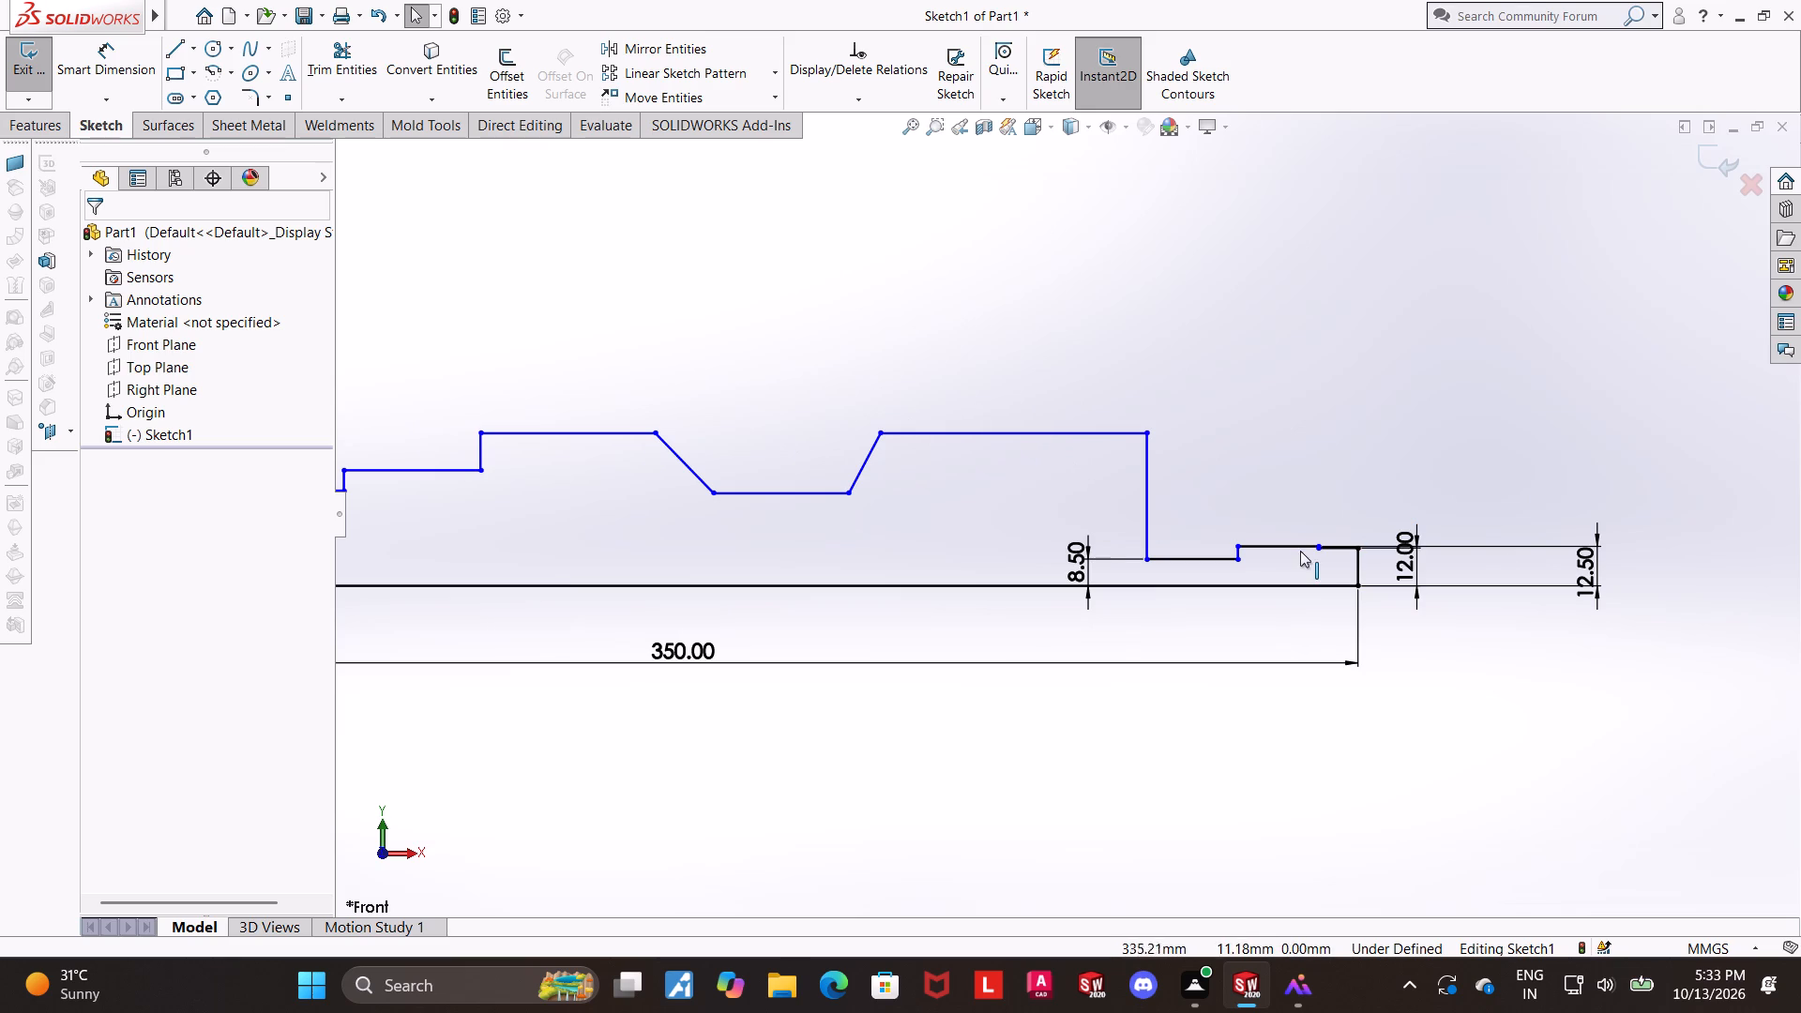
{"action": "scroll", "coordinate": [1212, 517], "scroll_direction": "down", "scroll_amount": 1}
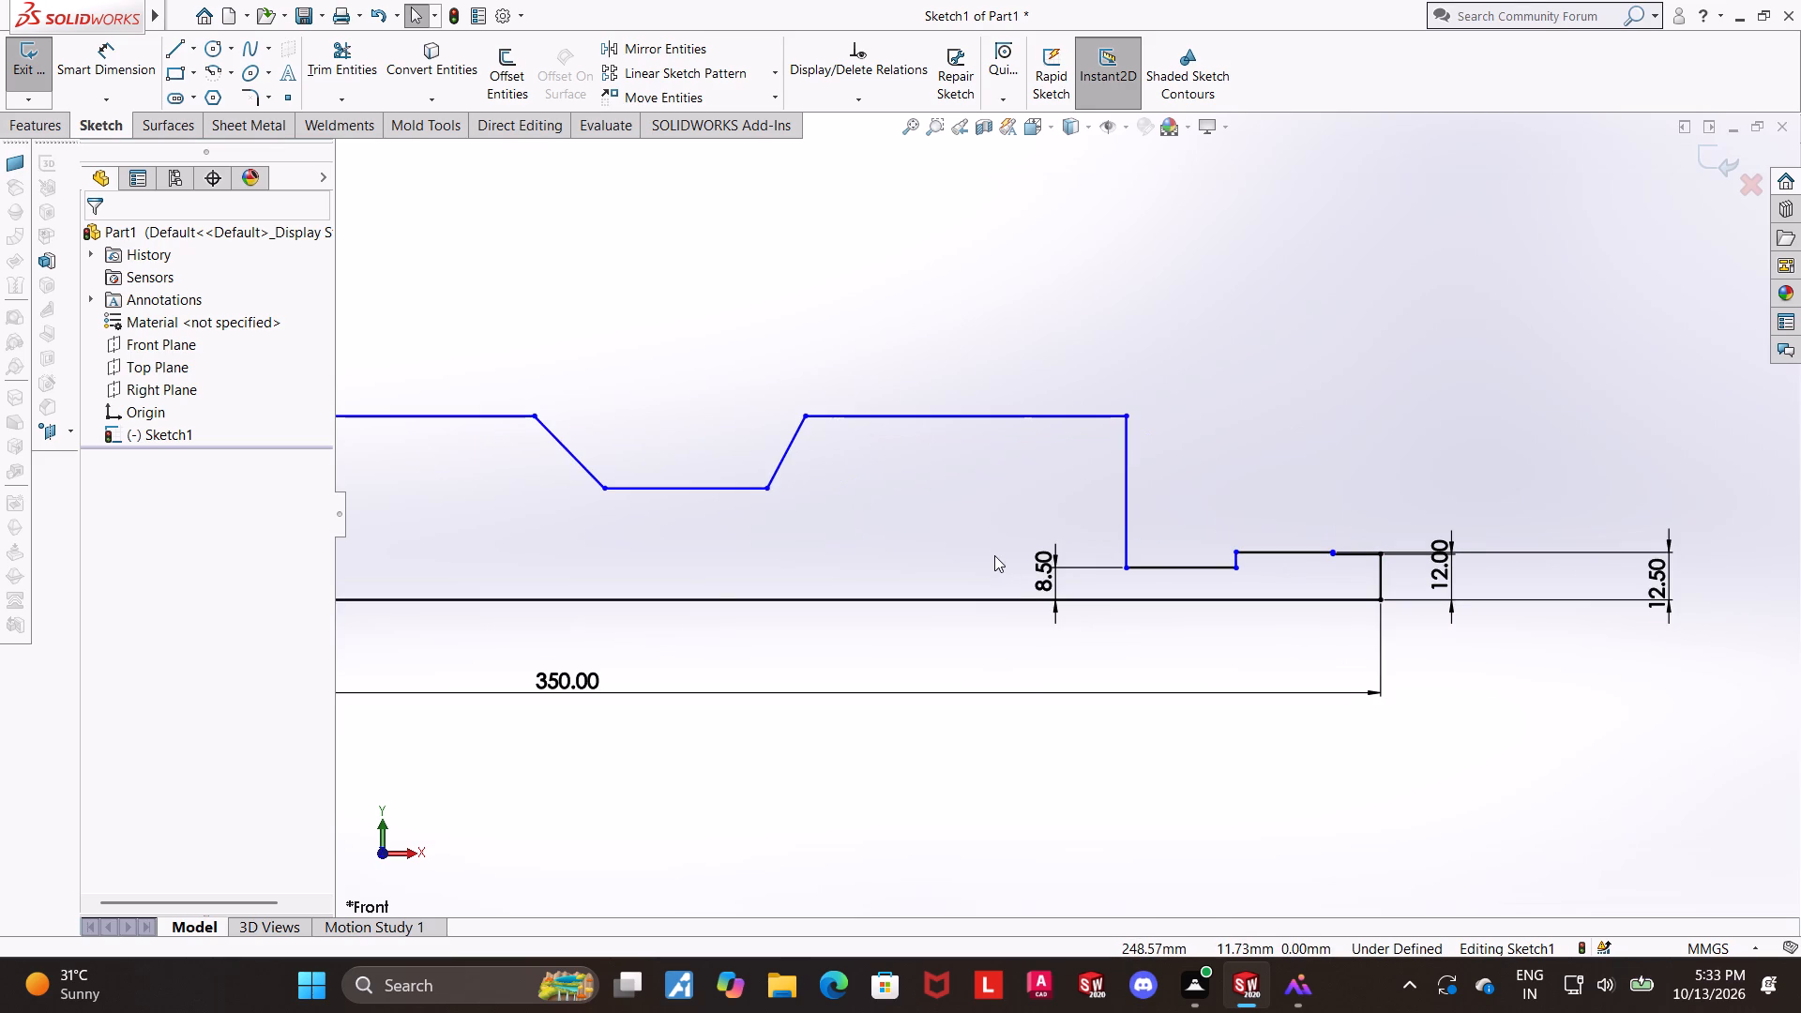
{"action": "scroll", "coordinate": [964, 534], "scroll_direction": "up", "scroll_amount": 1}
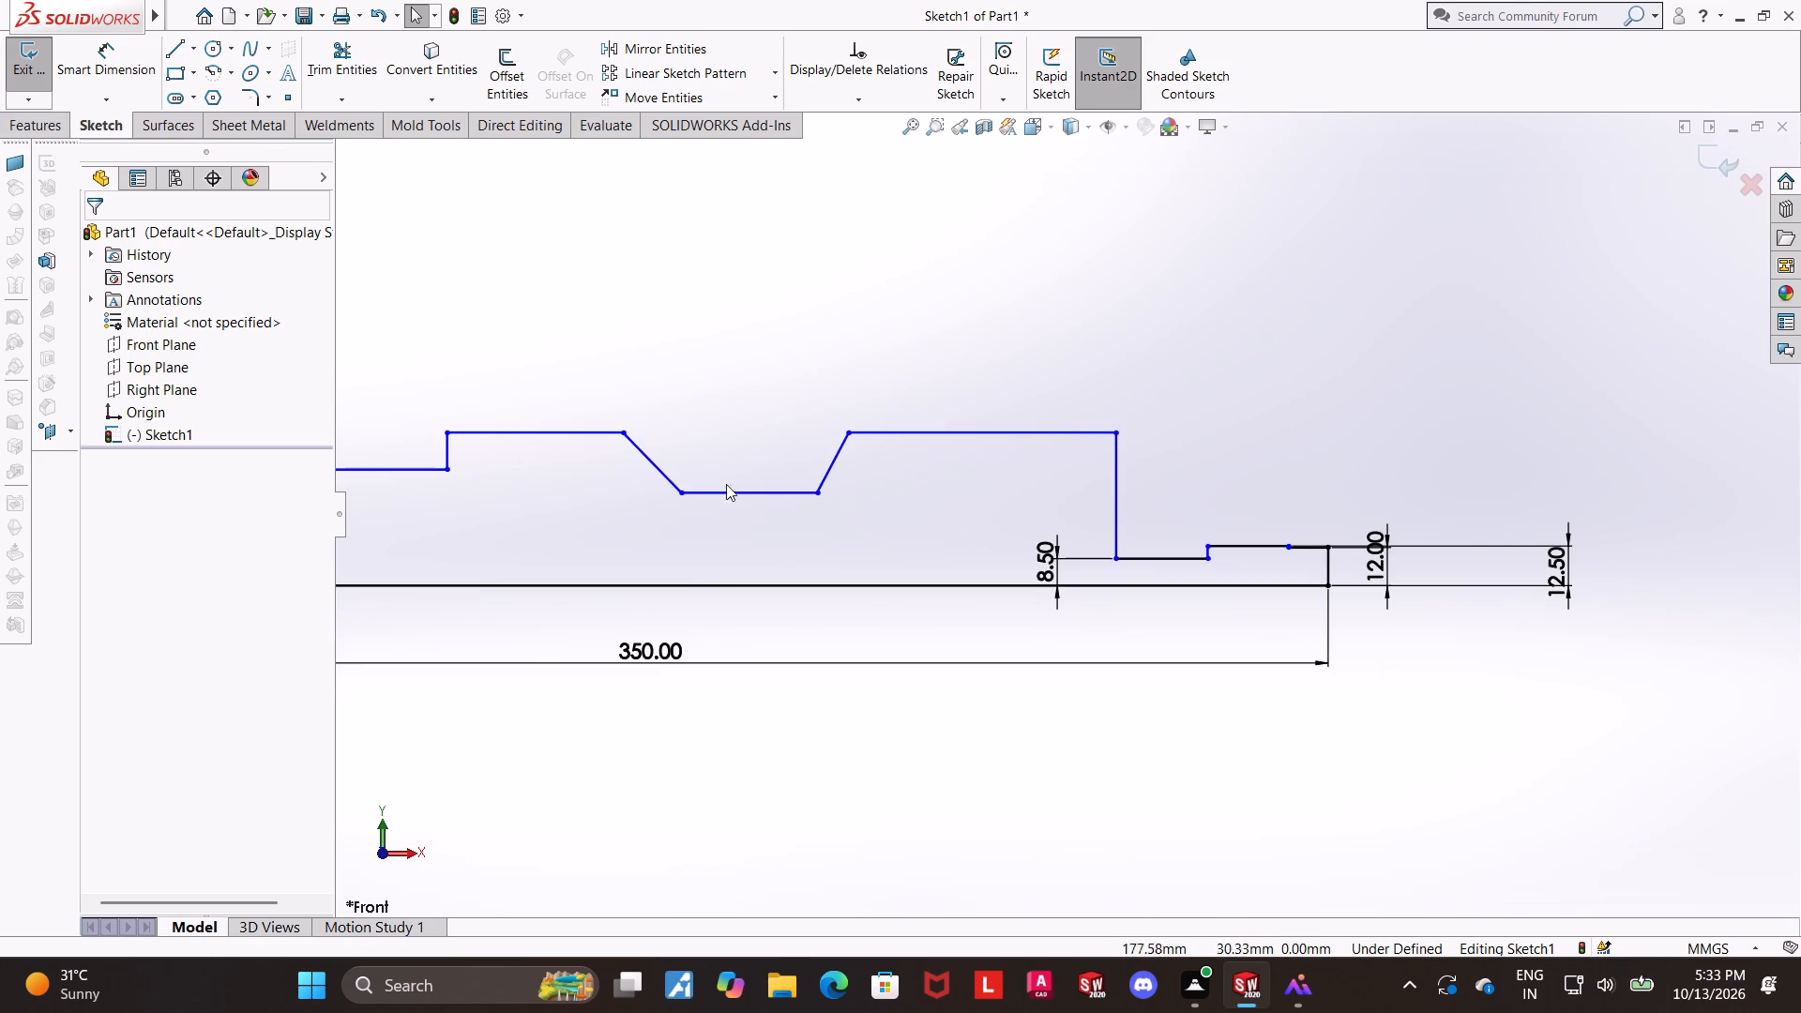
{"action": "scroll", "coordinate": [588, 400], "scroll_direction": "up", "scroll_amount": 2}
{"action": "left_click", "coordinate": [91, 59]}
{"action": "left_click", "coordinate": [1042, 463]}
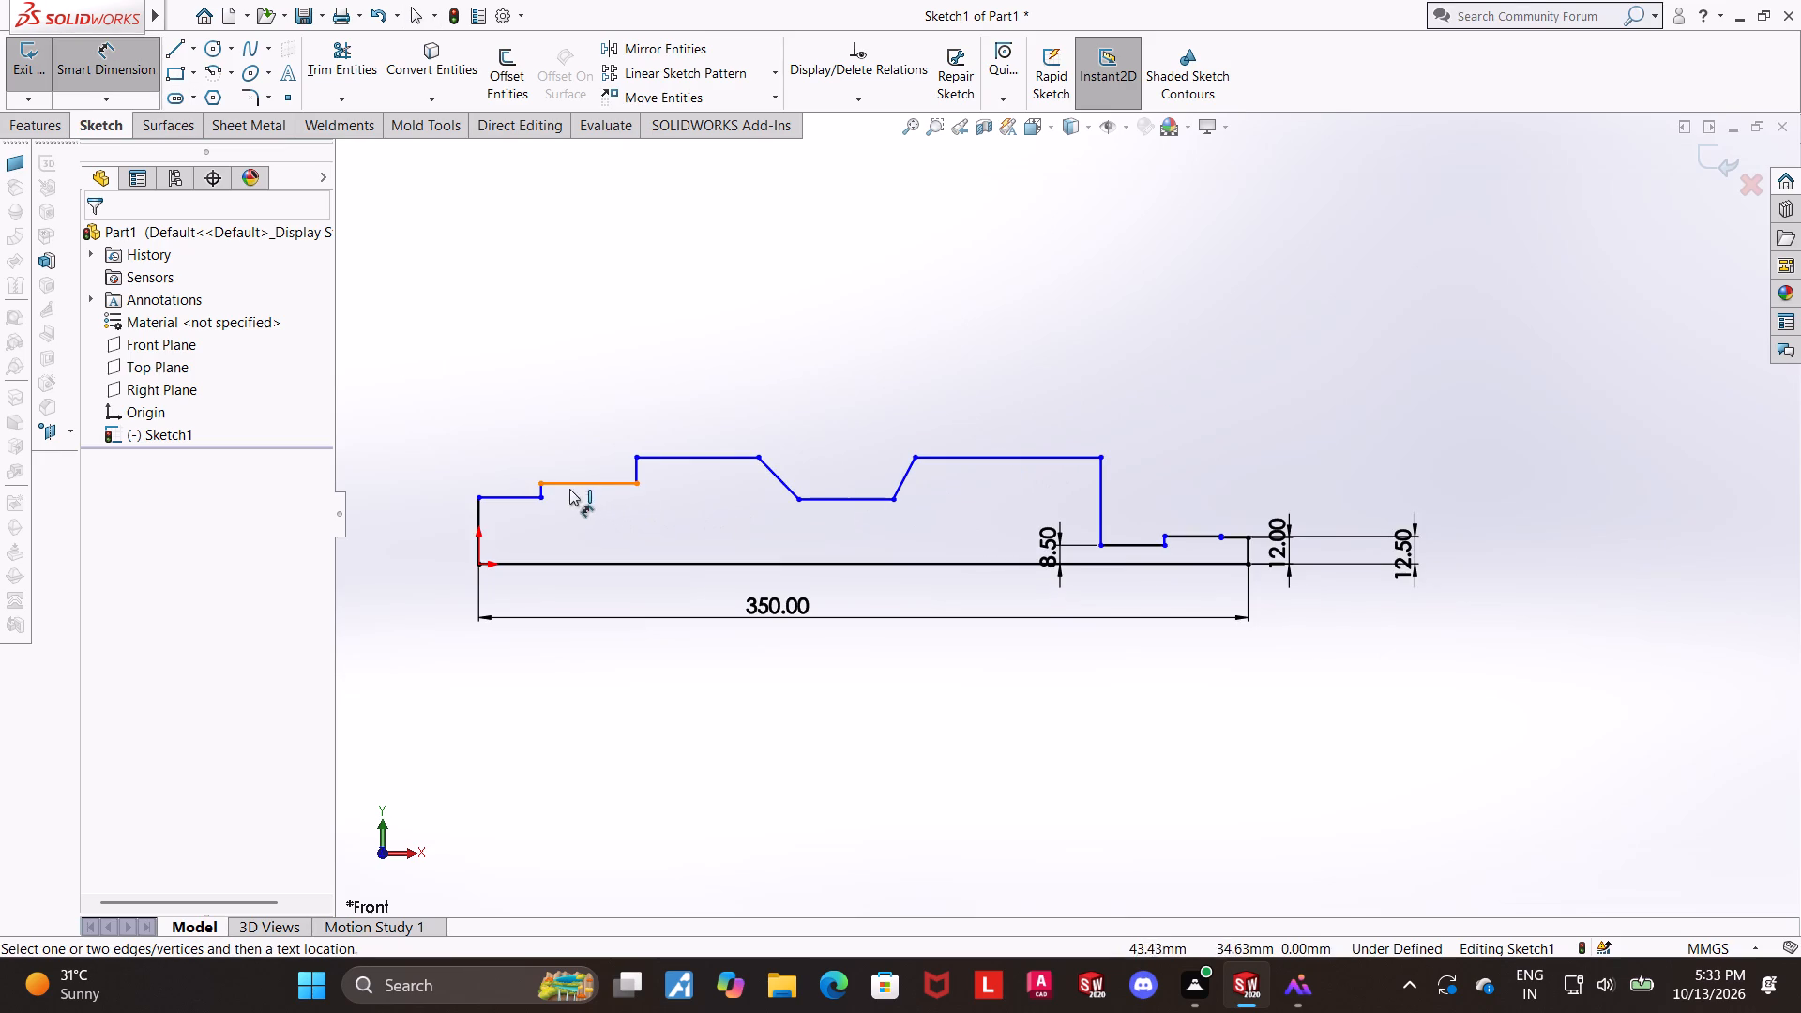
{"action": "left_click", "coordinate": [527, 494]}
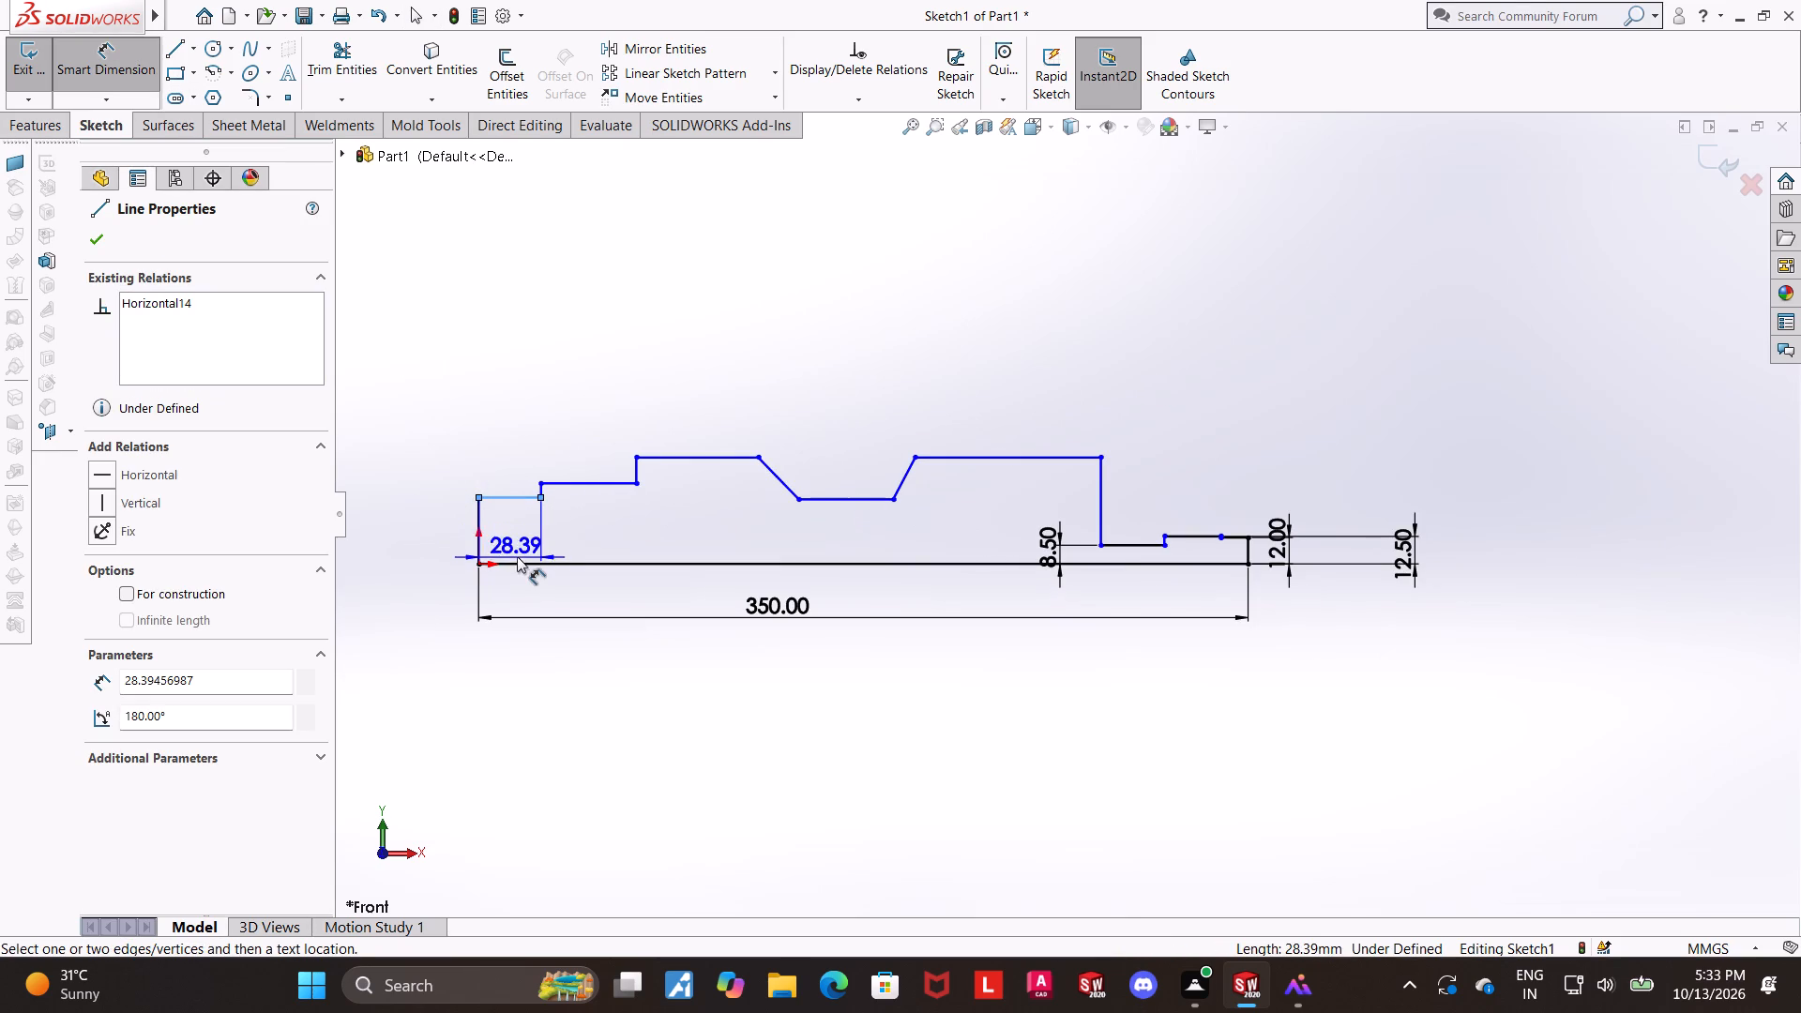
{"action": "left_click", "coordinate": [516, 560]}
{"action": "left_click", "coordinate": [437, 556]}
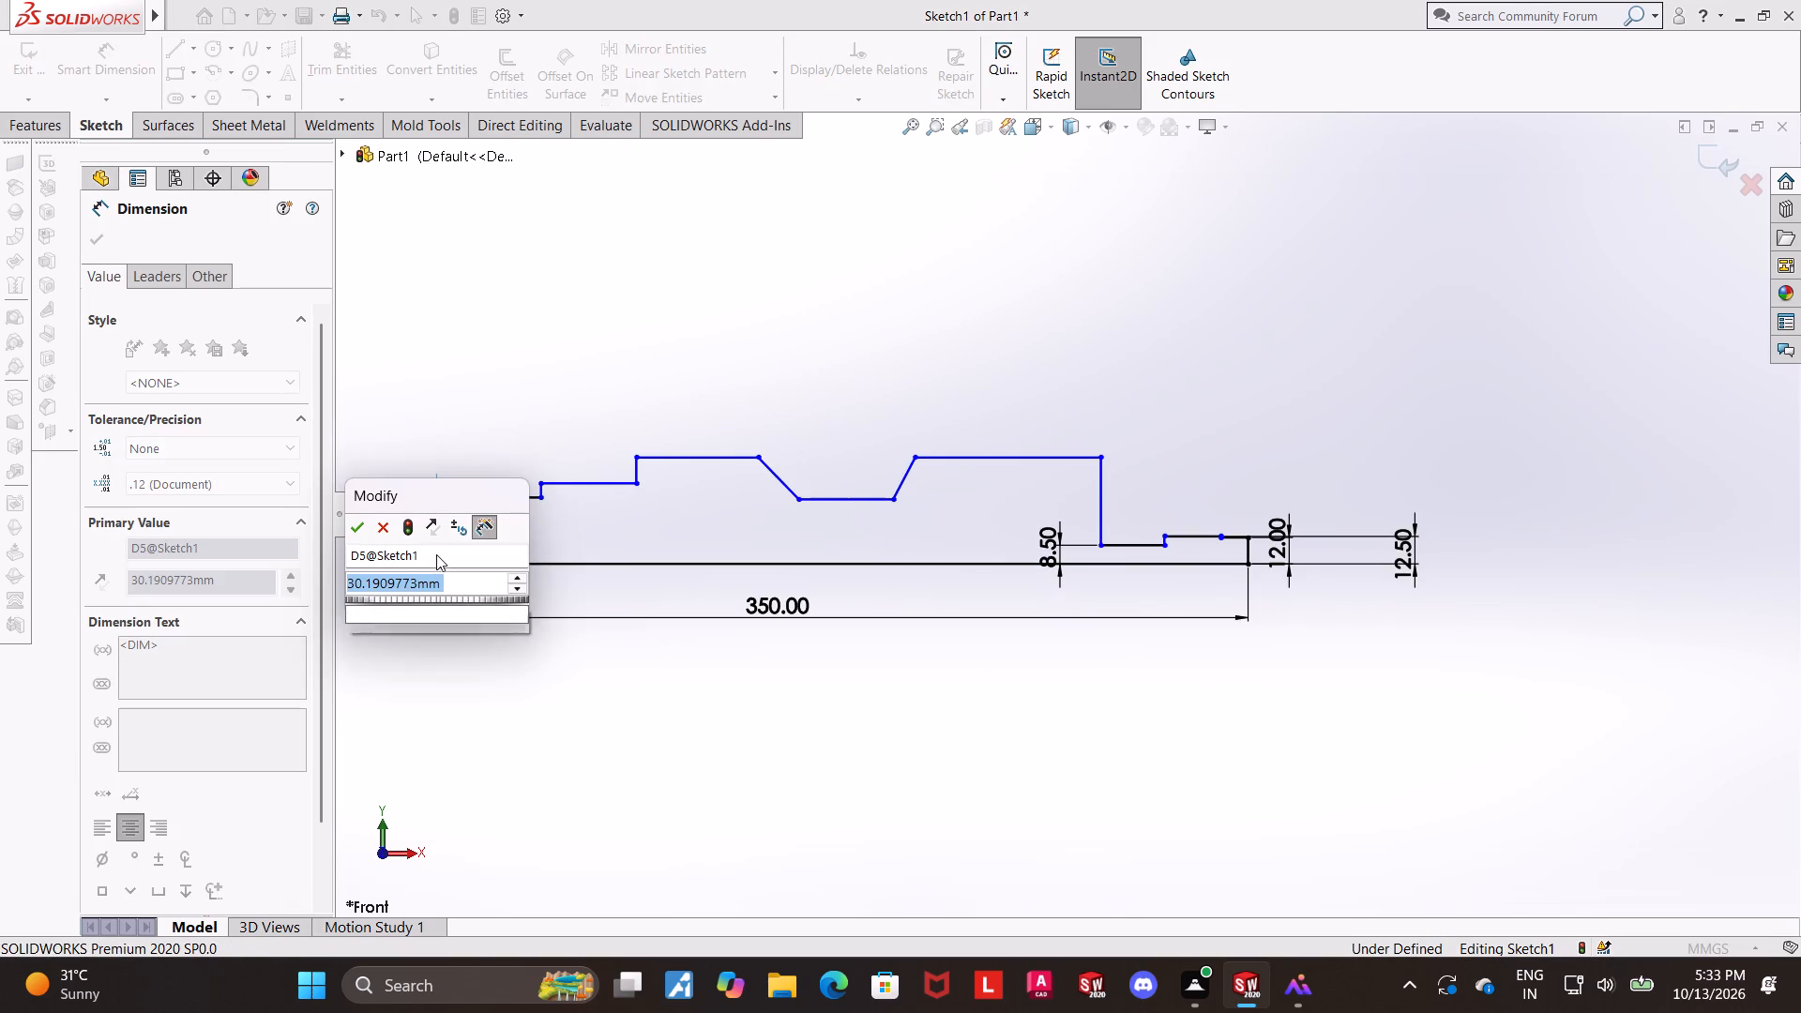
{"action": "key", "text": "9"}
{"action": "key", "text": "Return"}
{"action": "key", "text": "Escape"}
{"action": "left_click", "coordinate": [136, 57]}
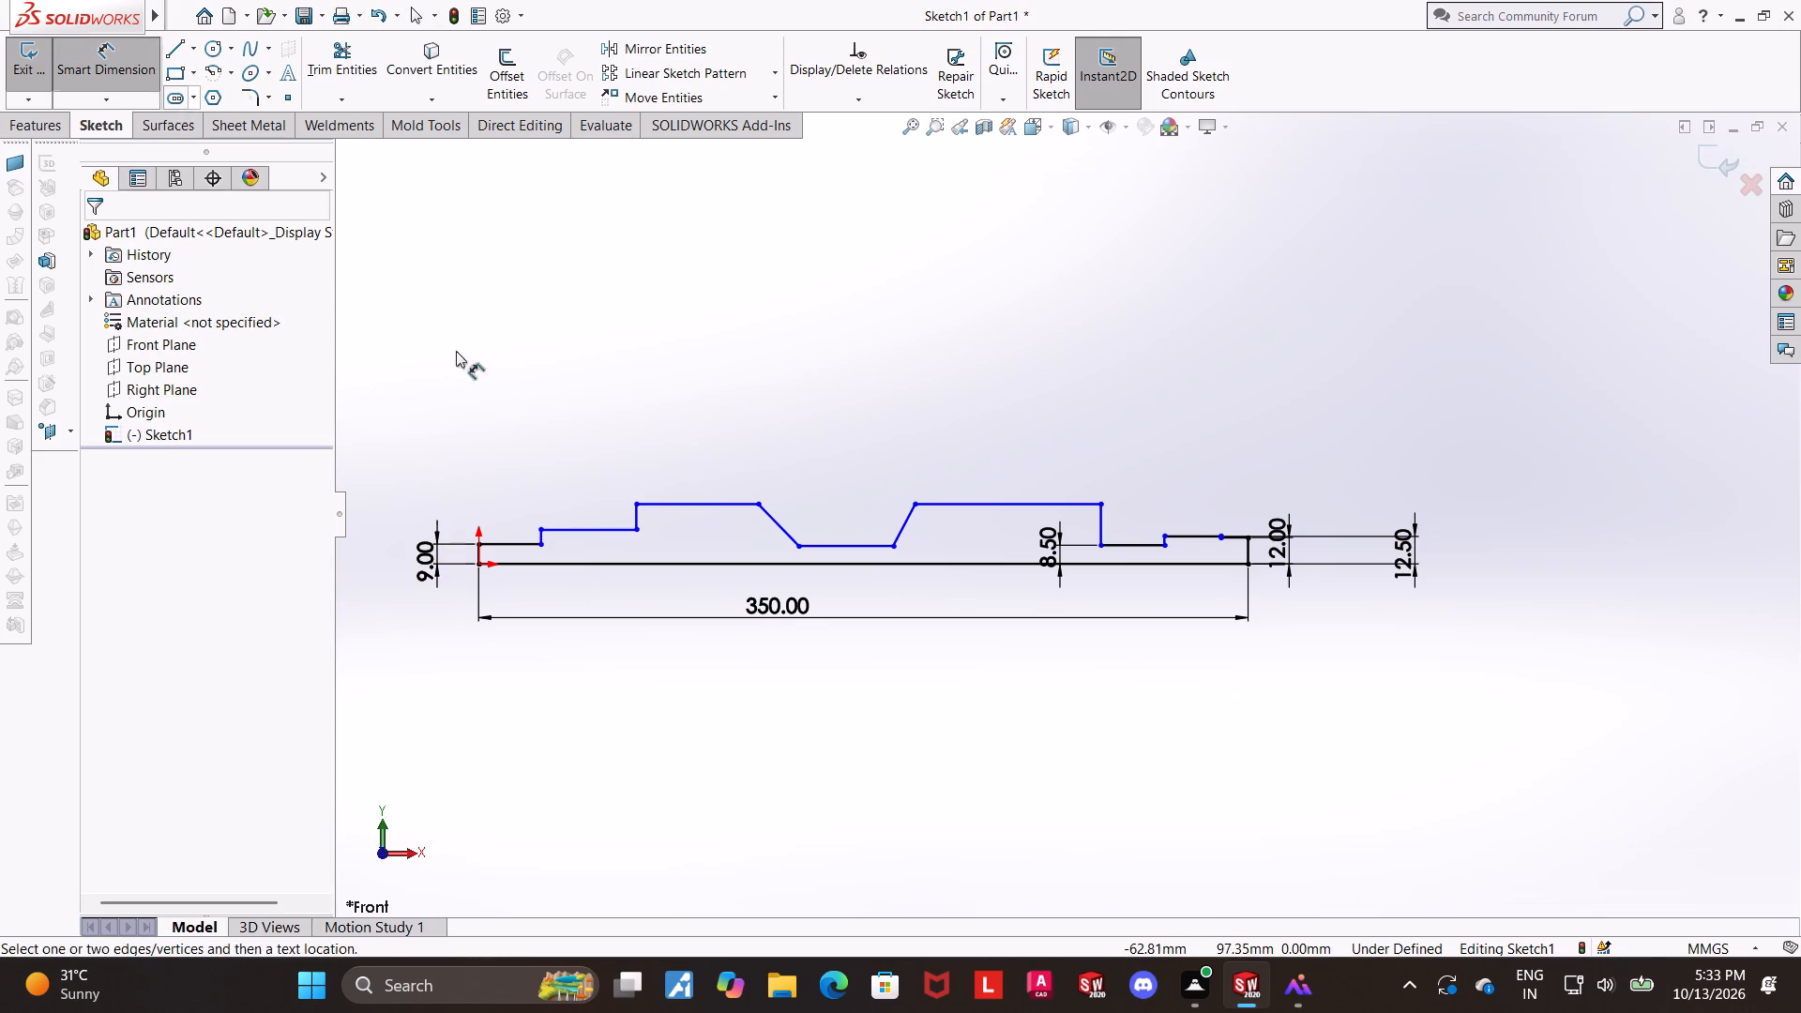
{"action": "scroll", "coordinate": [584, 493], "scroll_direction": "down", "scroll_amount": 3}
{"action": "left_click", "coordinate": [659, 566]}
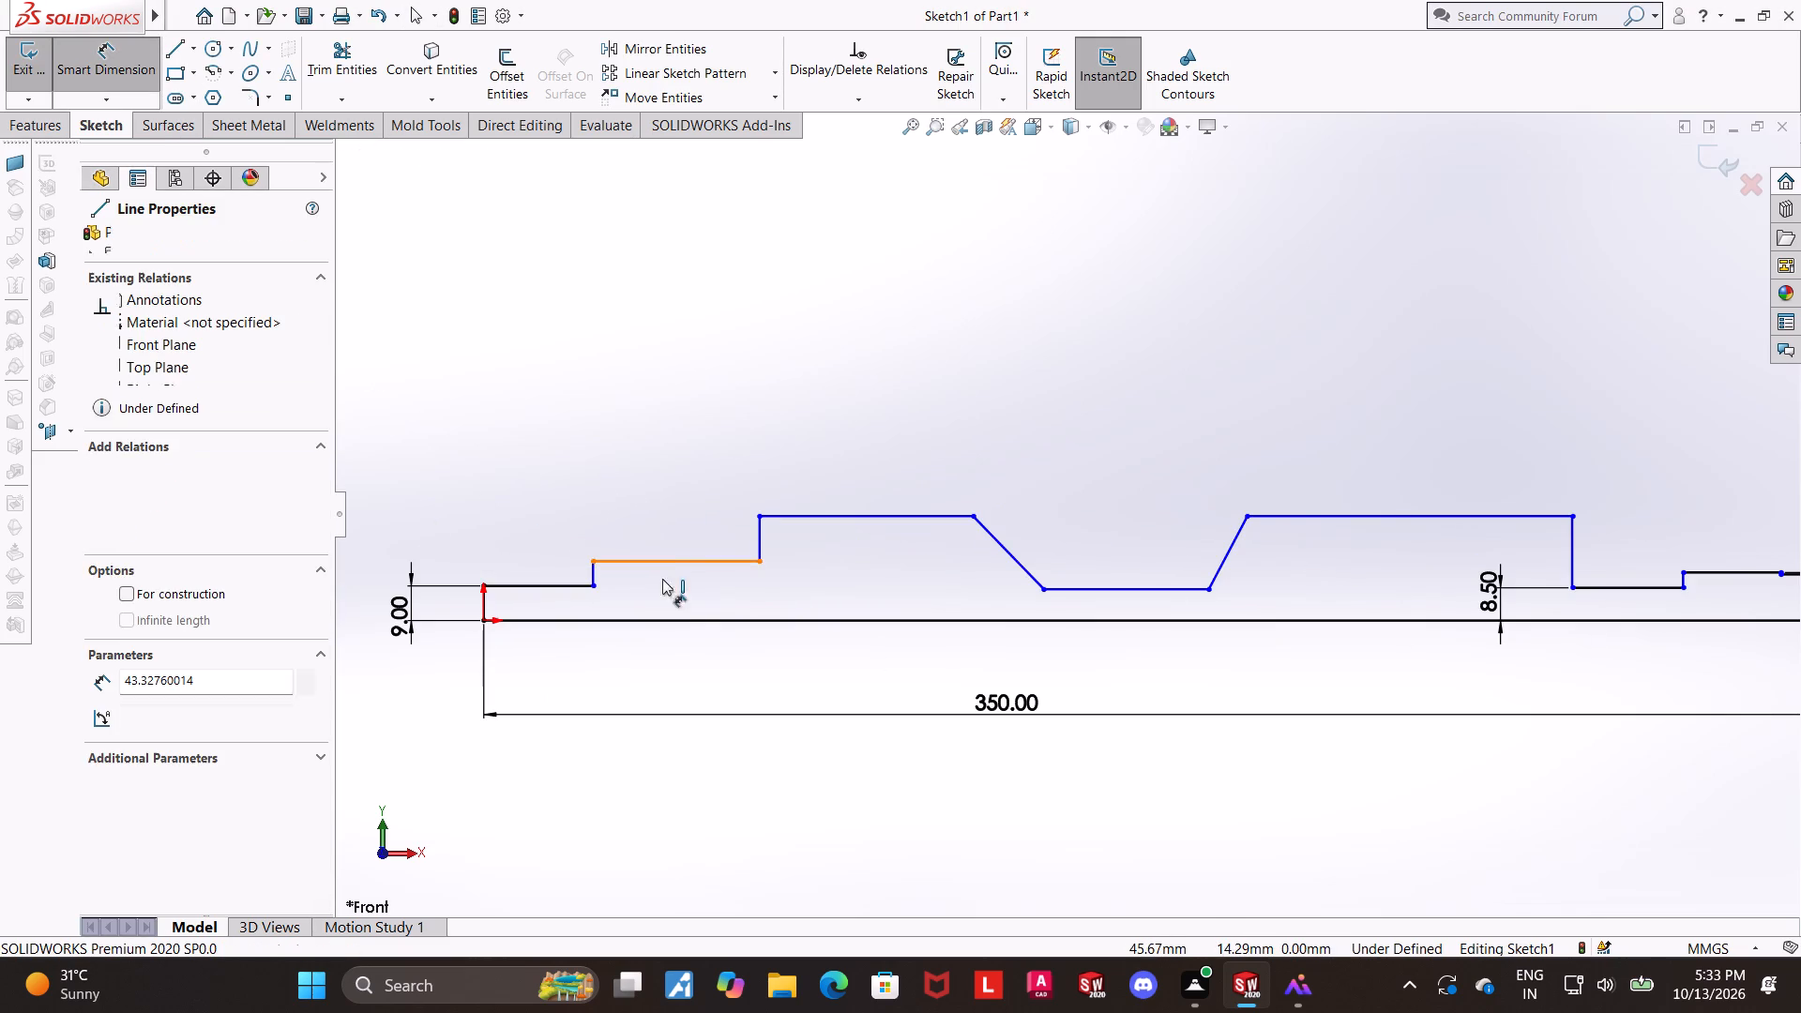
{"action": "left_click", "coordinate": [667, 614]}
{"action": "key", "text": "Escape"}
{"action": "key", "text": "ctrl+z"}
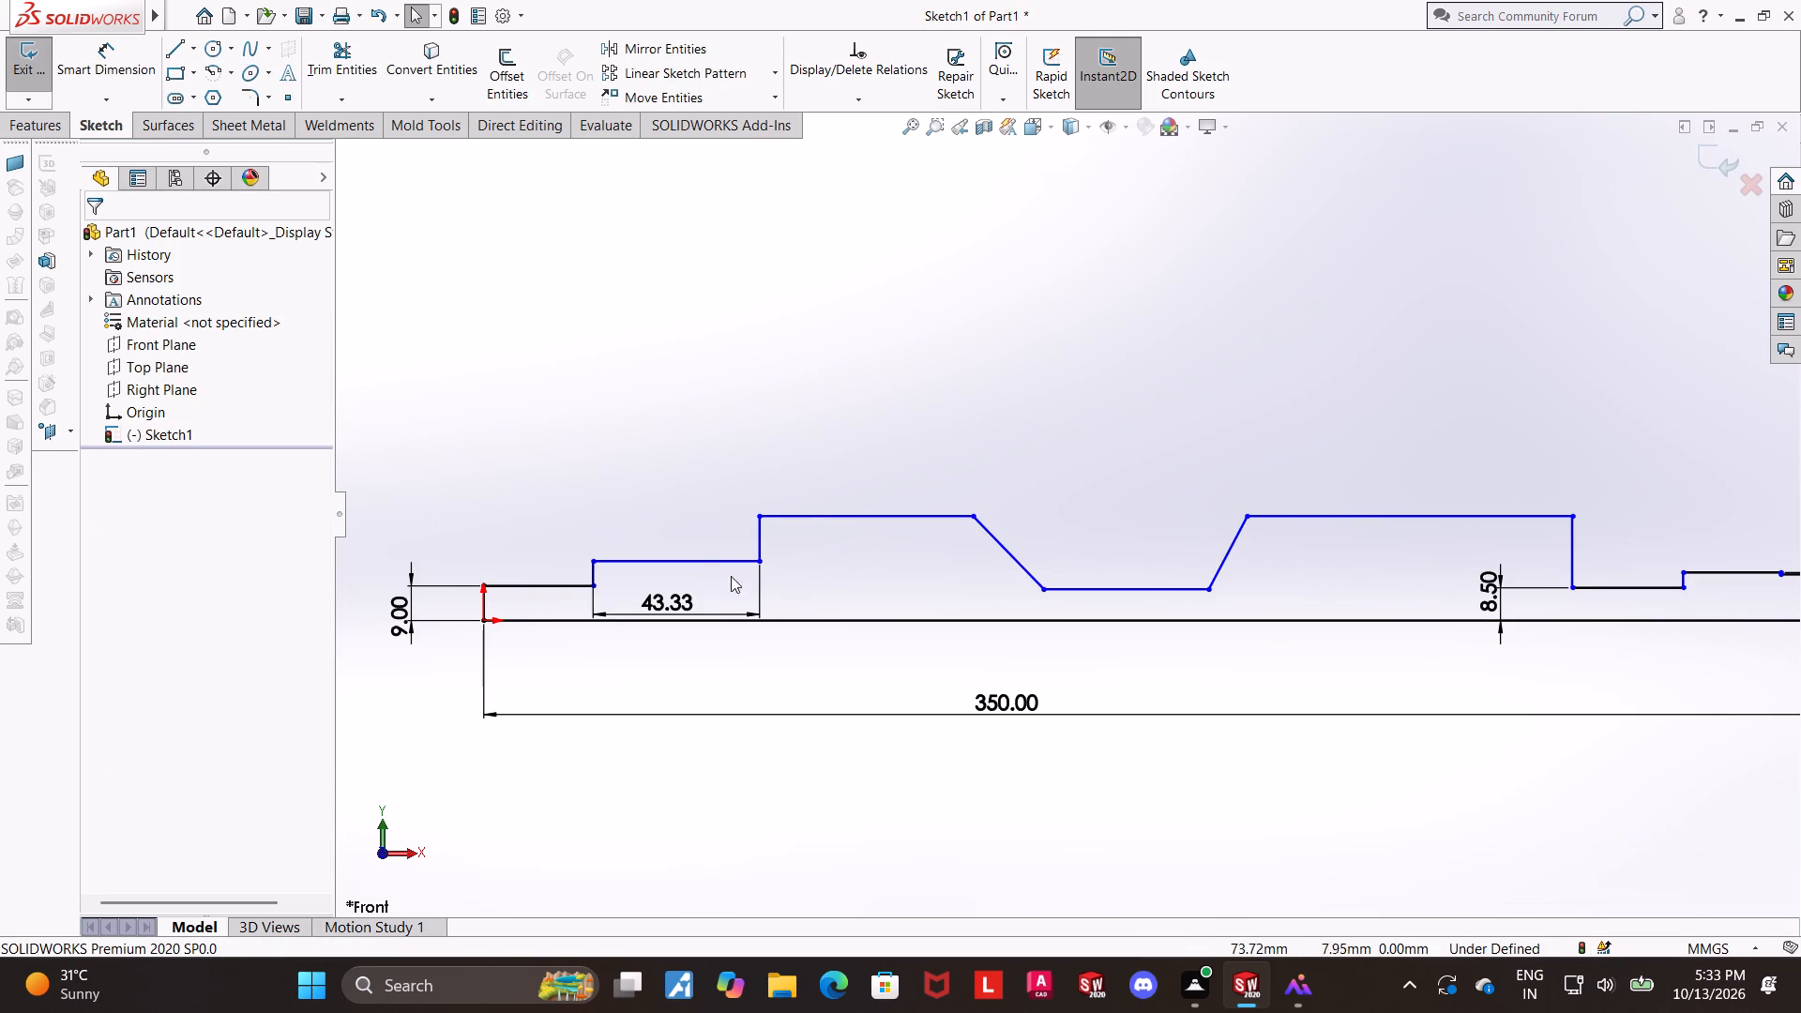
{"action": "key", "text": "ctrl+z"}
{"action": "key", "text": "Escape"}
Dimension the second step's horizontal edge, just before the long raised section, to 10 mm above the baseline.
{"action": "left_click", "coordinate": [119, 62]}
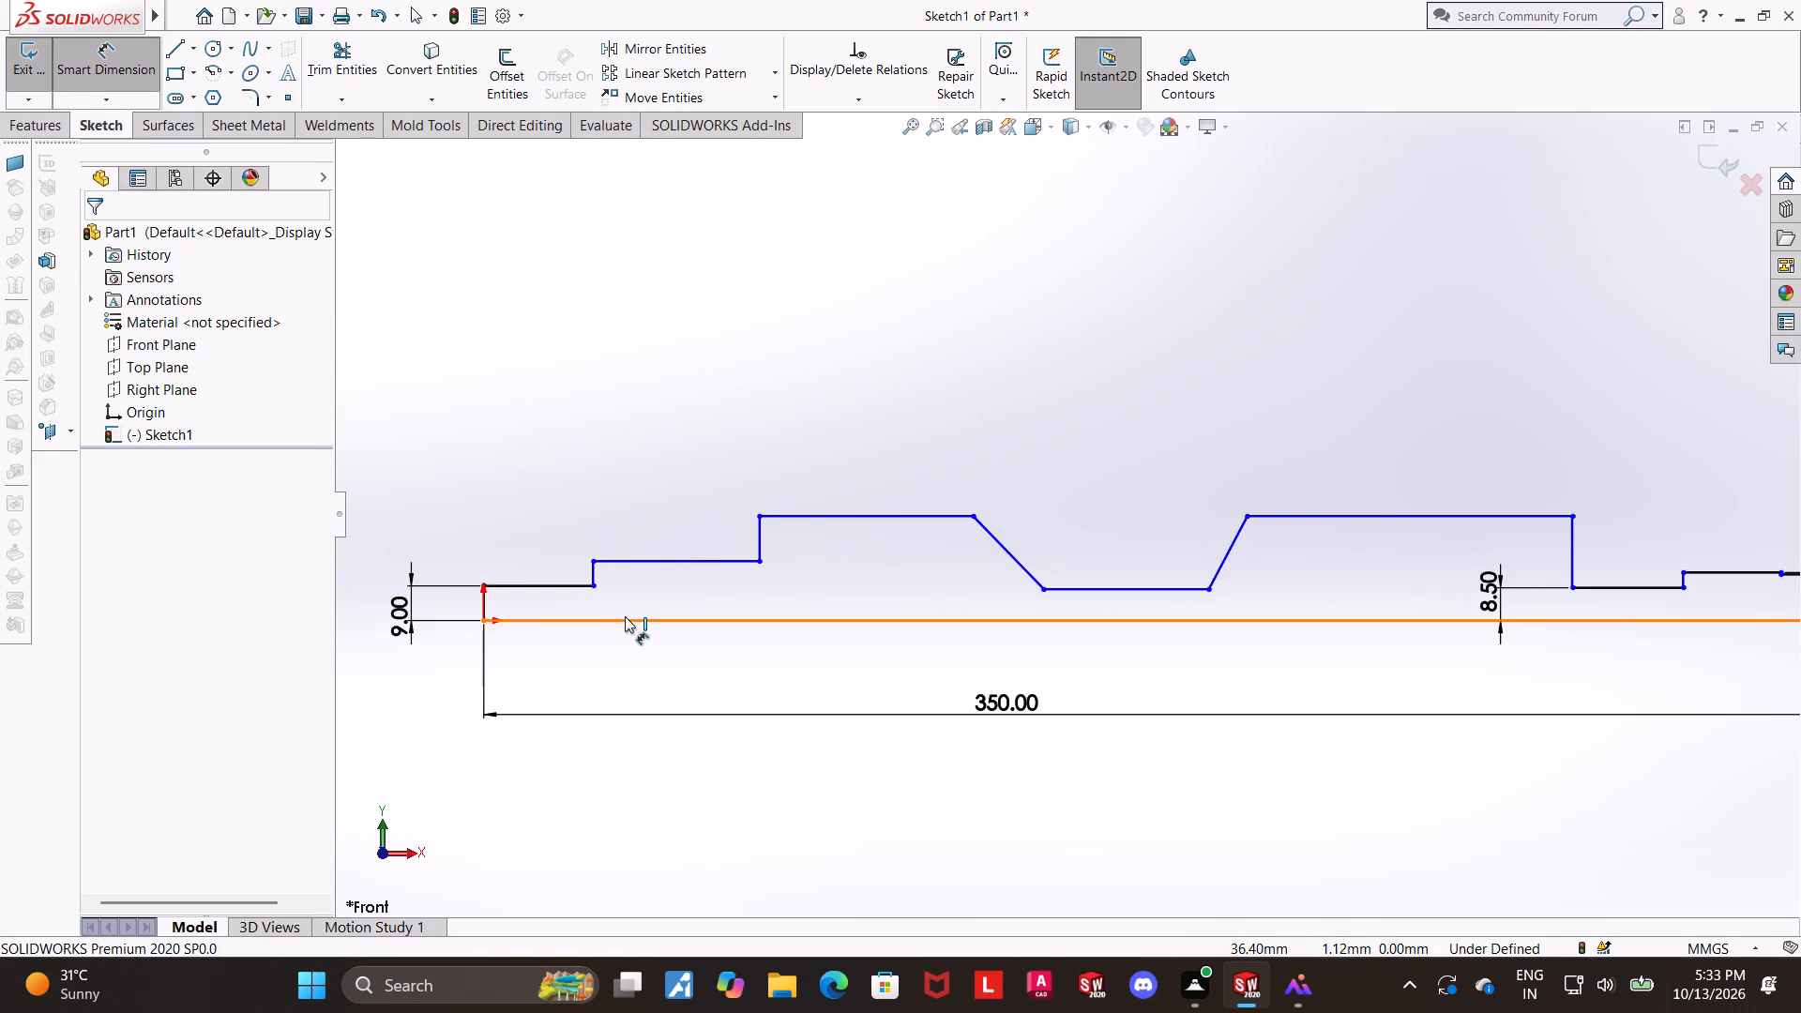
{"action": "left_click", "coordinate": [625, 616]}
{"action": "left_click", "coordinate": [643, 562]}
{"action": "left_click", "coordinate": [687, 625]}
{"action": "type", "text": "10"}
{"action": "key", "text": "Return"}
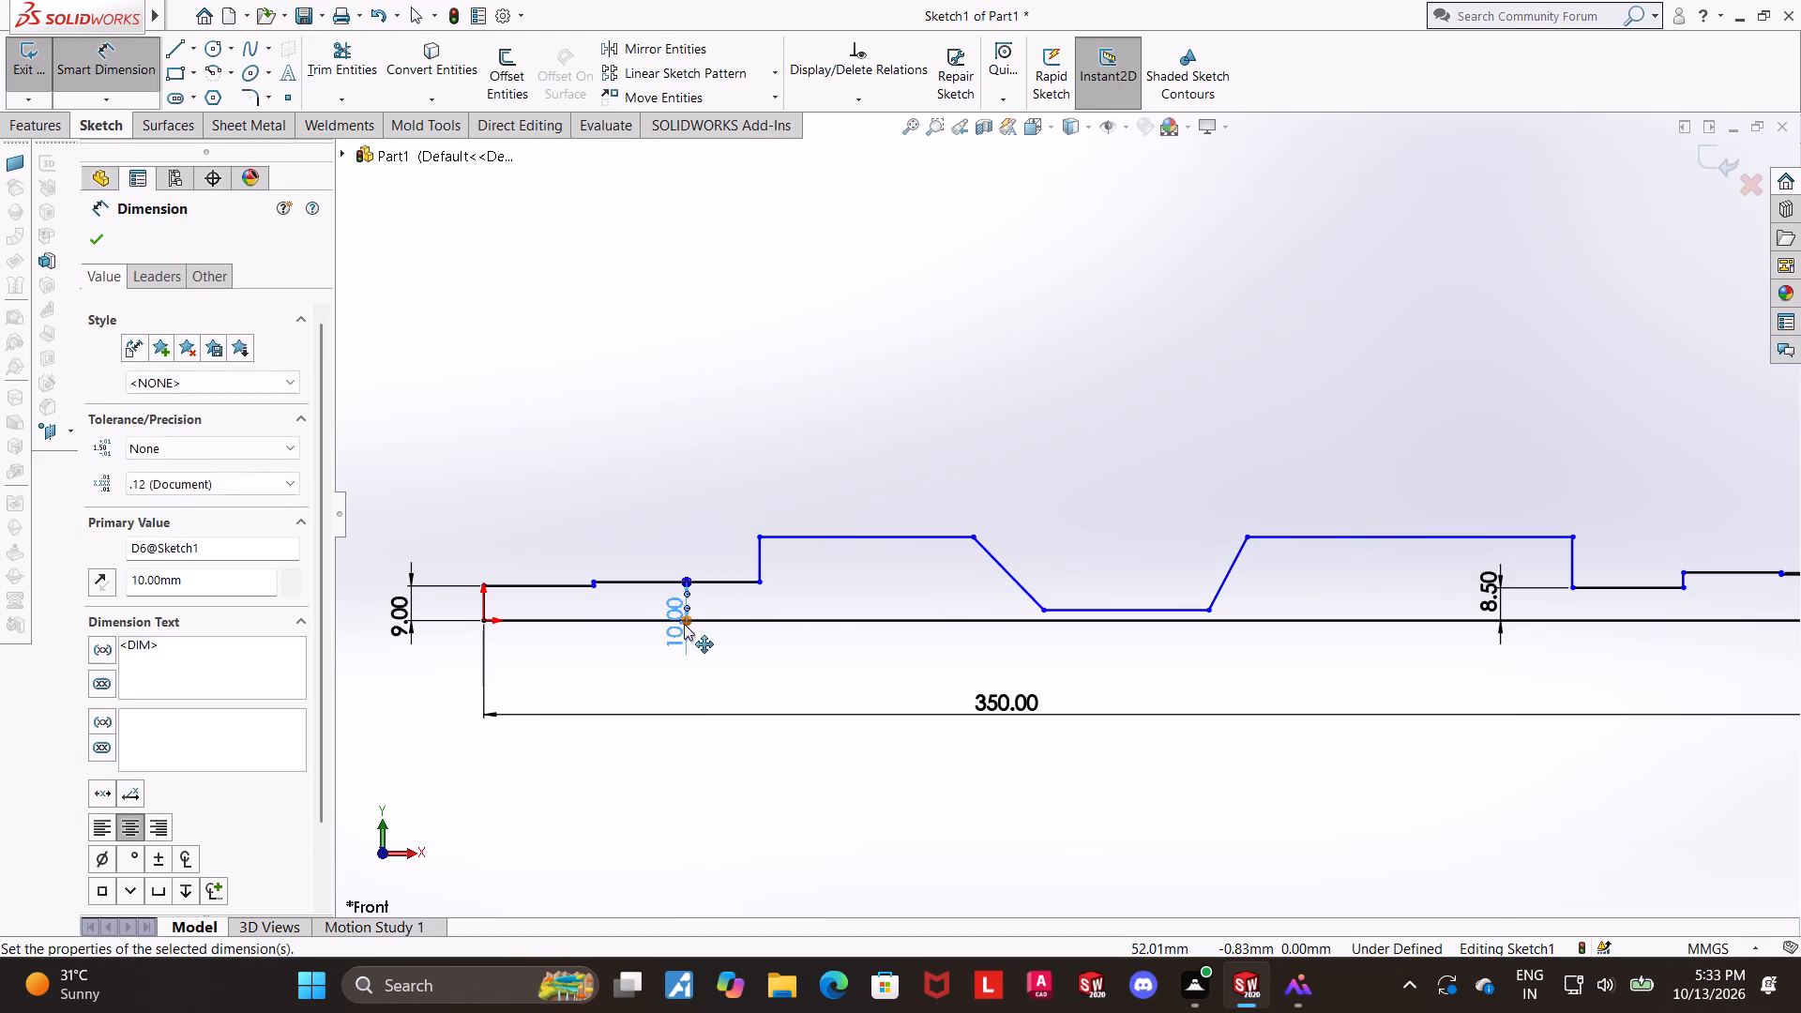
{"action": "key", "text": "Escape"}
{"action": "key", "text": "Escape"}
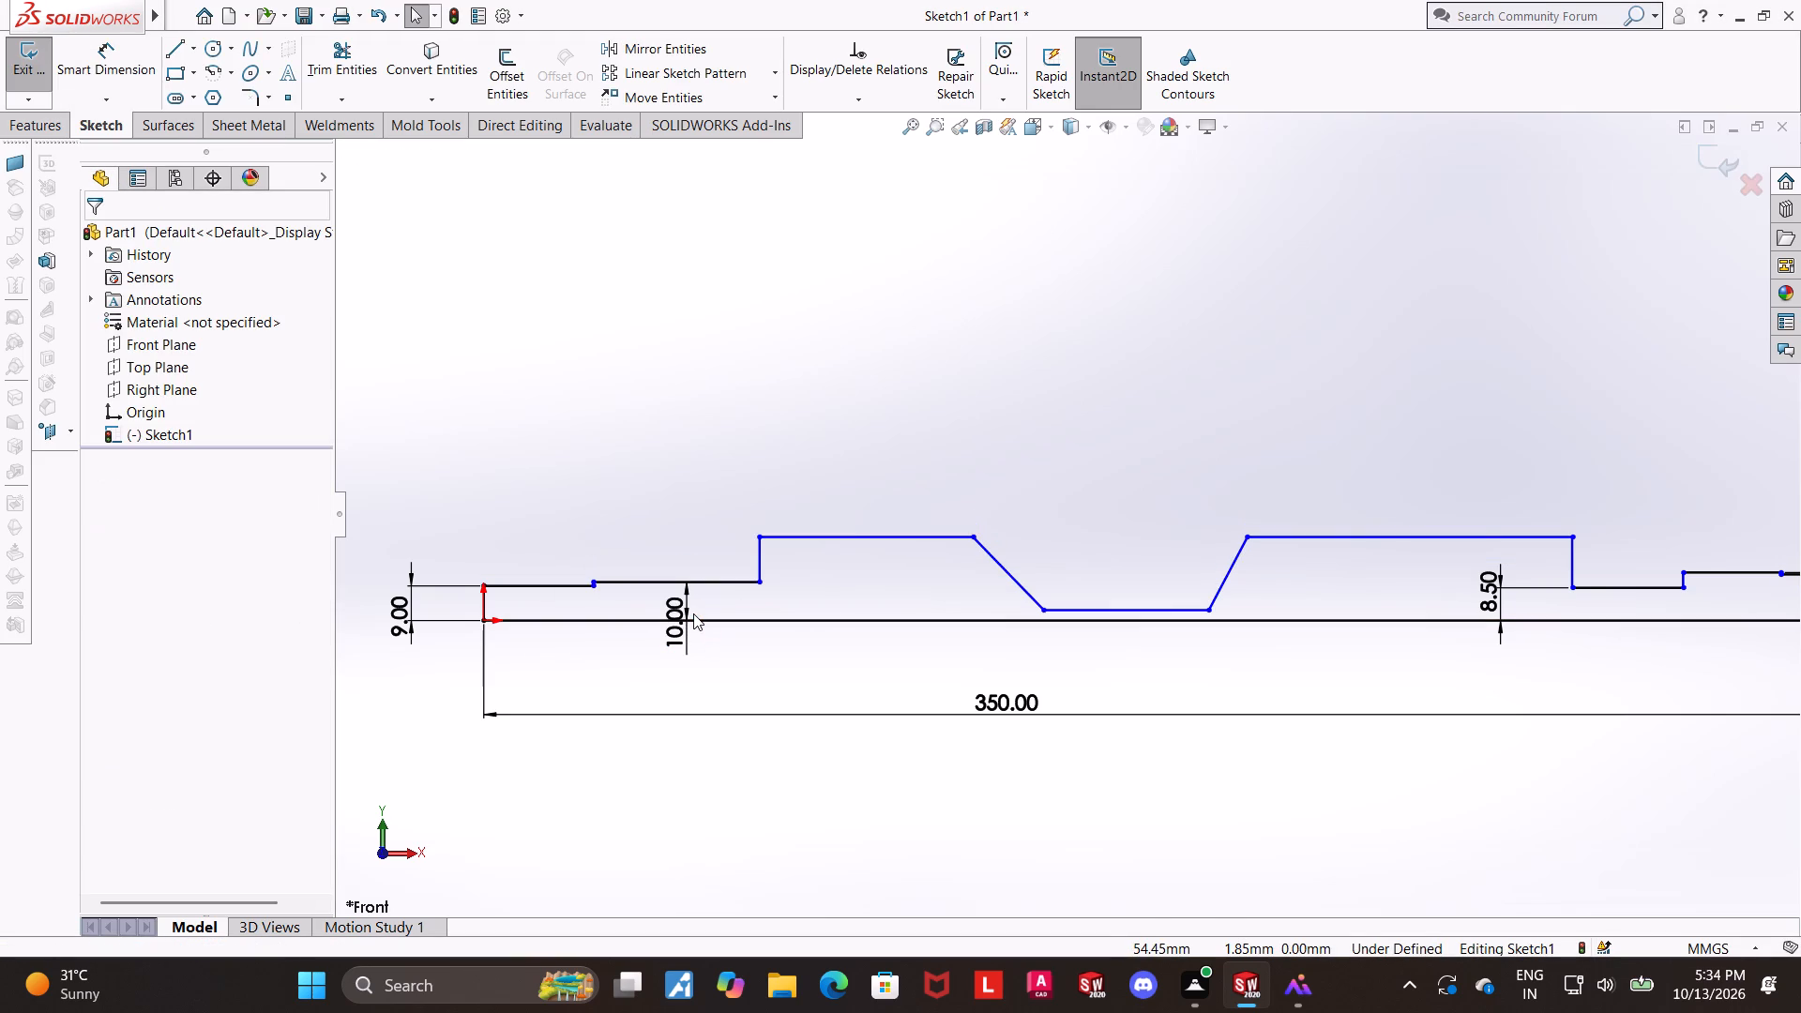
{"action": "key", "text": "Escape"}
Dimension the bottom edge of the groove with sloped sides to 9.5 mm above the baseline.
{"action": "left_click", "coordinate": [137, 59]}
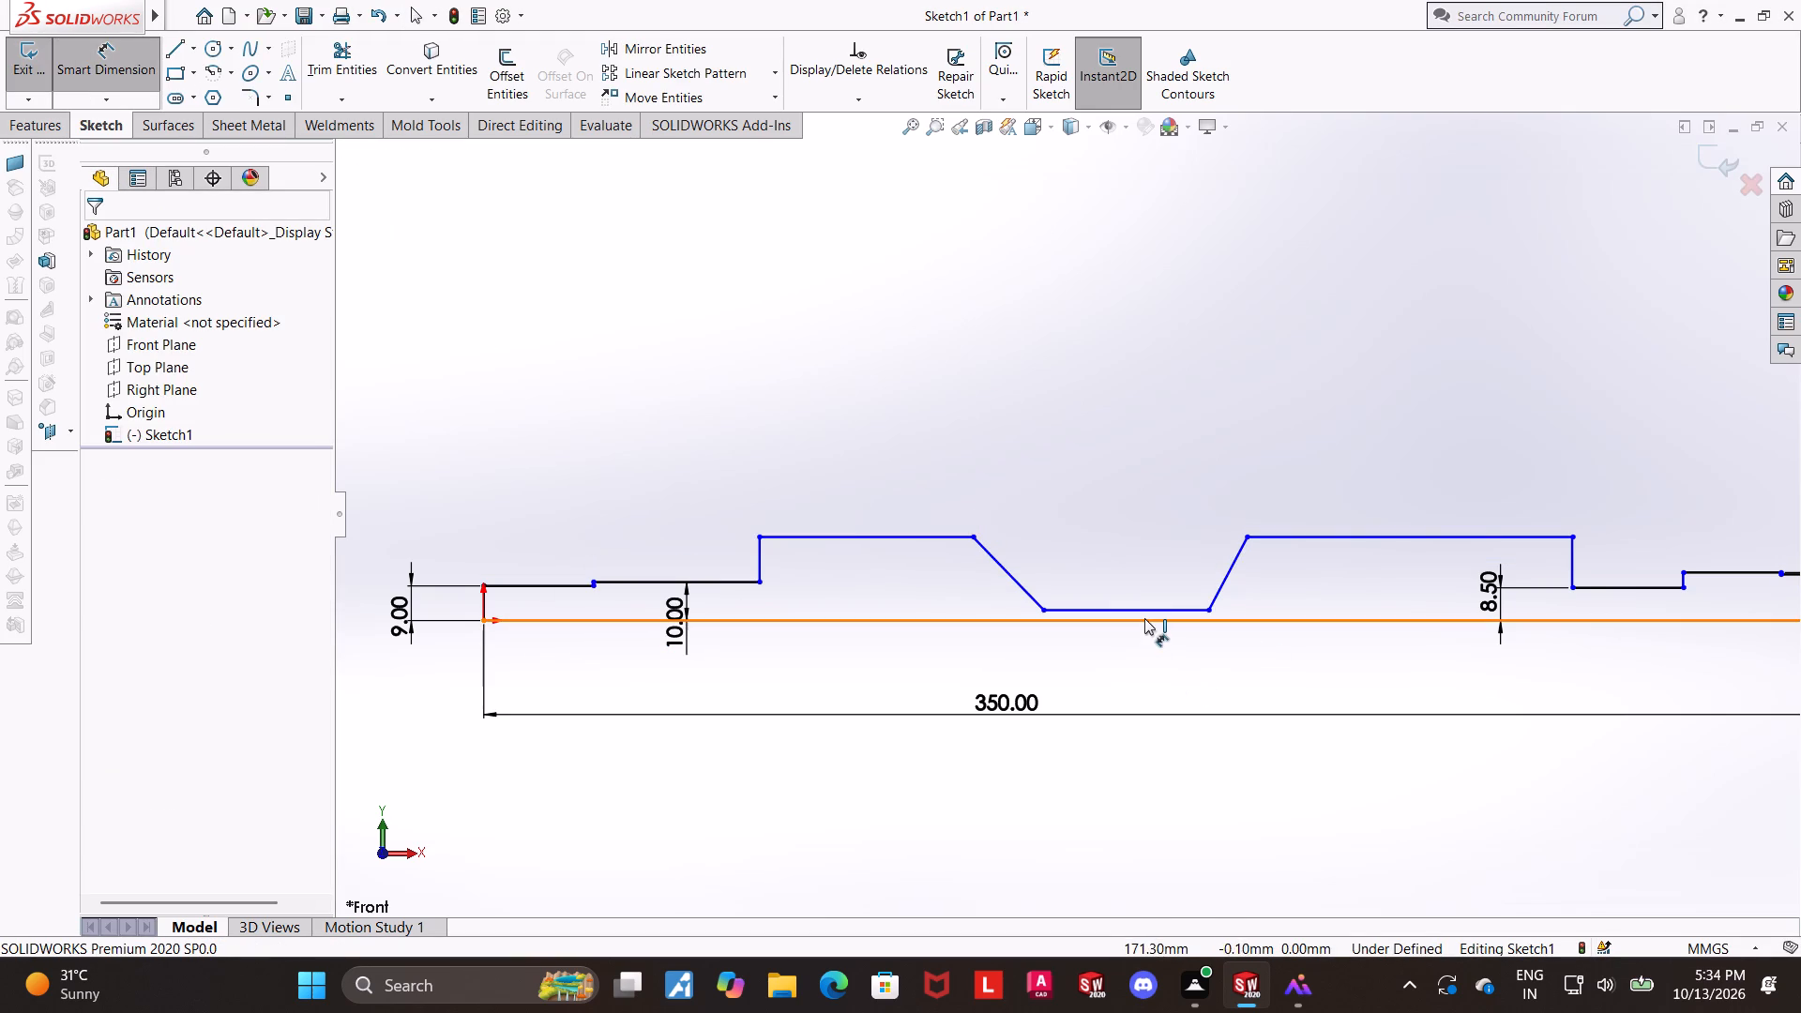
{"action": "left_click", "coordinate": [1144, 612]}
{"action": "left_click", "coordinate": [1149, 620]}
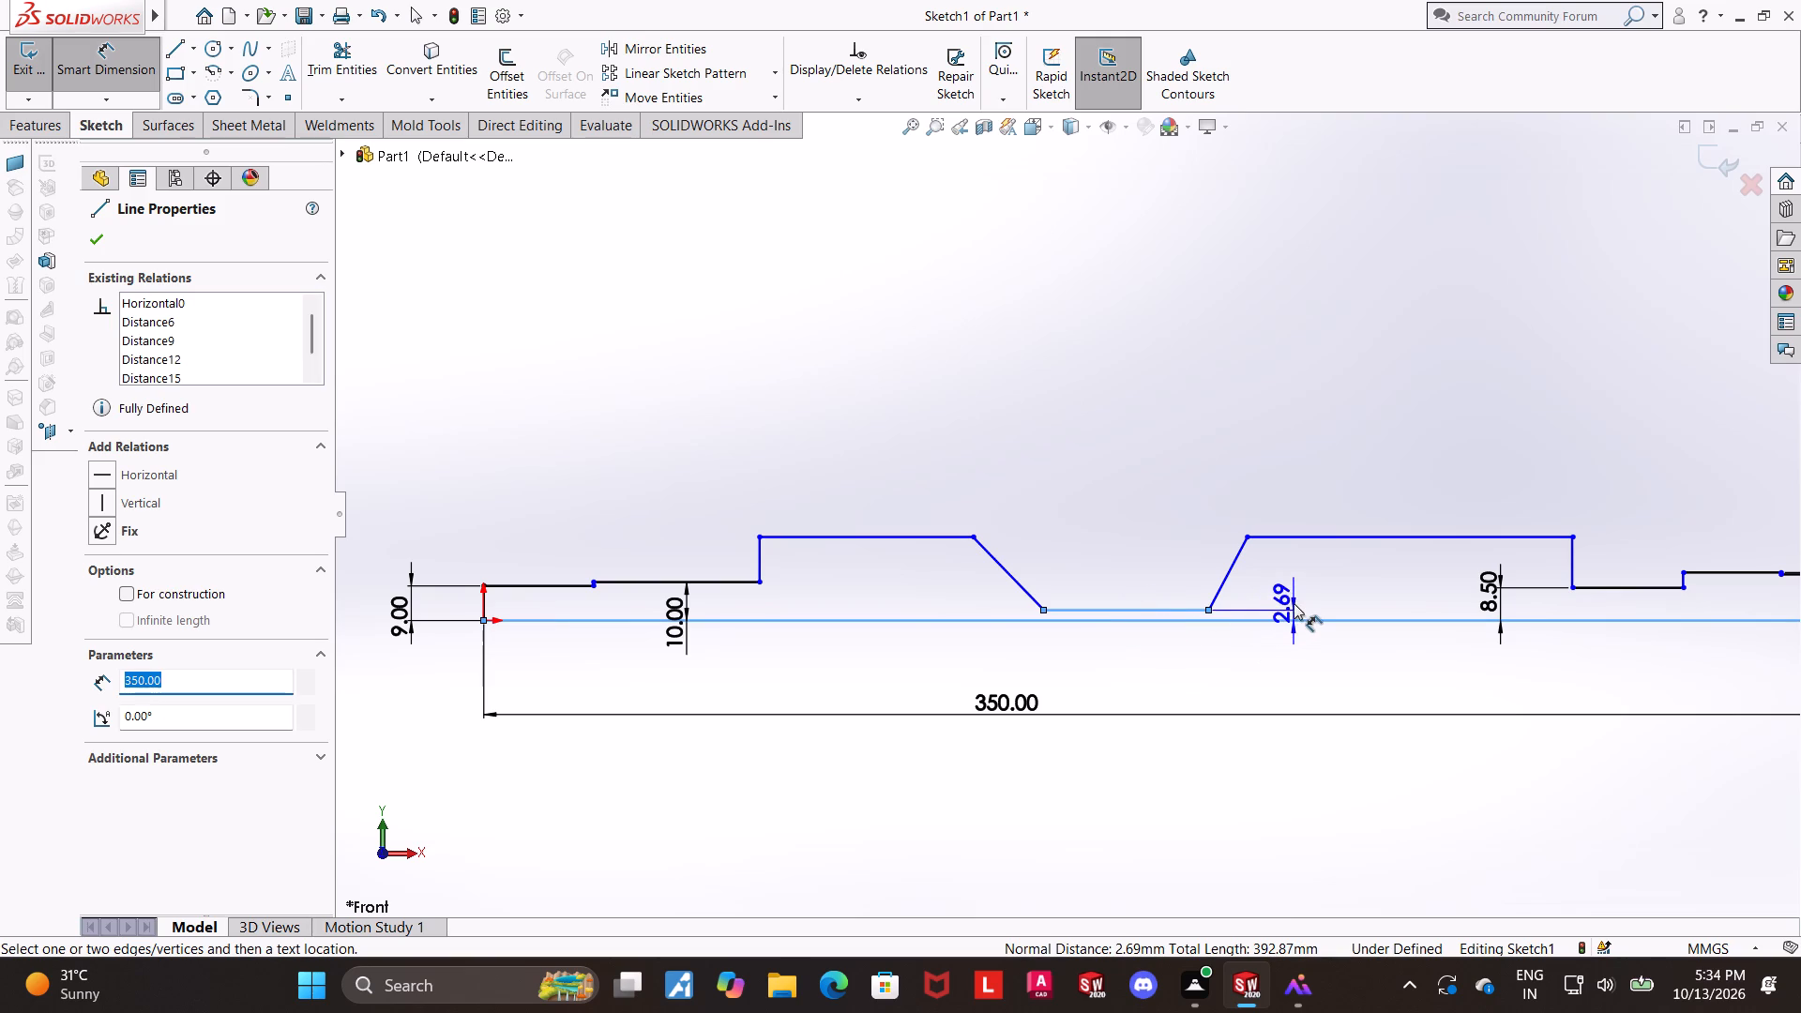
{"action": "left_click", "coordinate": [1294, 603]}
{"action": "type", "text": "9.5"}
{"action": "key", "text": "Return"}
{"action": "key", "text": "Escape"}
{"action": "key", "text": "Escape"}
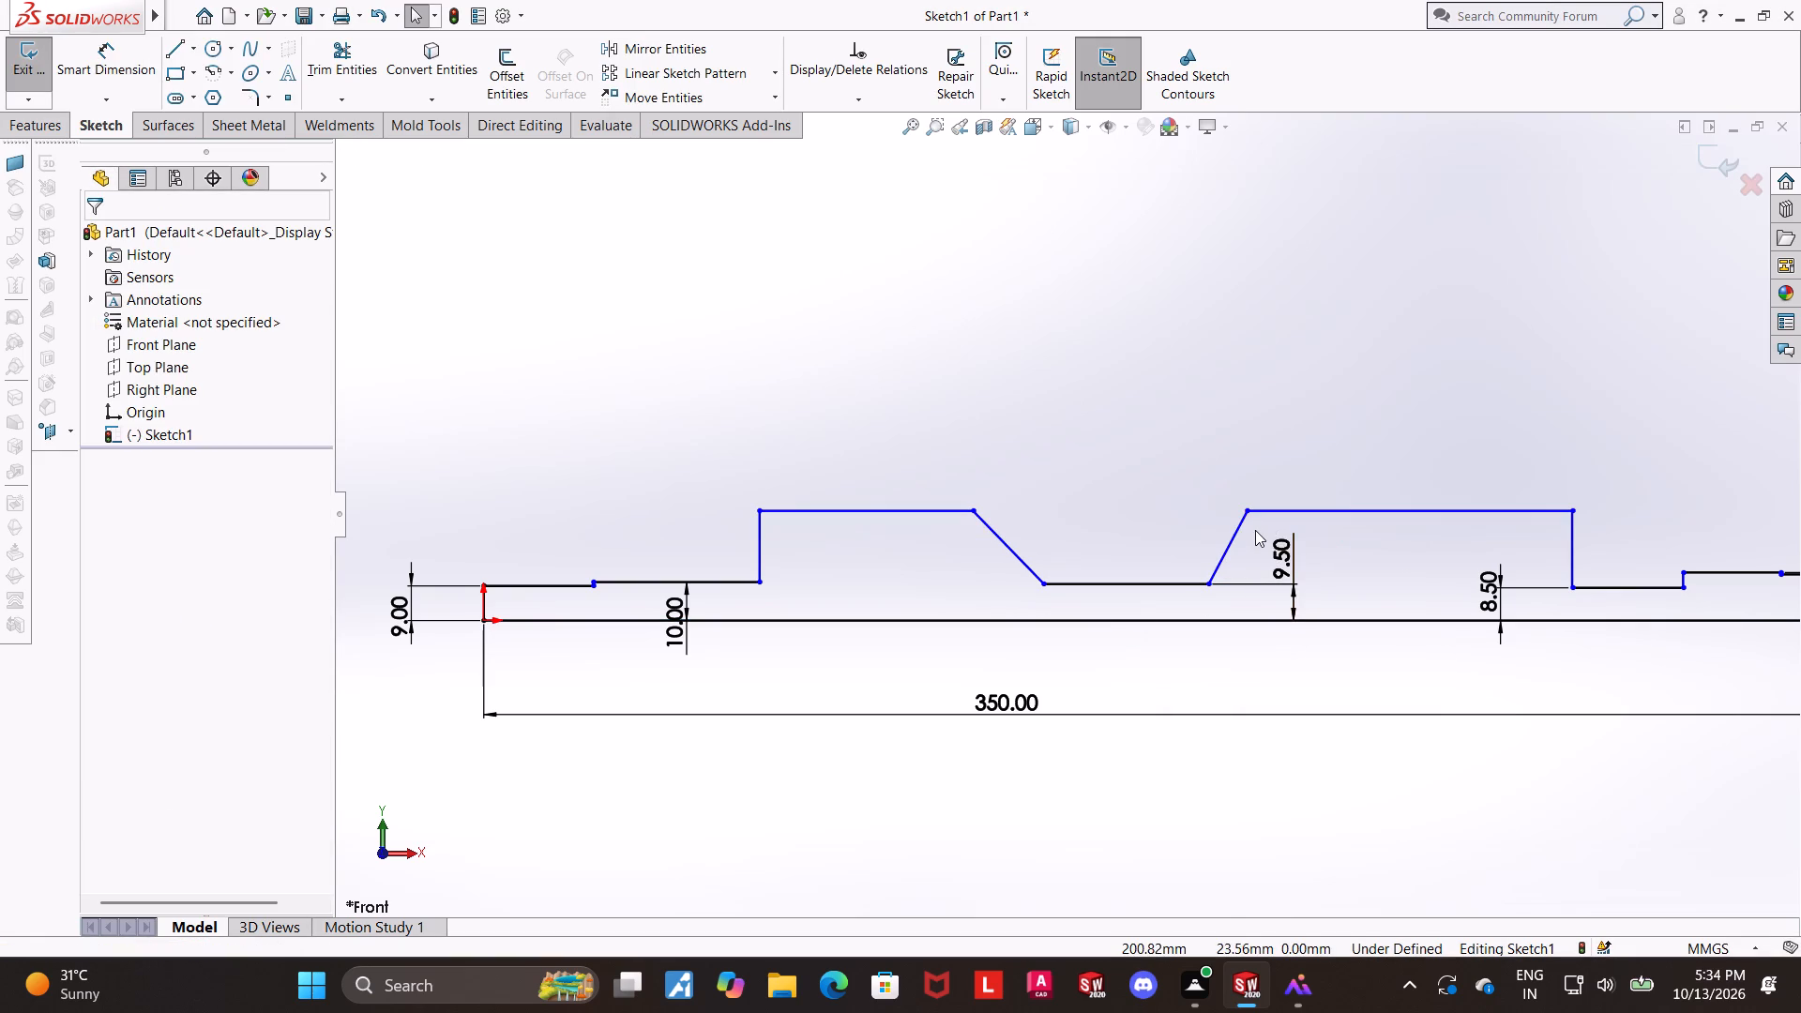
Make the two long raised top edges collinear with the ledge between the rectangular groove and the end step.
{"action": "left_click", "coordinate": [931, 510], "text": "ctrl"}
{"action": "left_click", "coordinate": [1503, 510], "text": "ctrl"}
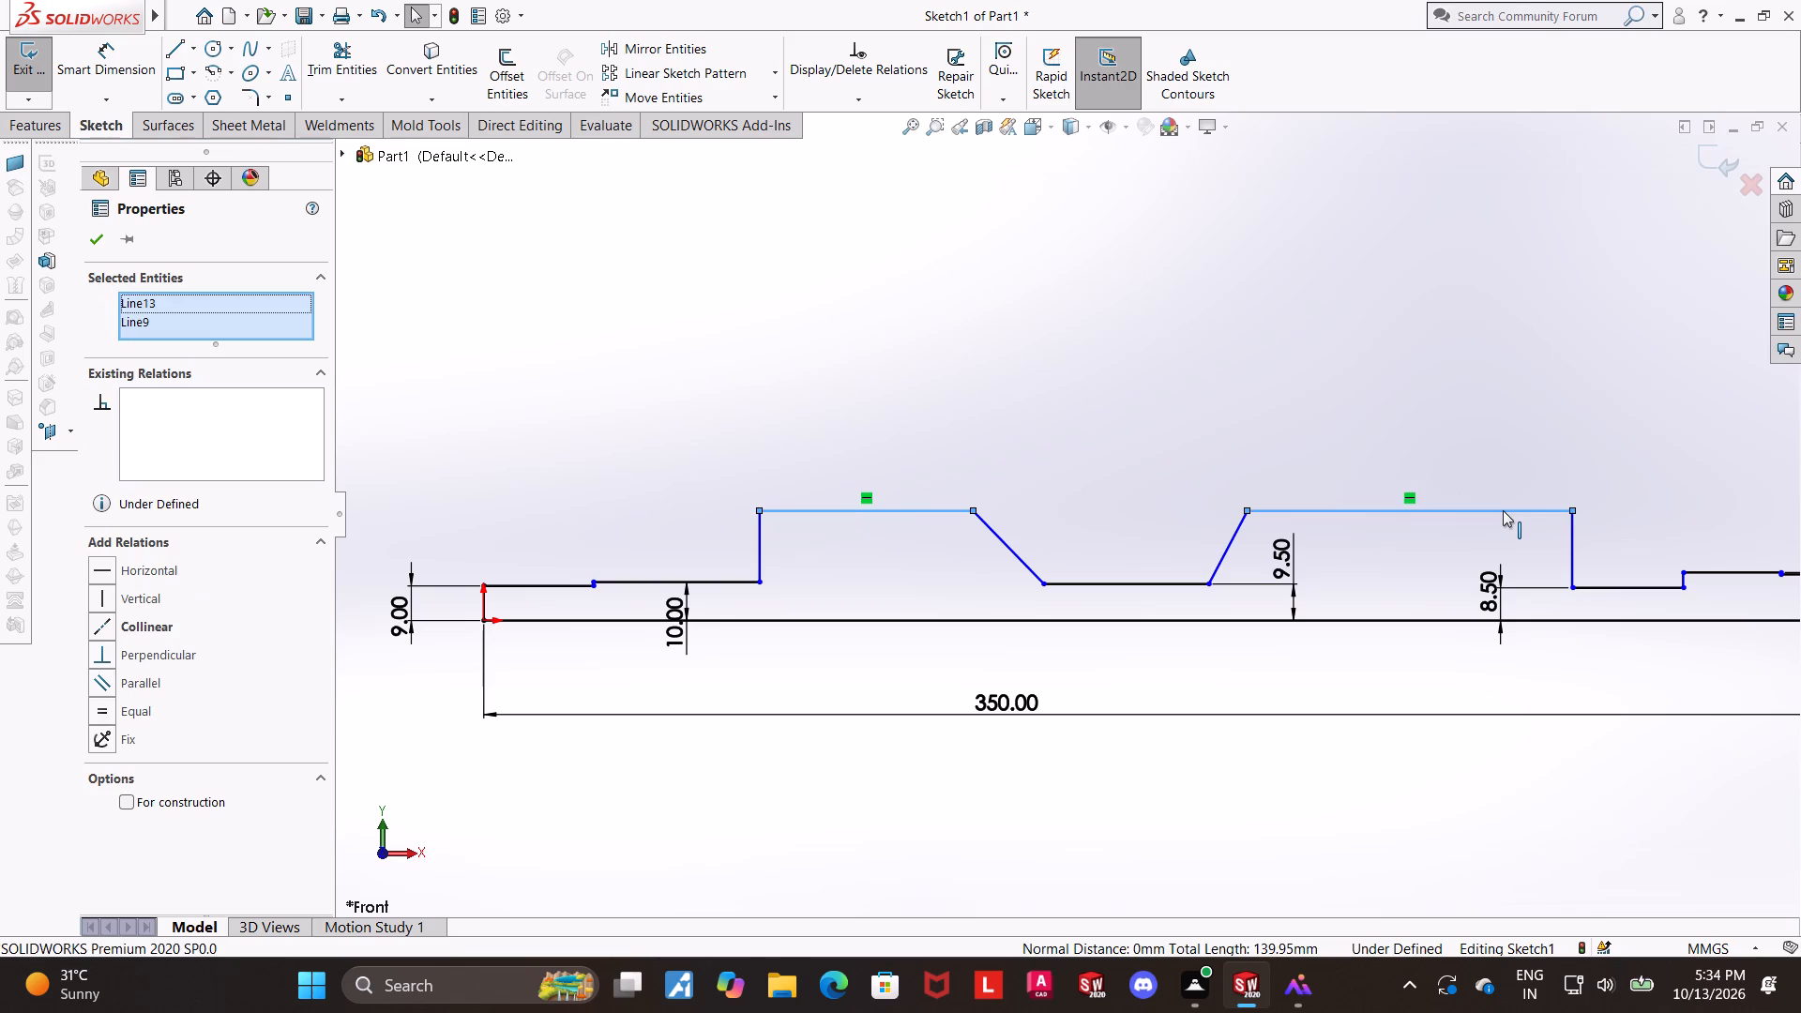
{"action": "scroll", "coordinate": [1647, 575], "scroll_direction": "up", "scroll_amount": 2}
{"action": "scroll", "coordinate": [1659, 574], "scroll_direction": "down", "scroll_amount": 2}
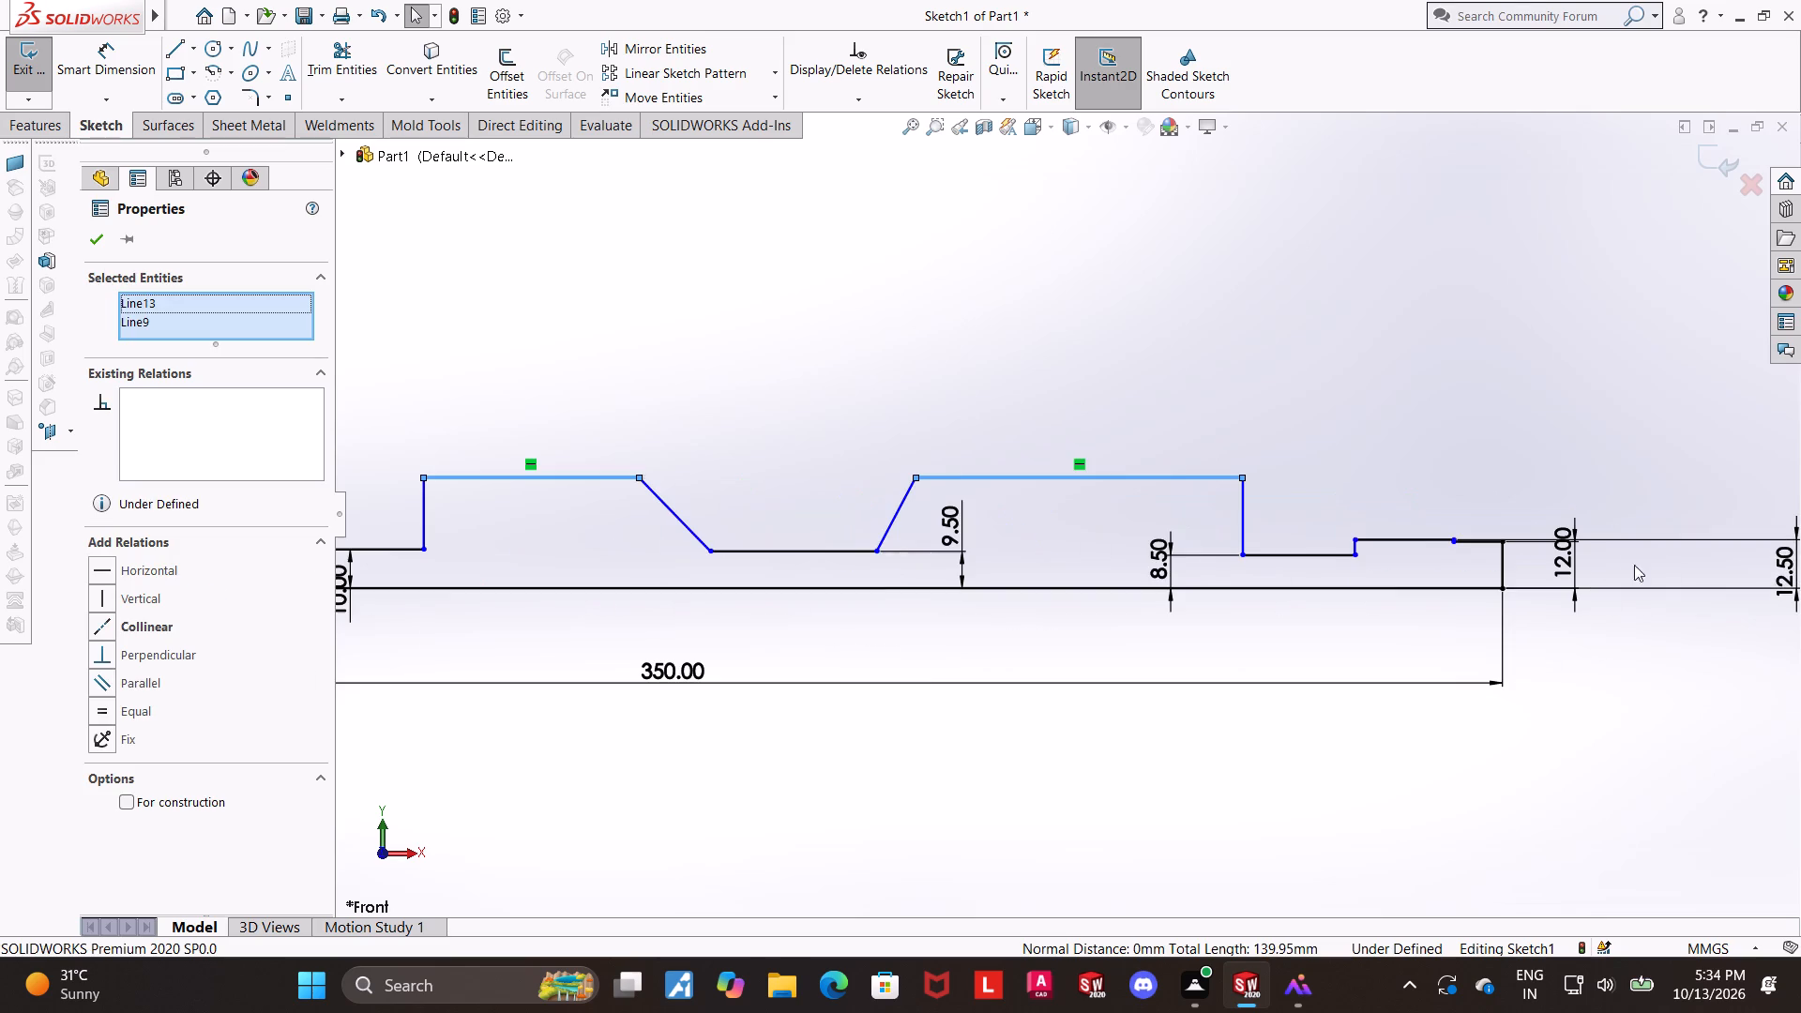
{"action": "left_click", "coordinate": [1411, 542], "text": "ctrl"}
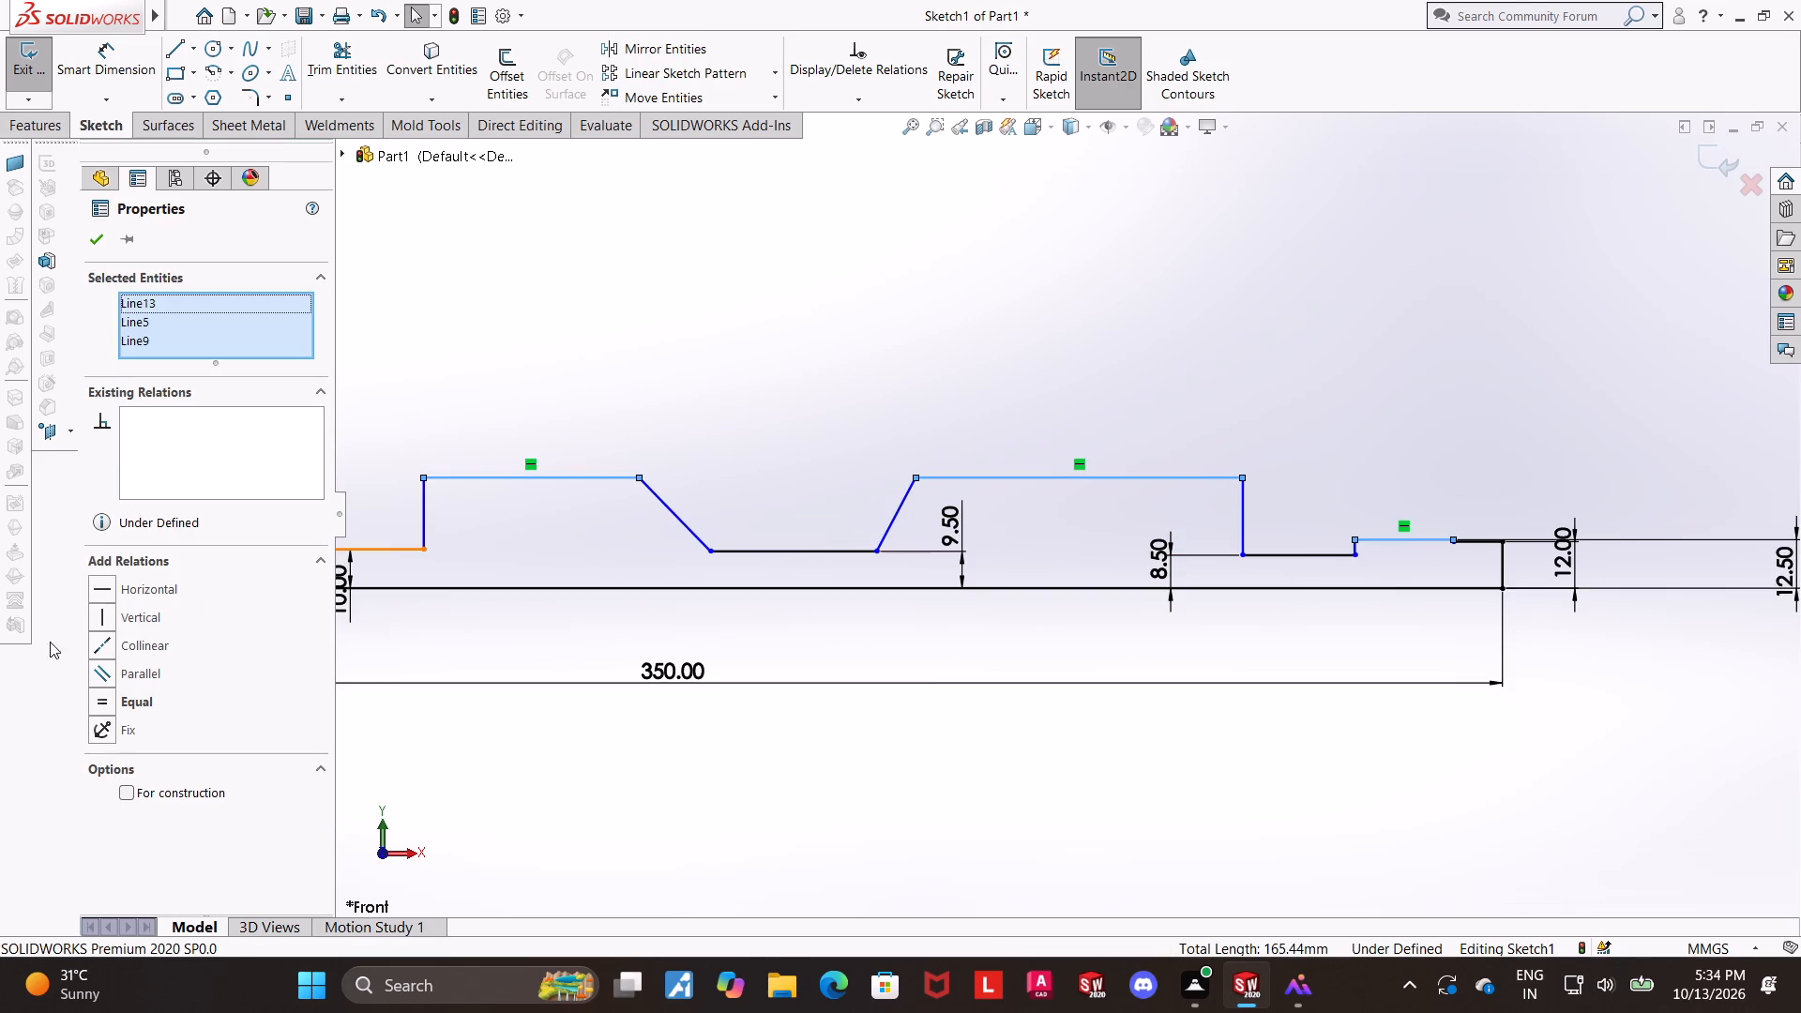
{"action": "left_click", "coordinate": [109, 643]}
{"action": "scroll", "coordinate": [1000, 699], "scroll_direction": "up", "scroll_amount": 2}
{"action": "left_click", "coordinate": [992, 691]}
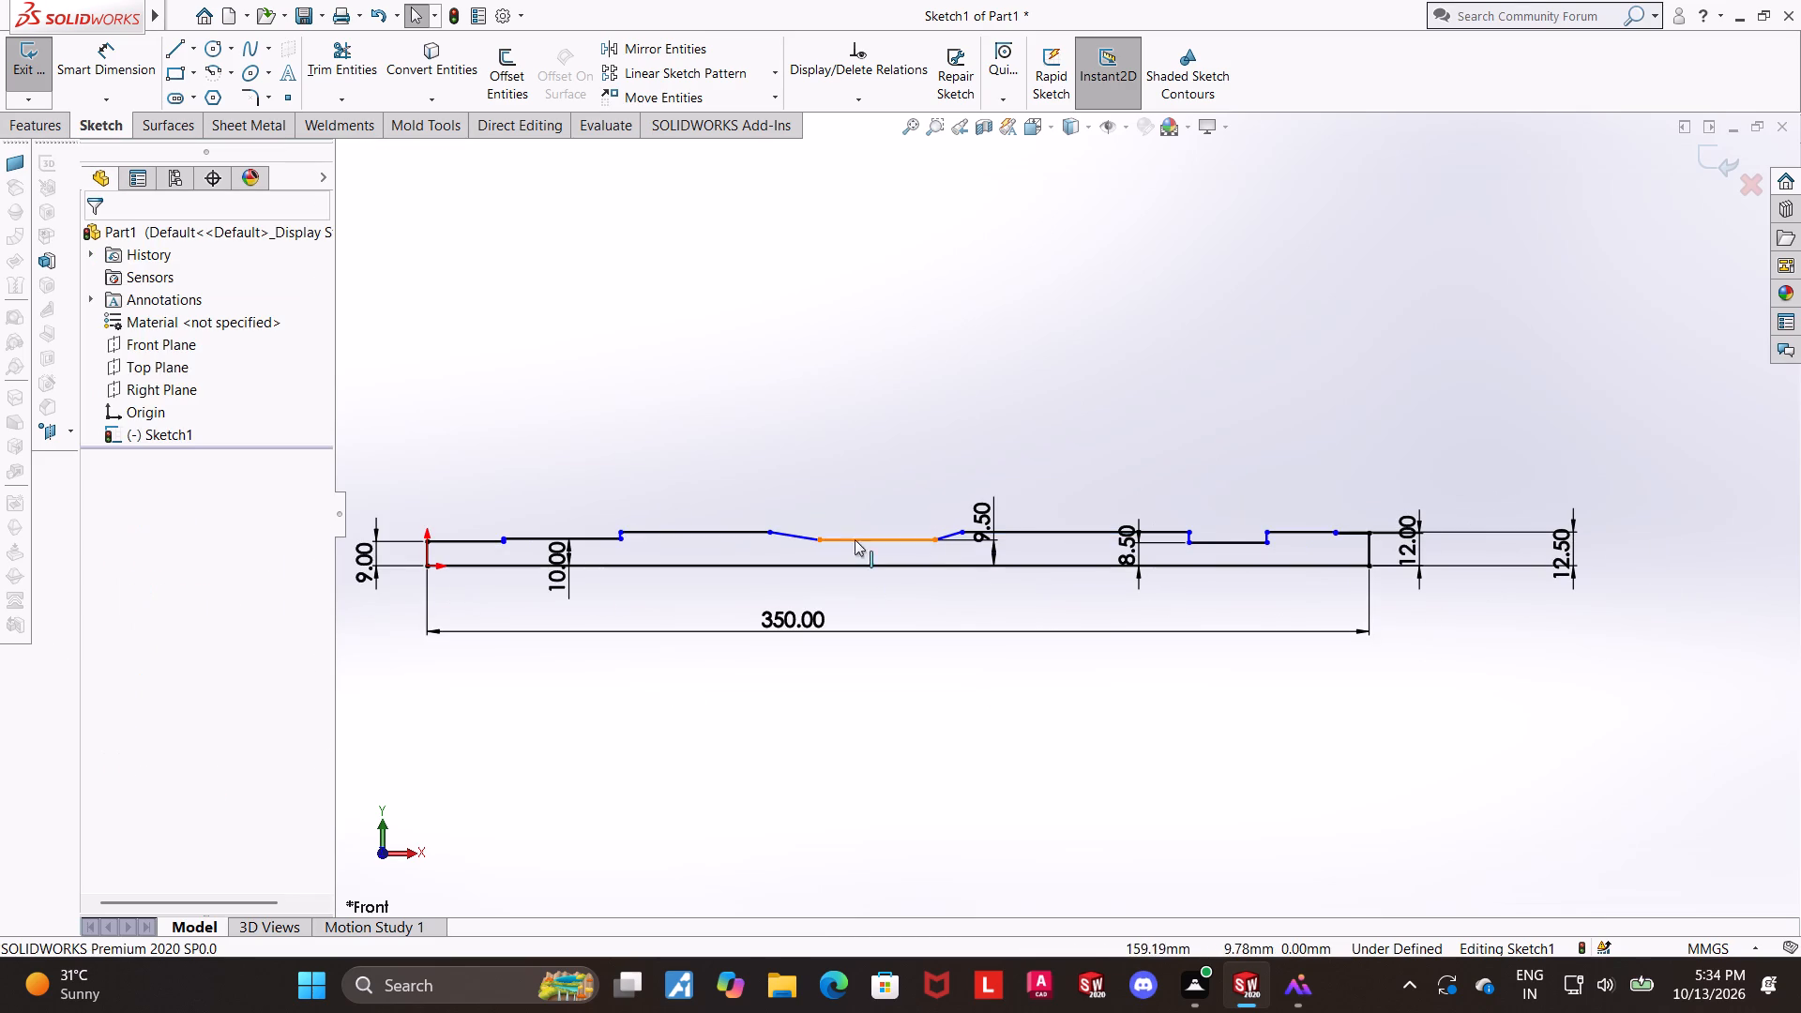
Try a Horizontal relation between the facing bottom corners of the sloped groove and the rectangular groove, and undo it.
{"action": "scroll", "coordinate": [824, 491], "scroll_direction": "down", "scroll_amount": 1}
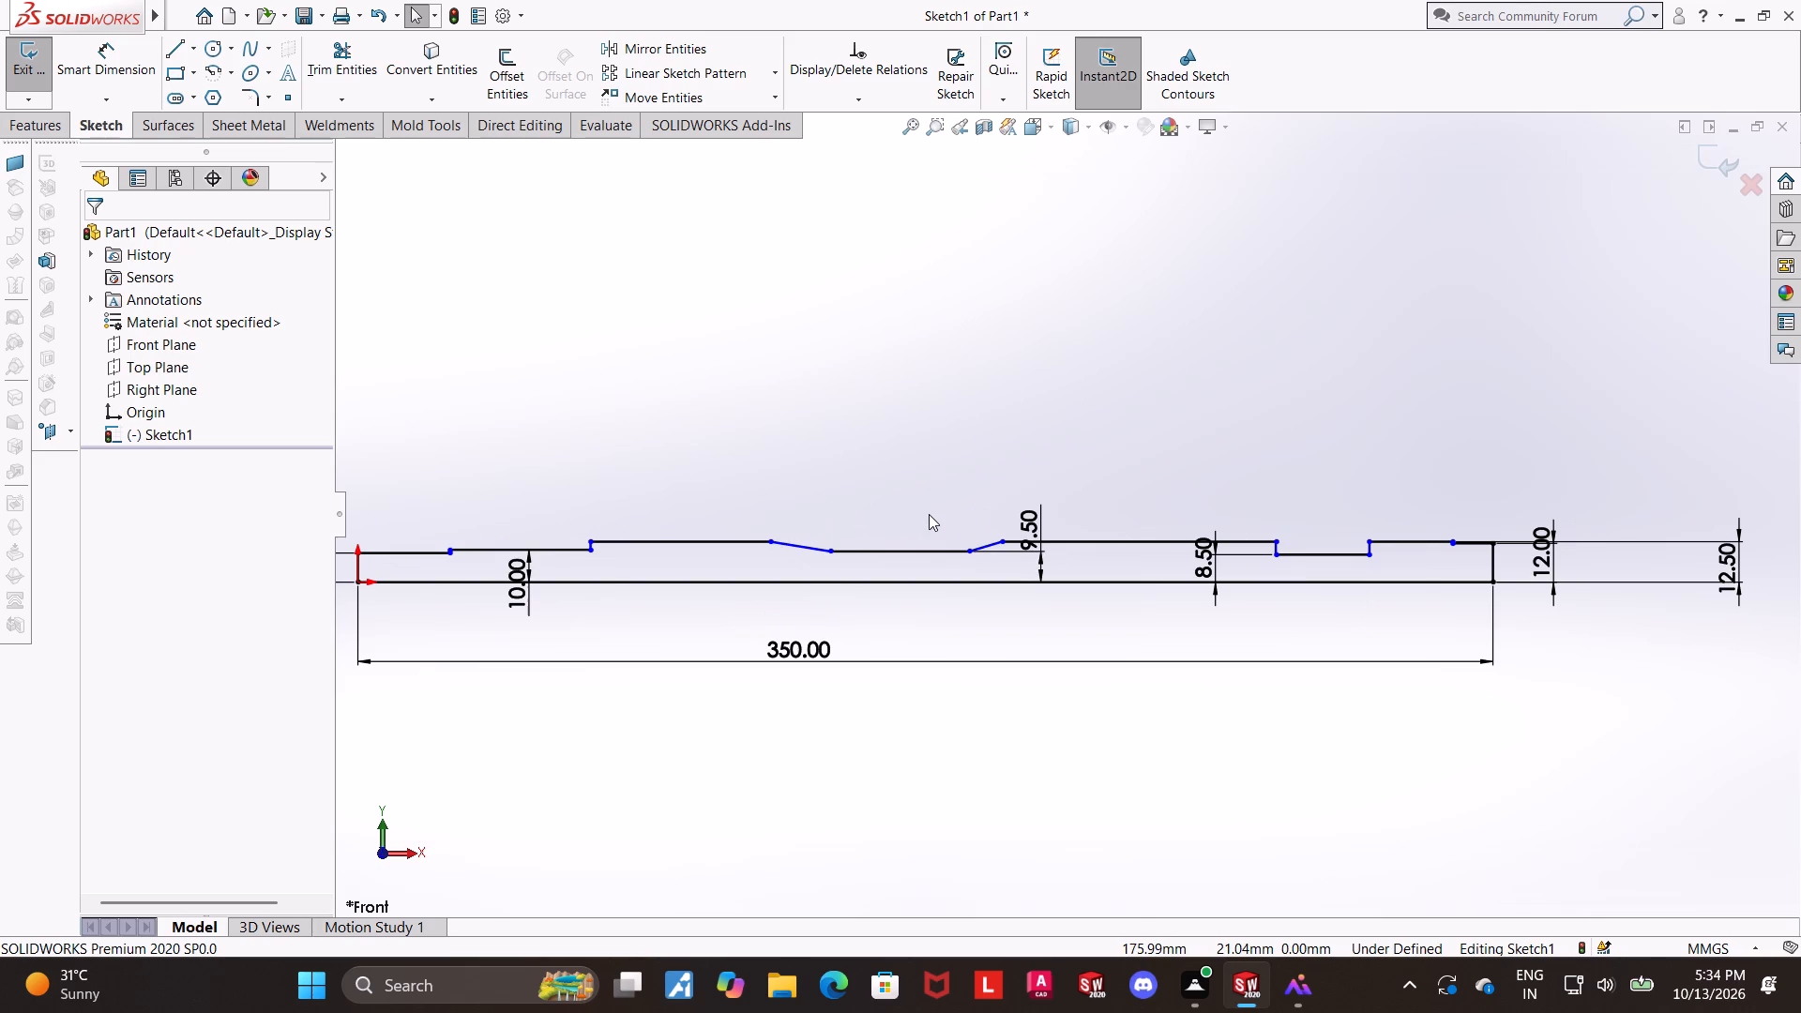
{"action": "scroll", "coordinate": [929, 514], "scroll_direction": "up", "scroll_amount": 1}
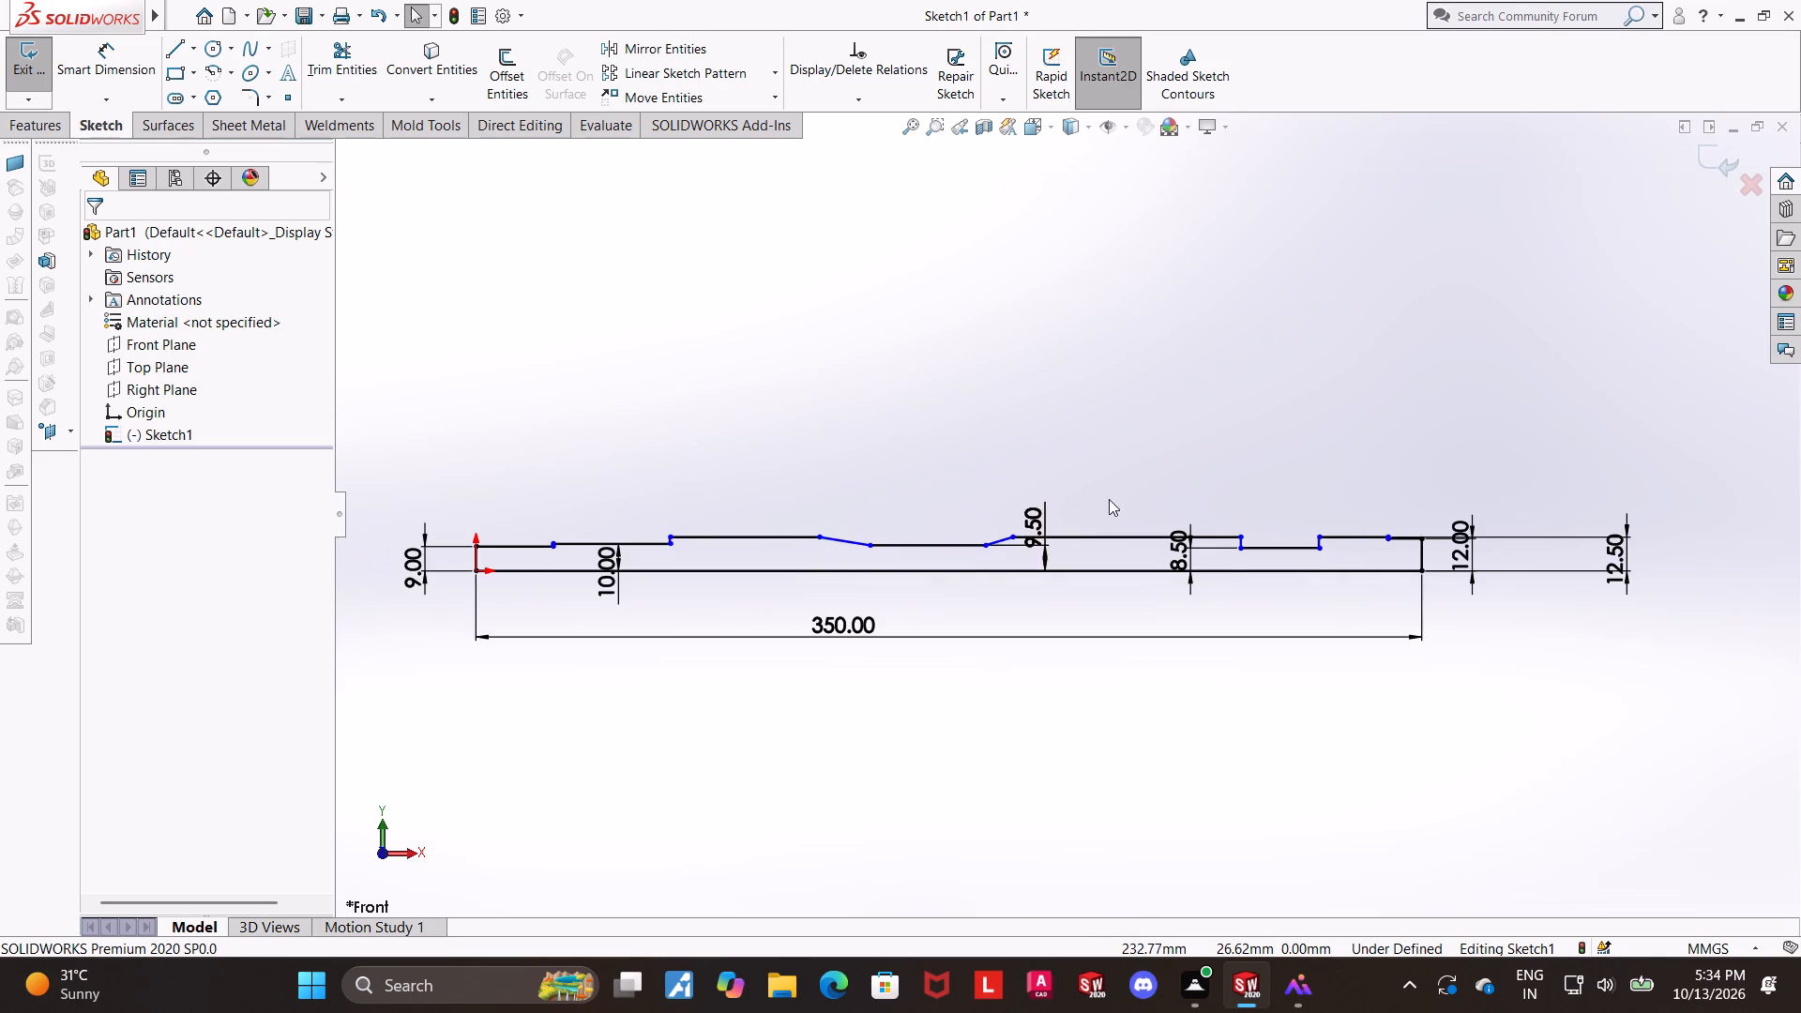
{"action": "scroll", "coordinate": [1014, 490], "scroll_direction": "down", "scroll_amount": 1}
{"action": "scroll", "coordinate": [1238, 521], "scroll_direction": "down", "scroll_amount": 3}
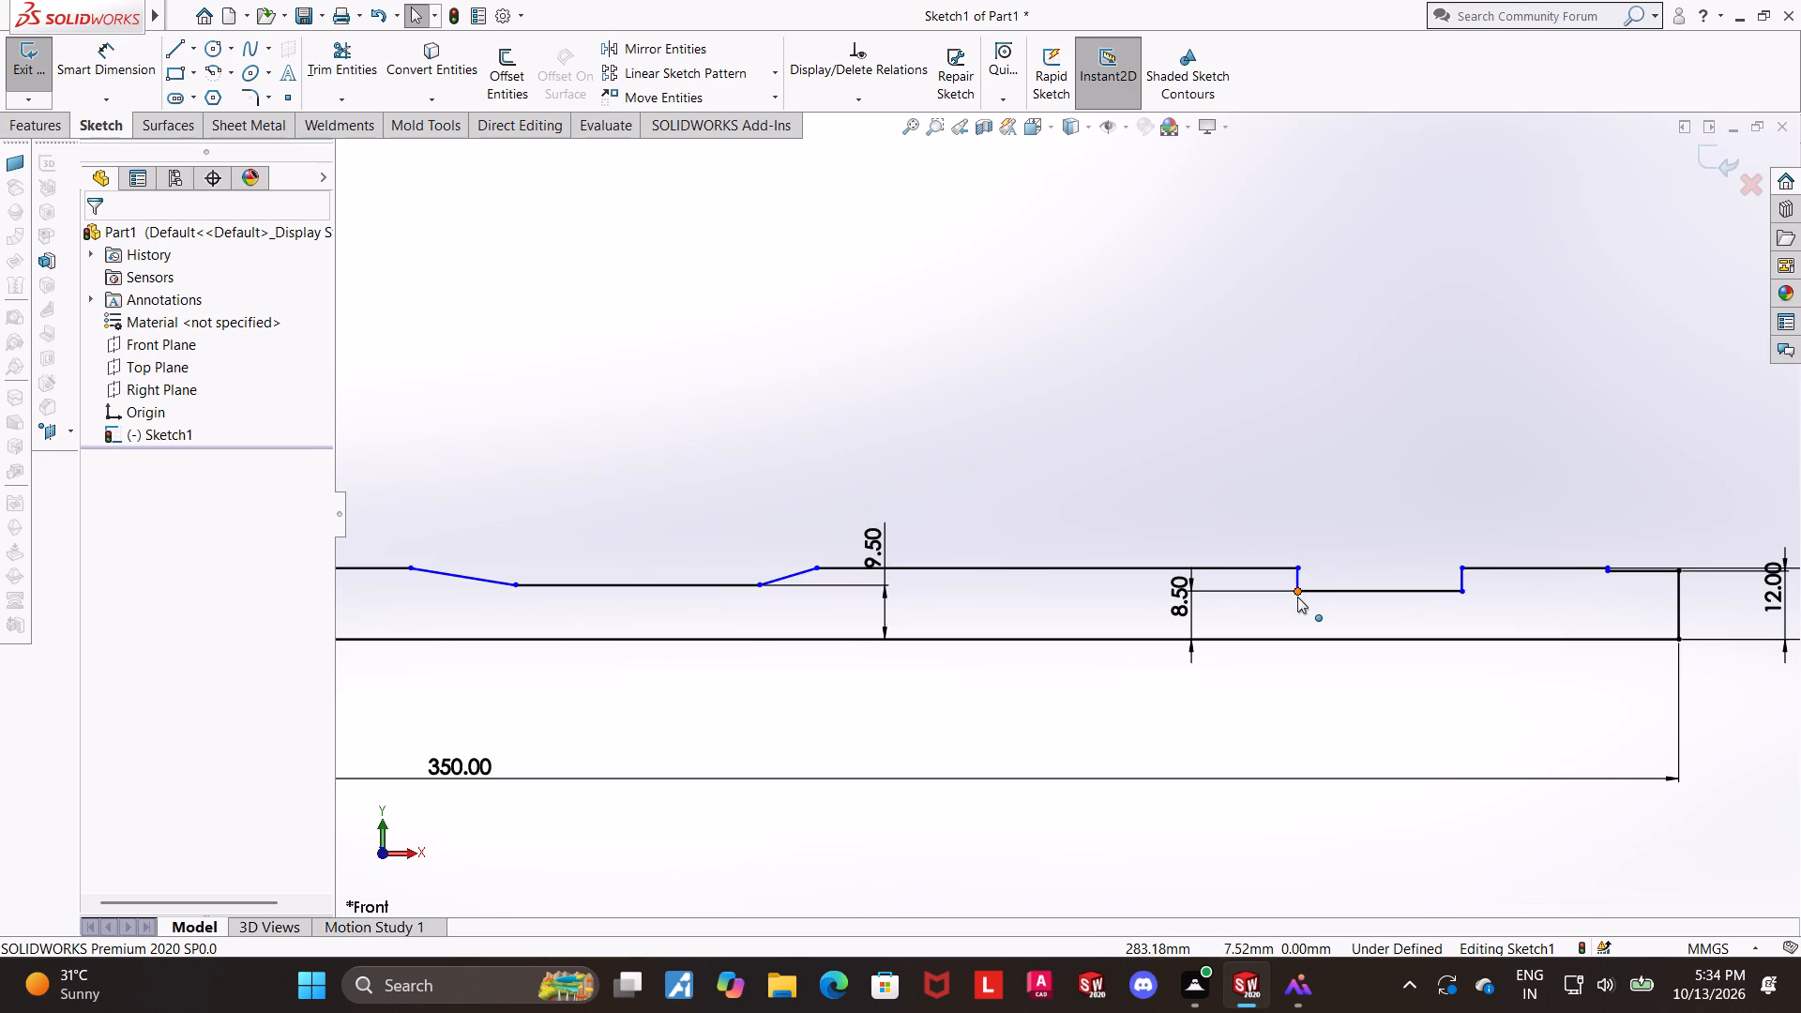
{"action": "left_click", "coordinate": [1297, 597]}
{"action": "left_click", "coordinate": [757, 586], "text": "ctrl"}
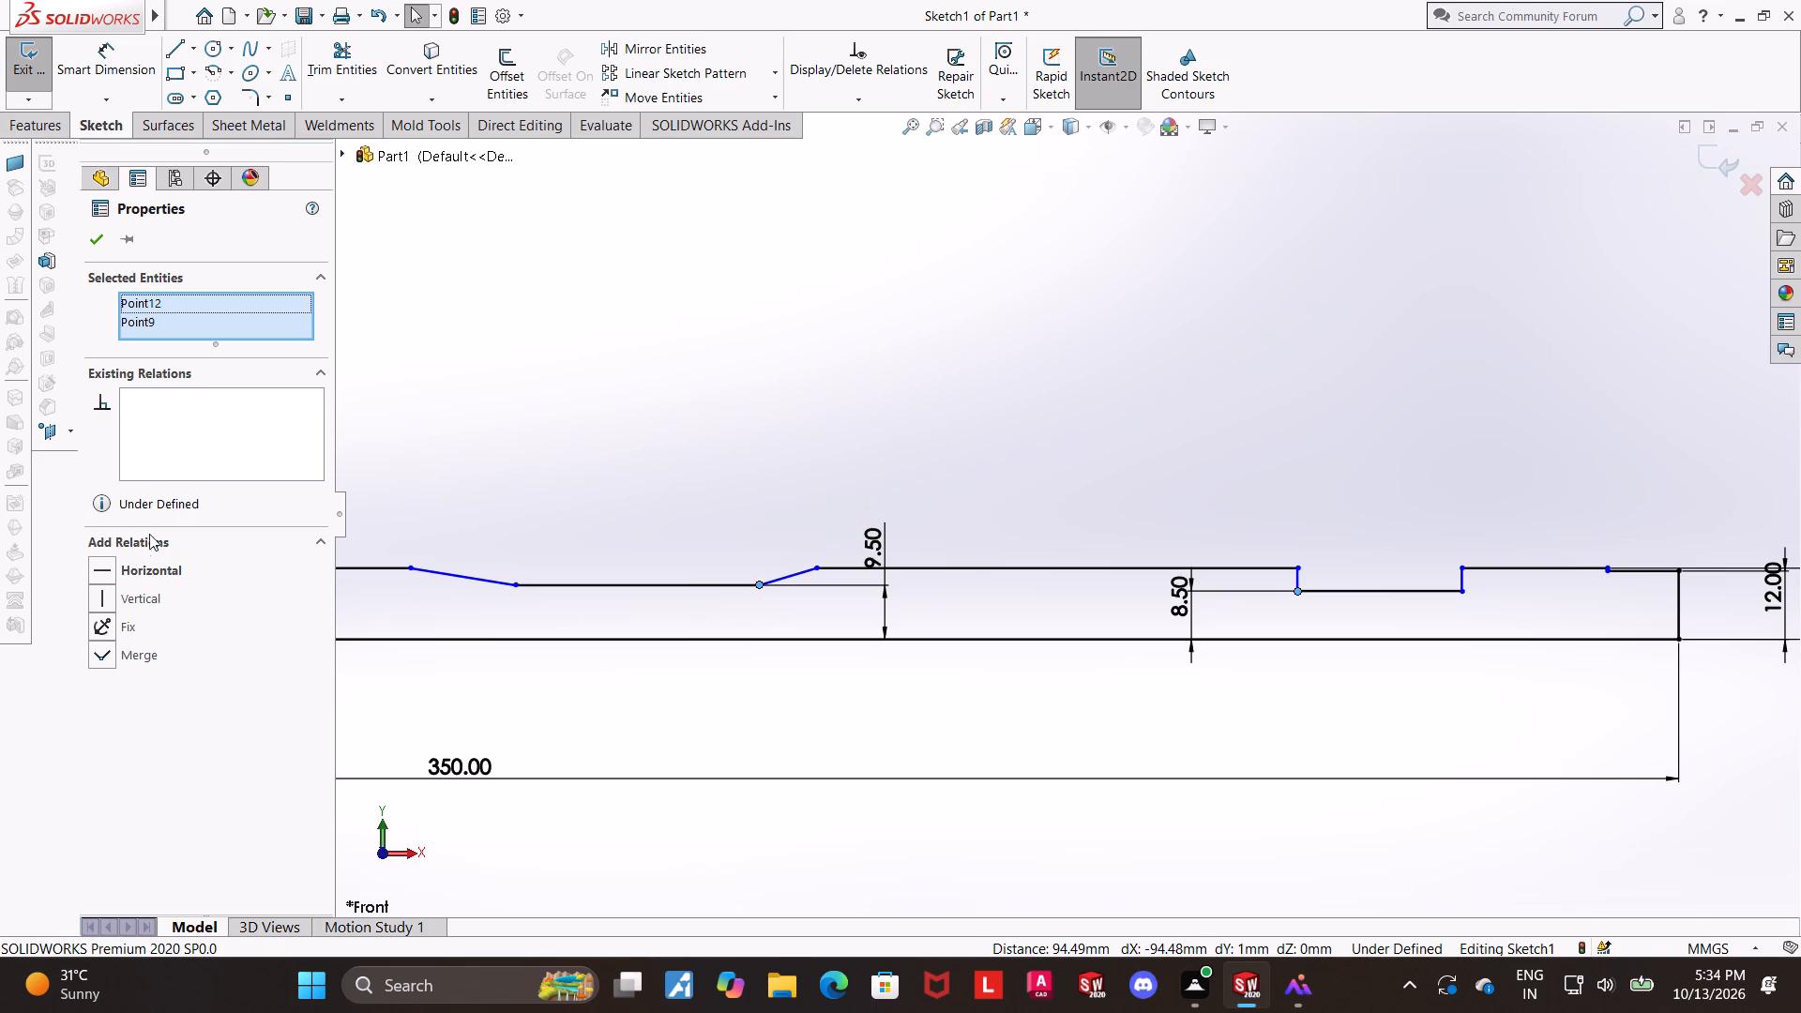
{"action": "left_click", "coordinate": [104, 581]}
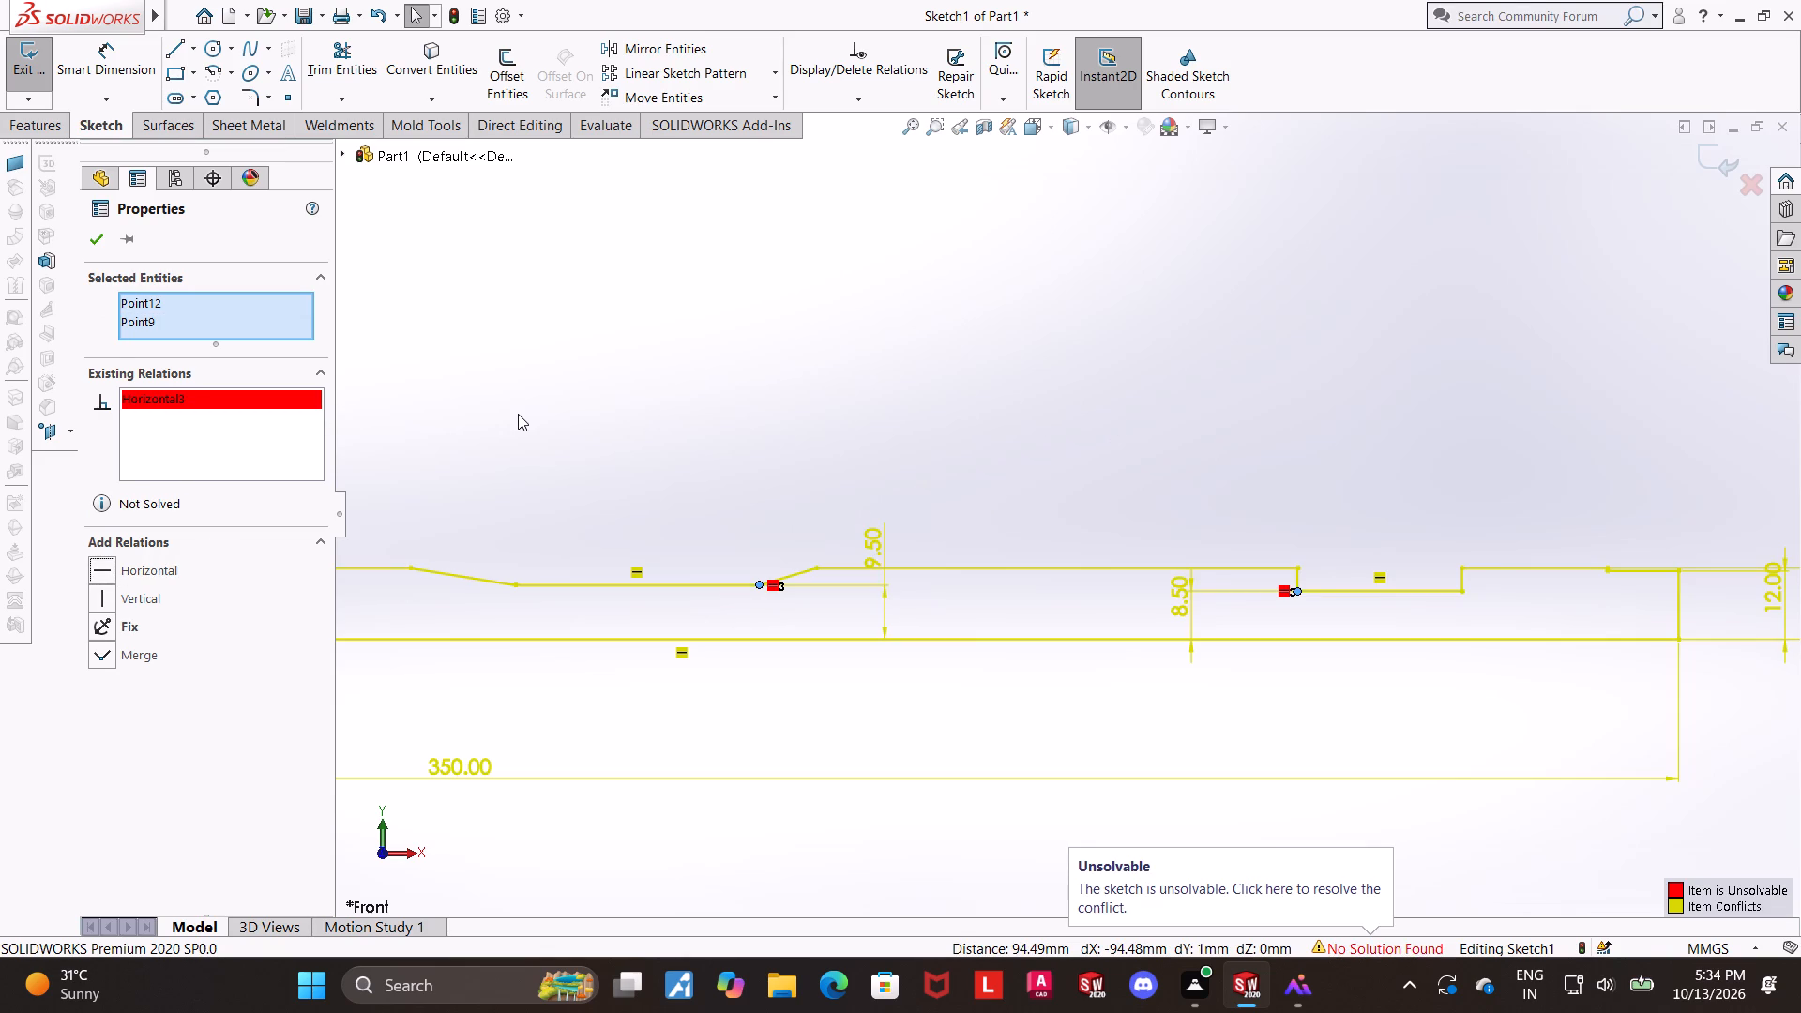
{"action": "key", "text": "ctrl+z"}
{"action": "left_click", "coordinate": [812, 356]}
Shift the sloped groove's upper corner nearest the origin along the top edge toward the groove, making that side steeper.
{"action": "scroll", "coordinate": [1057, 478], "scroll_direction": "up", "scroll_amount": 1}
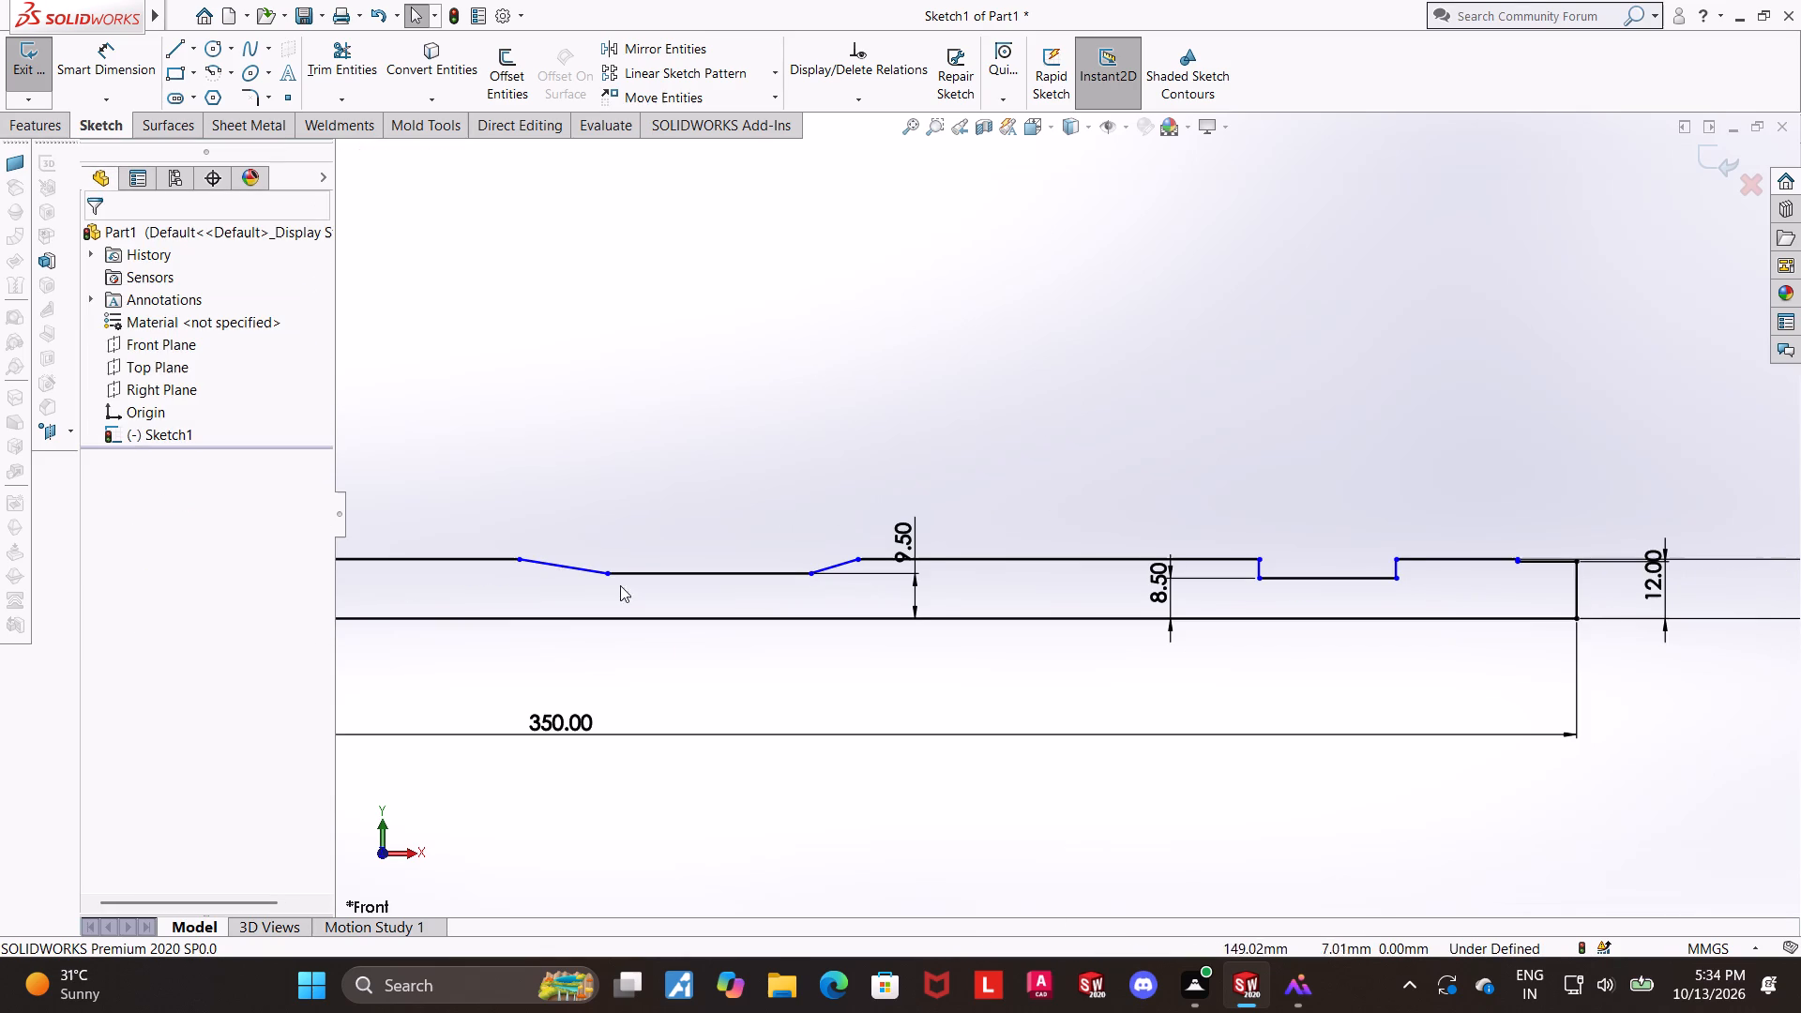
{"action": "left_click_drag", "start_coordinate": [522, 561], "coordinate": [550, 556]}
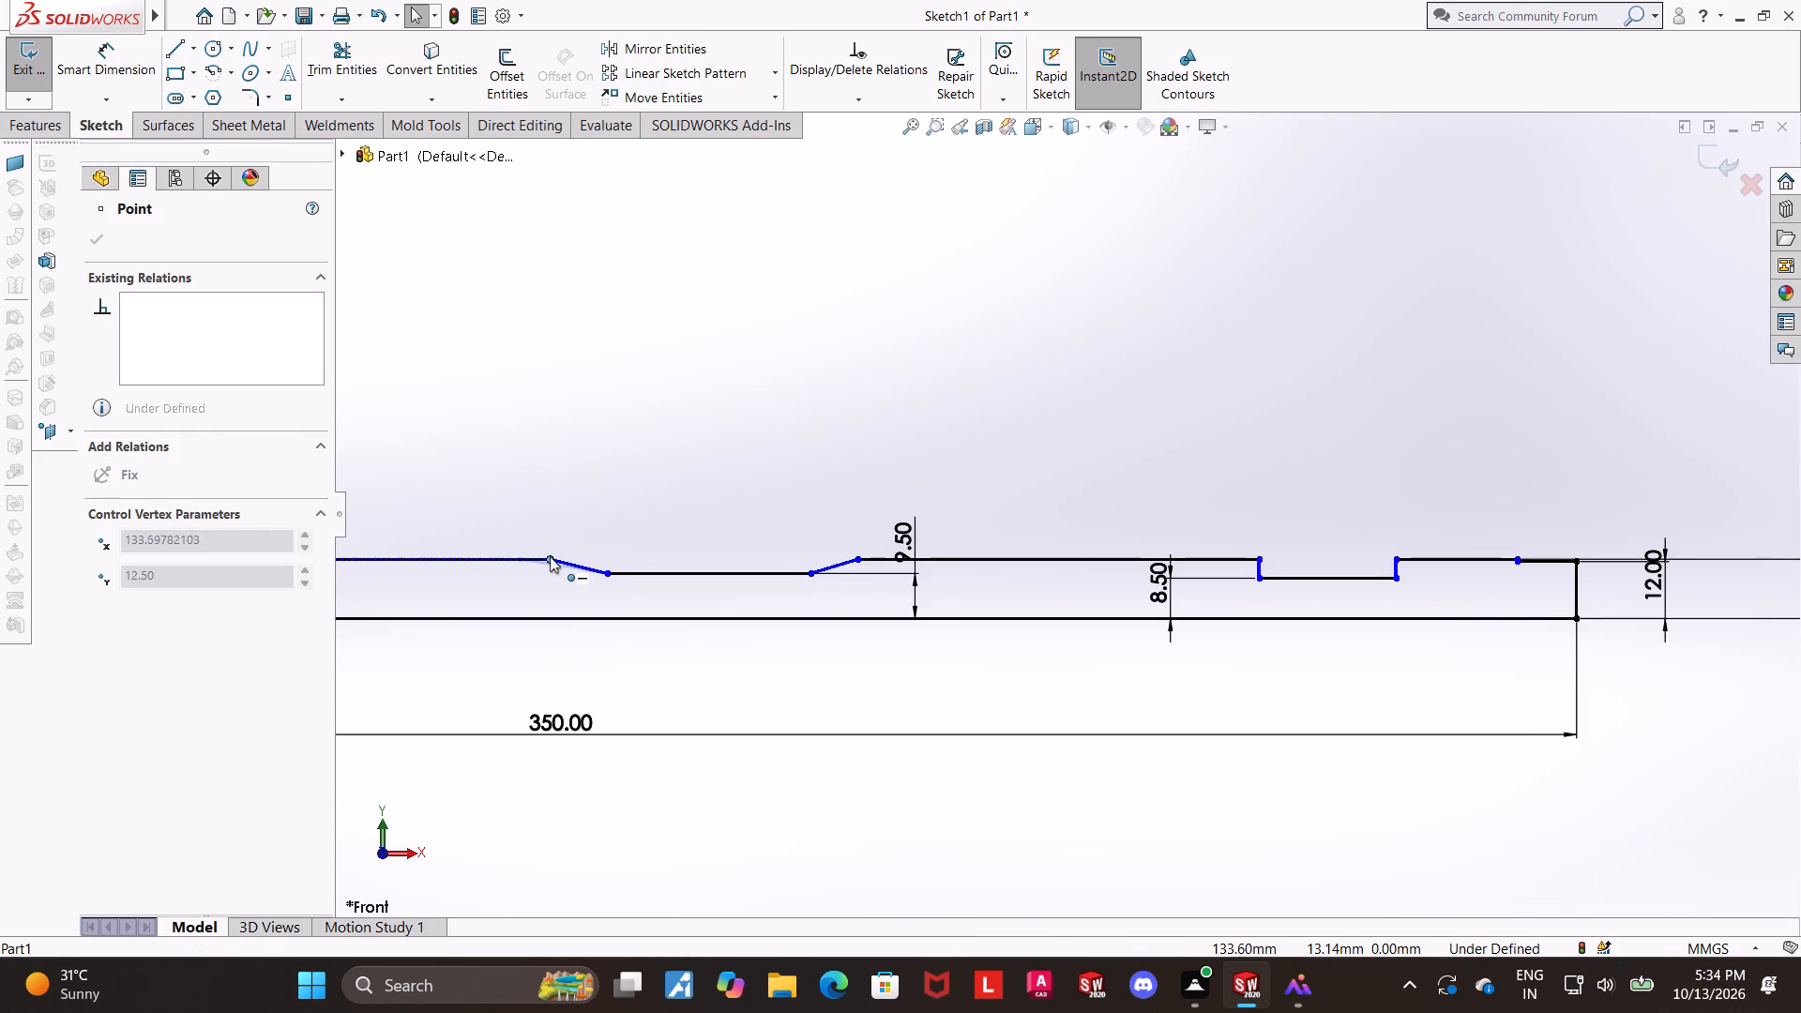
{"action": "left_click_drag", "start_coordinate": [550, 556], "coordinate": [569, 556]}
{"action": "left_click", "coordinate": [983, 391]}
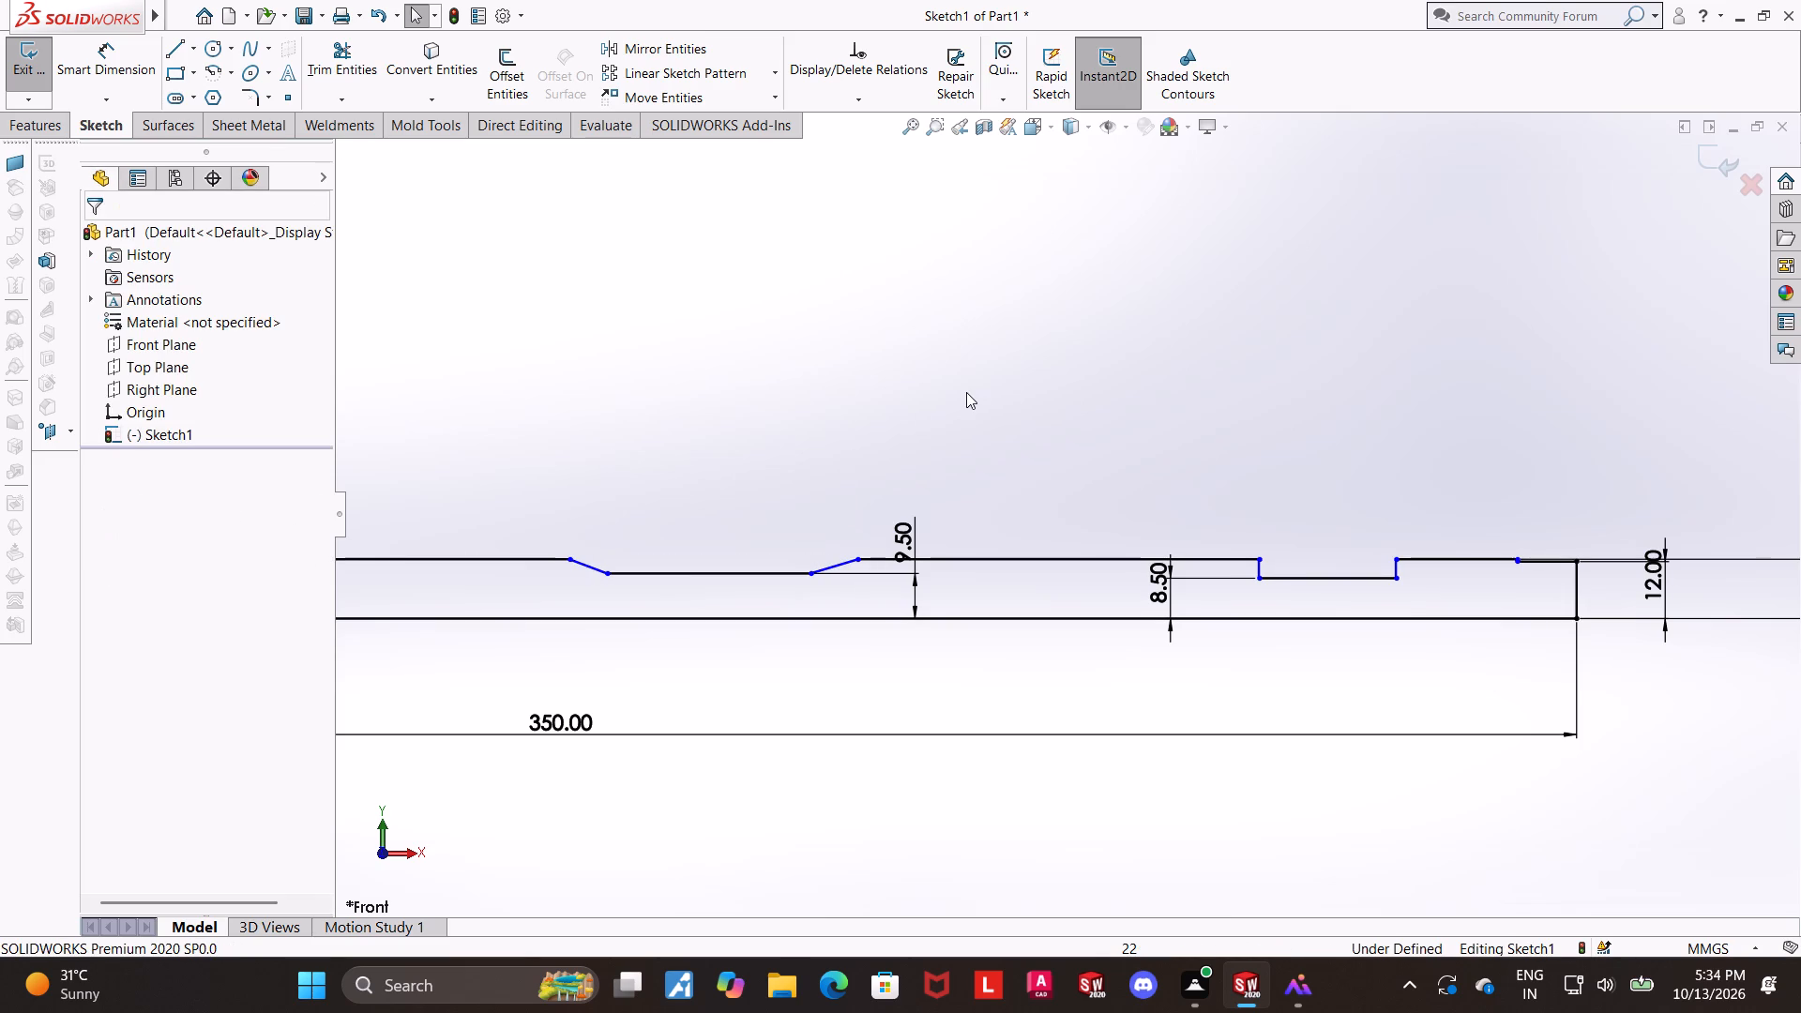
Examine the whole profile from the origin to the far end to check its edges and existing dimensions.
{"action": "scroll", "coordinate": [990, 400], "scroll_direction": "up", "scroll_amount": 2}
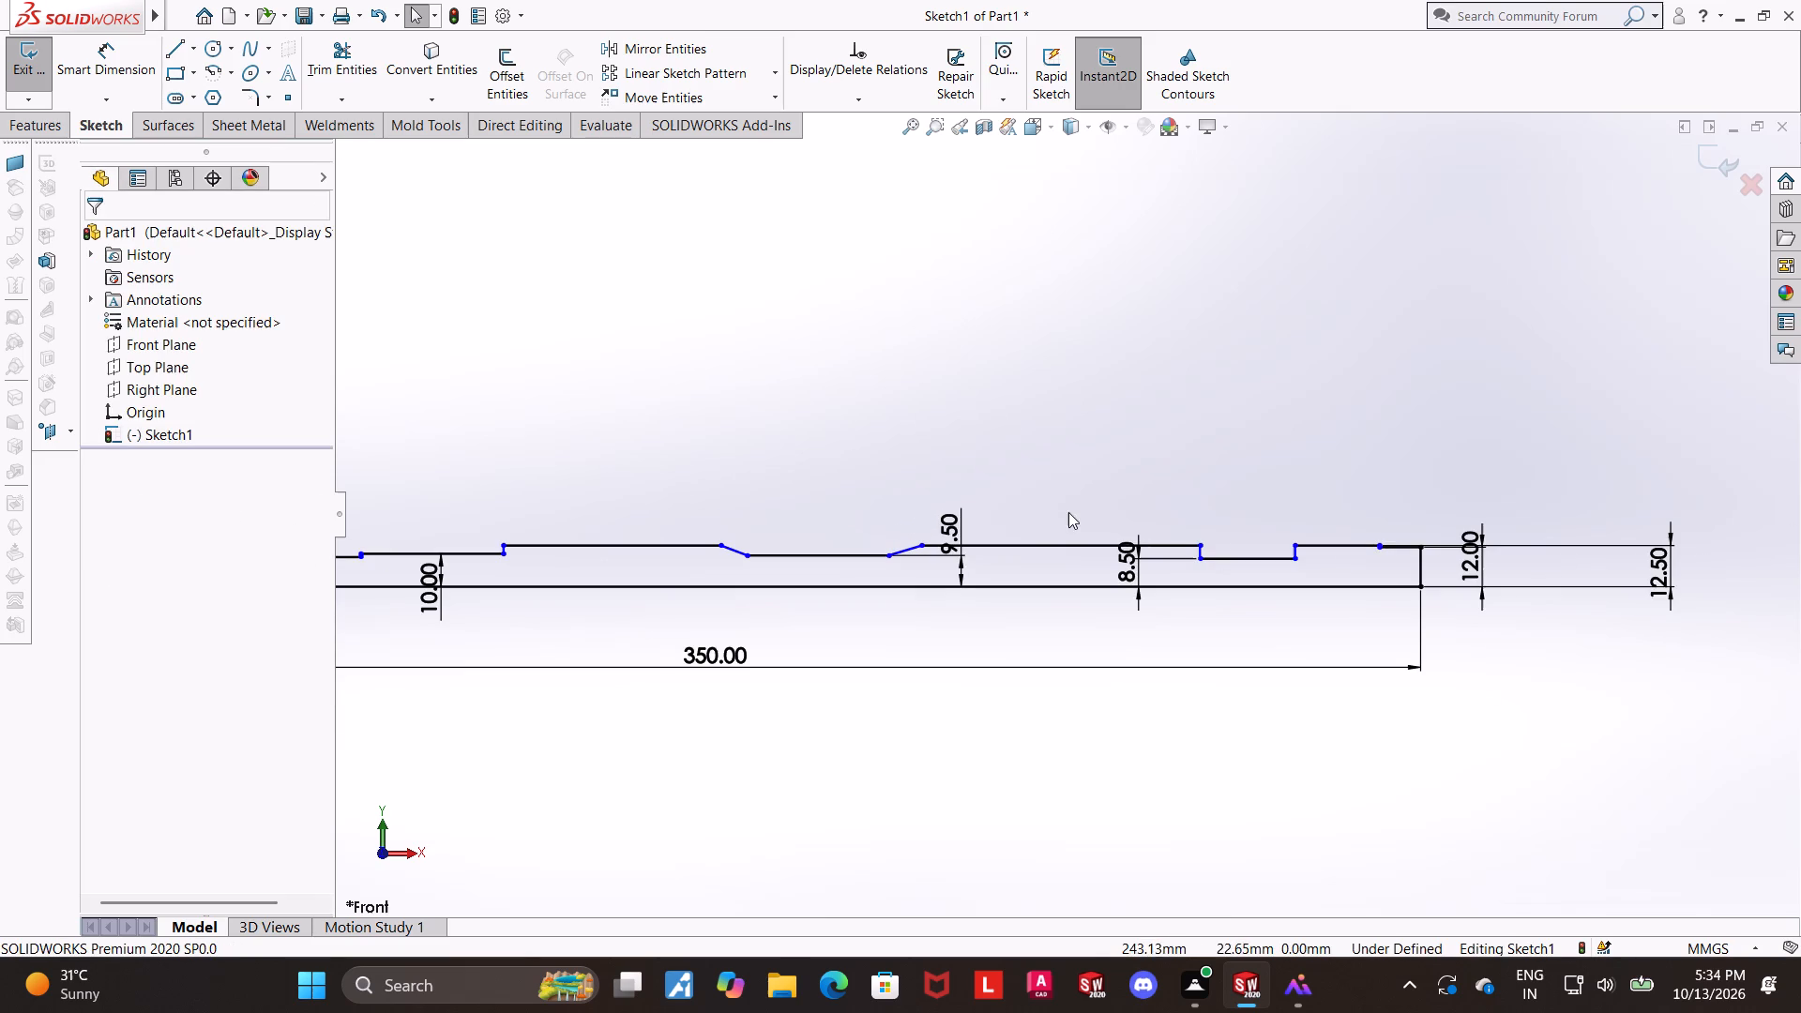
{"action": "scroll", "coordinate": [608, 539], "scroll_direction": "up", "scroll_amount": 3}
{"action": "scroll", "coordinate": [603, 537], "scroll_direction": "down", "scroll_amount": 3}
{"action": "scroll", "coordinate": [1100, 521], "scroll_direction": "down", "scroll_amount": 2}
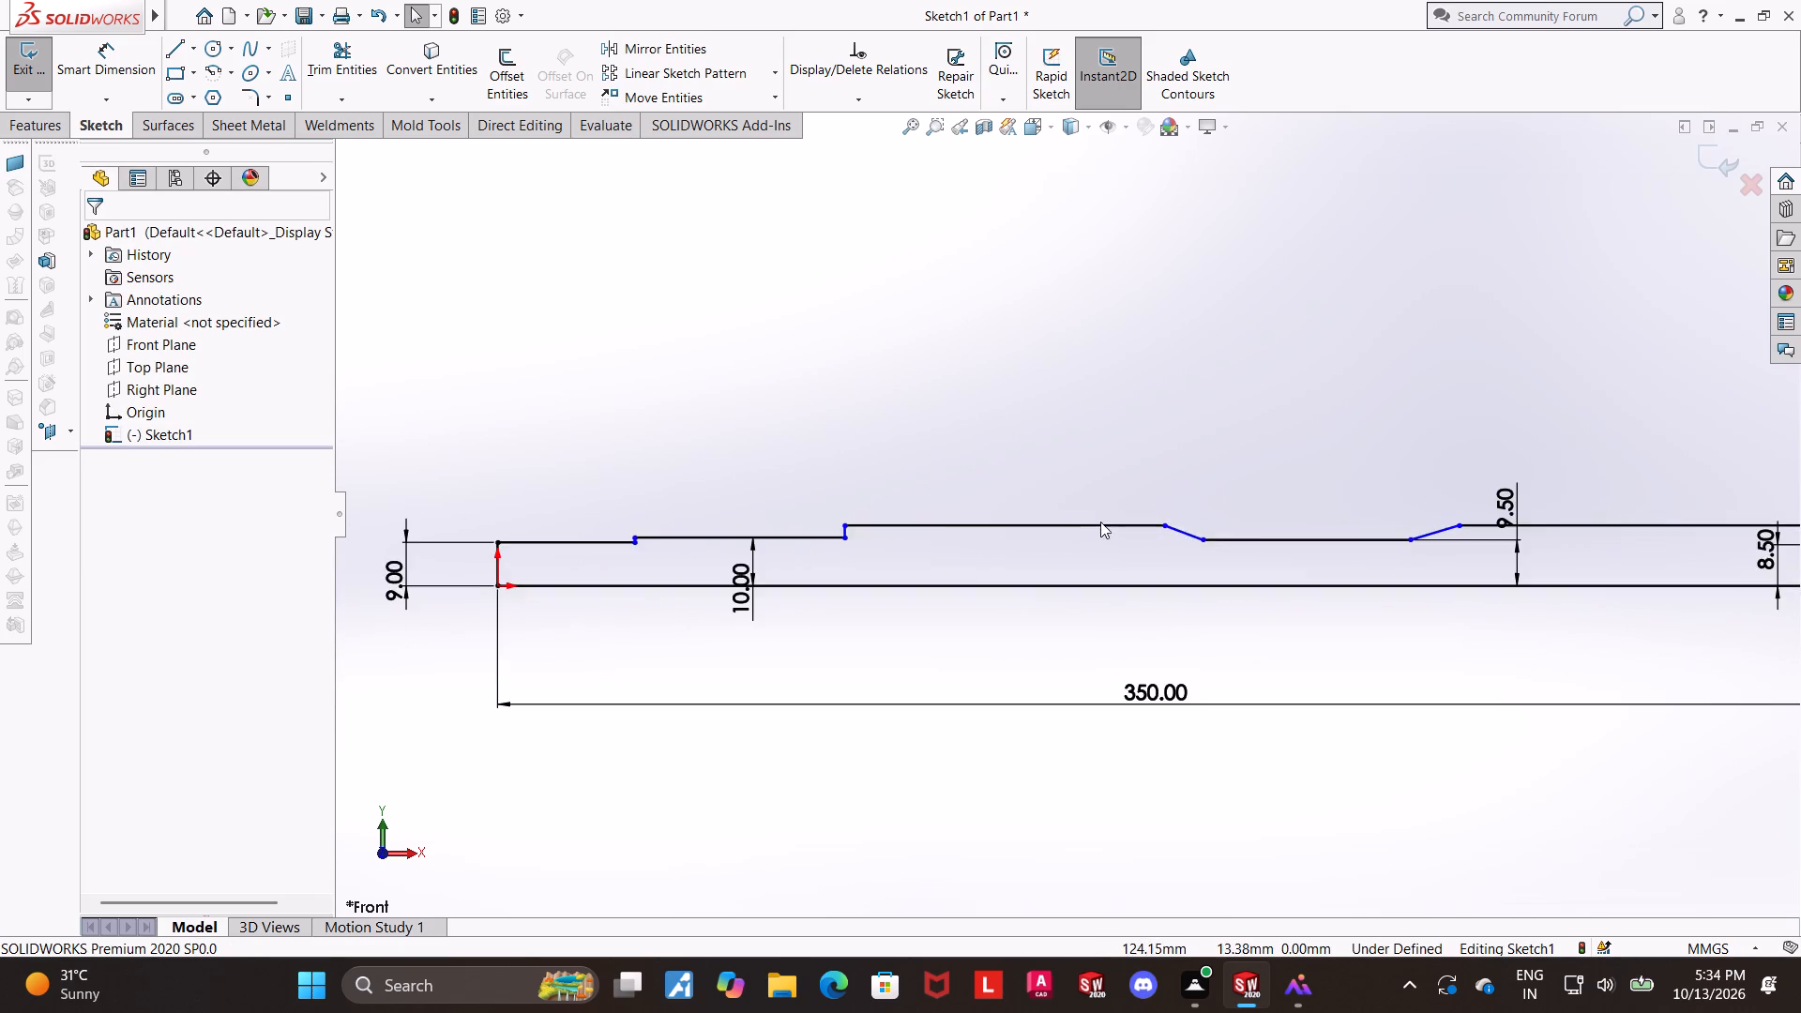
{"action": "scroll", "coordinate": [935, 526], "scroll_direction": "down", "scroll_amount": 2}
{"action": "scroll", "coordinate": [935, 526], "scroll_direction": "up", "scroll_amount": 1}
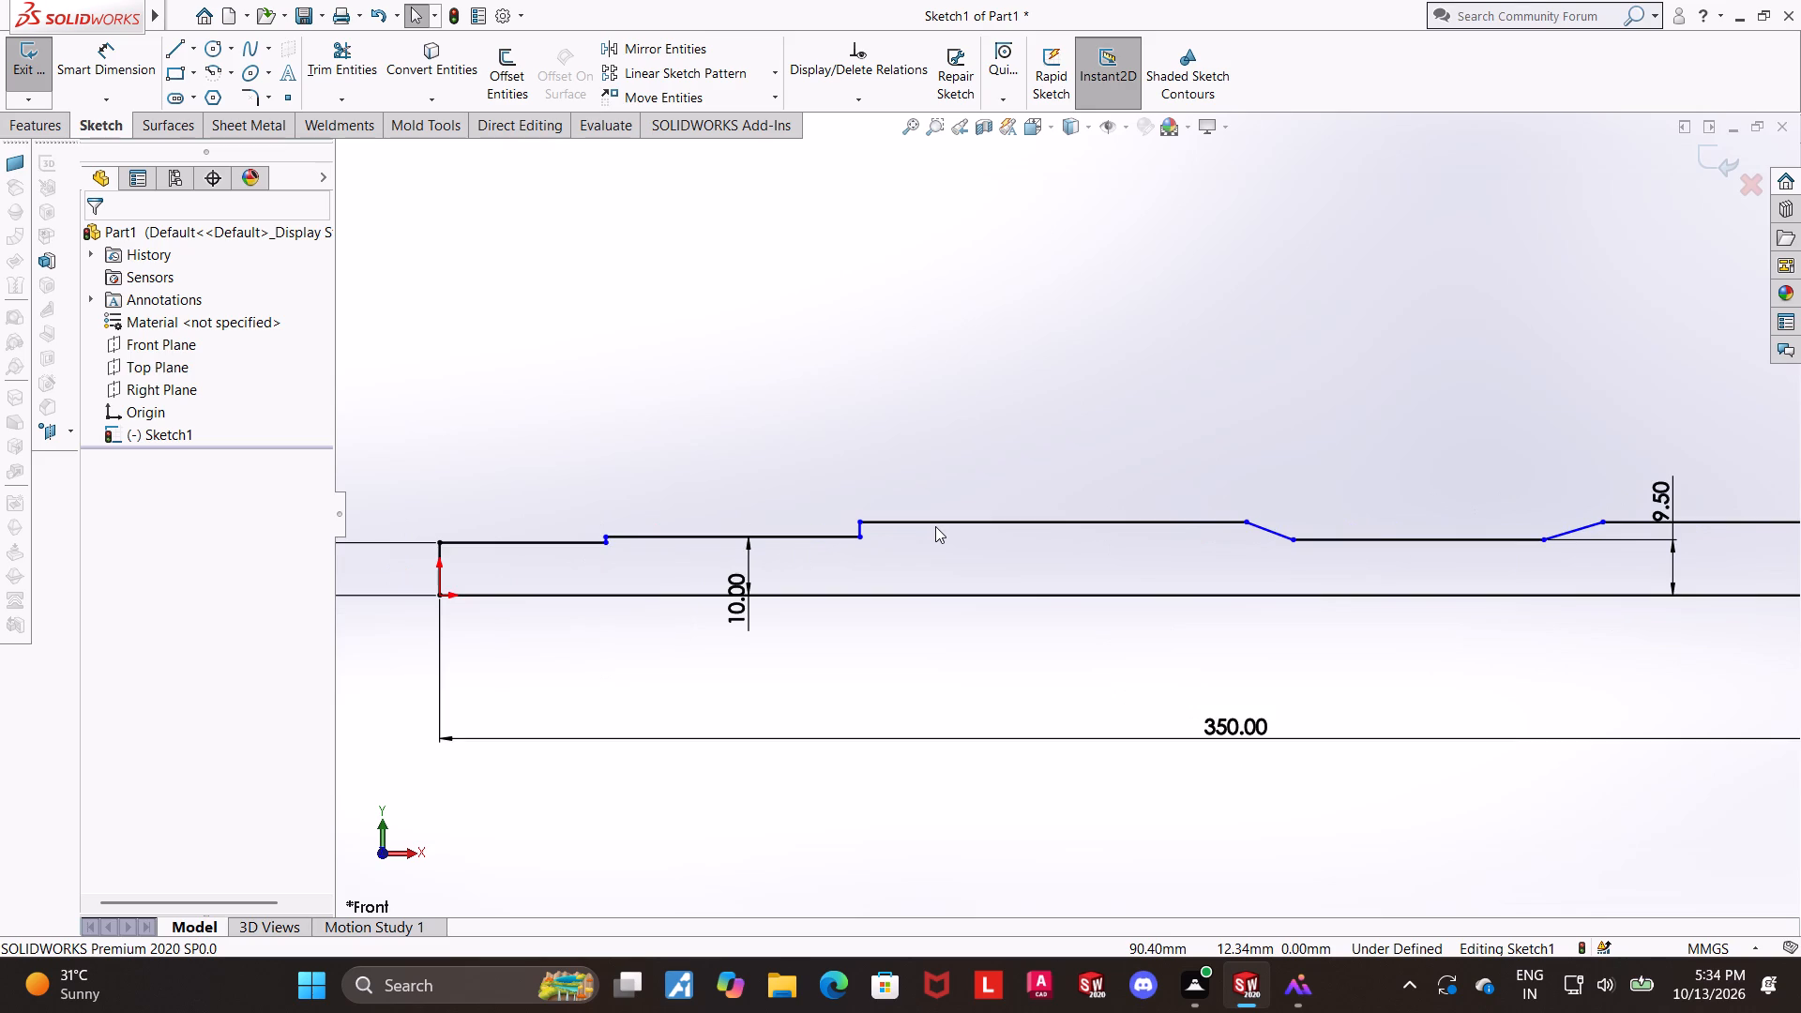
{"action": "scroll", "coordinate": [1059, 609], "scroll_direction": "up", "scroll_amount": 3}
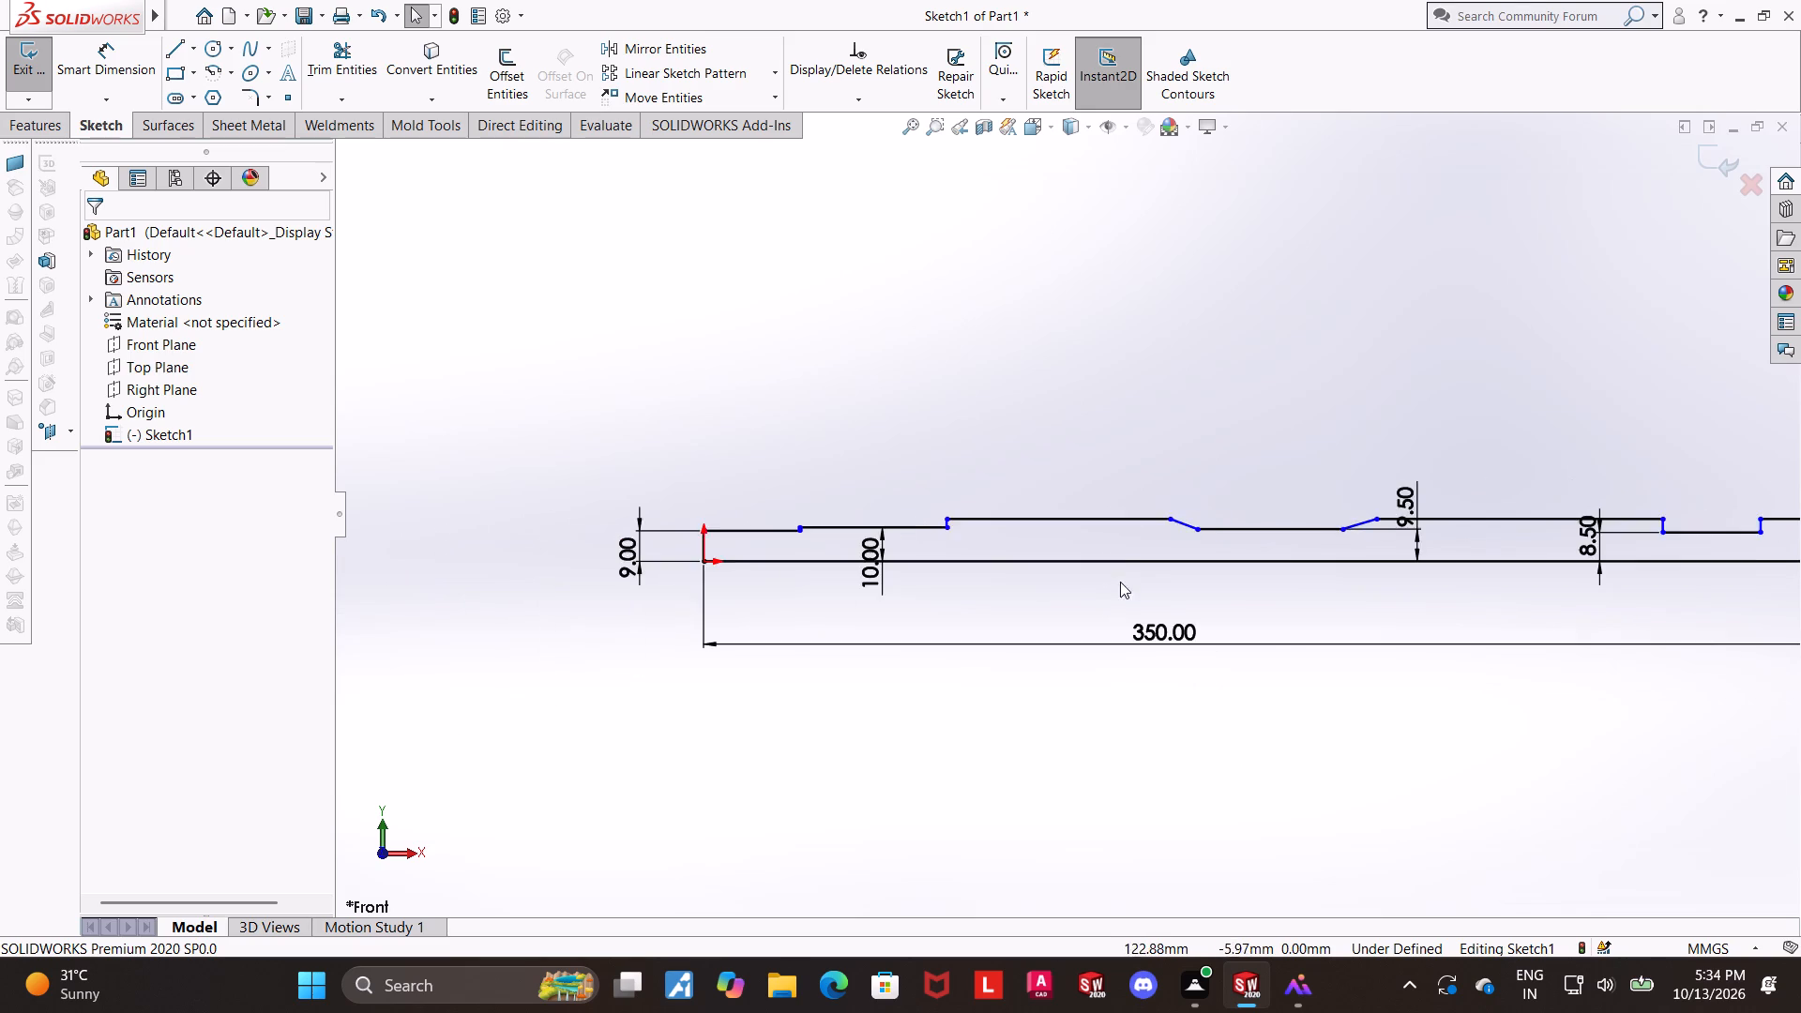
{"action": "scroll", "coordinate": [1378, 520], "scroll_direction": "up", "scroll_amount": 2}
{"action": "scroll", "coordinate": [1389, 461], "scroll_direction": "down", "scroll_amount": 1}
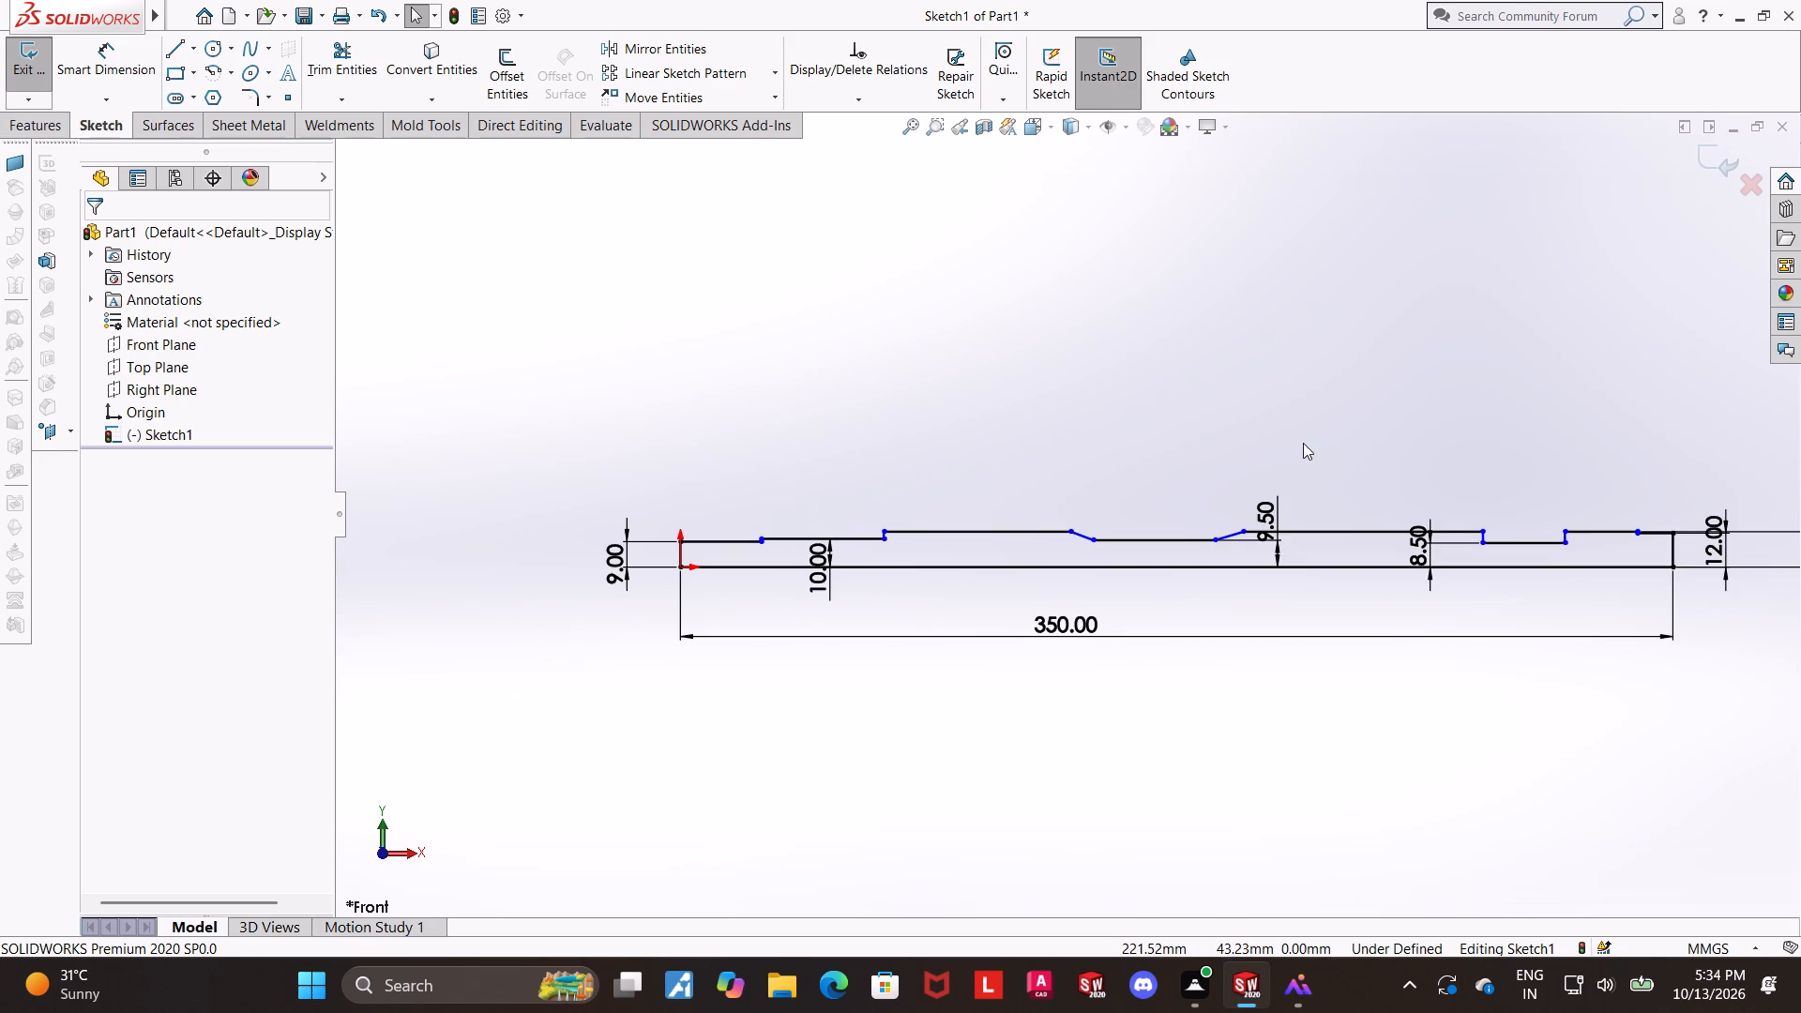
{"action": "scroll", "coordinate": [1598, 485], "scroll_direction": "up", "scroll_amount": 2}
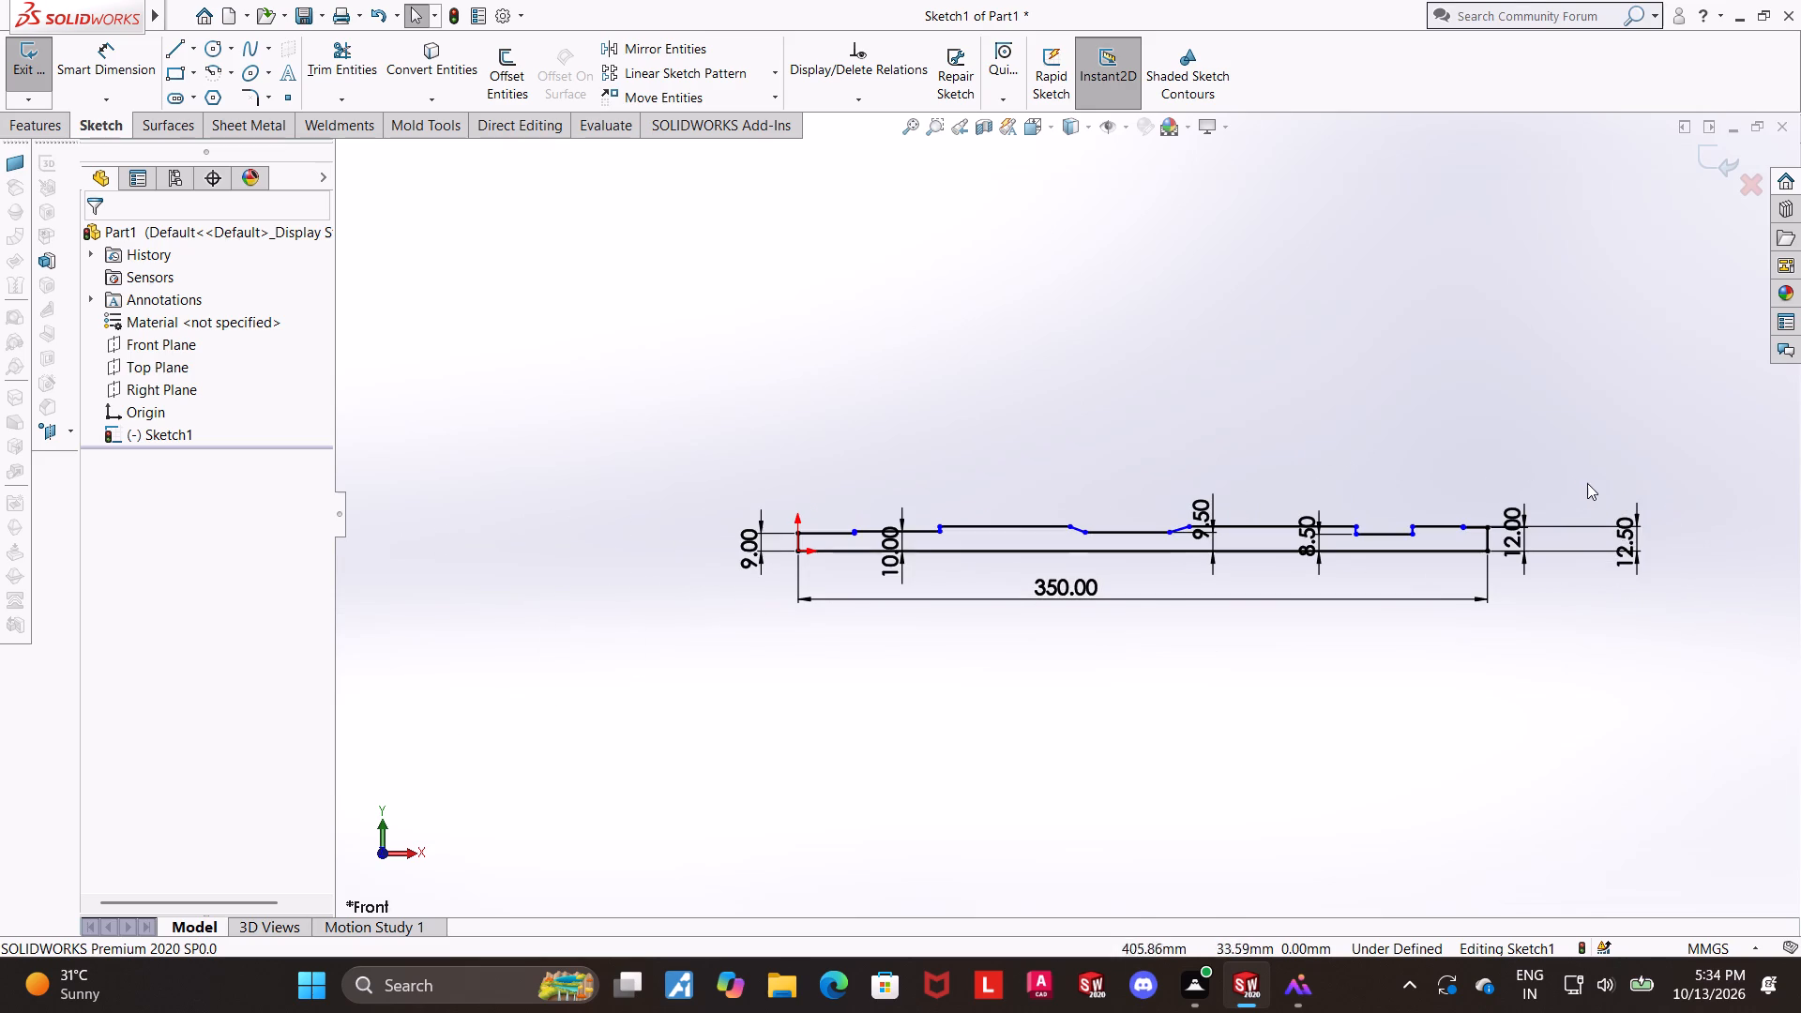
Dimension the horizontal distance from the rectangular groove's wall farthest from the origin to the vertical end edge as 86 mm.
{"action": "scroll", "coordinate": [1491, 482], "scroll_direction": "down", "scroll_amount": 2}
{"action": "scroll", "coordinate": [1385, 595], "scroll_direction": "down", "scroll_amount": 3}
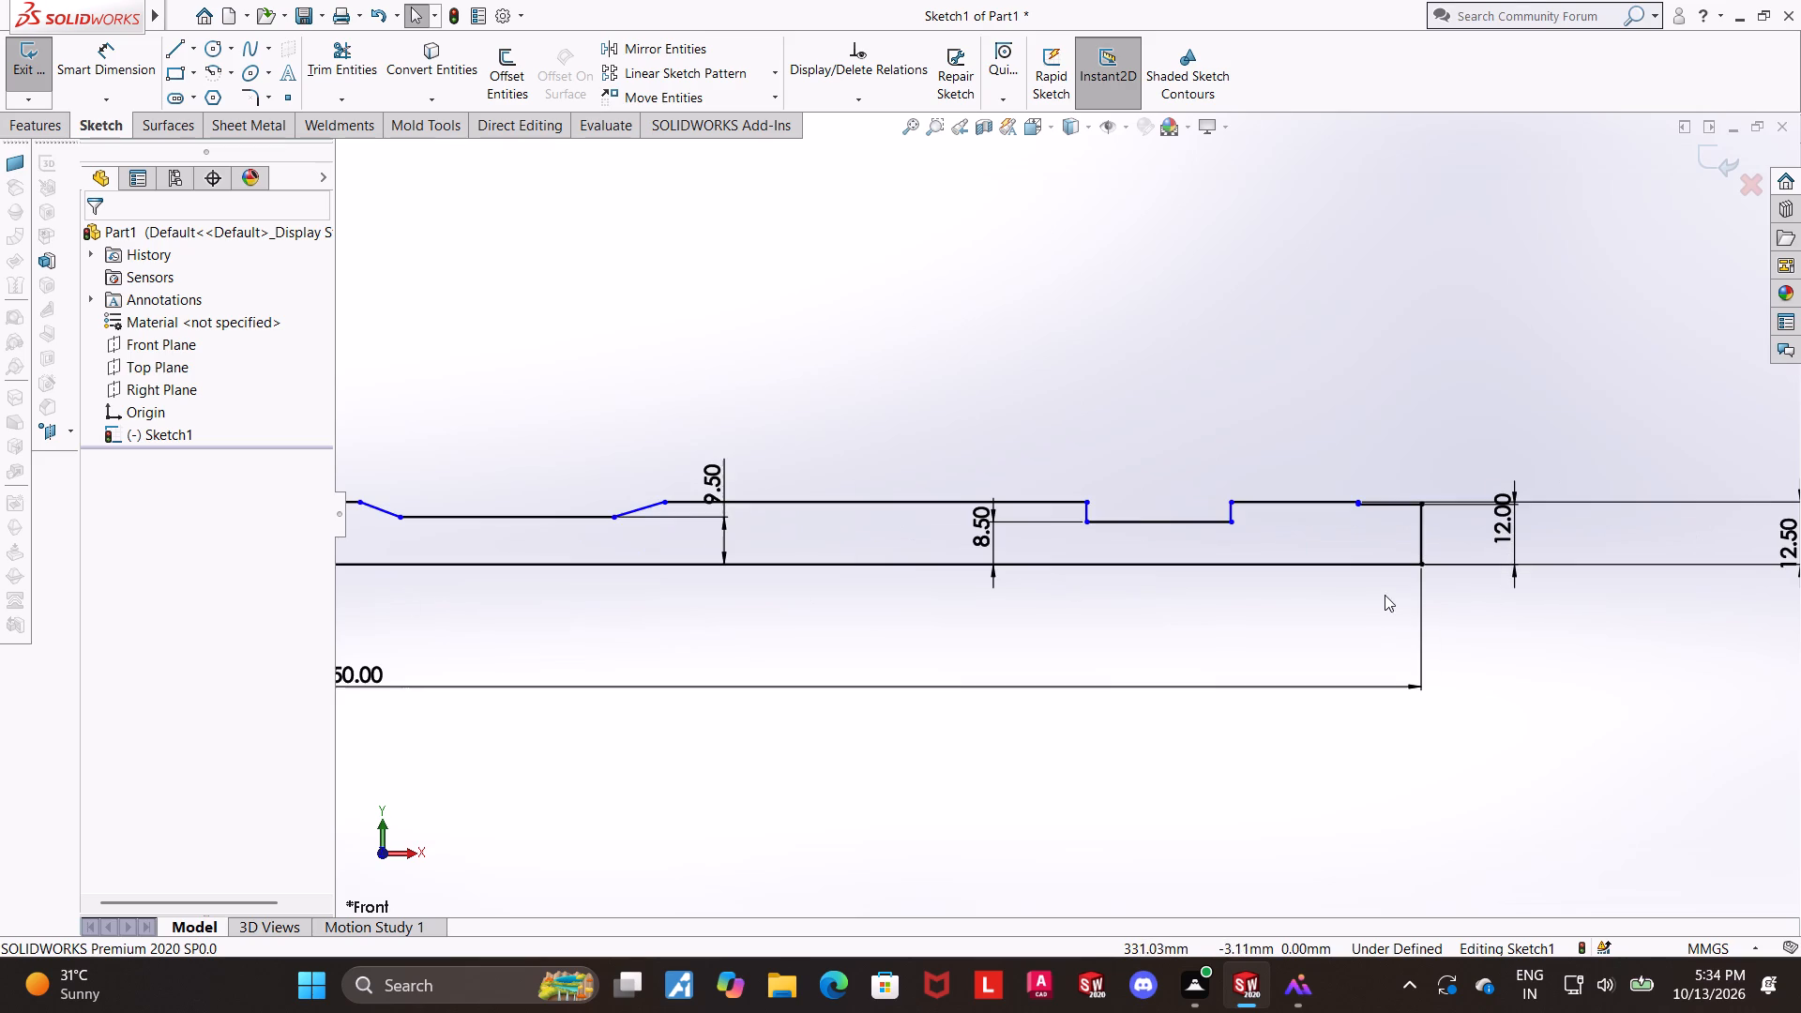
{"action": "left_click", "coordinate": [92, 71]}
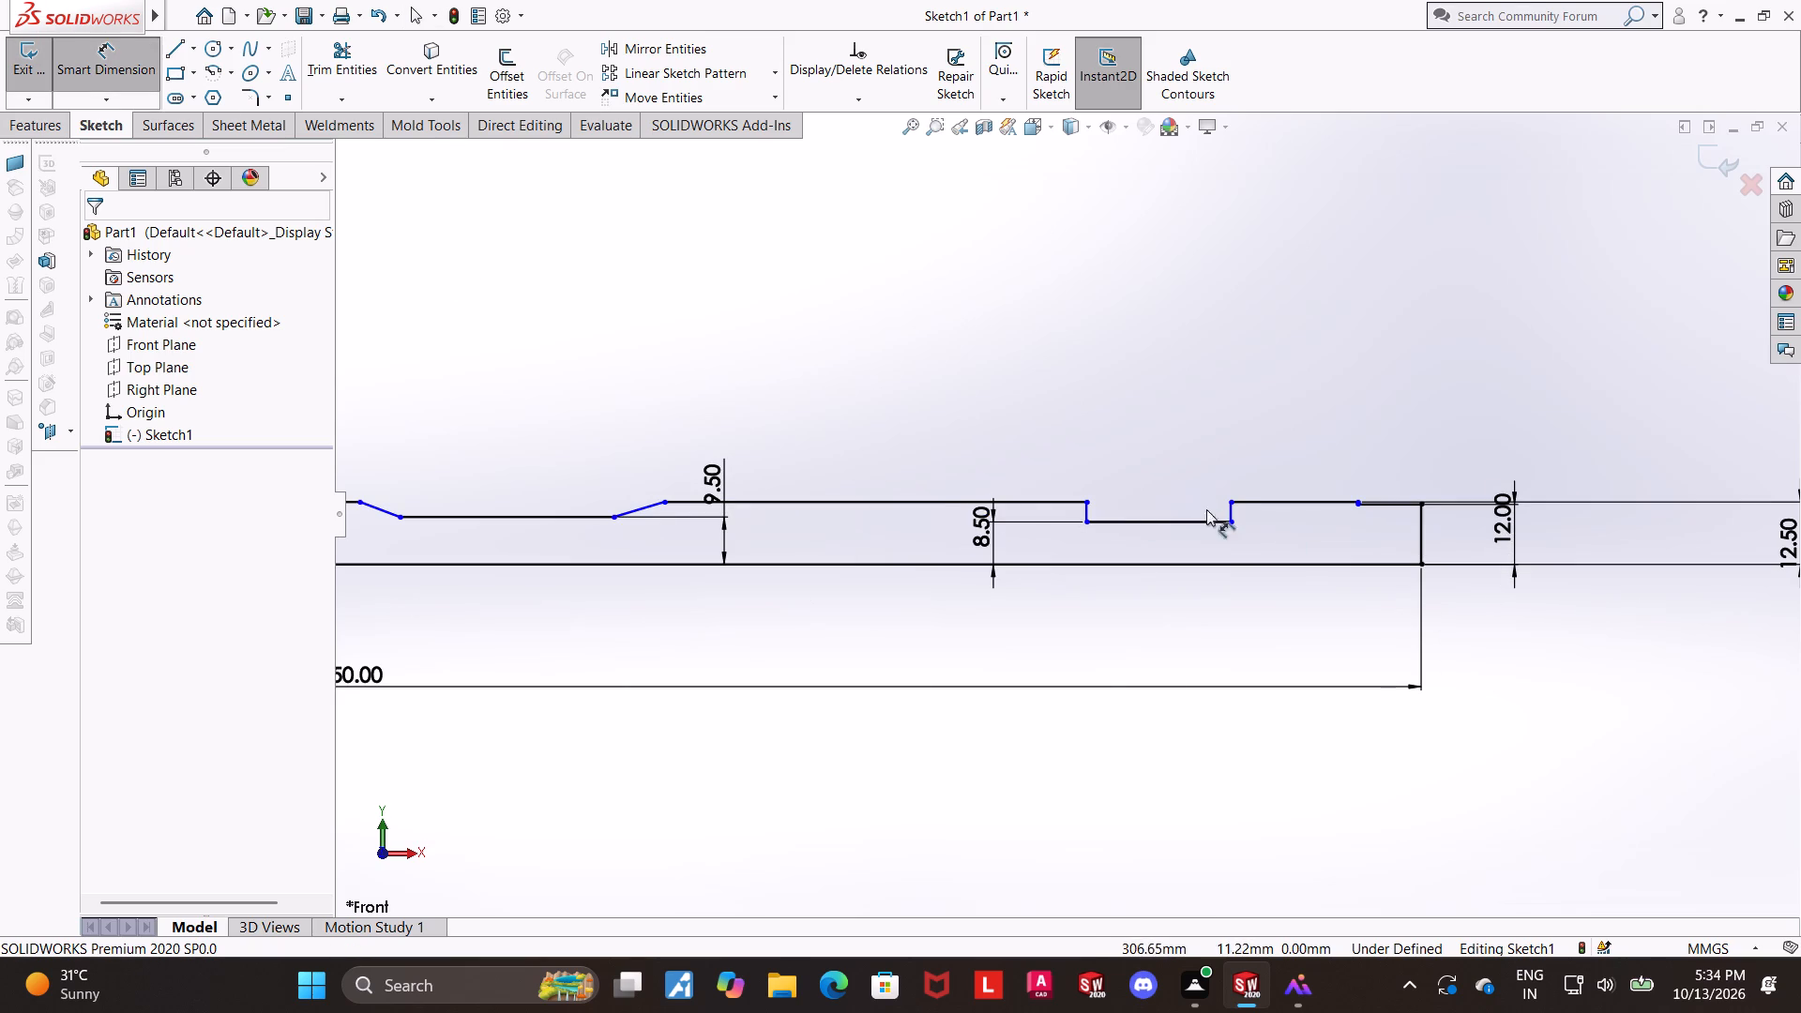
{"action": "left_click", "coordinate": [1229, 513]}
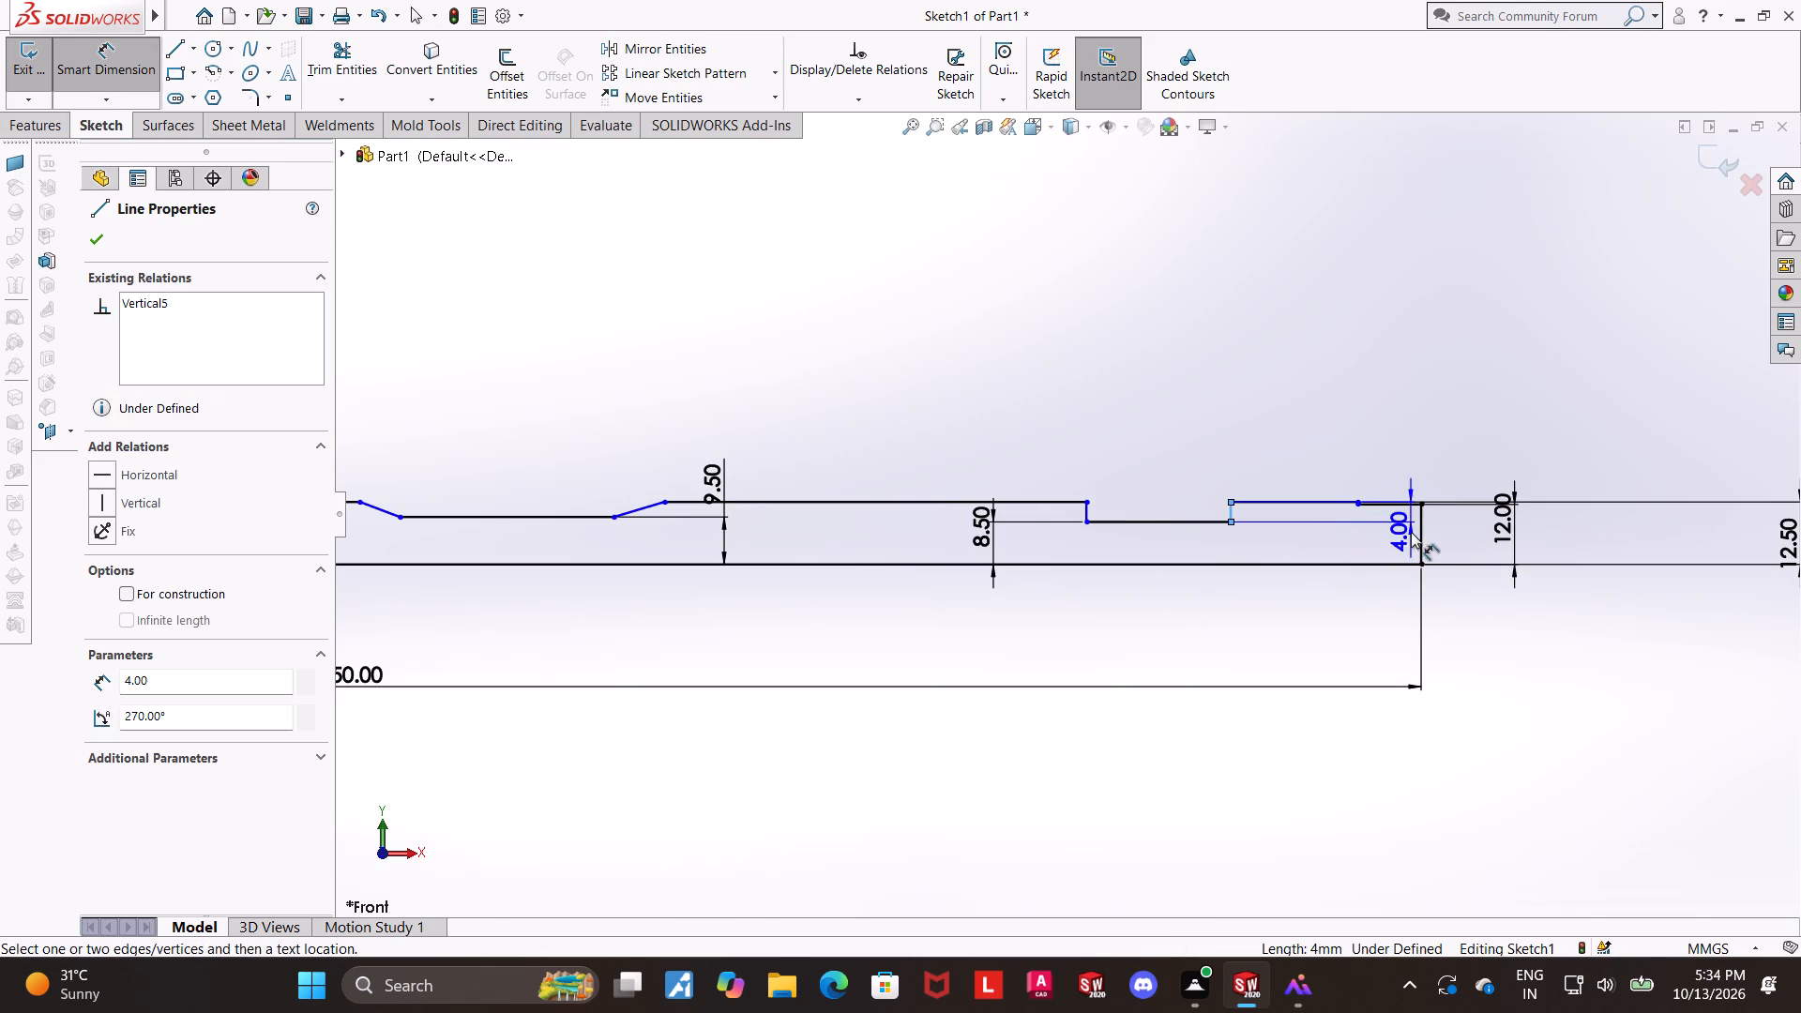
{"action": "left_click", "coordinate": [1421, 541]}
{"action": "left_click", "coordinate": [1378, 393]}
{"action": "type", "text": "86"}
{"action": "key", "text": "Return"}
{"action": "key", "text": "Escape"}
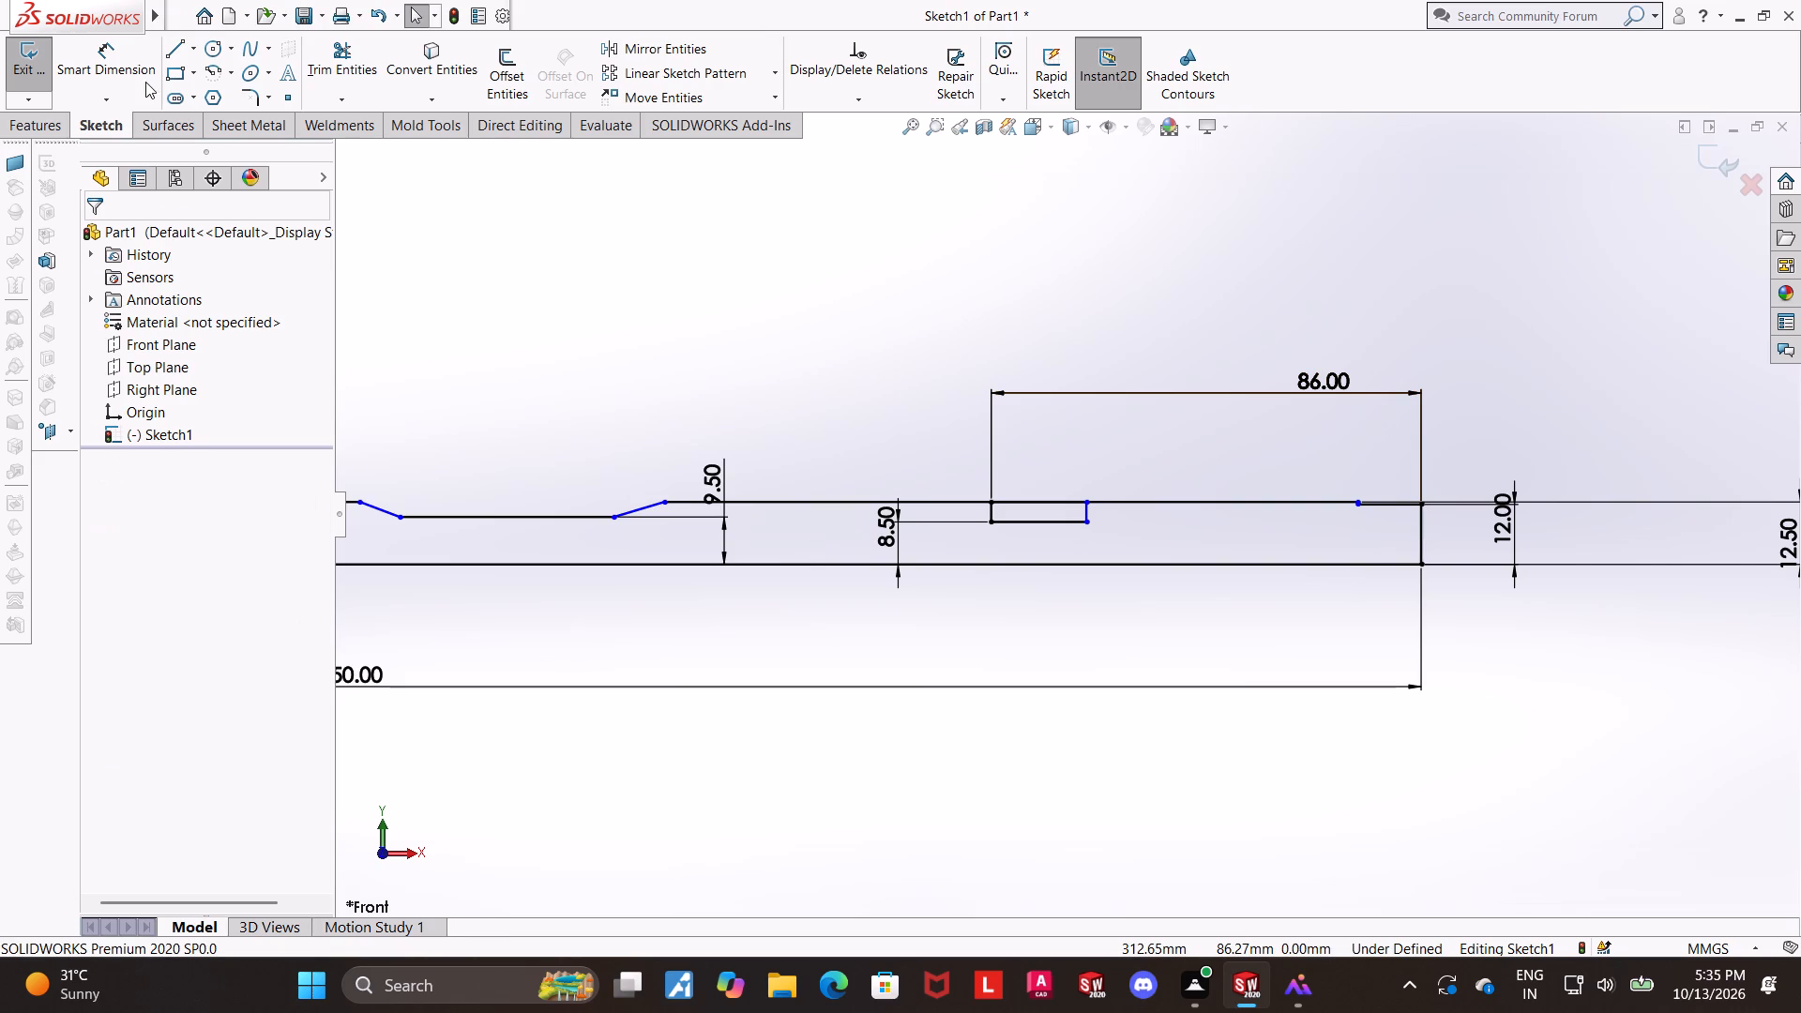
Dimension the length of the end step's horizontal top edge to 25 mm.
{"action": "left_click", "coordinate": [132, 71]}
{"action": "scroll", "coordinate": [961, 340], "scroll_direction": "down", "scroll_amount": 4}
{"action": "scroll", "coordinate": [1397, 618], "scroll_direction": "up", "scroll_amount": 6}
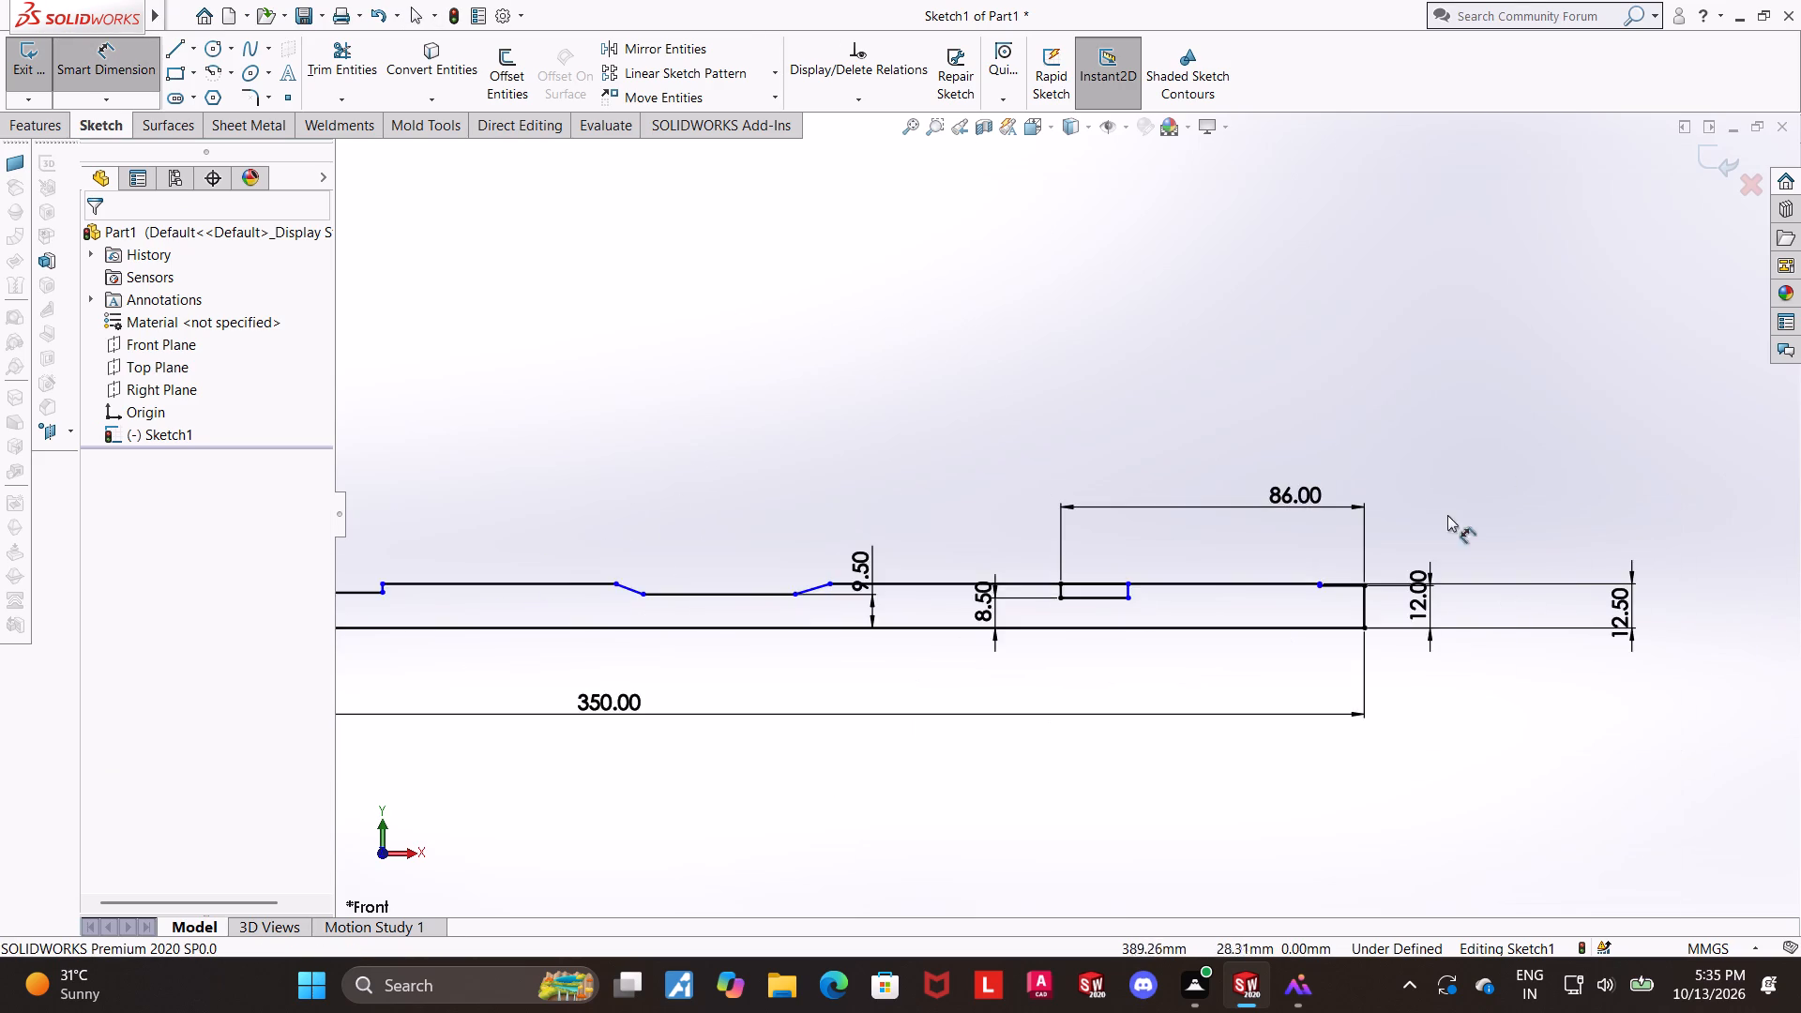
{"action": "scroll", "coordinate": [1438, 515], "scroll_direction": "down", "scroll_amount": 6}
{"action": "left_click", "coordinate": [1062, 695]}
{"action": "left_click", "coordinate": [1060, 567]}
{"action": "type", "text": "25"}
{"action": "key", "text": "Return"}
{"action": "key", "text": "Escape"}
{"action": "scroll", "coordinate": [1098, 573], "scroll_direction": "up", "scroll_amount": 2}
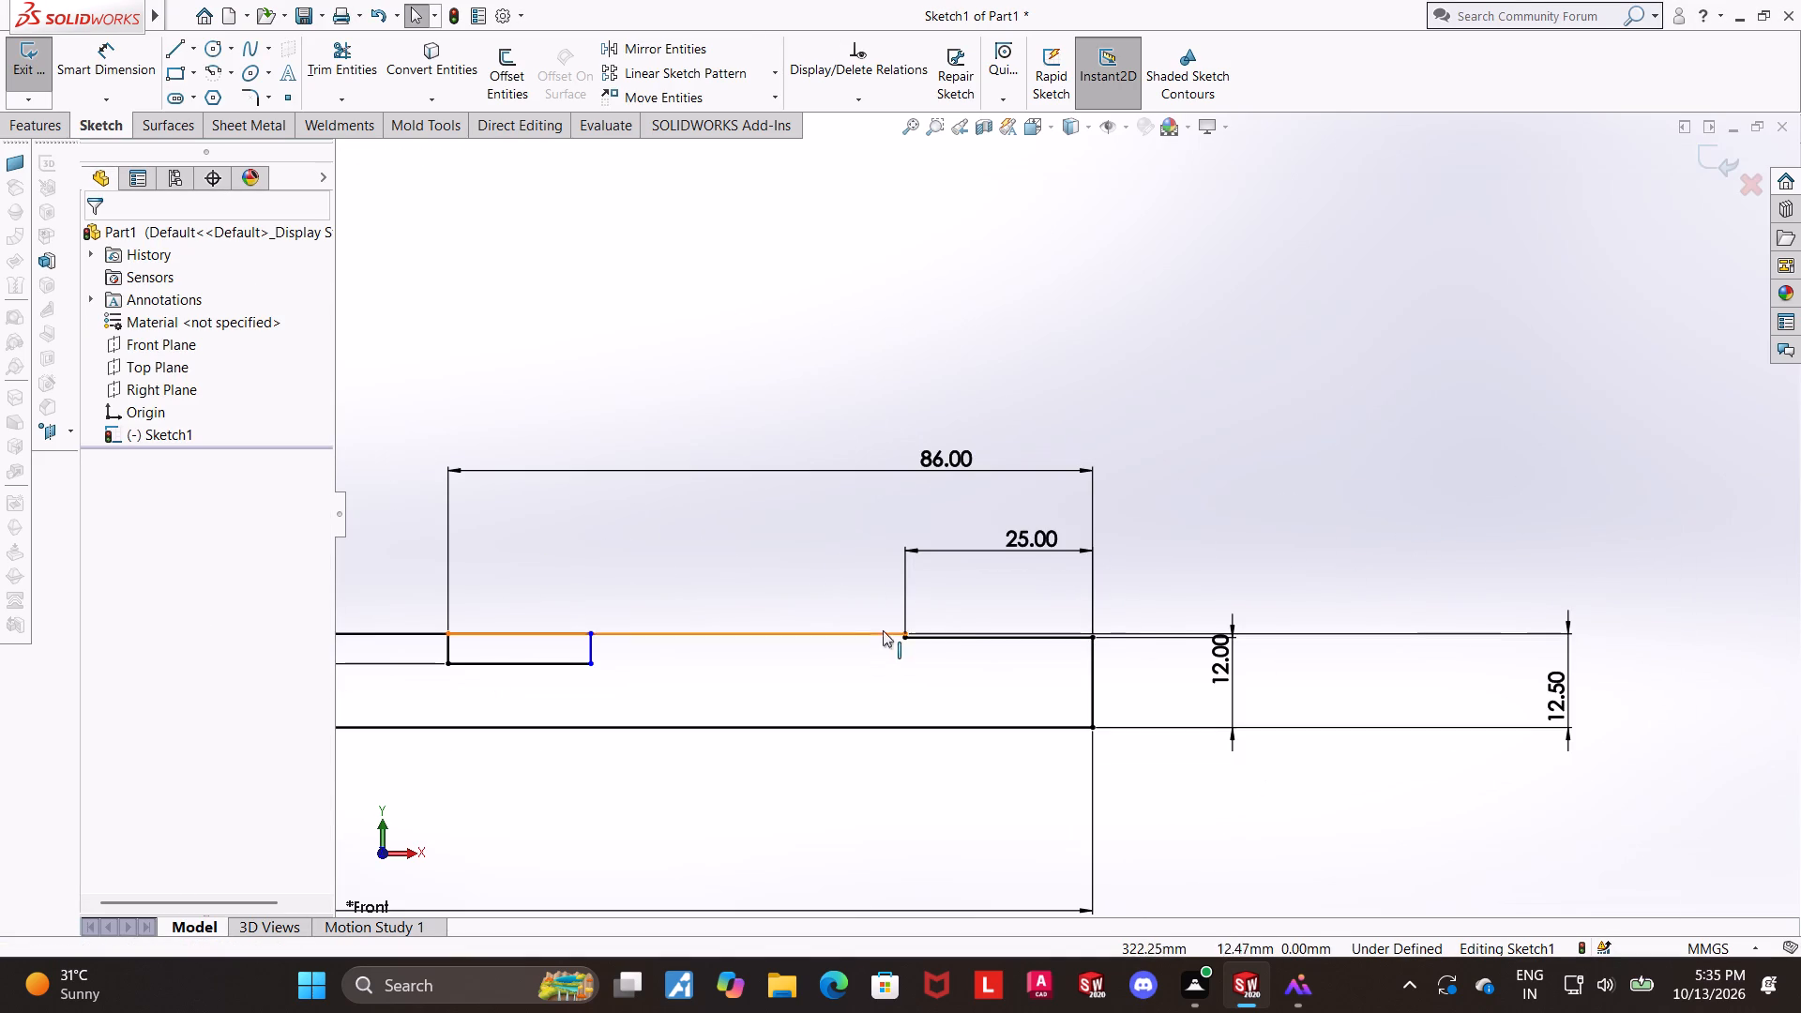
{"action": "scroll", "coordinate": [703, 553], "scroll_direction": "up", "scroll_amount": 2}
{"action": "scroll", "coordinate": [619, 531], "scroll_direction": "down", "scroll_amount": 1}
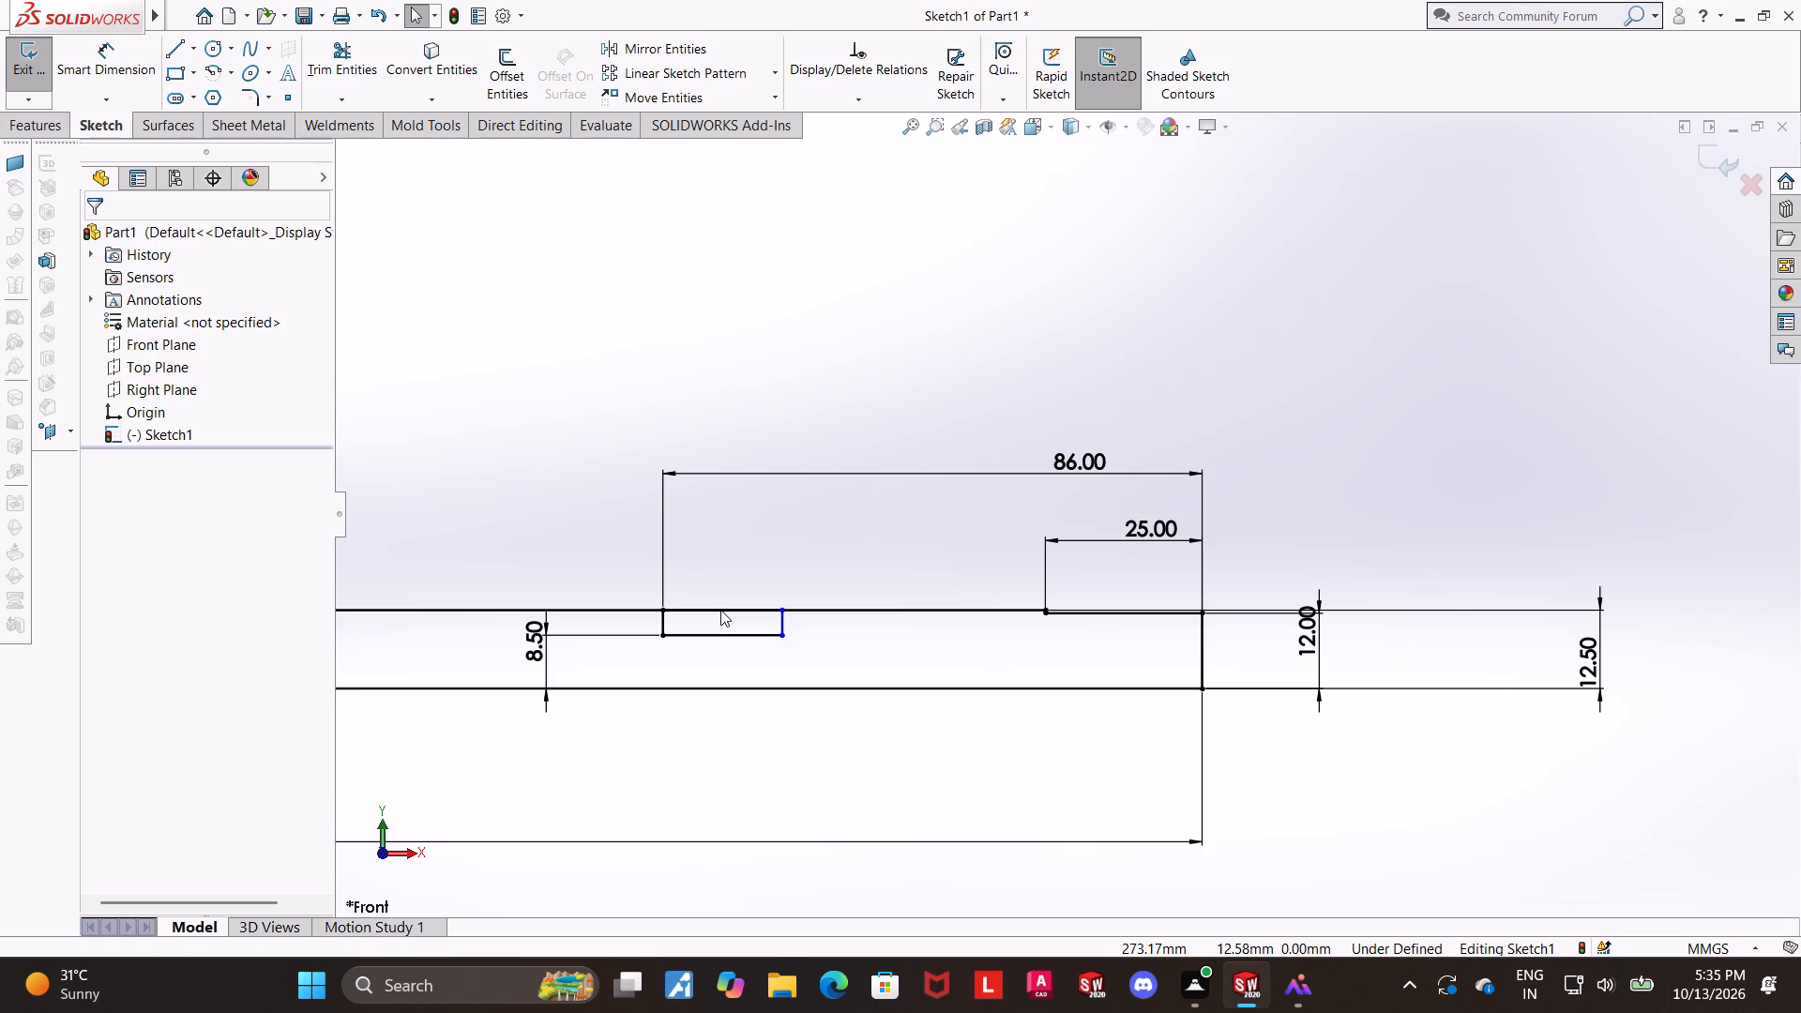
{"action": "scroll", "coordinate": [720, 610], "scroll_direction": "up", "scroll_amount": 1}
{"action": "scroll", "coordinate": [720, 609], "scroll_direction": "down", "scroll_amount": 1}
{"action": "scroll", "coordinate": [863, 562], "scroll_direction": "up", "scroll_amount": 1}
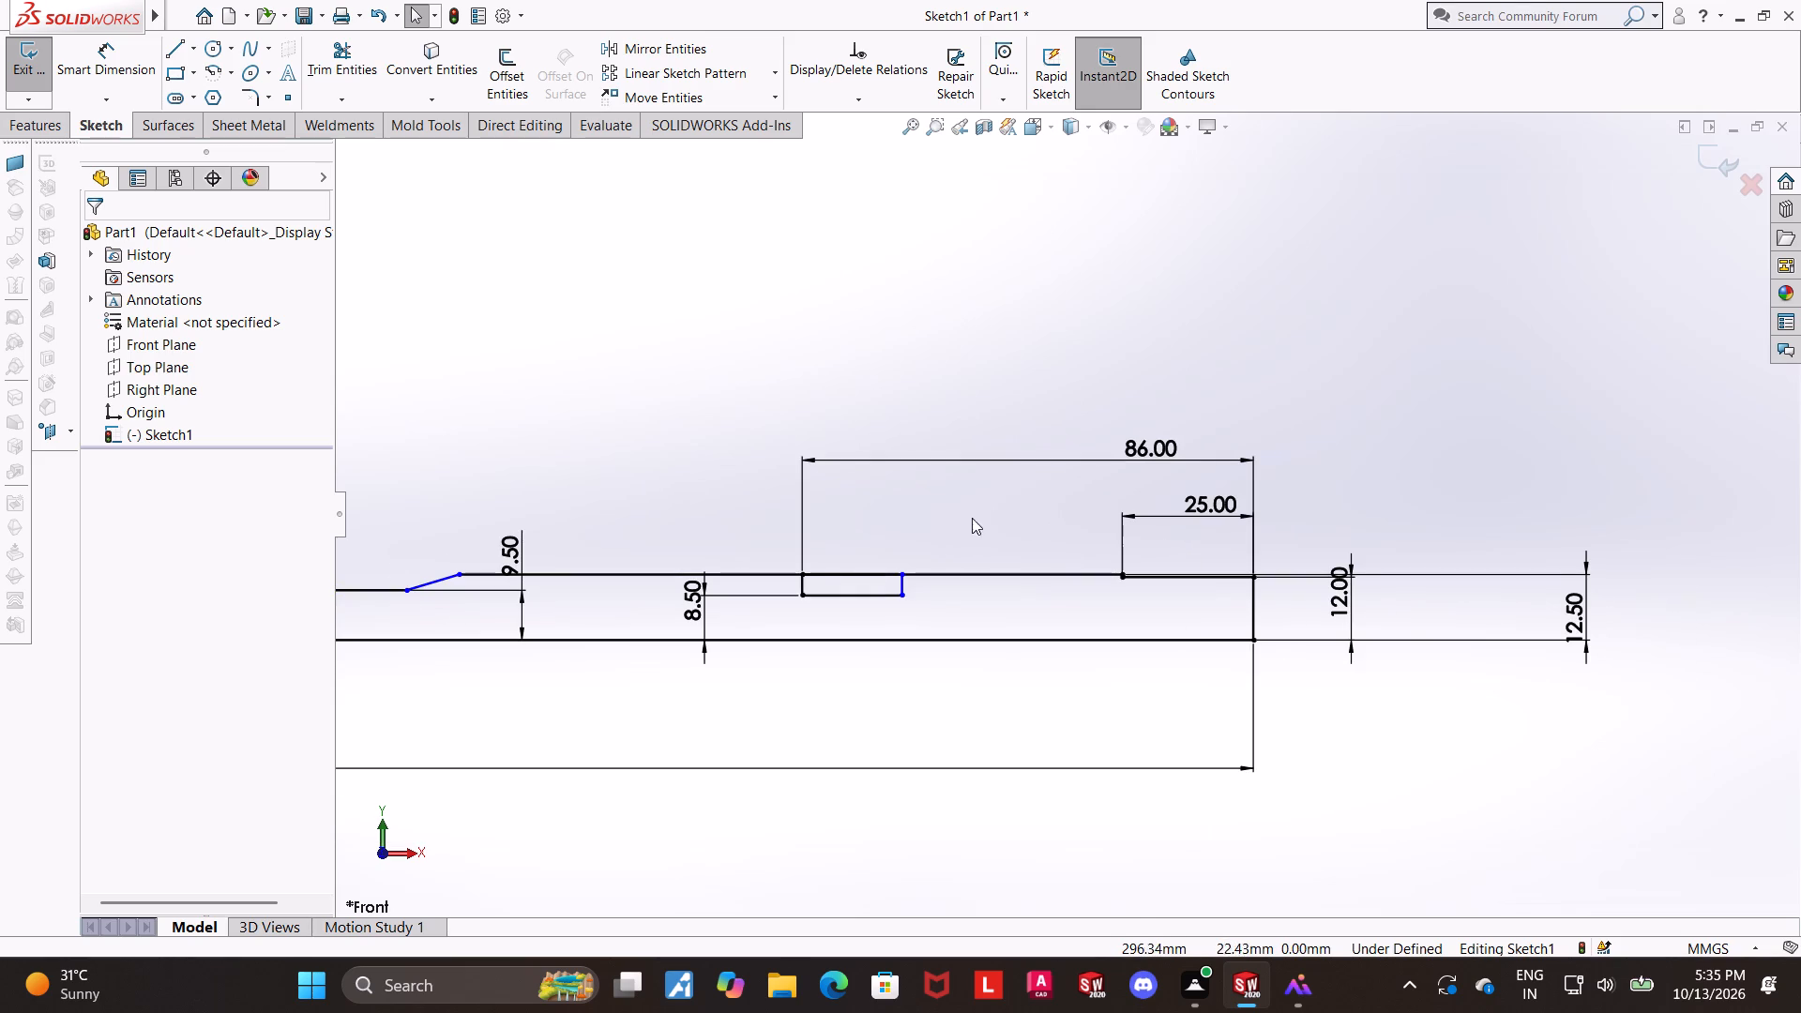
Delete the 86 mm dimension between the rectangular groove and the vertical end edge.
{"action": "right_click", "coordinate": [1170, 454]}
{"action": "left_click", "coordinate": [1218, 718]}
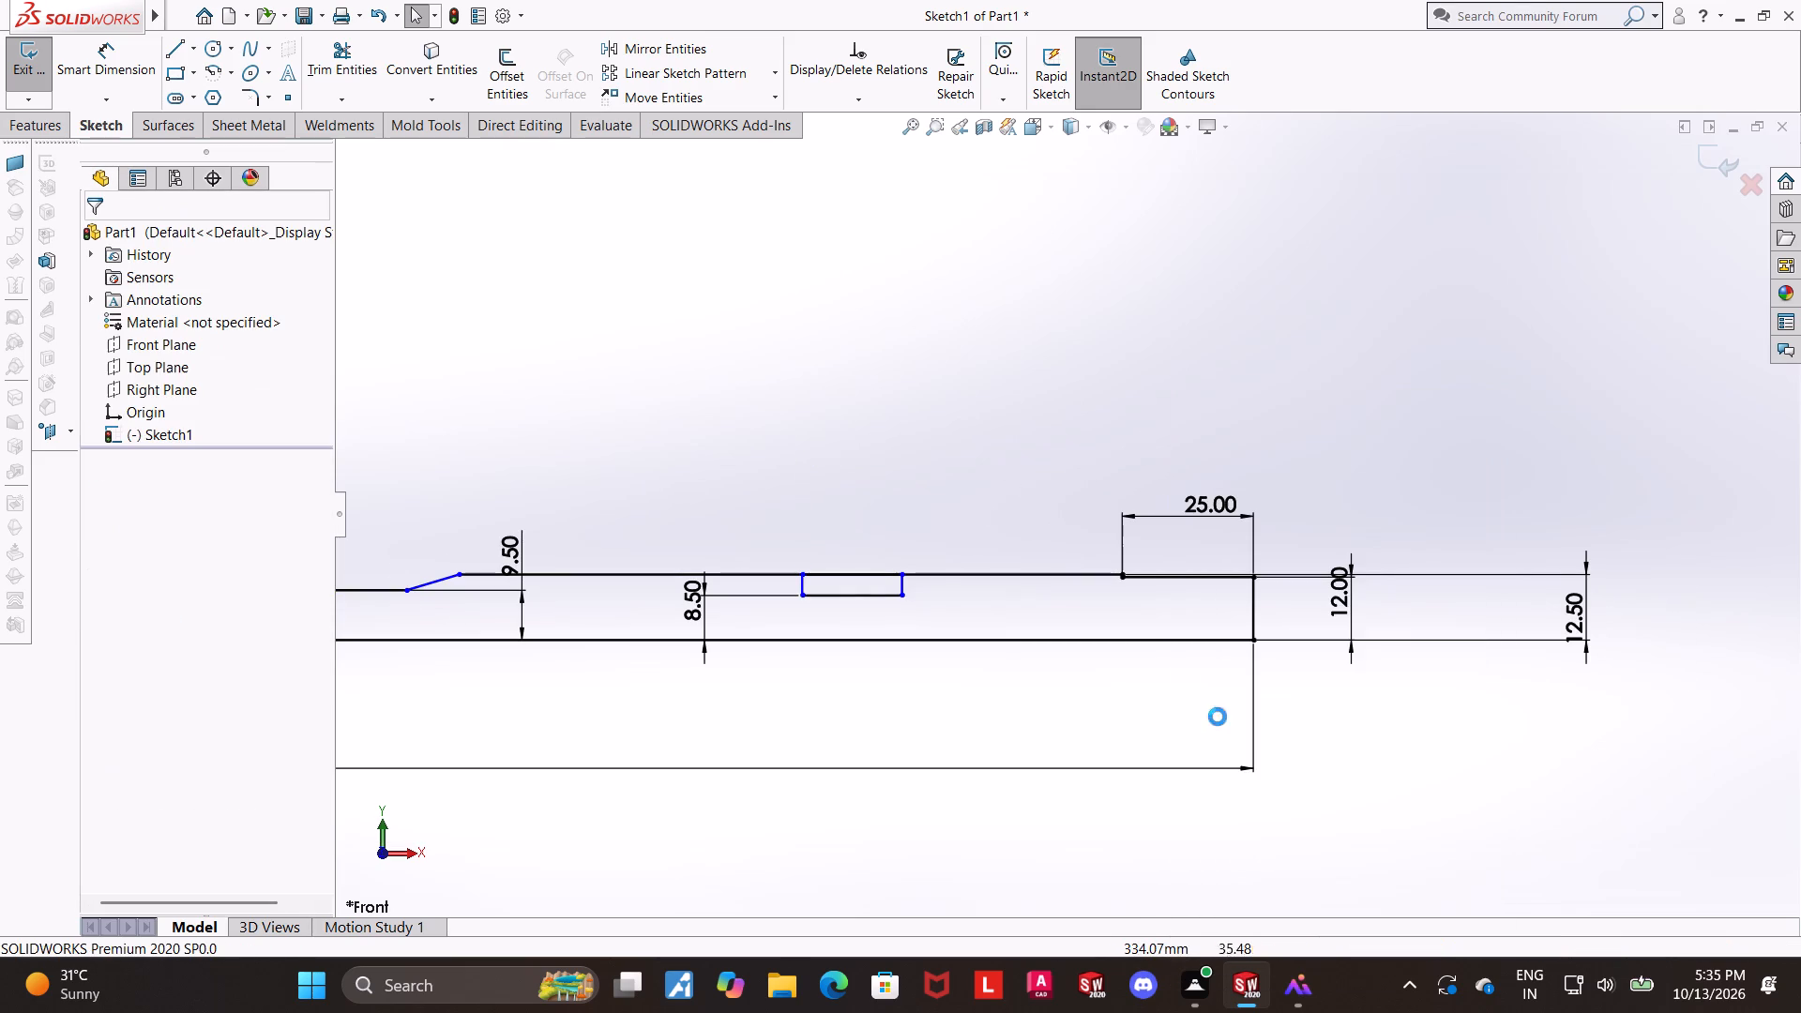
{"action": "key", "text": "Escape"}
Trim away the top edge segment that spans the rectangular groove's opening.
{"action": "left_click_drag", "start_coordinate": [843, 576], "coordinate": [790, 493]}
{"action": "scroll", "coordinate": [840, 483], "scroll_direction": "up", "scroll_amount": 2}
{"action": "left_click", "coordinate": [802, 403]}
{"action": "scroll", "coordinate": [948, 491], "scroll_direction": "up", "scroll_amount": 2}
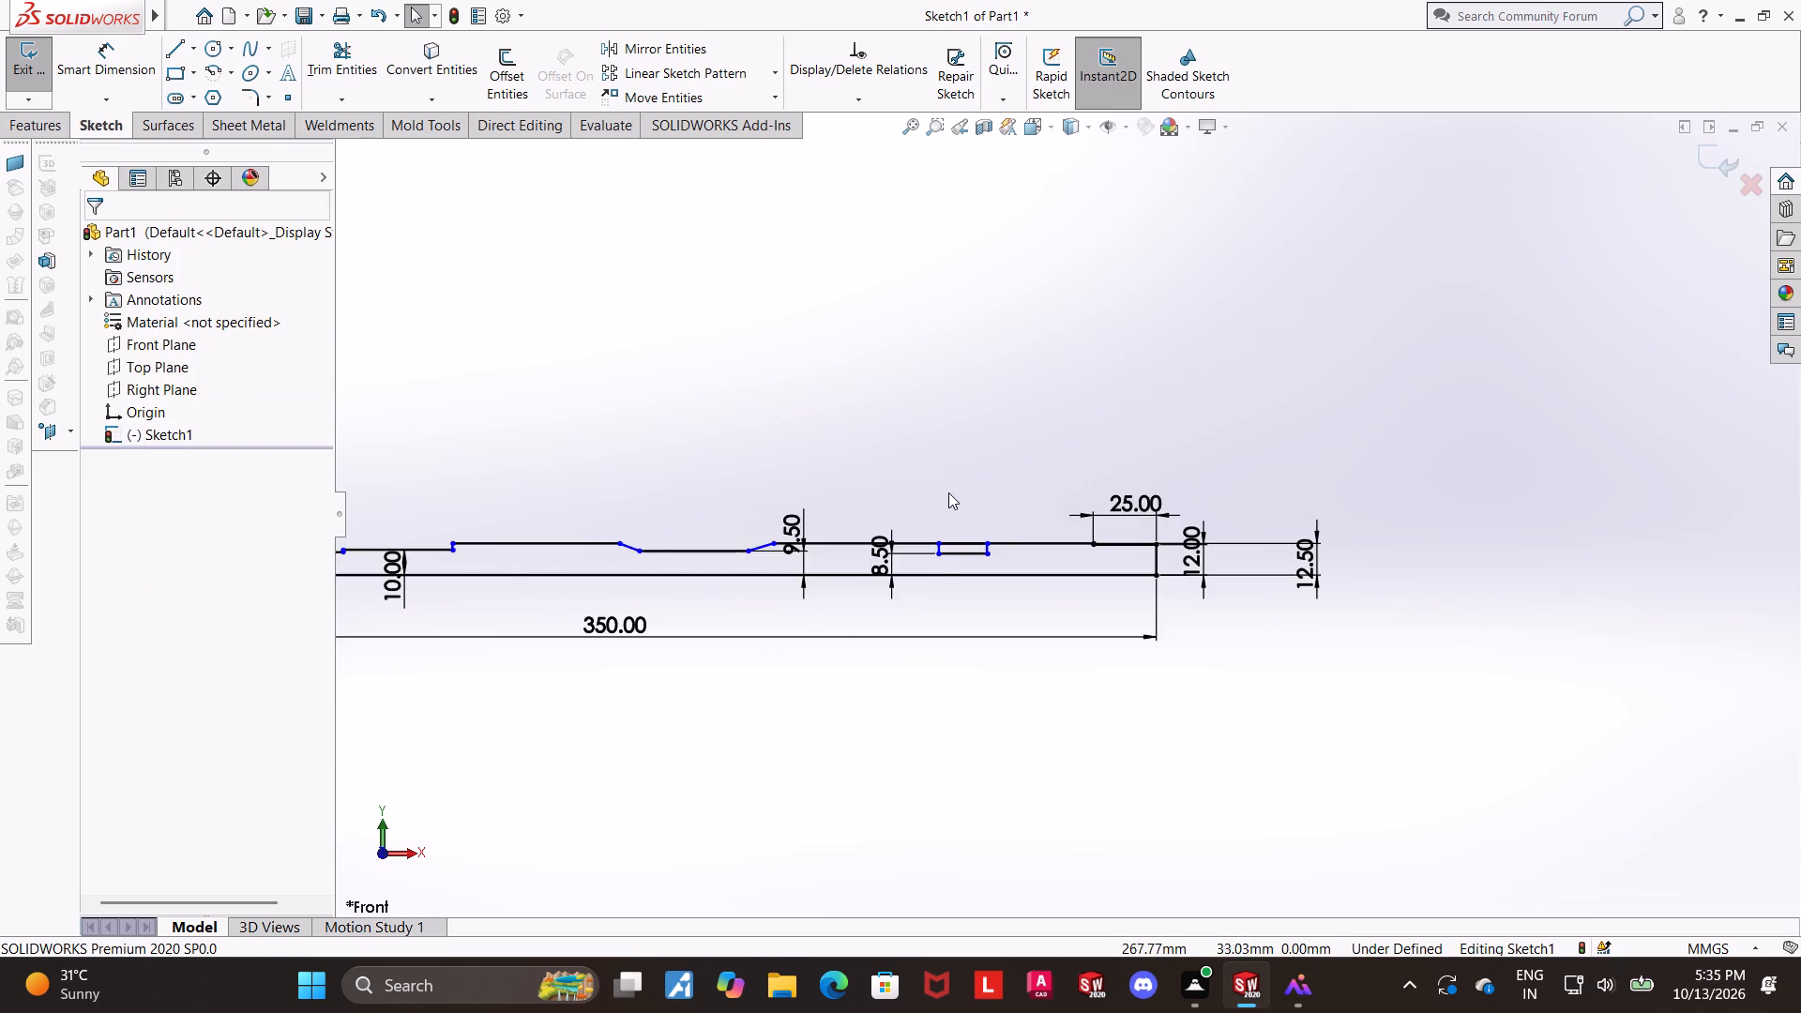
{"action": "scroll", "coordinate": [948, 503], "scroll_direction": "down", "scroll_amount": 5}
{"action": "scroll", "coordinate": [987, 521], "scroll_direction": "up", "scroll_amount": 1}
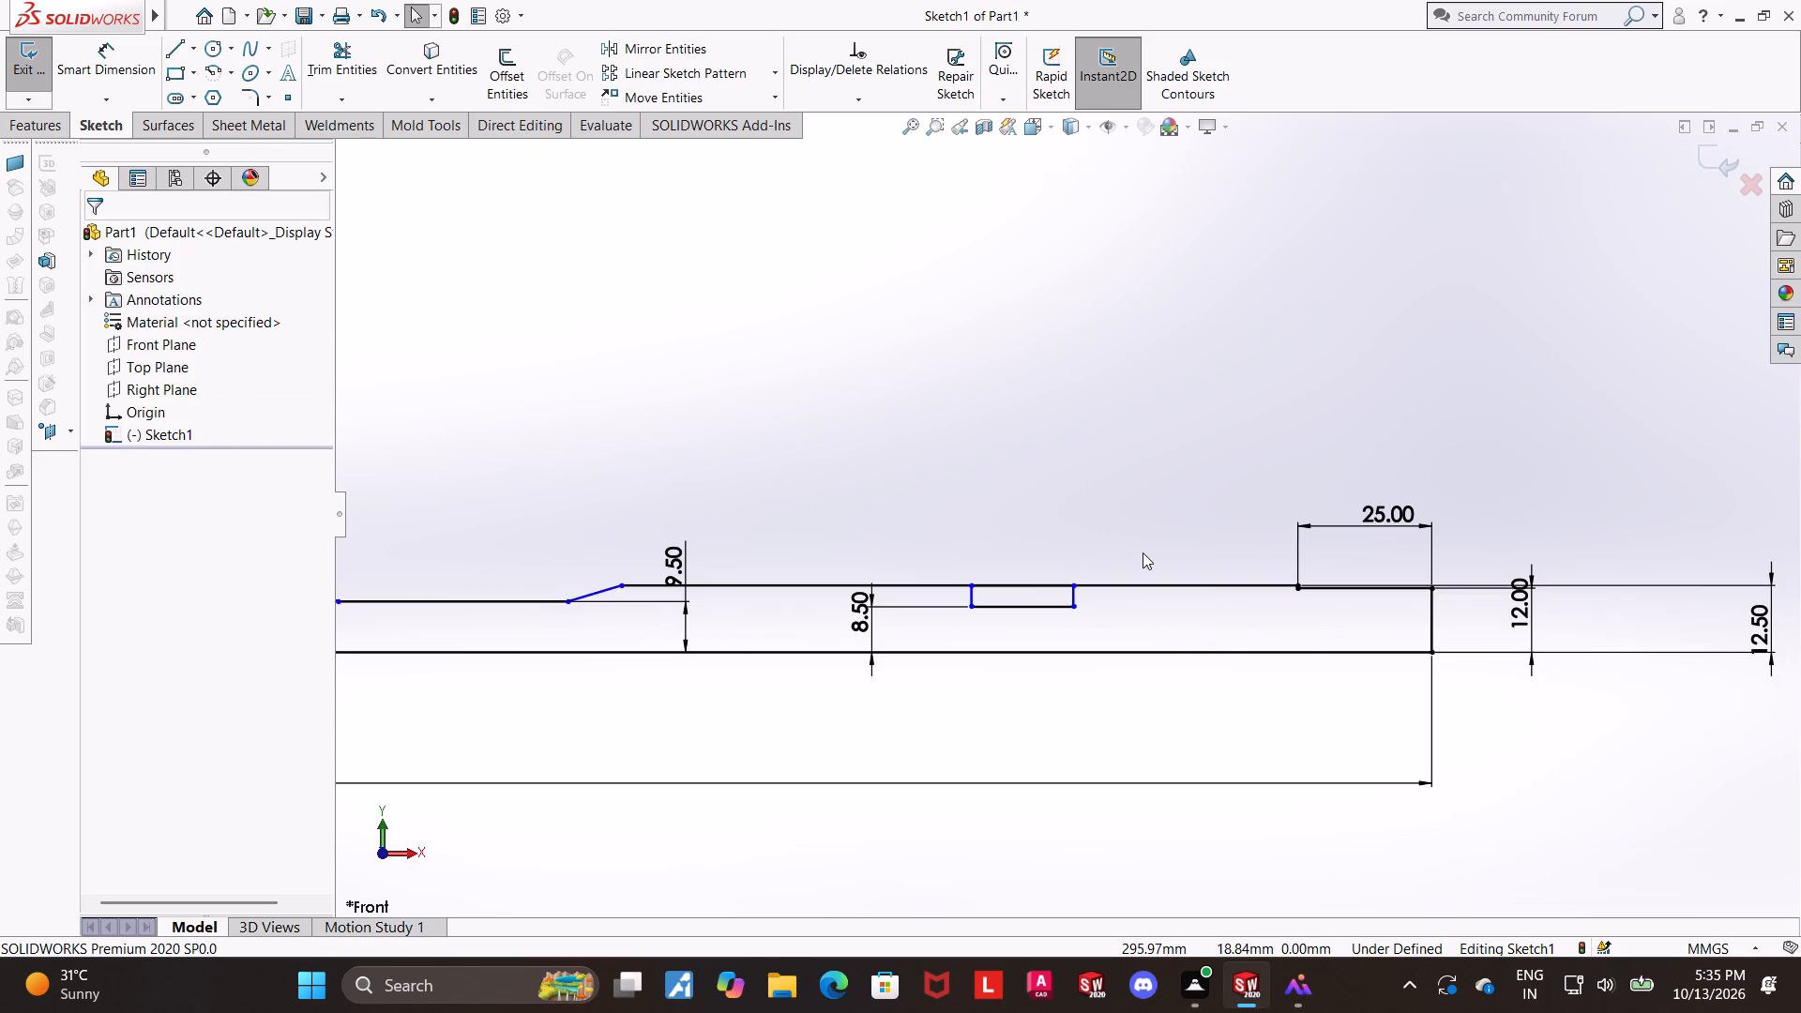
{"action": "scroll", "coordinate": [1143, 552], "scroll_direction": "down", "scroll_amount": 1}
{"action": "left_click", "coordinate": [339, 80]}
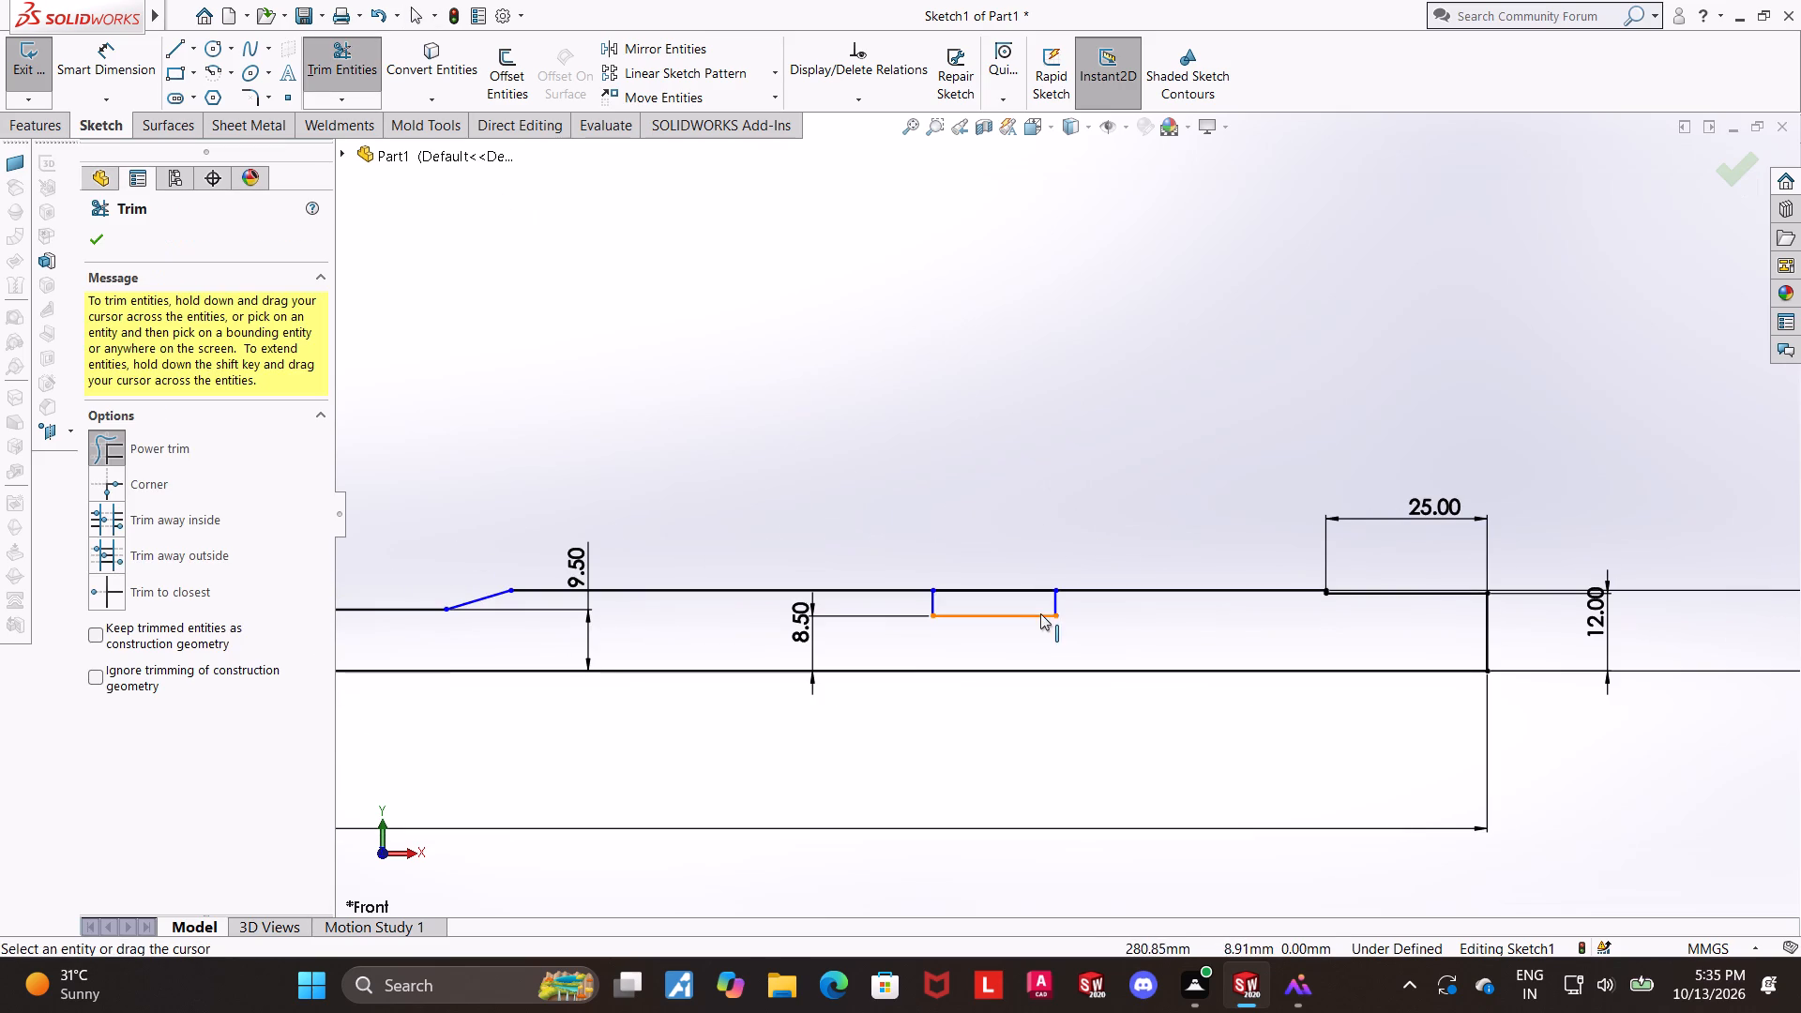
{"action": "left_click_drag", "start_coordinate": [1037, 609], "coordinate": [1022, 537]}
{"action": "key", "text": "Escape"}
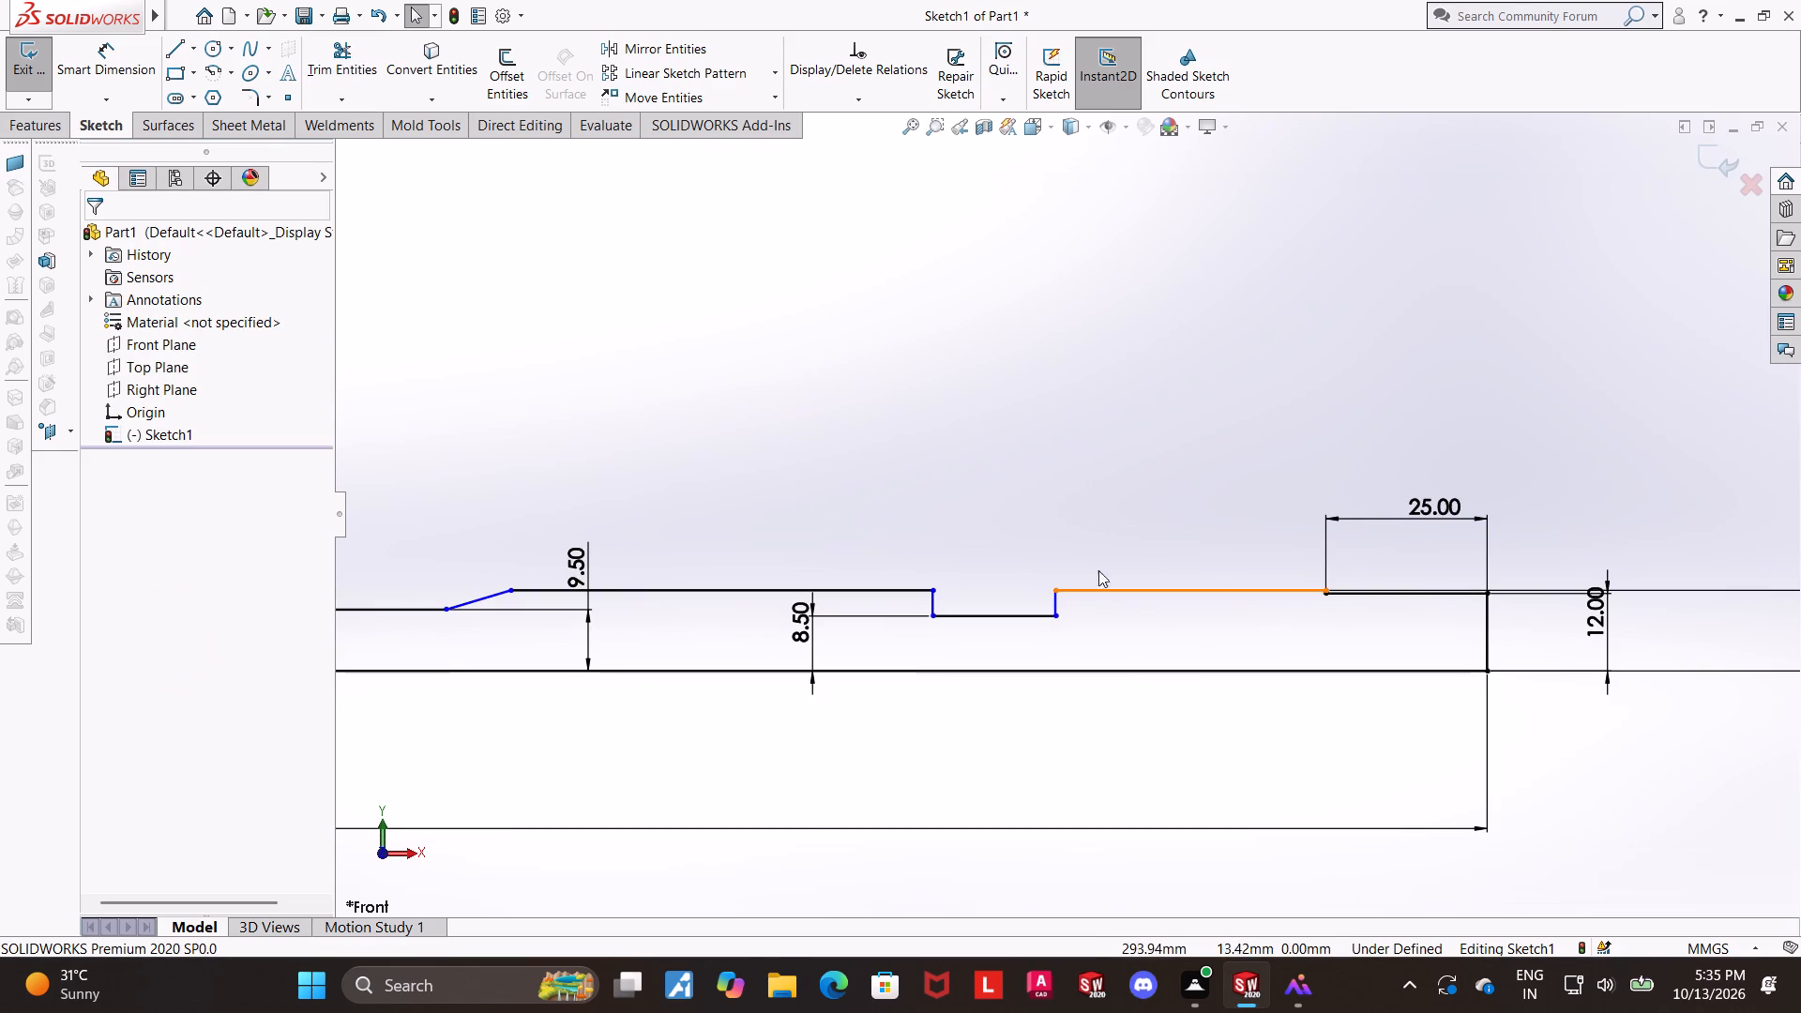
{"action": "key", "text": "Escape"}
{"action": "key", "text": "Escape"}
Dimension the horizontal distance from the rectangular groove's wall farthest from the origin to the vertical end edge as 86 mm.
{"action": "double_click", "coordinate": [104, 59]}
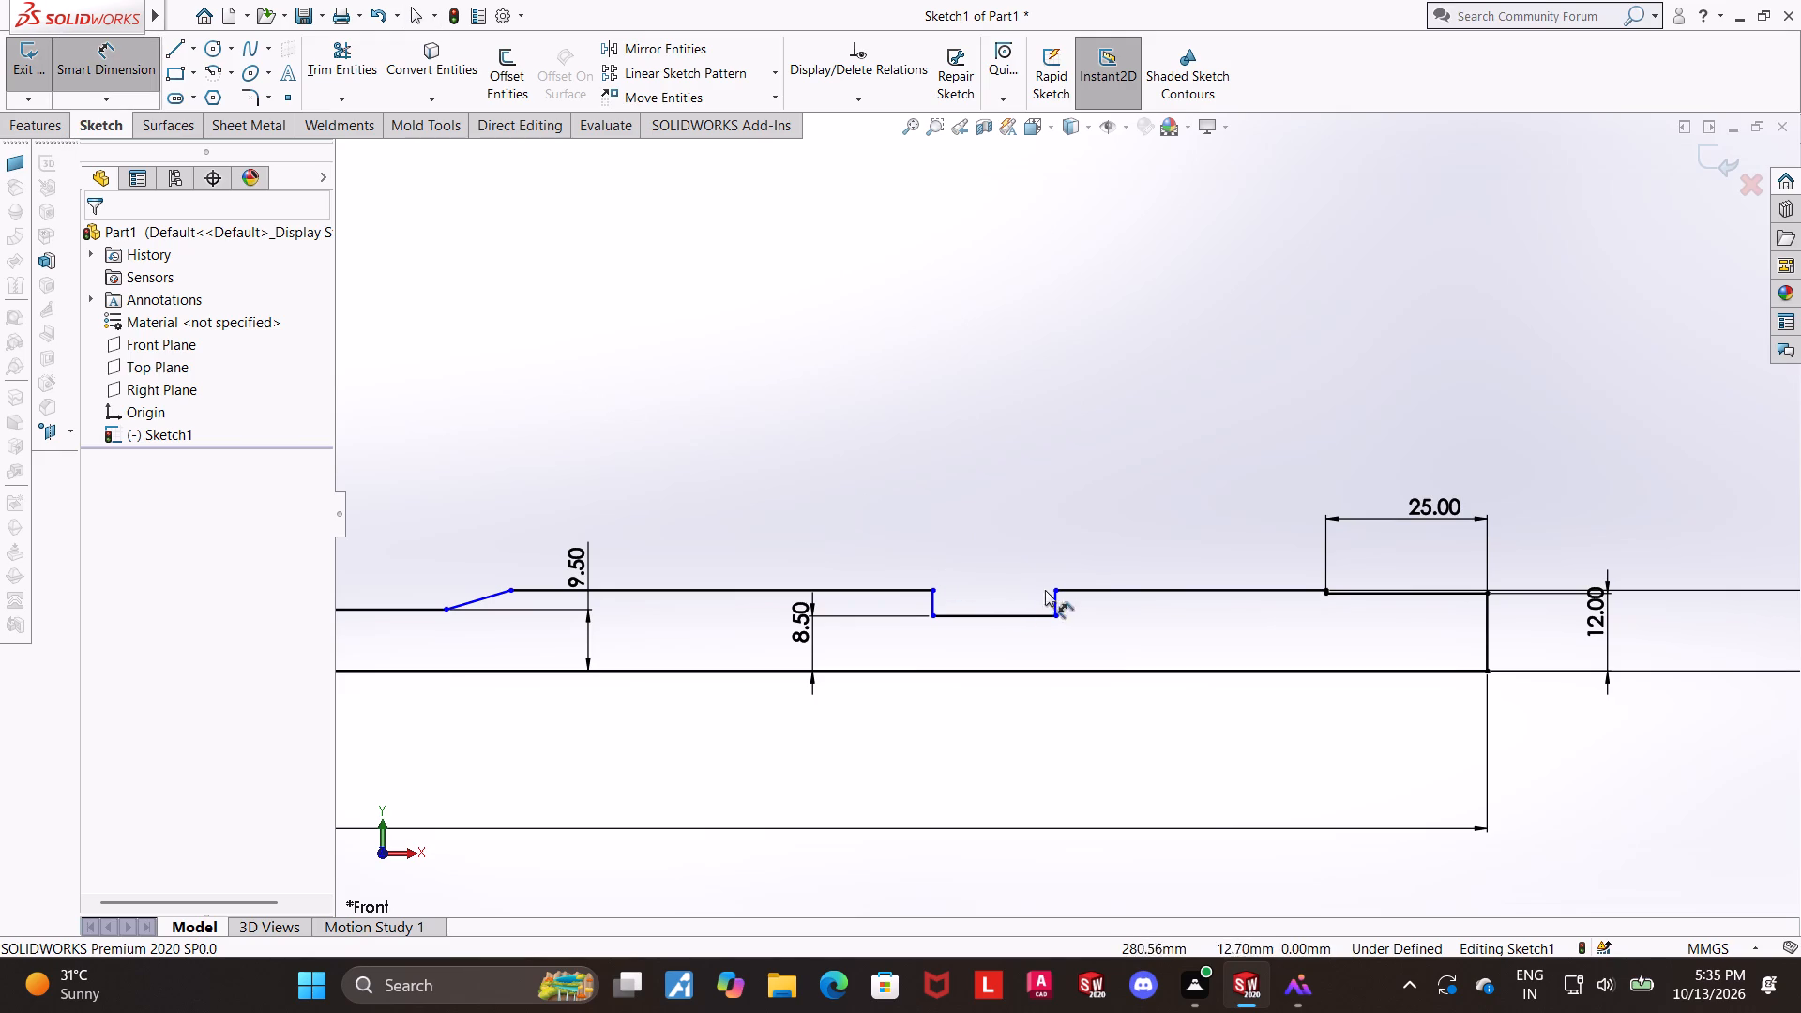
{"action": "left_click", "coordinate": [1056, 599]}
{"action": "left_click", "coordinate": [1487, 638]}
{"action": "left_click", "coordinate": [1422, 390]}
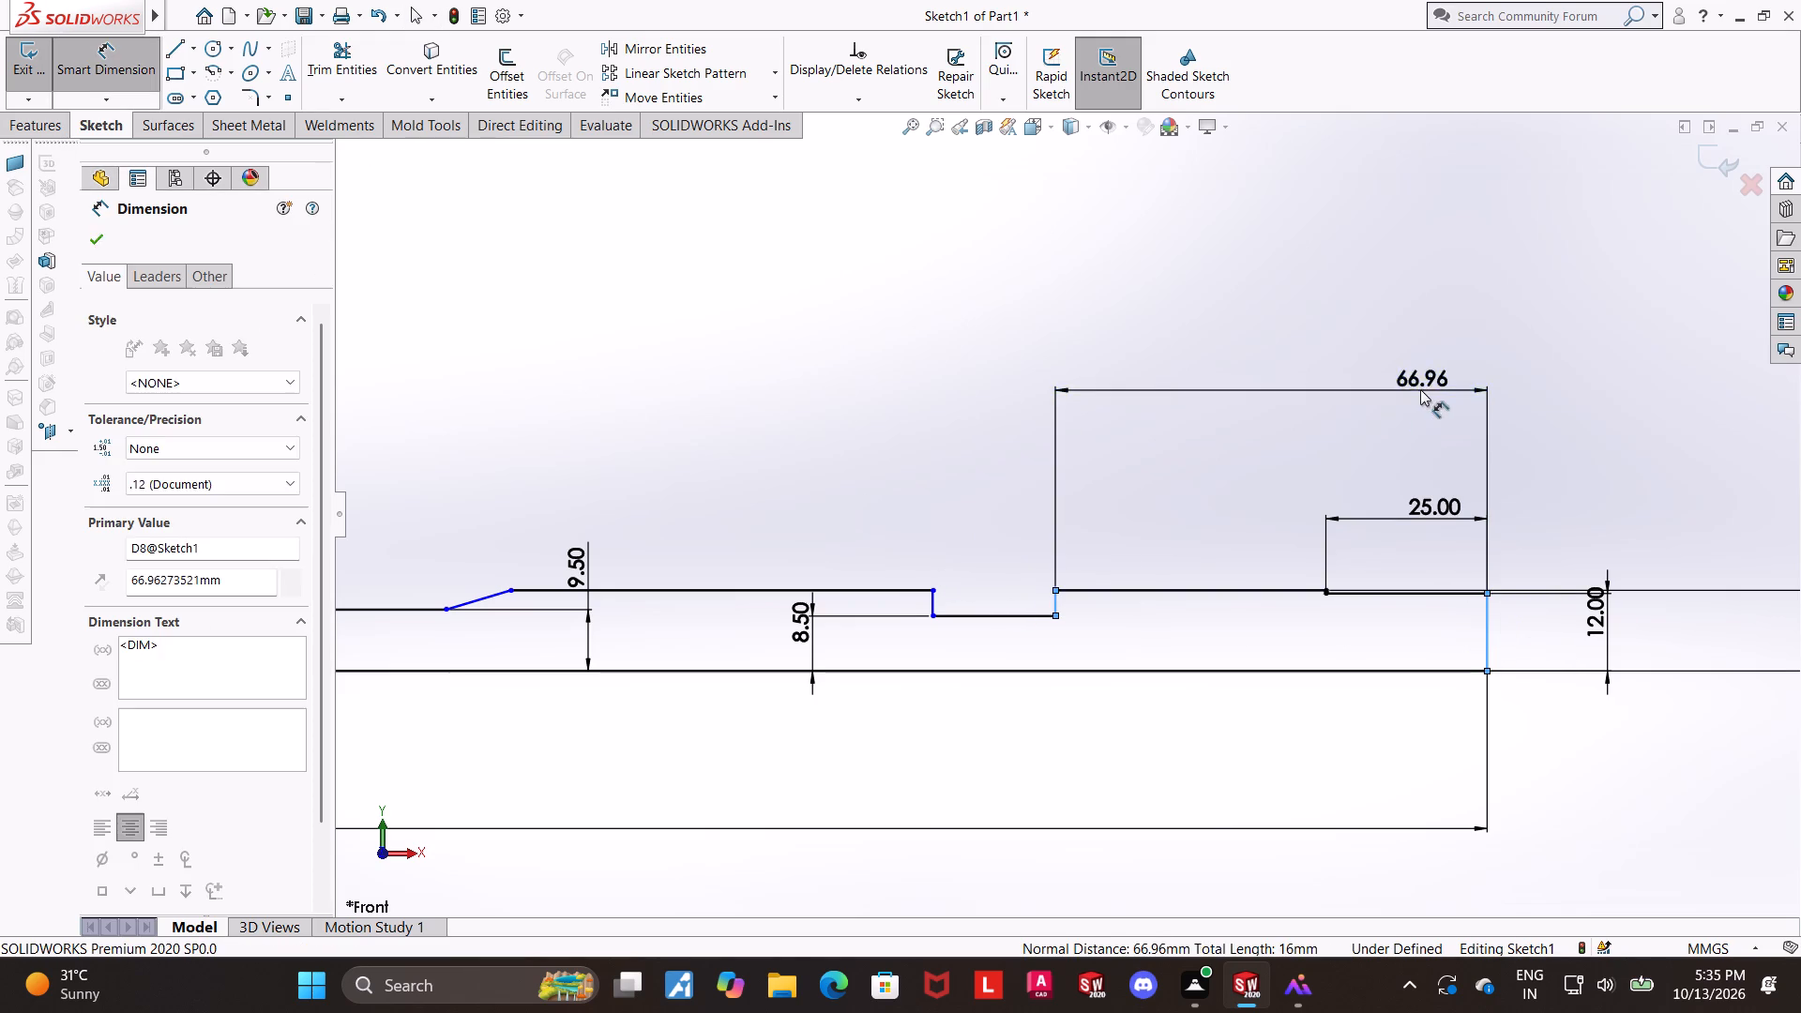
{"action": "key", "text": "8"}
{"action": "key", "text": "6"}
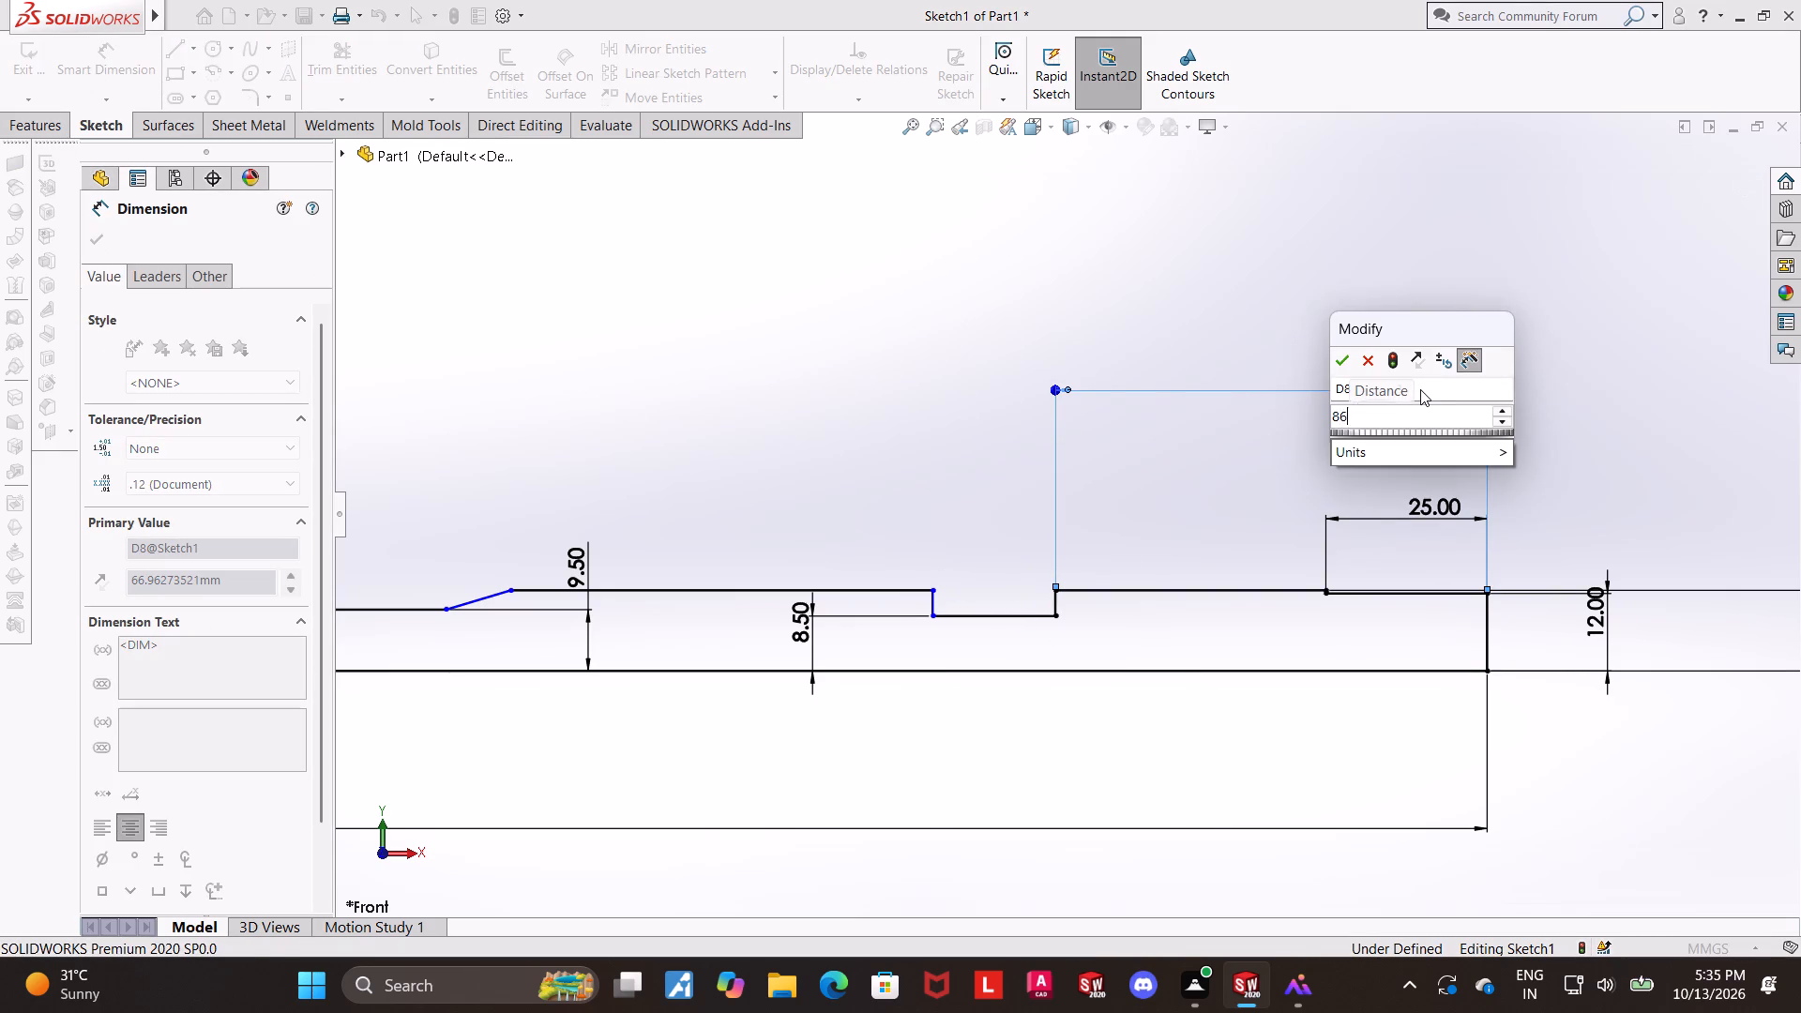
{"action": "key", "text": "Return"}
{"action": "key", "text": "Escape"}
{"action": "key", "text": "Escape"}
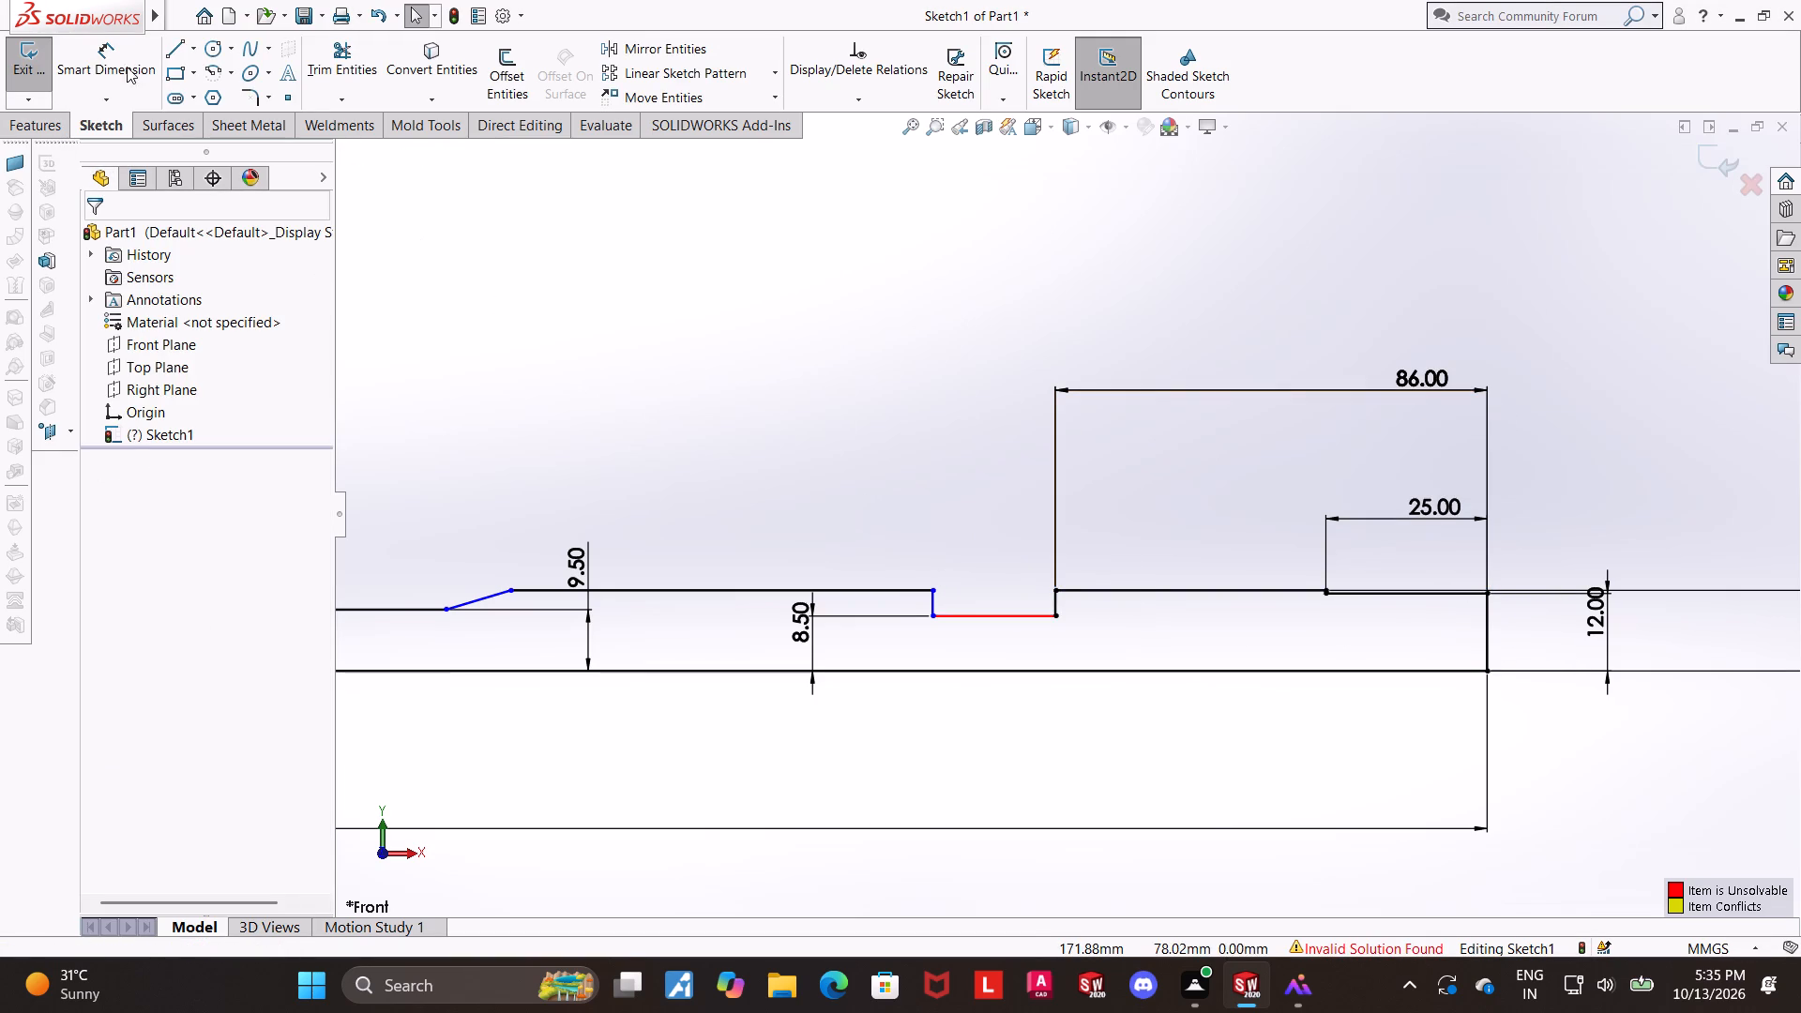
Dimension the horizontal distance from the rectangular groove's wall nearest the origin to the vertical end edge as 107 mm.
{"action": "left_click", "coordinate": [96, 55]}
{"action": "left_click", "coordinate": [932, 604]}
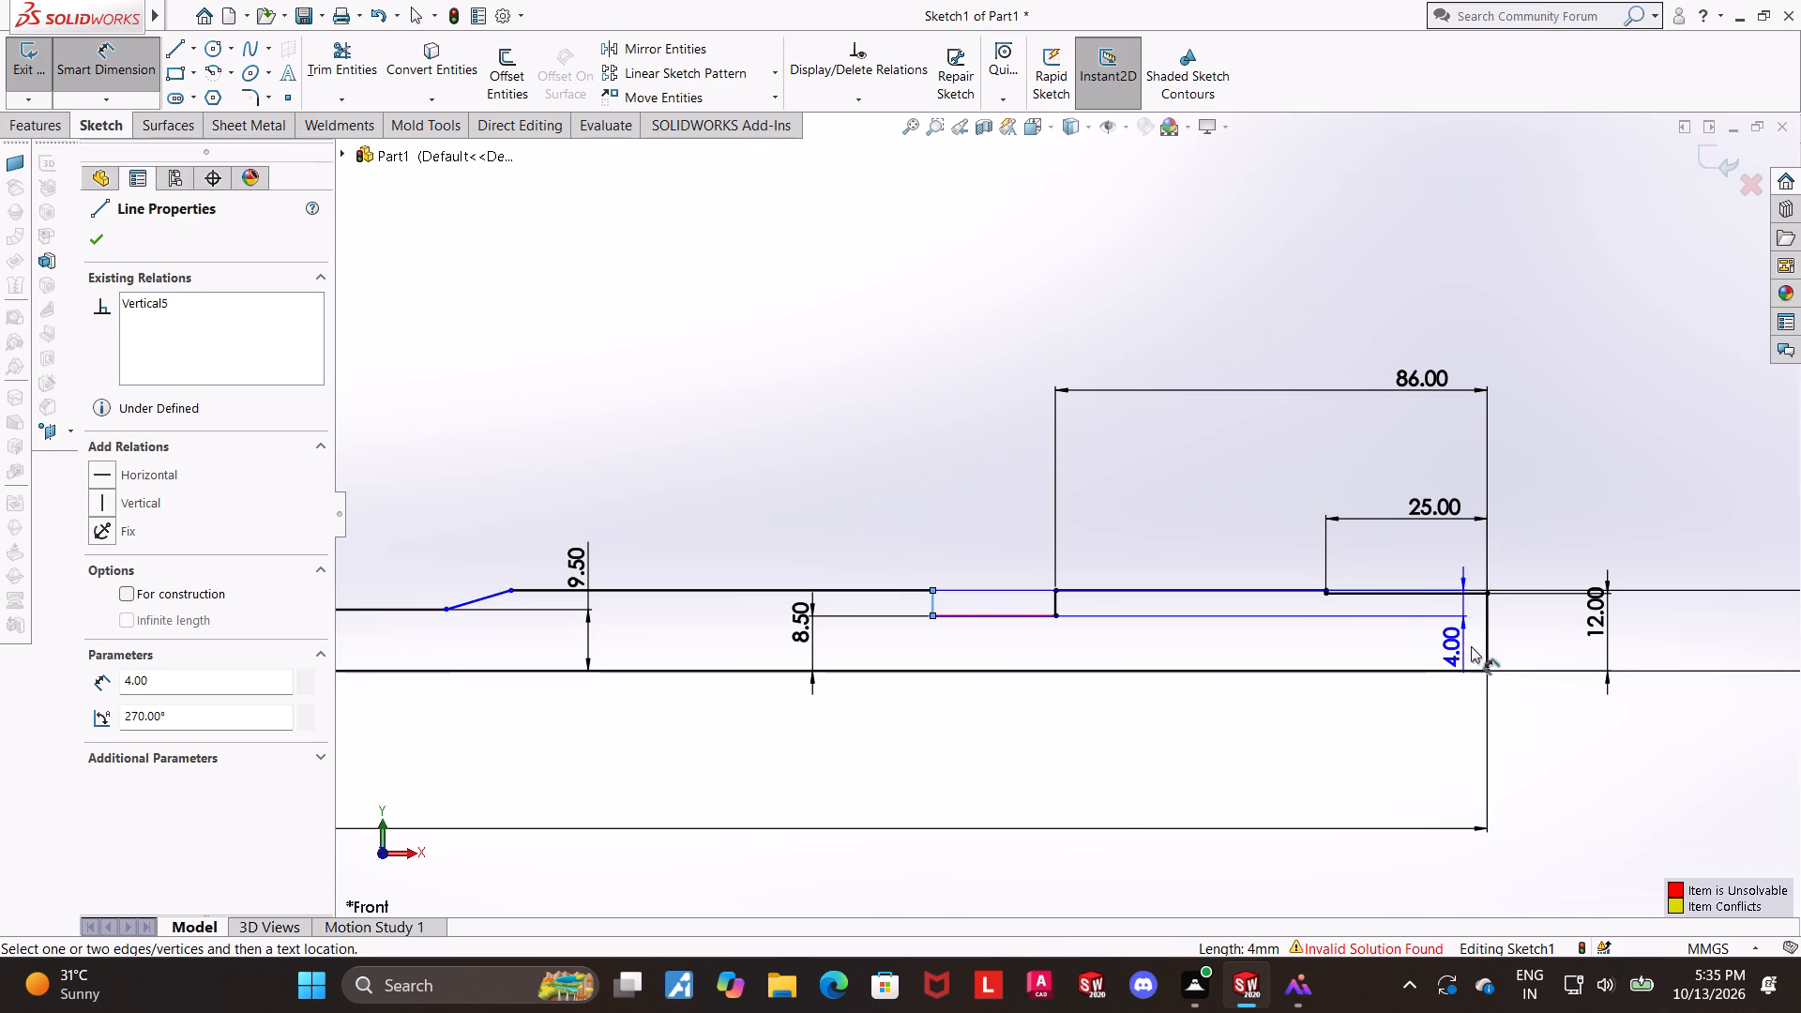
{"action": "left_click", "coordinate": [1489, 645]}
{"action": "left_click", "coordinate": [1342, 338]}
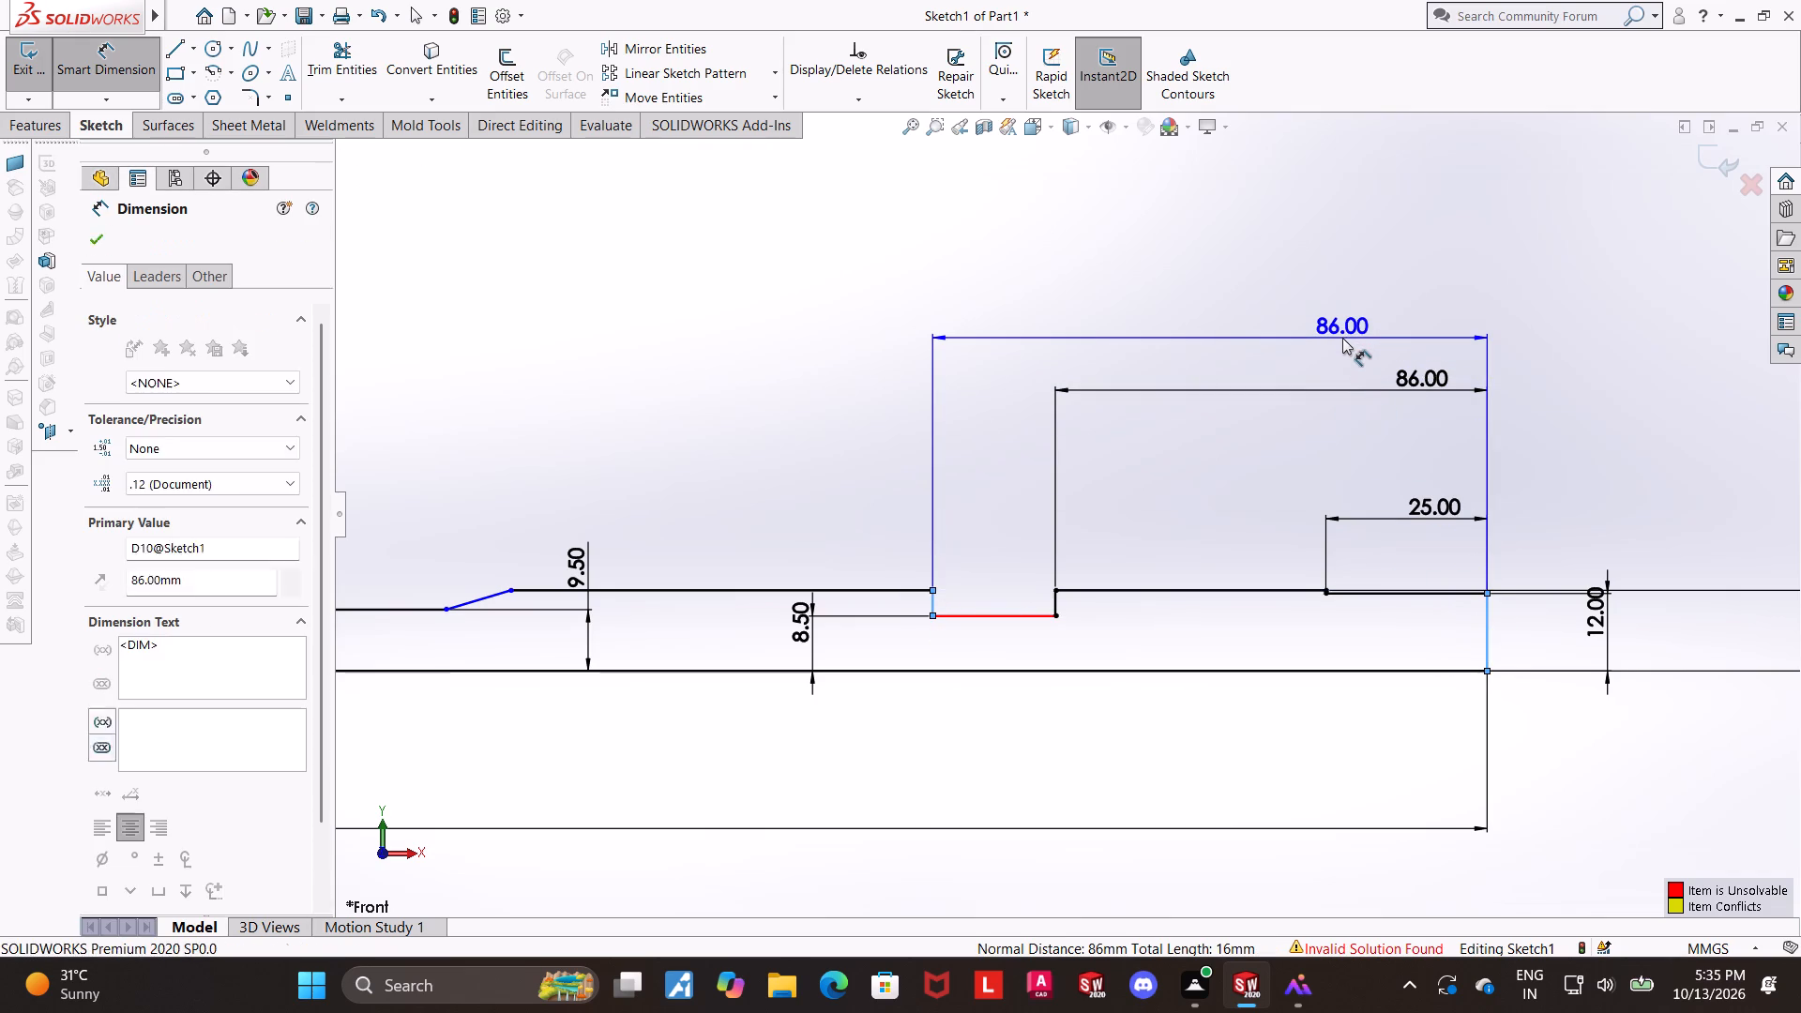
{"action": "type", "text": "10"}
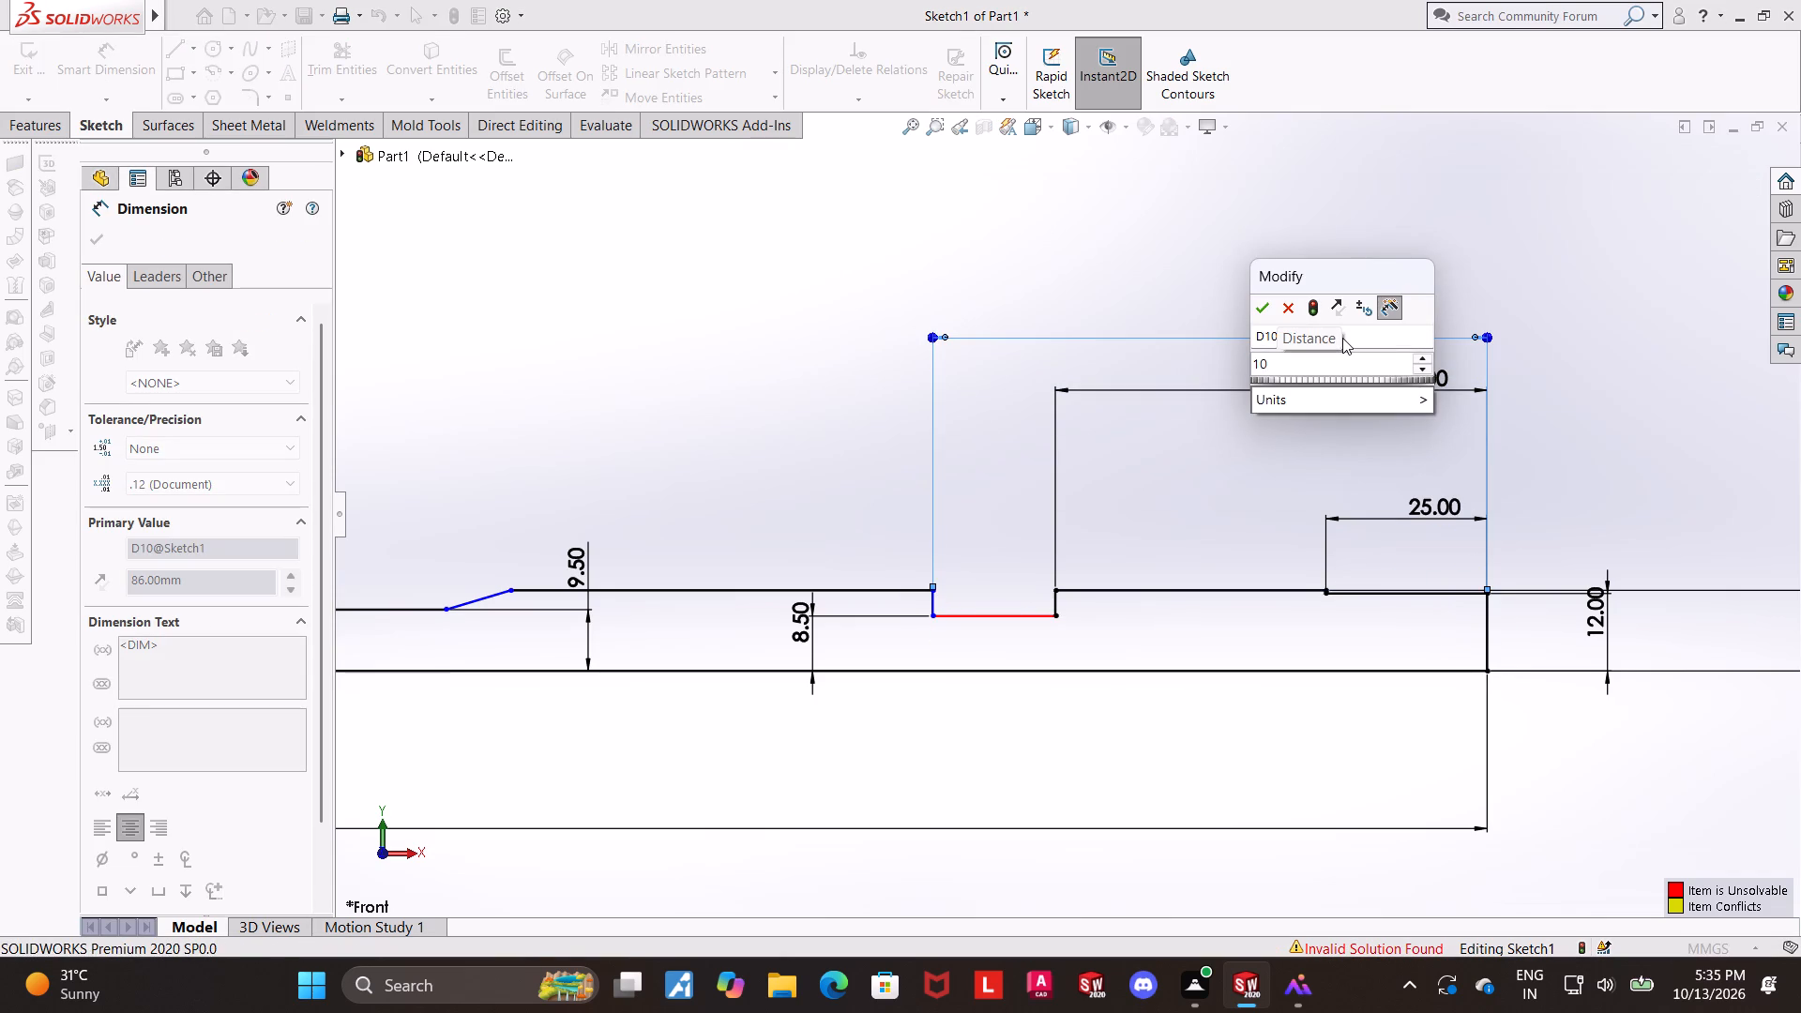
{"action": "key", "text": "7"}
{"action": "key", "text": "Return"}
{"action": "key", "text": "Escape"}
Dimension the top edge between the sloped groove and the rectangular groove to a length of 20 mm.
{"action": "scroll", "coordinate": [1351, 441], "scroll_direction": "up", "scroll_amount": 4}
{"action": "scroll", "coordinate": [1370, 539], "scroll_direction": "up", "scroll_amount": 2}
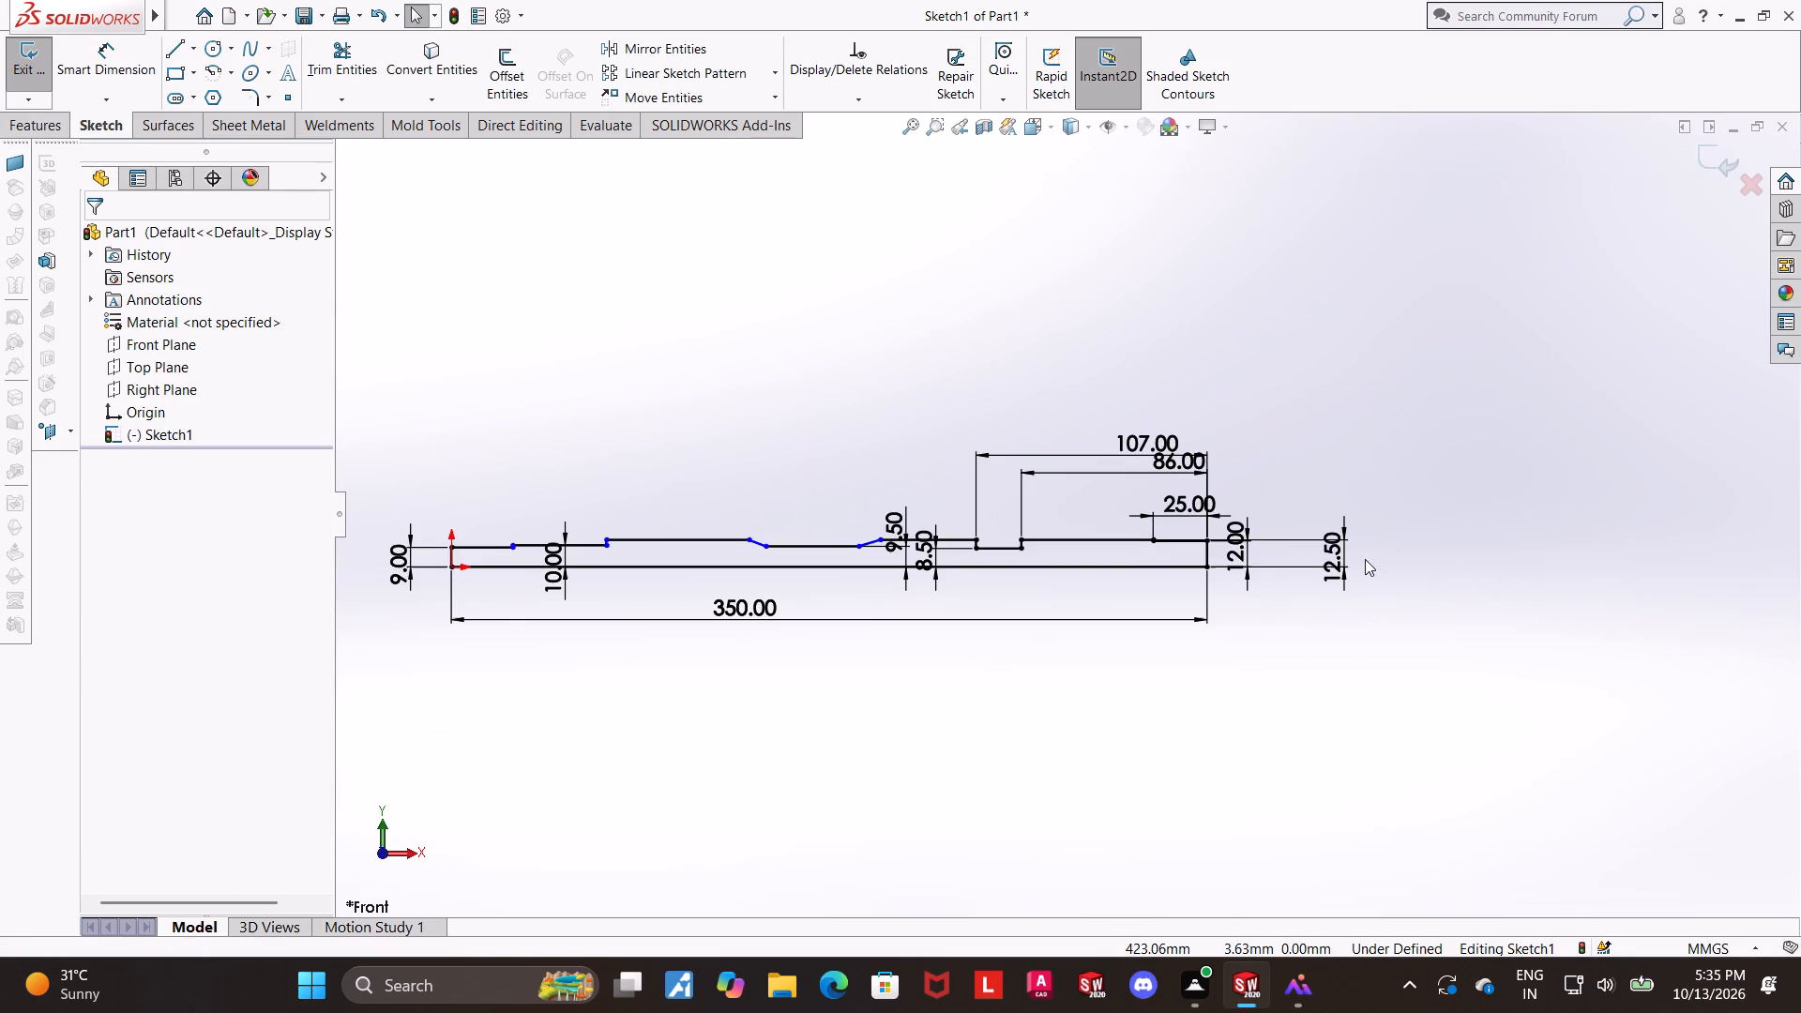
{"action": "scroll", "coordinate": [1370, 559], "scroll_direction": "up", "scroll_amount": 1}
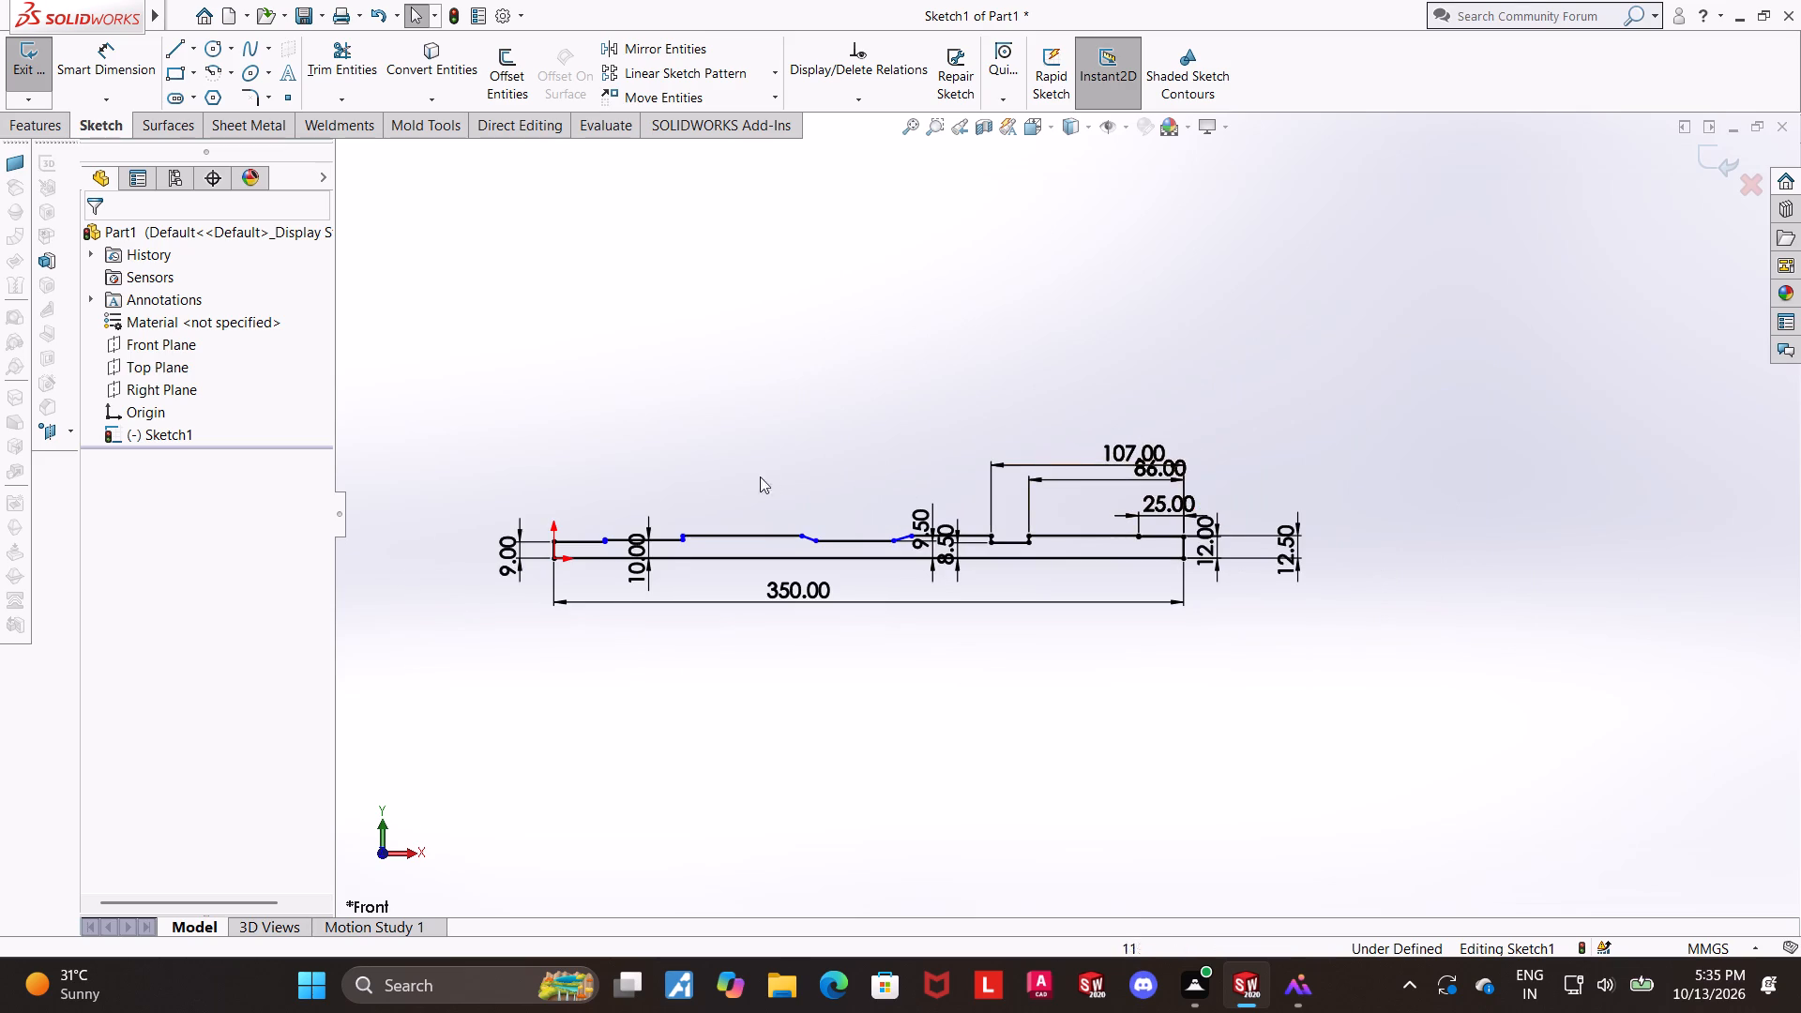
{"action": "scroll", "coordinate": [782, 464], "scroll_direction": "down", "scroll_amount": 2}
{"action": "scroll", "coordinate": [1103, 568], "scroll_direction": "down", "scroll_amount": 3}
{"action": "key", "text": "Escape"}
{"action": "left_click", "coordinate": [126, 71]}
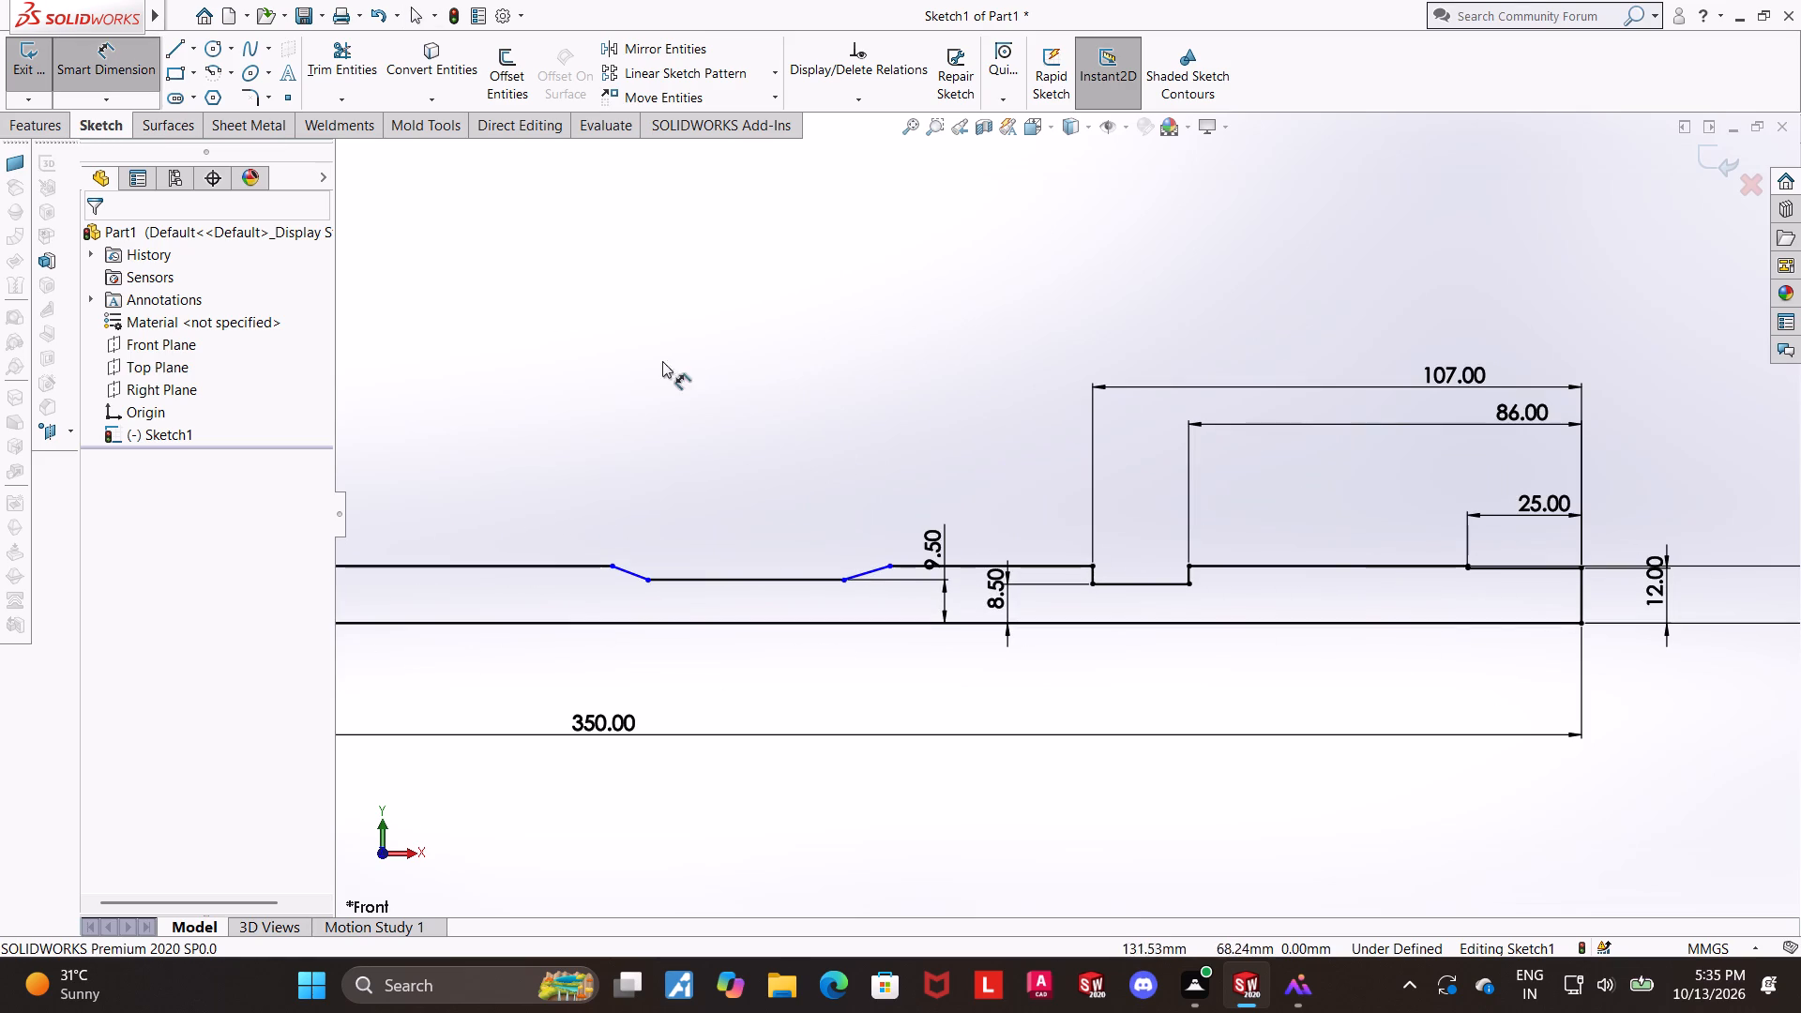
{"action": "left_click", "coordinate": [962, 561]}
{"action": "left_click", "coordinate": [969, 504]}
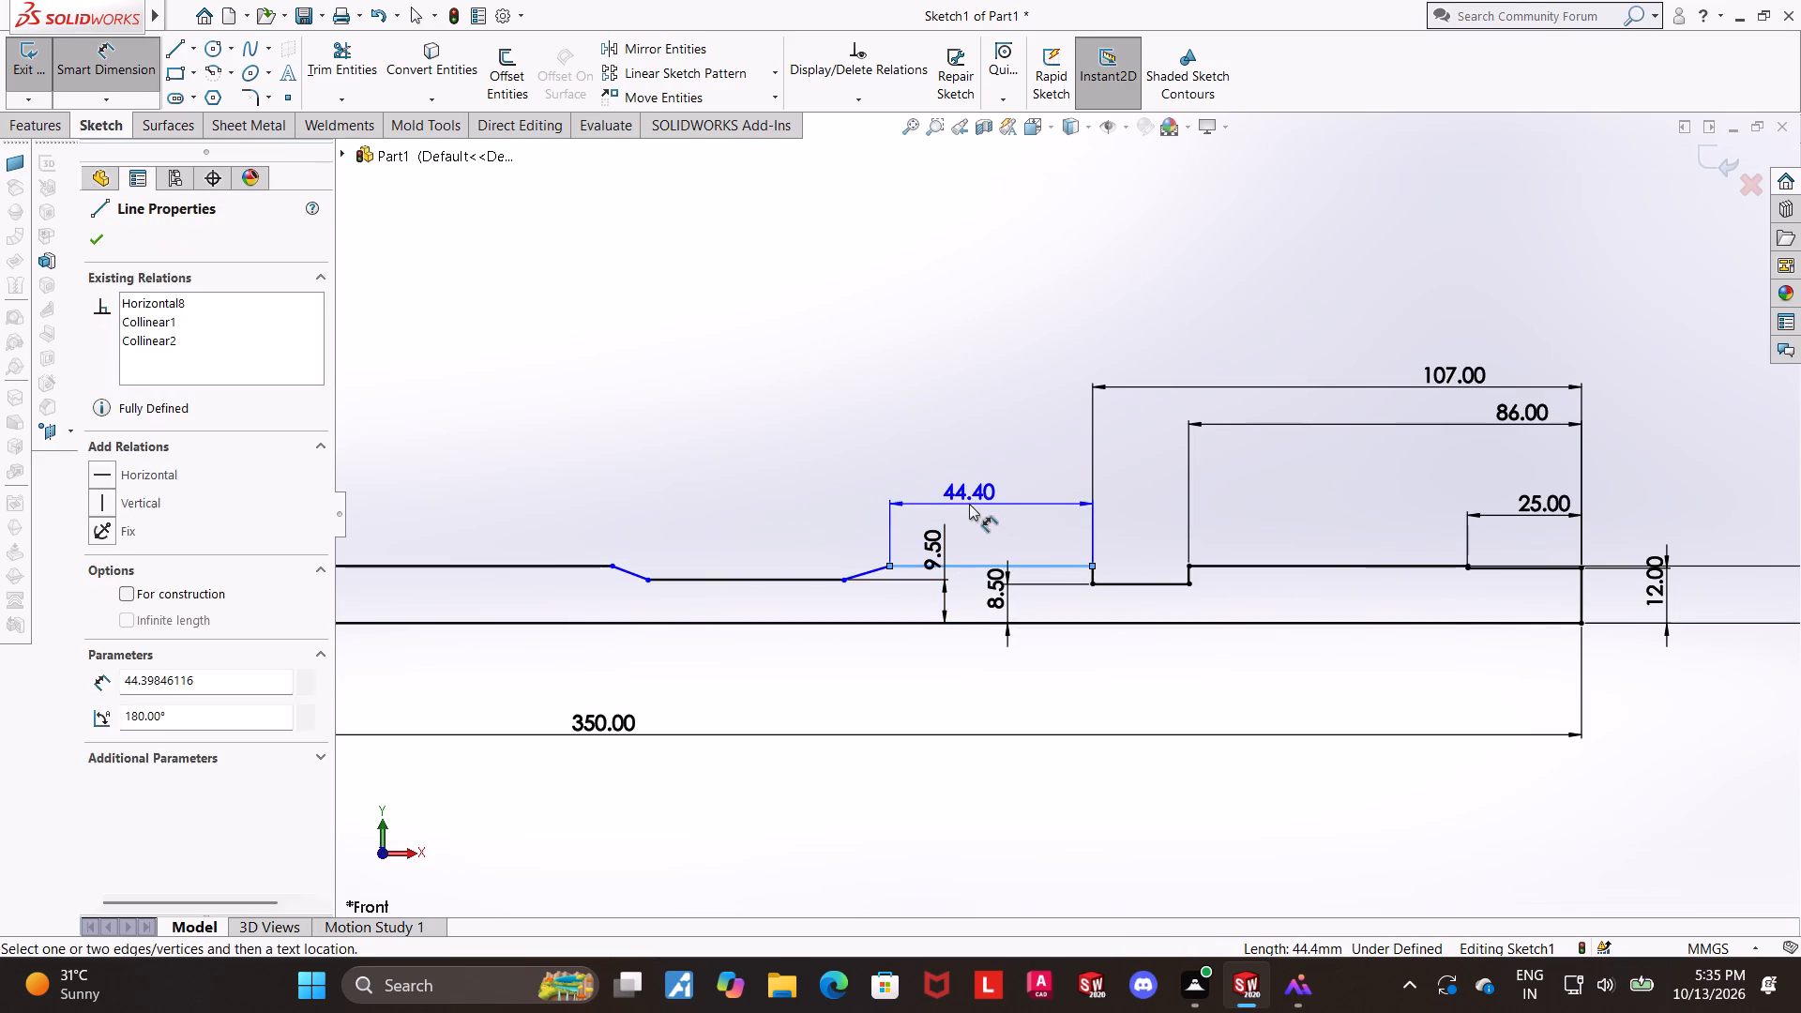
{"action": "type", "text": "20"}
{"action": "key", "text": "Return"}
{"action": "key", "text": "Escape"}
{"action": "key", "text": "Escape"}
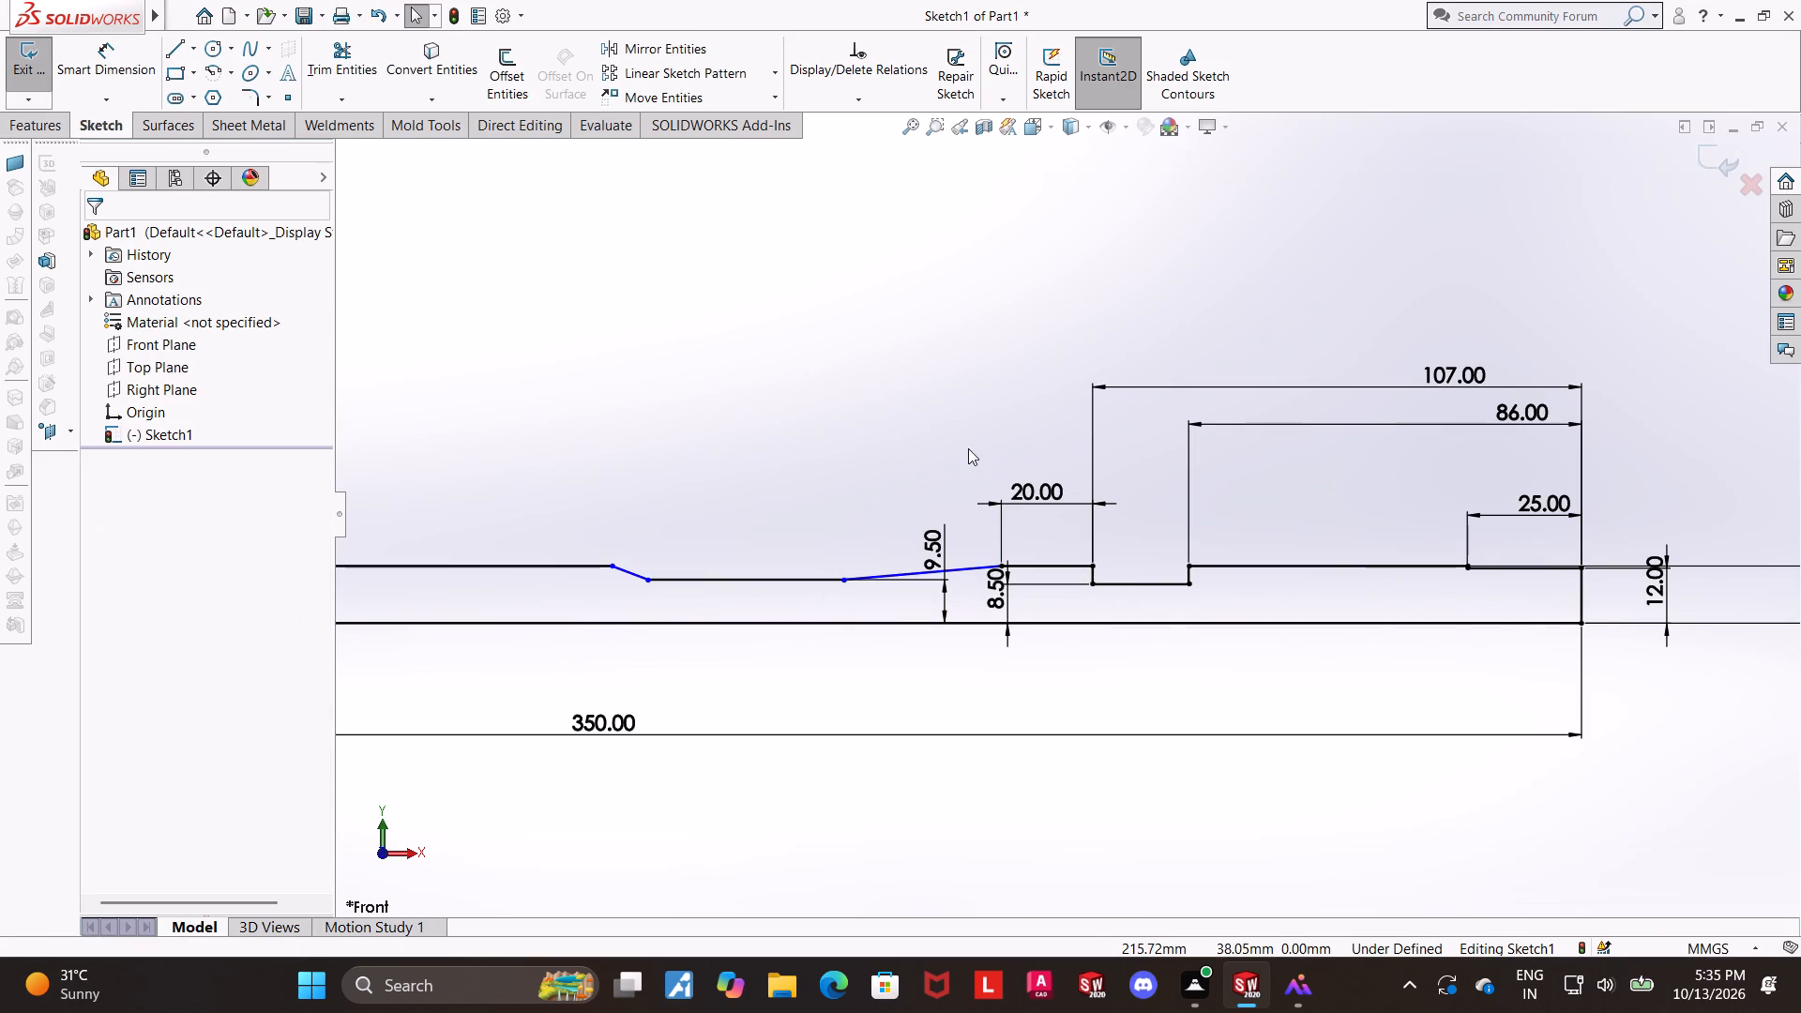
Dimension the horizontal run of the sloped groove's side farthest from the origin as 12 mm, between its lower and upper corners.
{"action": "left_click", "coordinate": [105, 68]}
{"action": "scroll", "coordinate": [743, 453], "scroll_direction": "down", "scroll_amount": 1}
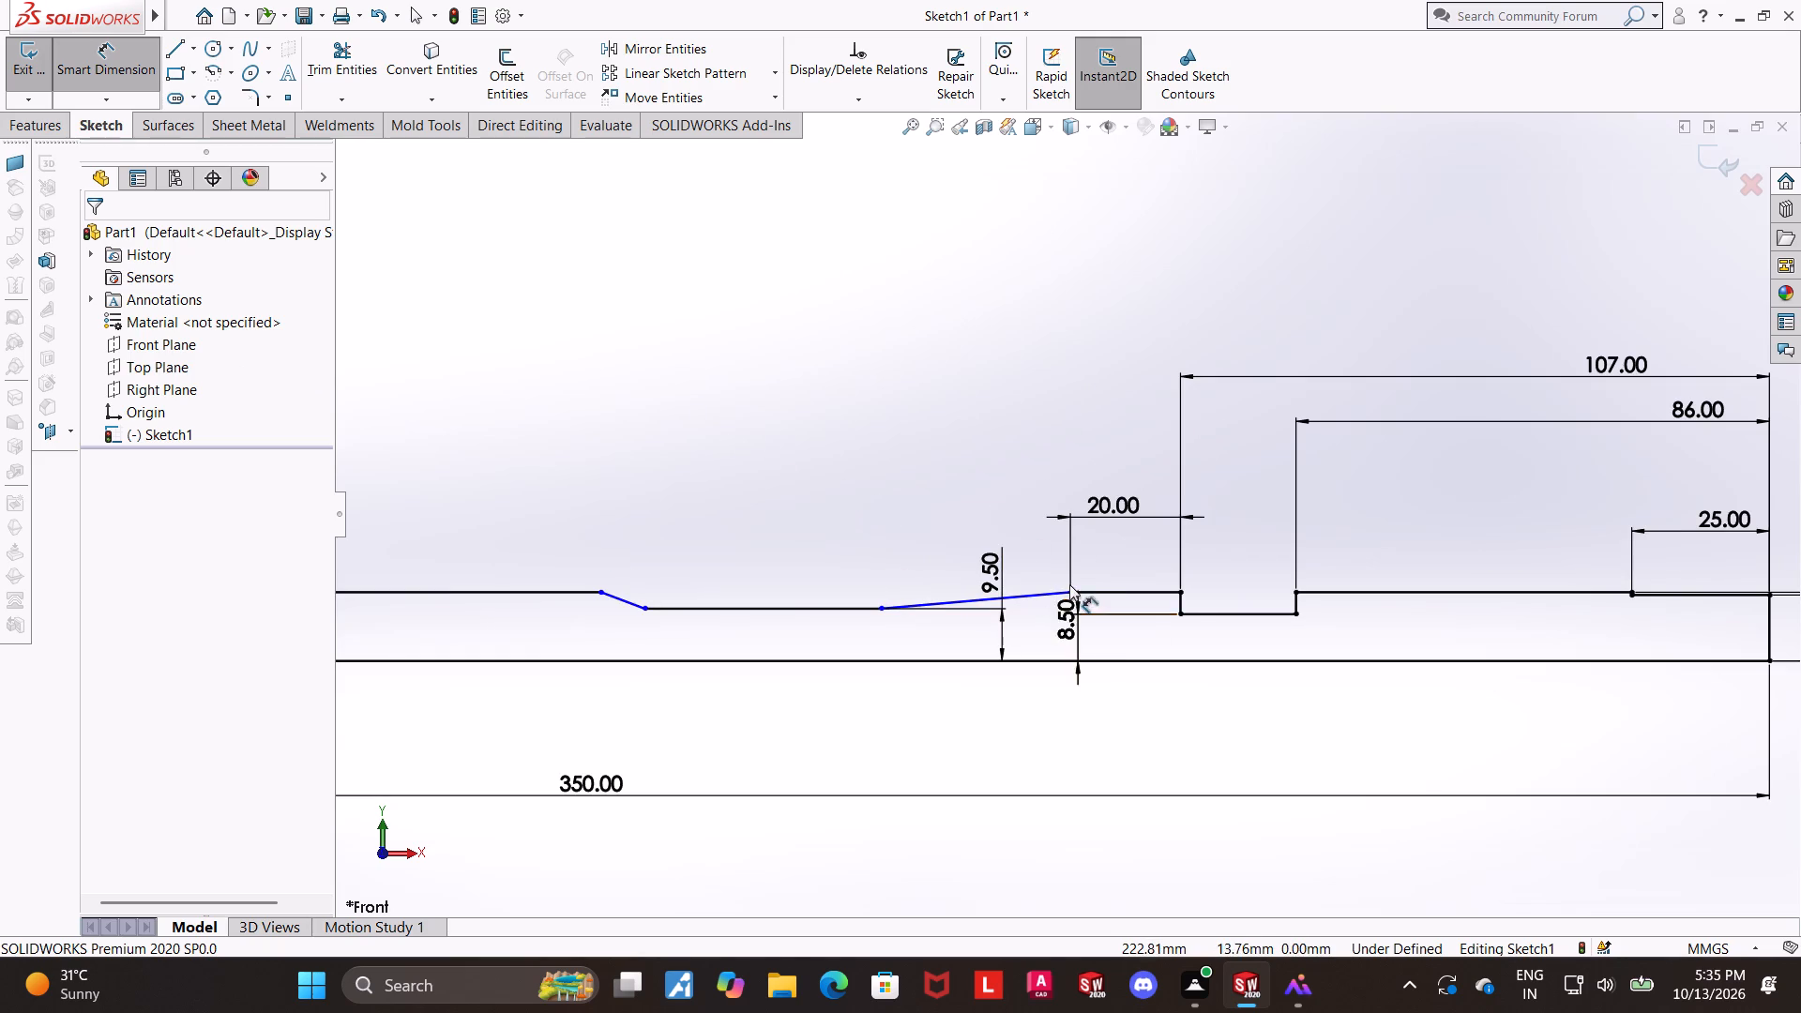
{"action": "scroll", "coordinate": [1069, 588], "scroll_direction": "down", "scroll_amount": 5}
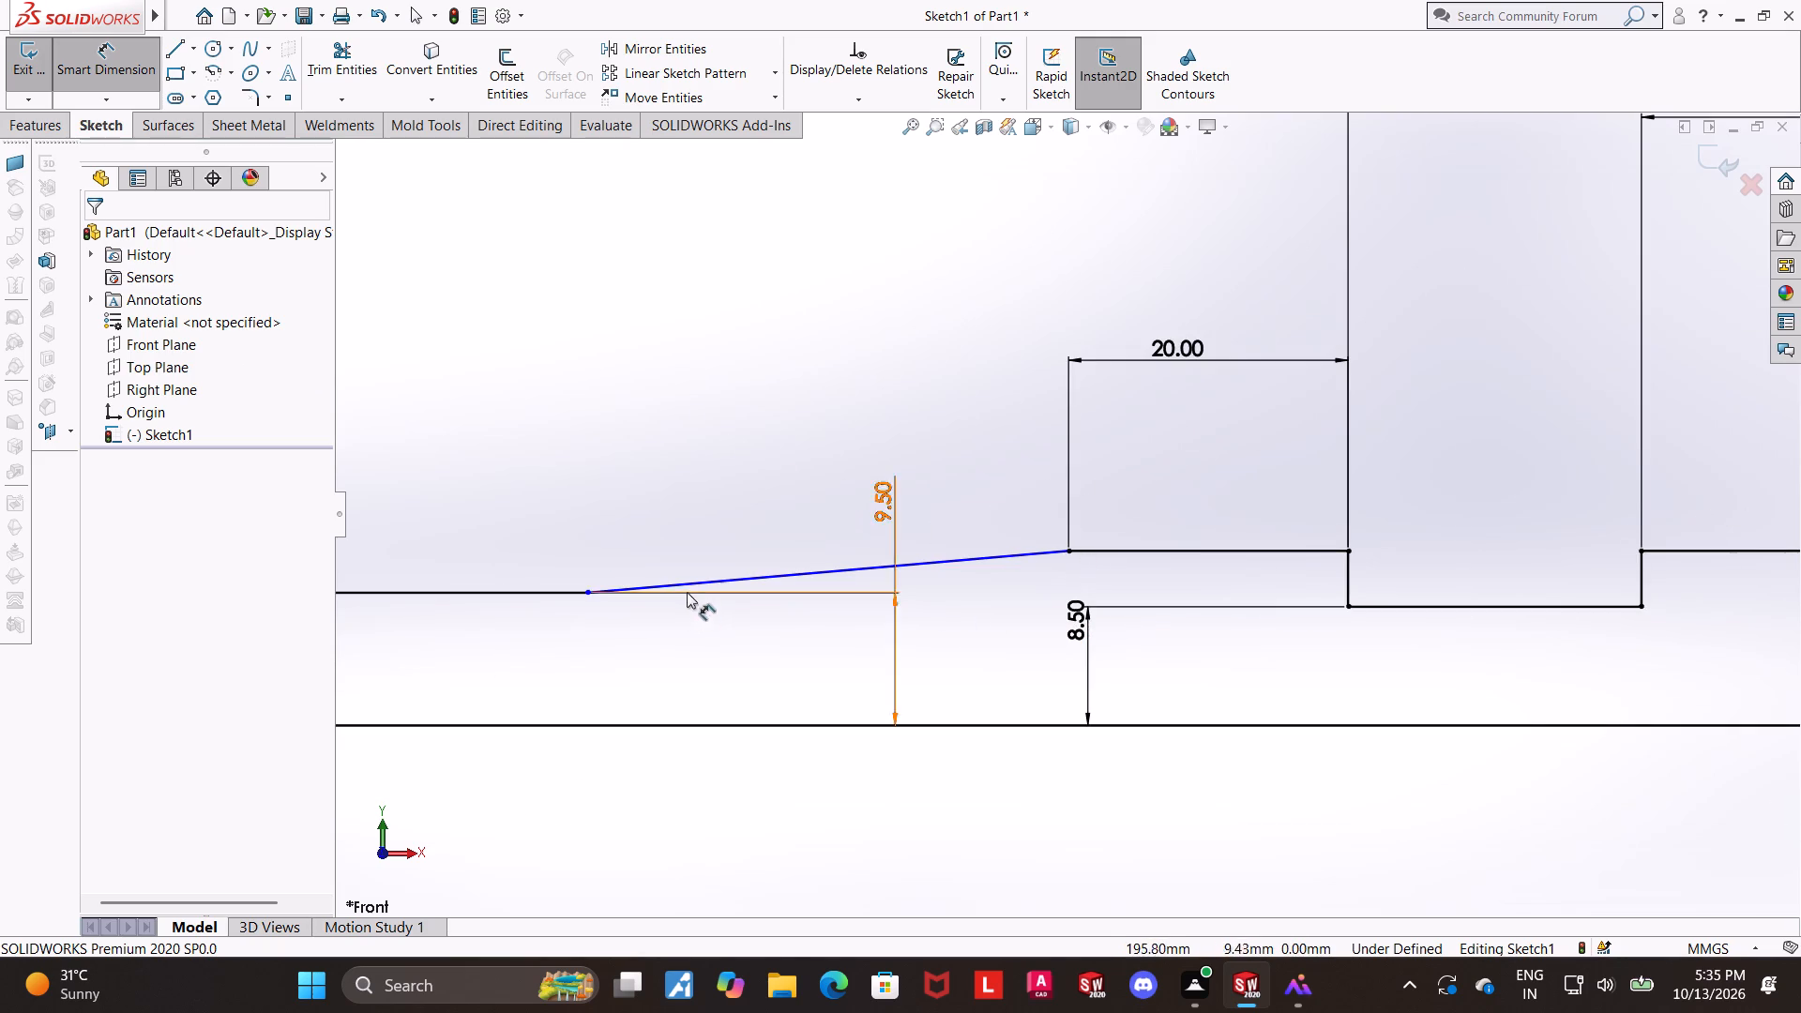
{"action": "left_click", "coordinate": [583, 592]}
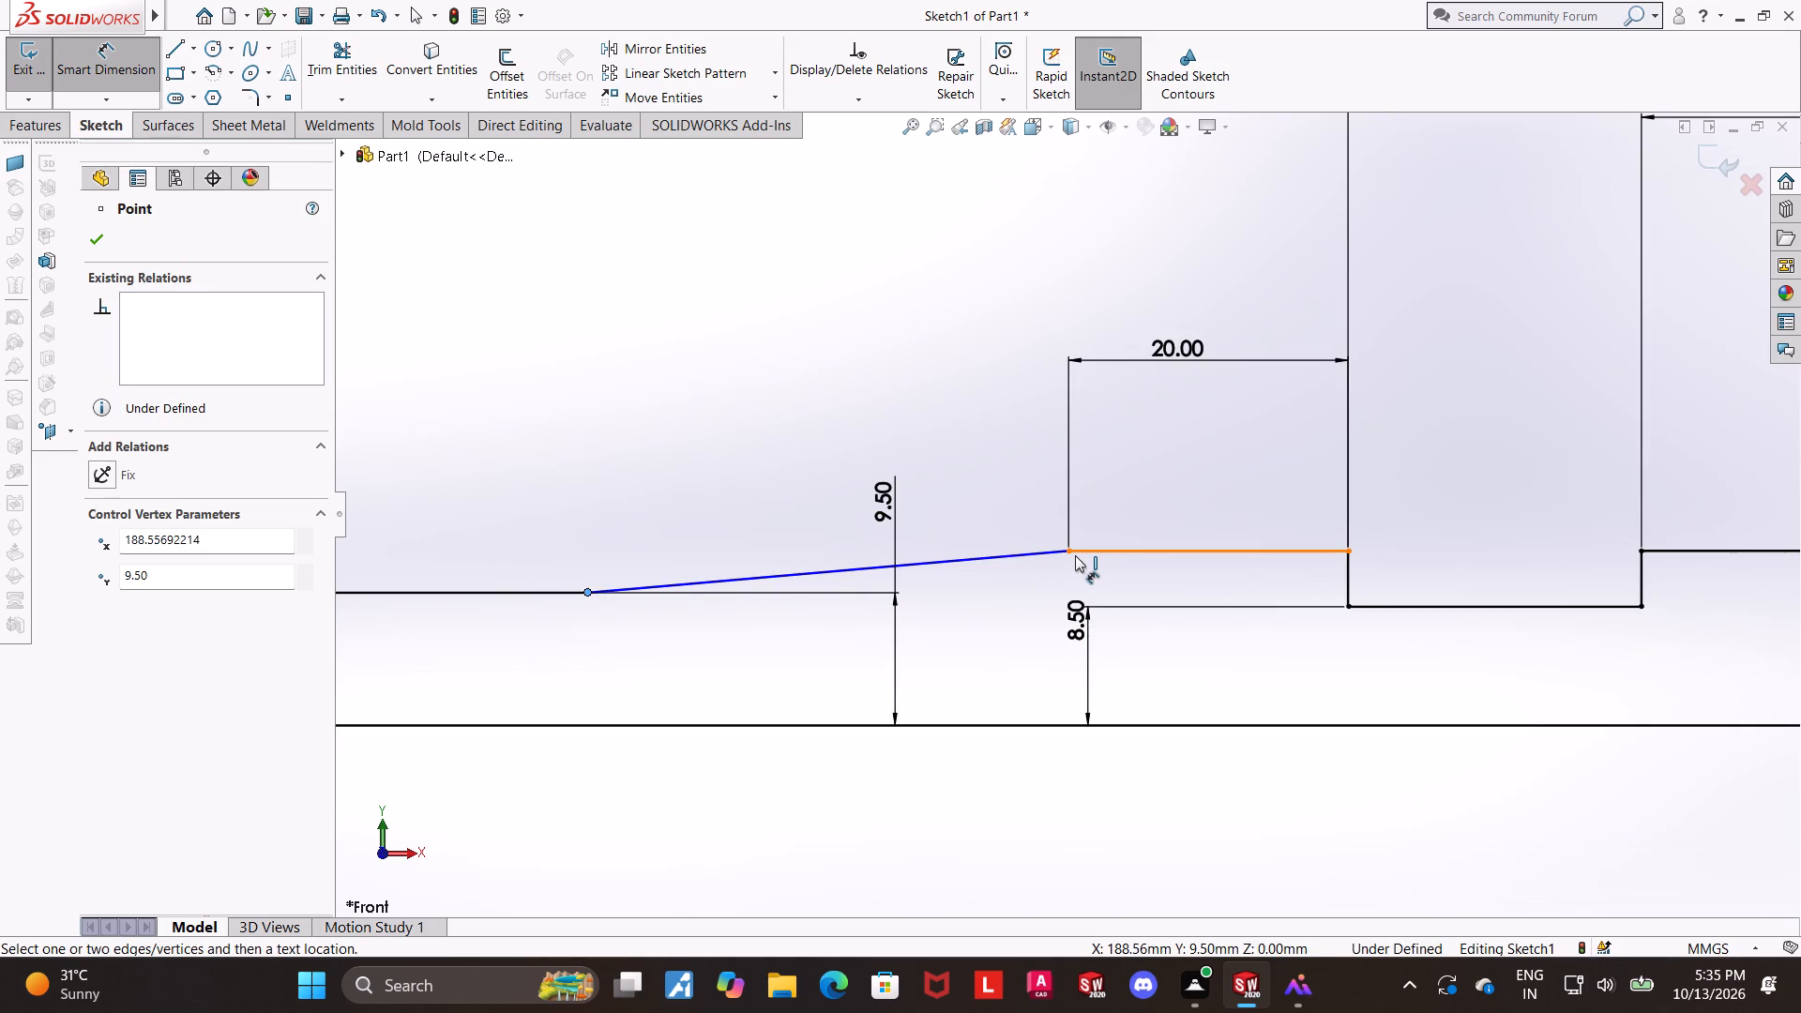
{"action": "left_click", "coordinate": [1069, 553]}
{"action": "left_click", "coordinate": [962, 371]}
{"action": "type", "text": "12"}
{"action": "key", "text": "Return"}
{"action": "key", "text": "Escape"}
Dimension the horizontal distance from the sloped groove's upper corner nearest the origin to its floor's far corner as 31 mm.
{"action": "scroll", "coordinate": [976, 402], "scroll_direction": "up", "scroll_amount": 2}
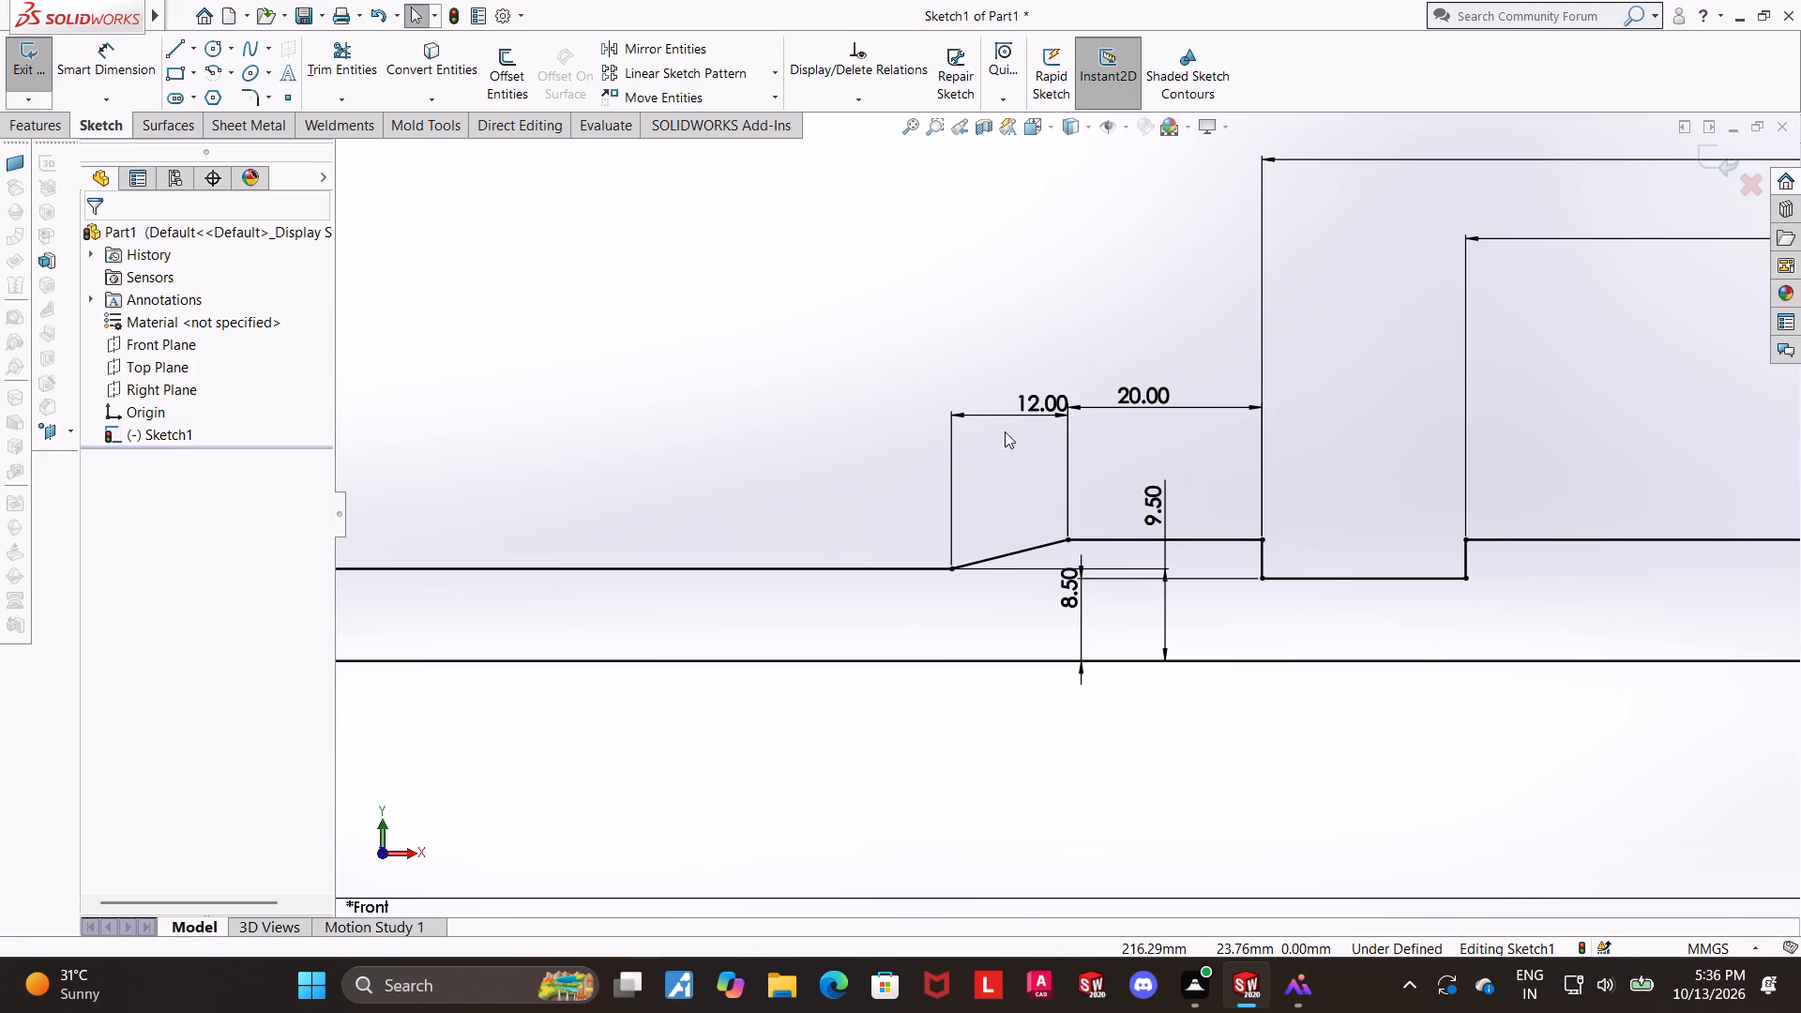
{"action": "scroll", "coordinate": [845, 461], "scroll_direction": "up", "scroll_amount": 2}
{"action": "scroll", "coordinate": [814, 457], "scroll_direction": "down", "scroll_amount": 1}
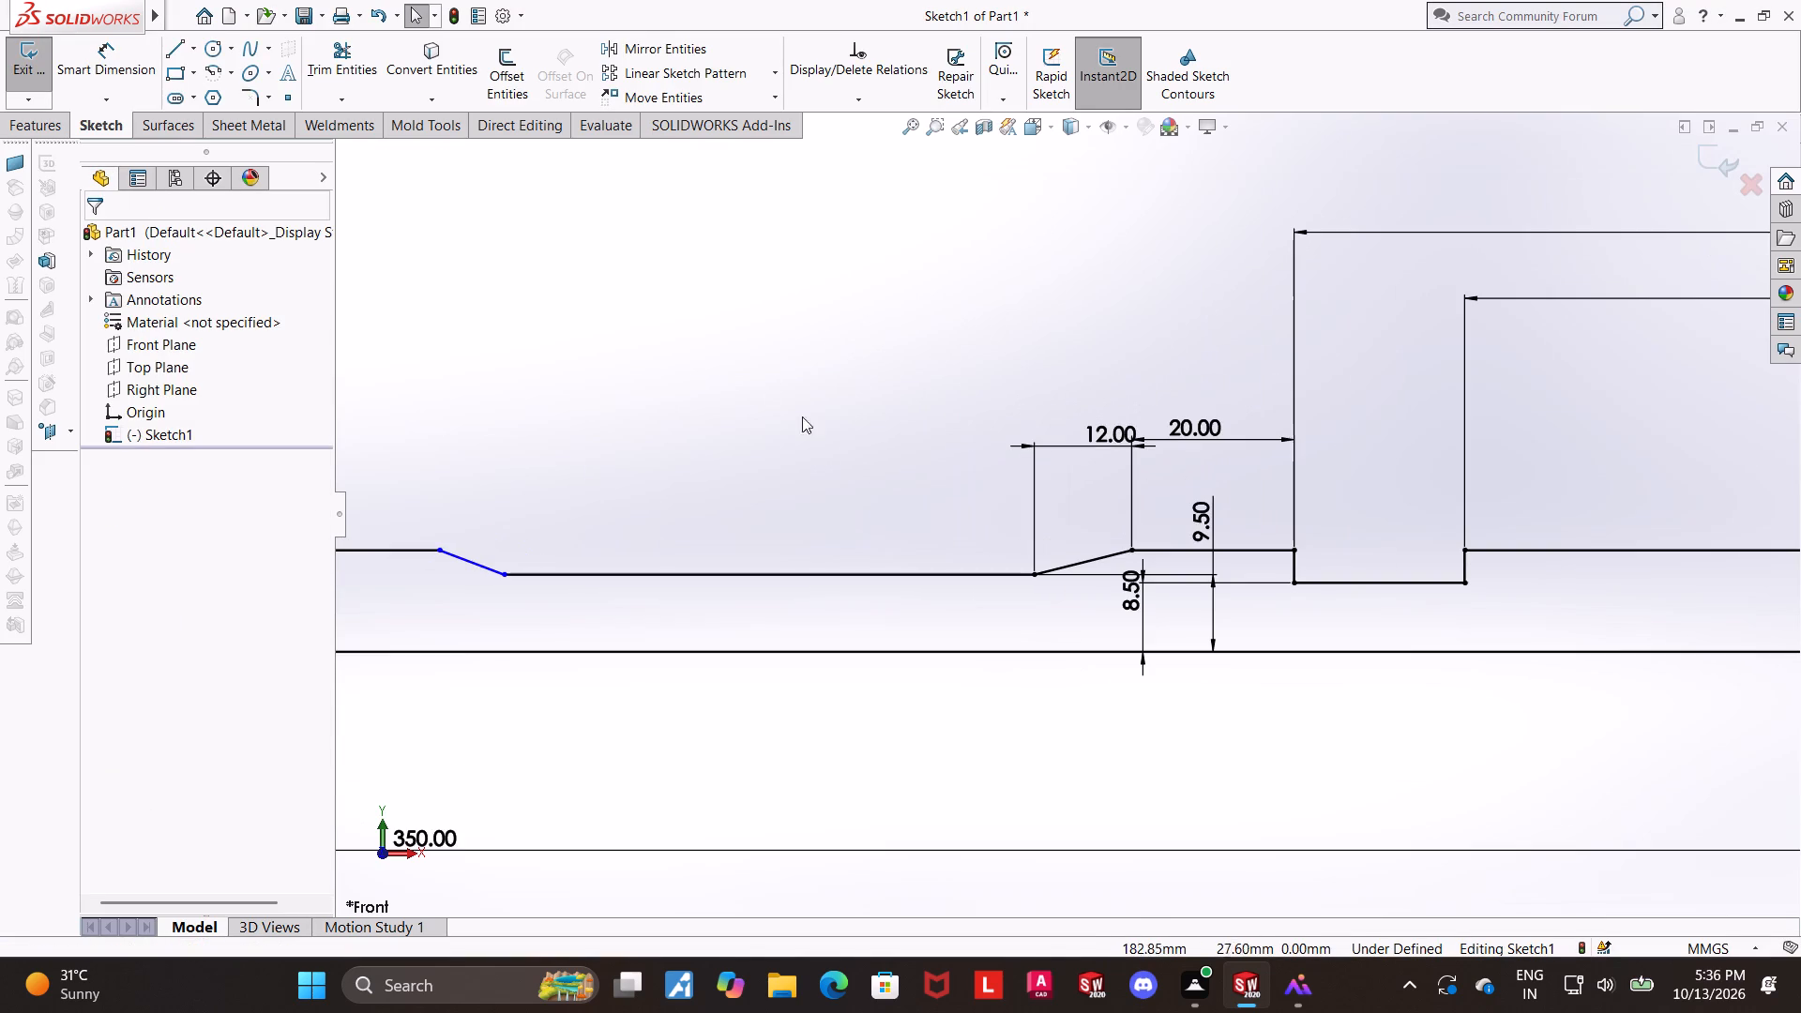
{"action": "left_click", "coordinate": [113, 73]}
{"action": "scroll", "coordinate": [787, 401], "scroll_direction": "up", "scroll_amount": 1}
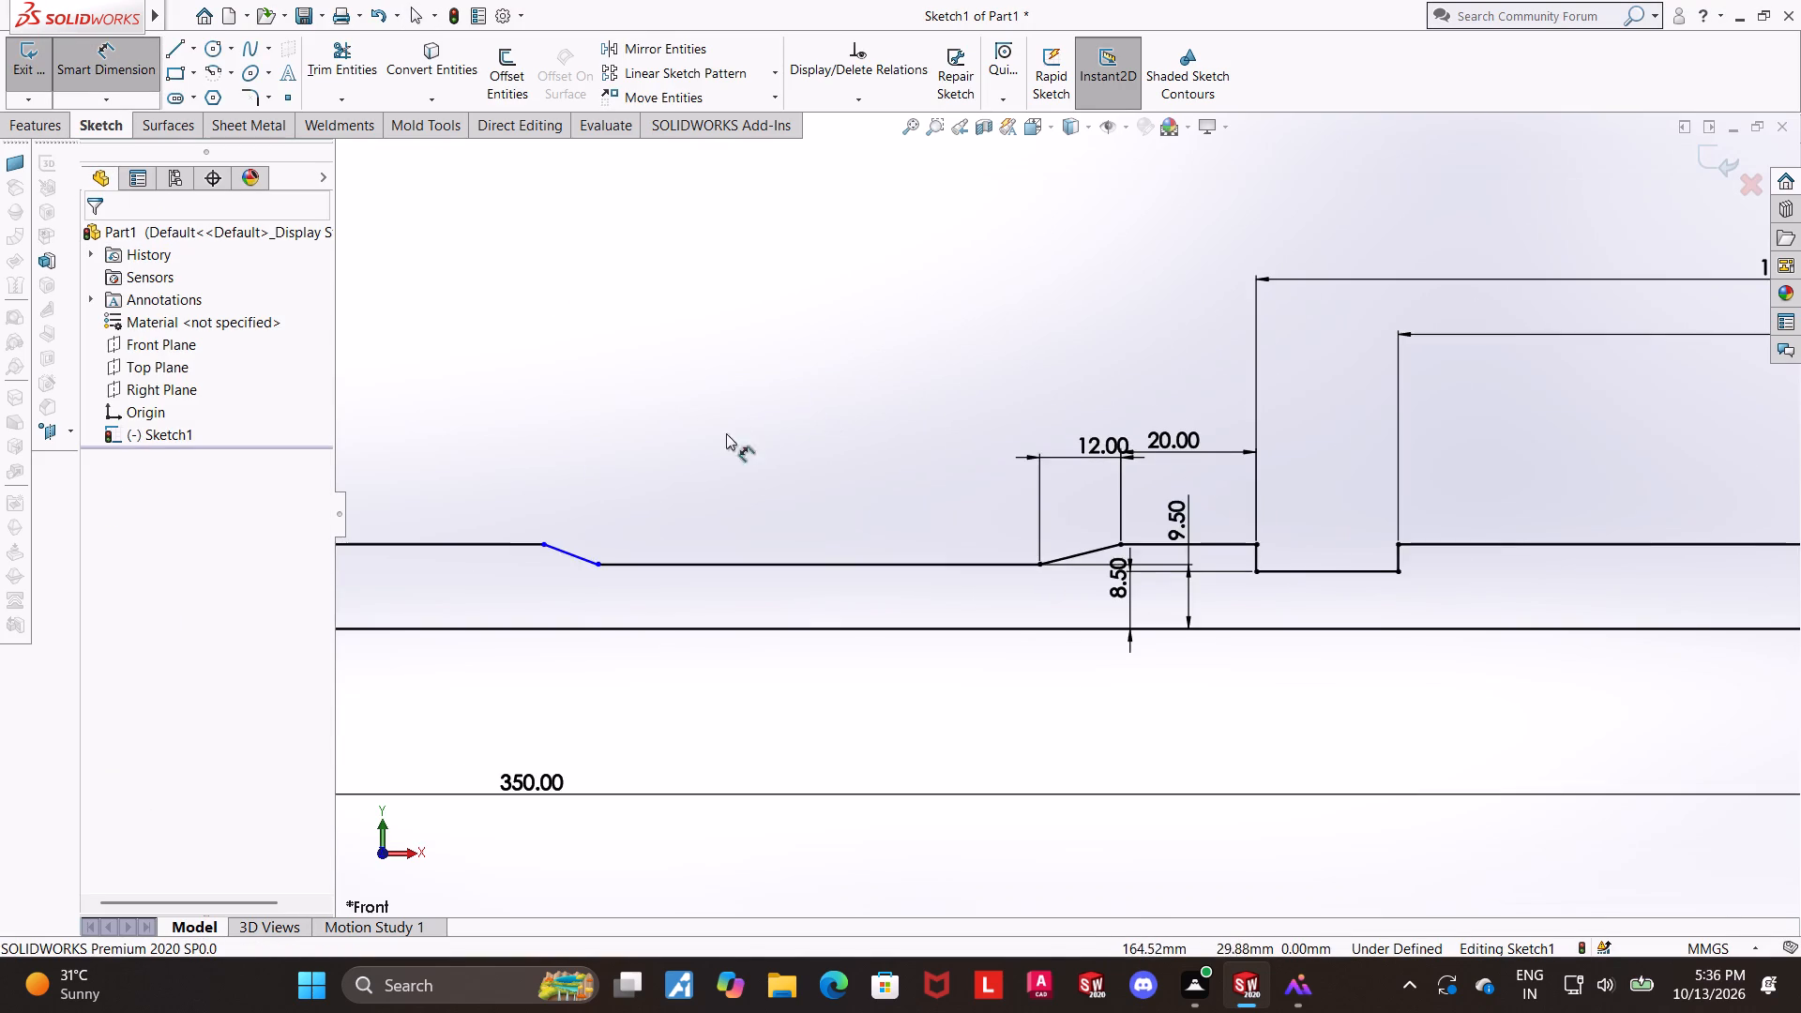
{"action": "scroll", "coordinate": [734, 463], "scroll_direction": "down", "scroll_amount": 1}
{"action": "left_click", "coordinate": [521, 562]}
{"action": "left_click", "coordinate": [1117, 590]}
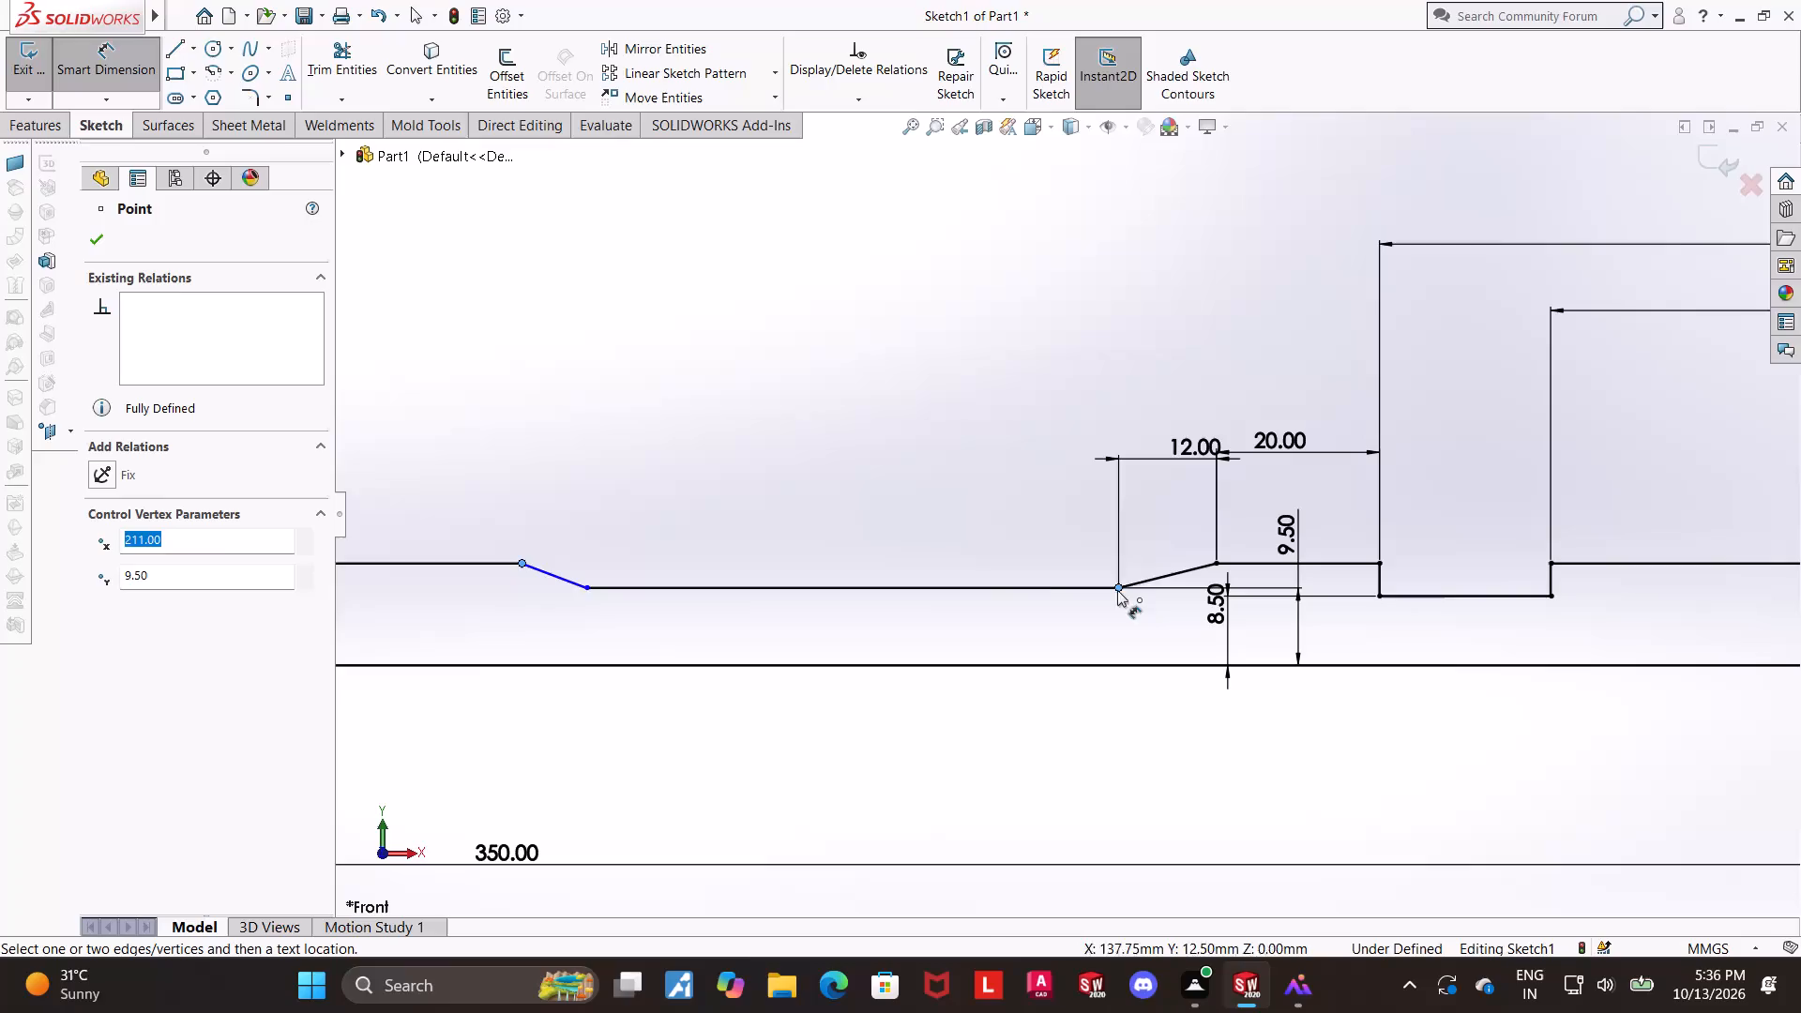
{"action": "left_click", "coordinate": [954, 400]}
{"action": "type", "text": "31"}
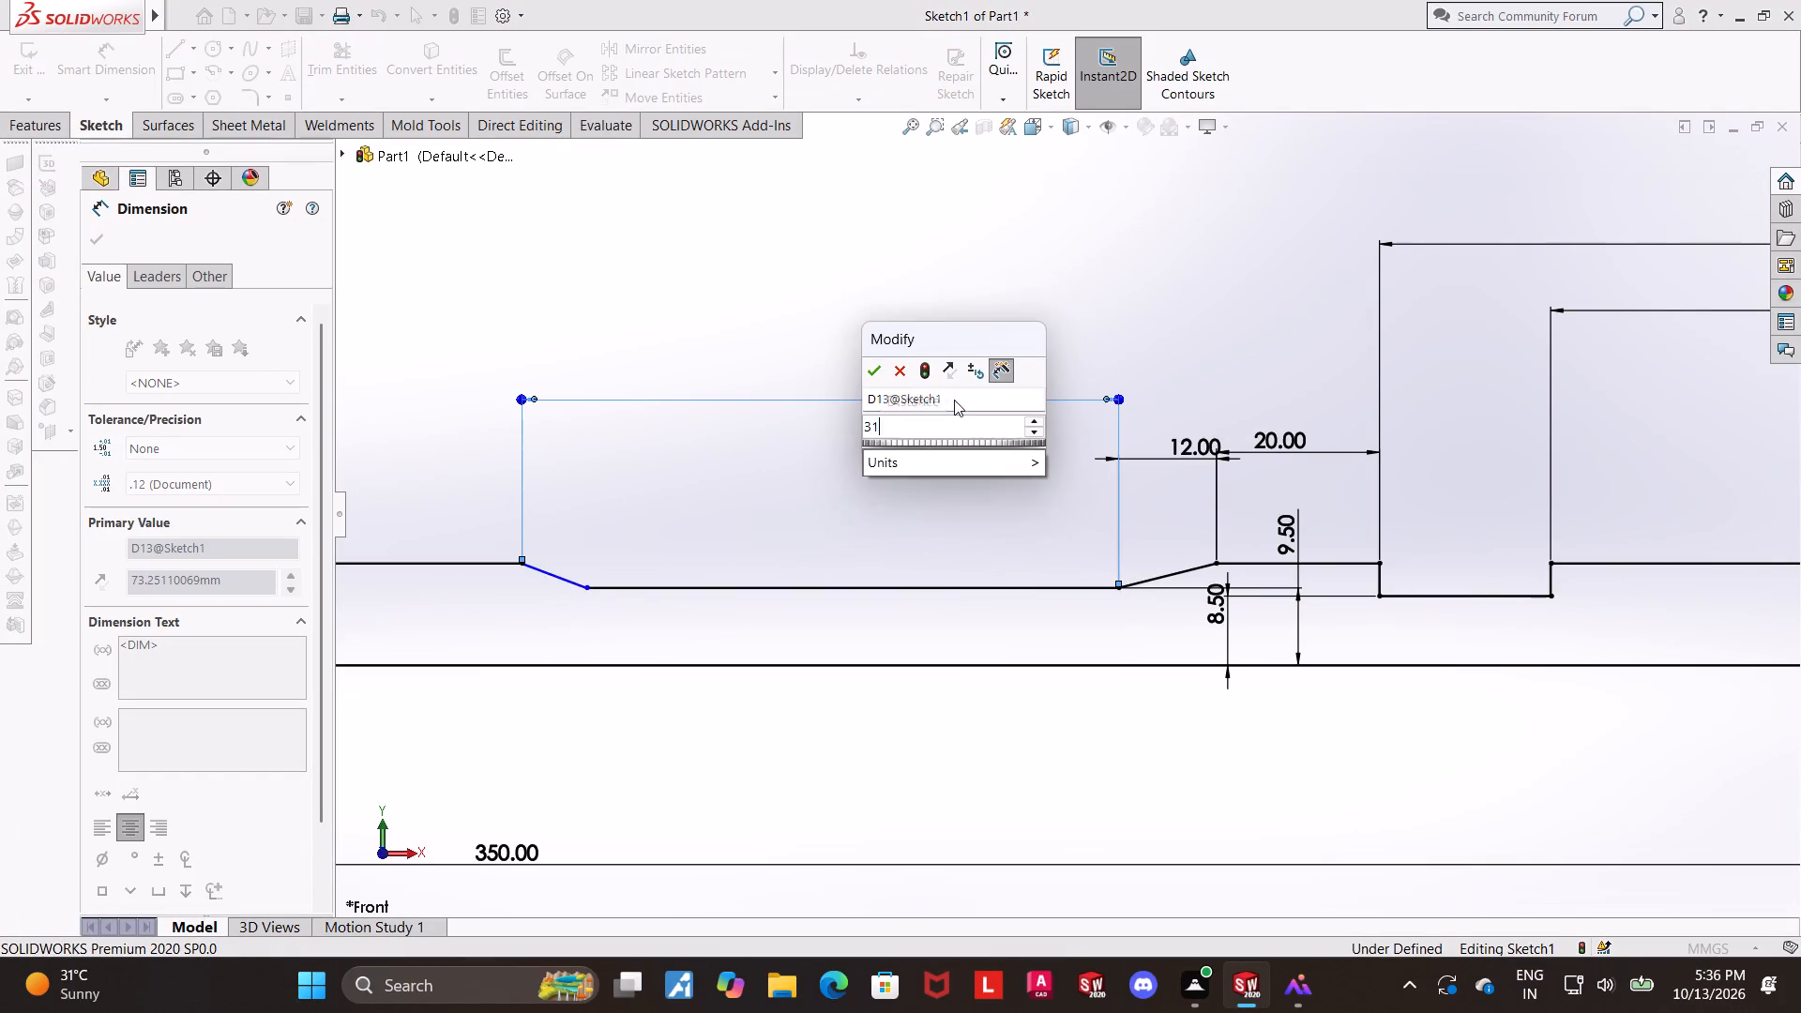
{"action": "key", "text": "Return"}
{"action": "key", "text": "Escape"}
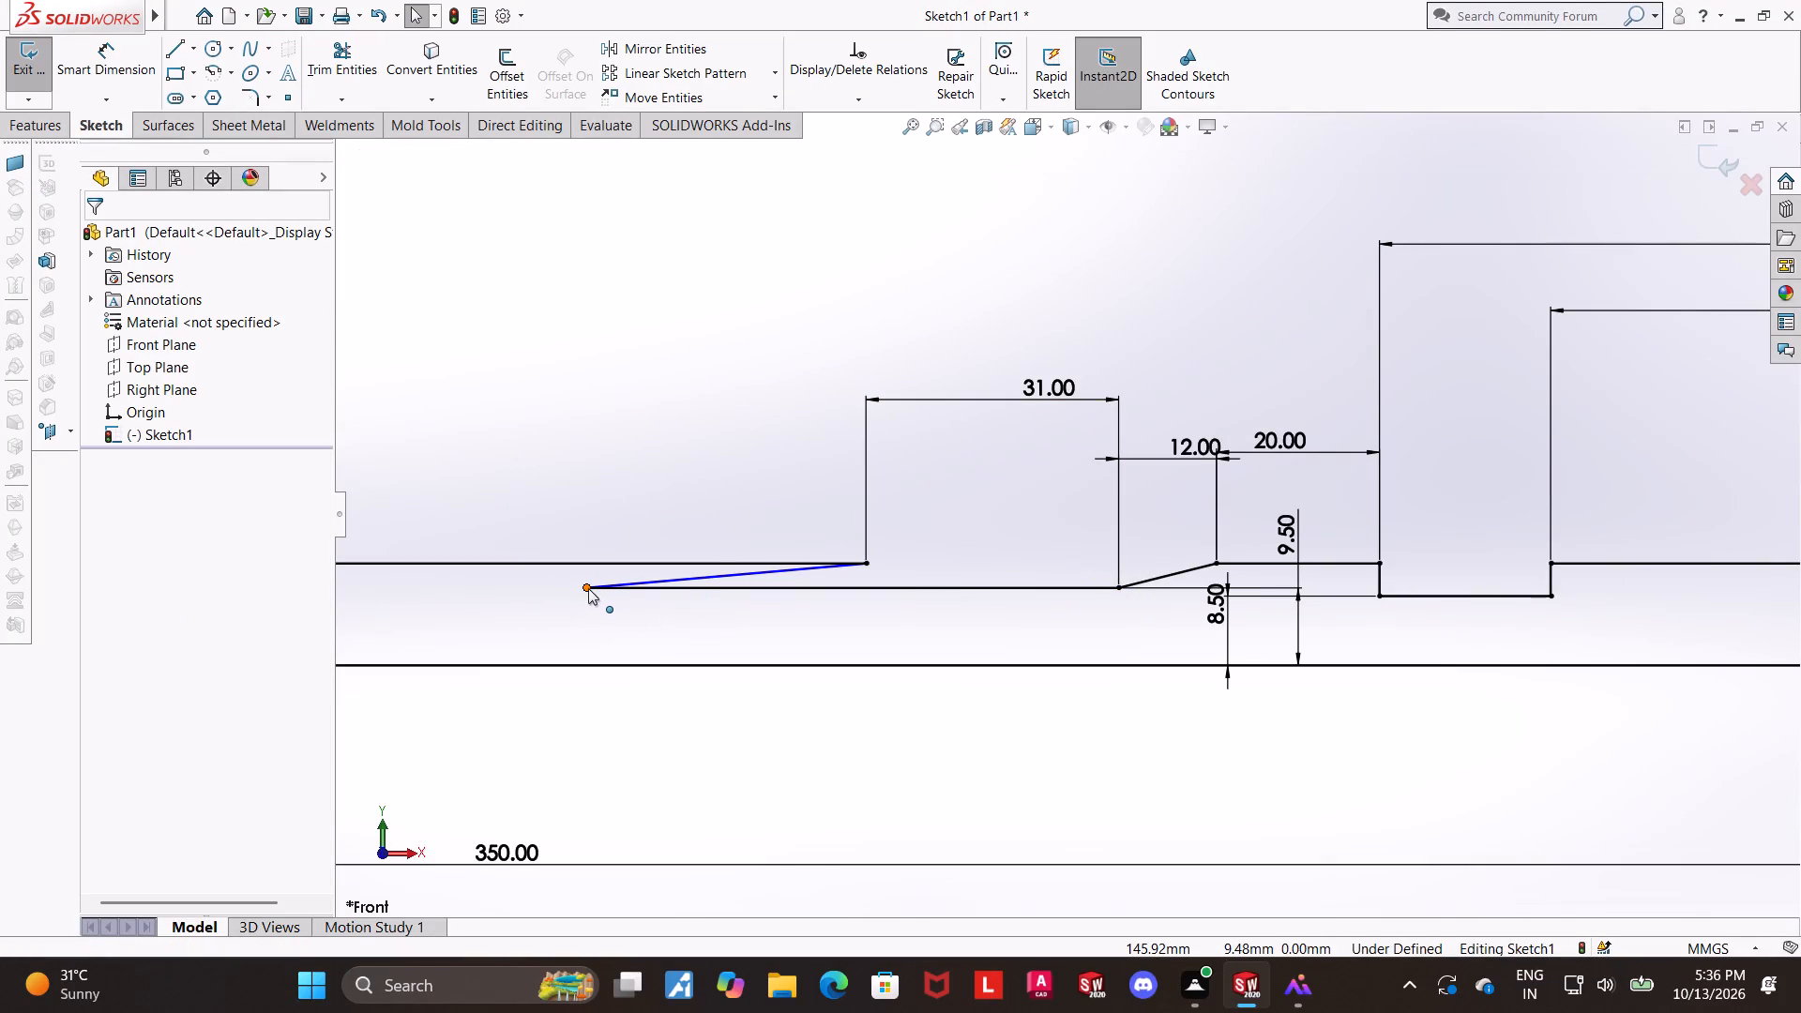
Shift the sloped groove's floor corner nearest the origin along the floor to X about 185.7 mm, past the upper corner.
{"action": "left_click_drag", "start_coordinate": [588, 588], "coordinate": [913, 588]}
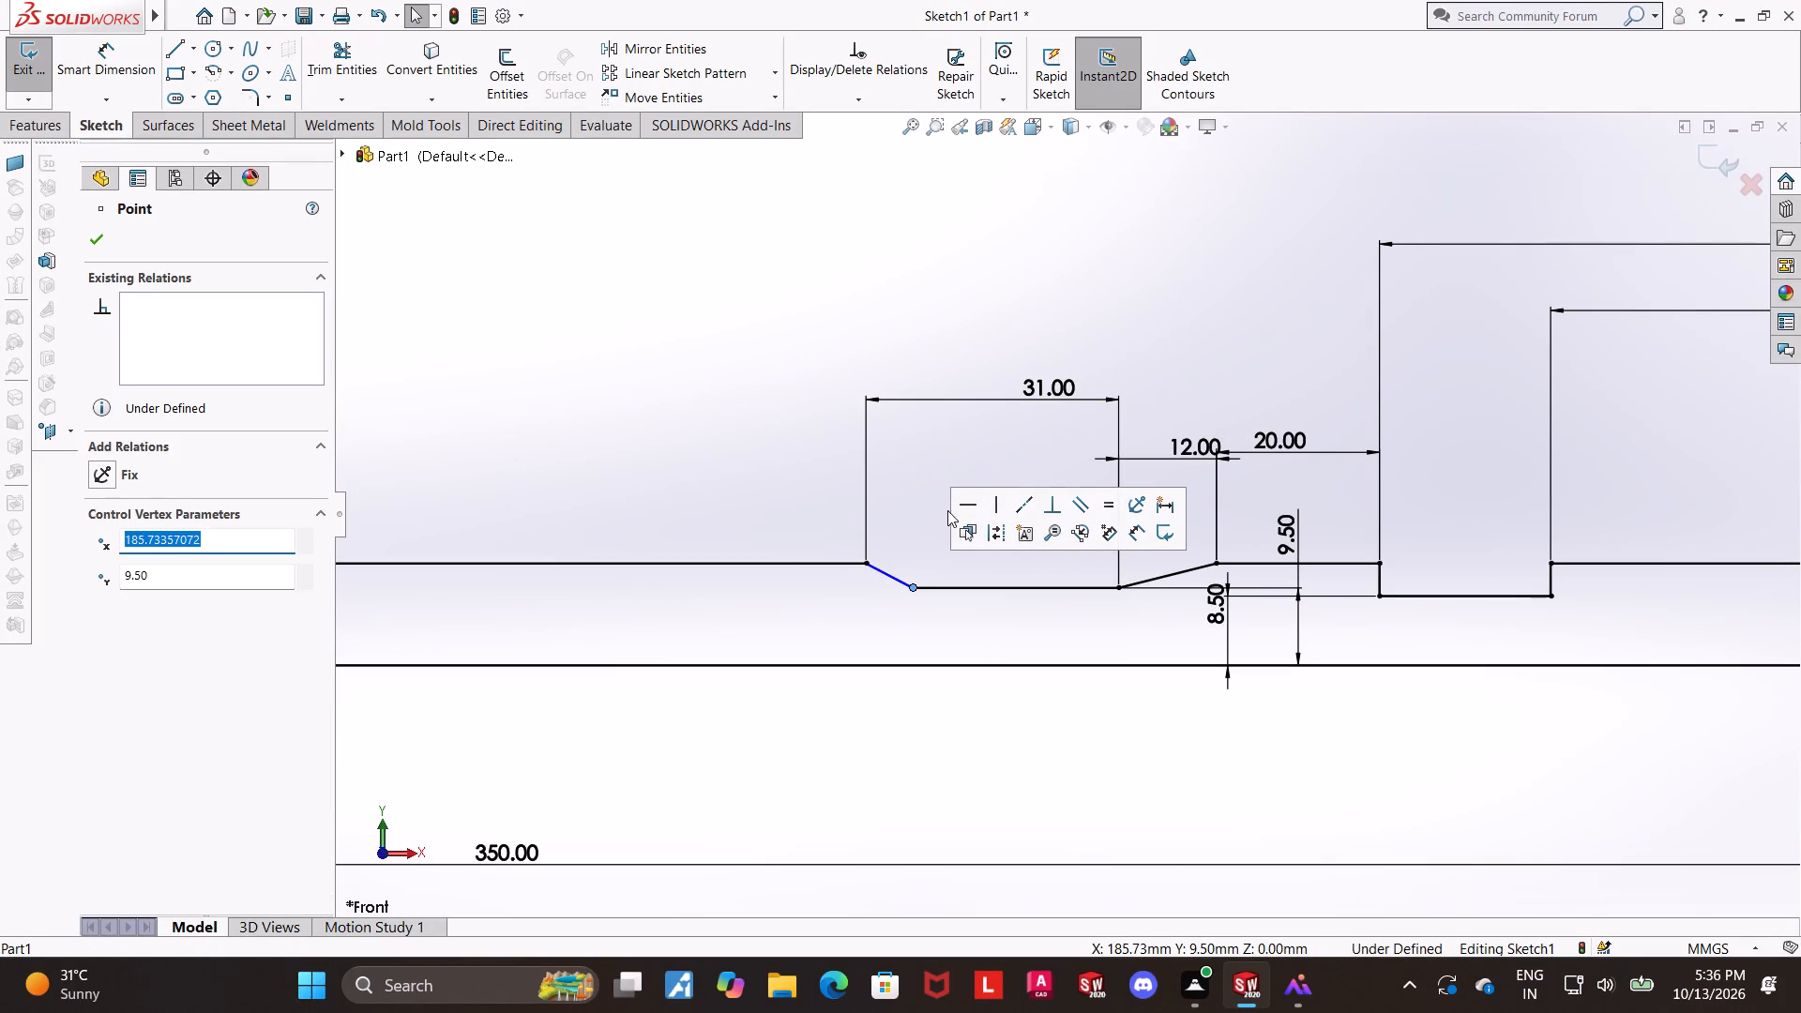
{"action": "left_click", "coordinate": [961, 497]}
{"action": "key", "text": "ctrl+z"}
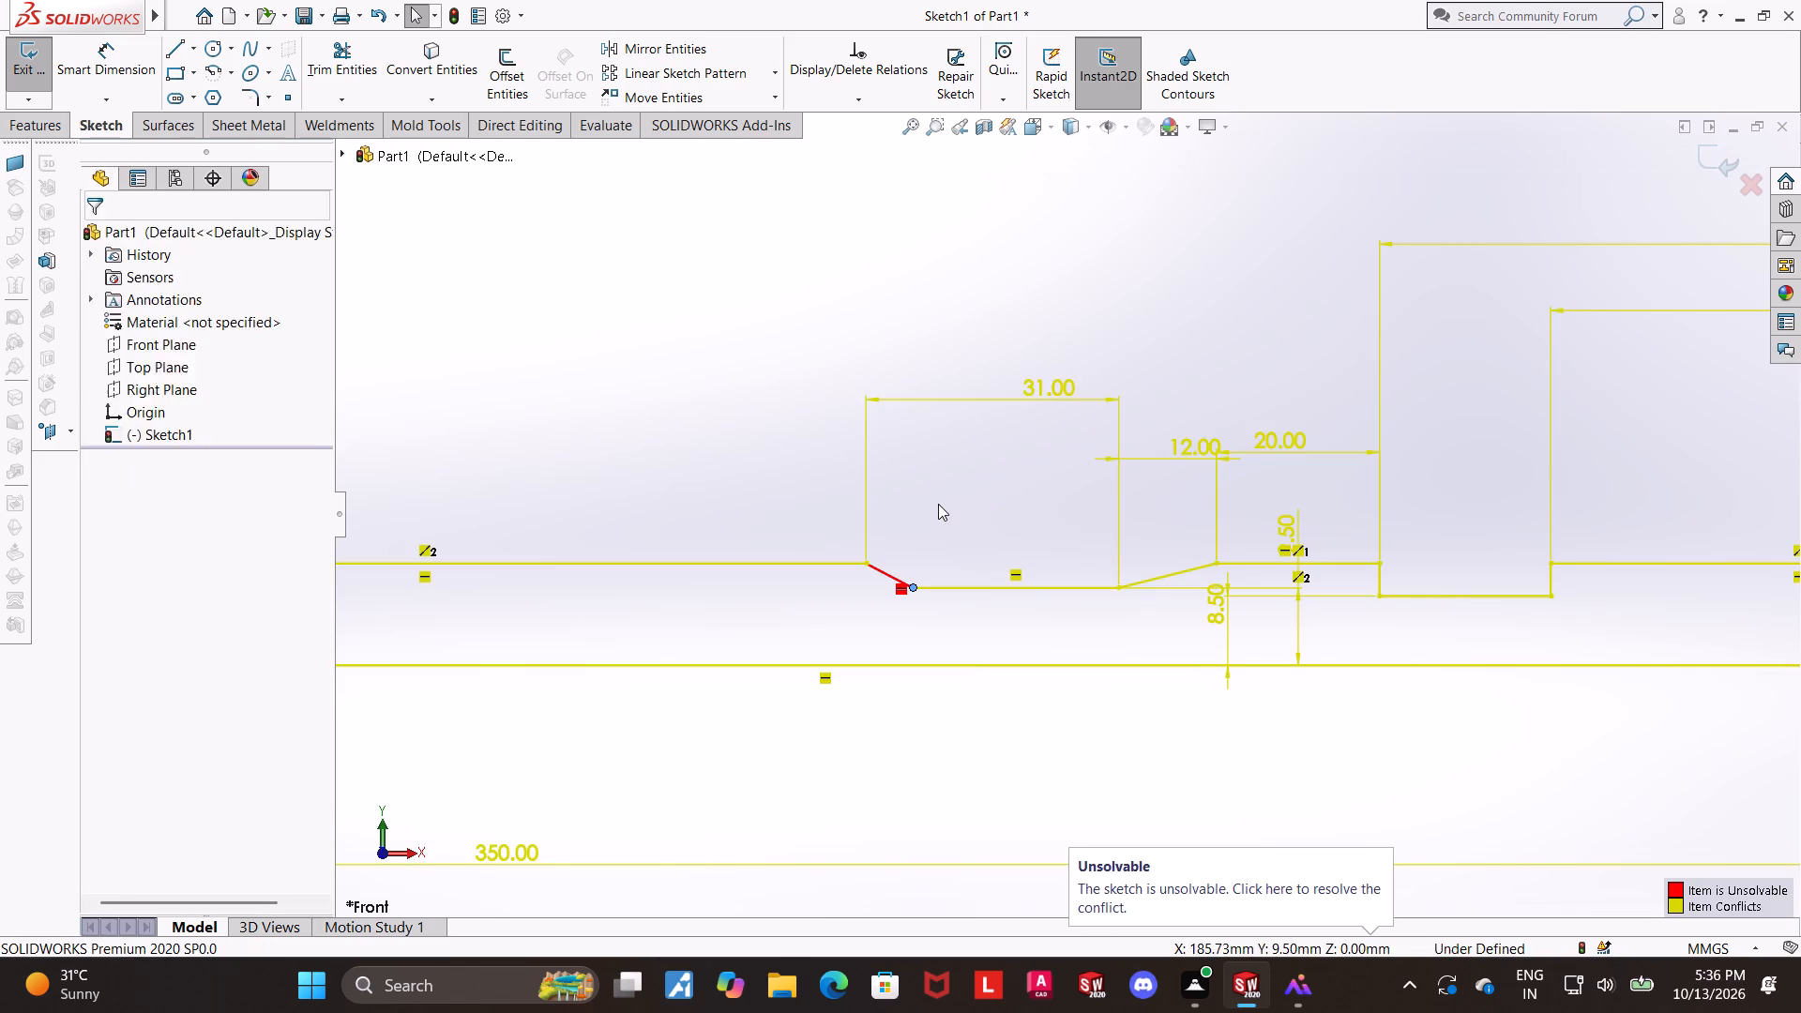
{"action": "left_click", "coordinate": [938, 504]}
Dimension the horizontal run of the sloped groove's side nearest the origin as 7 mm.
{"action": "left_click", "coordinate": [108, 58]}
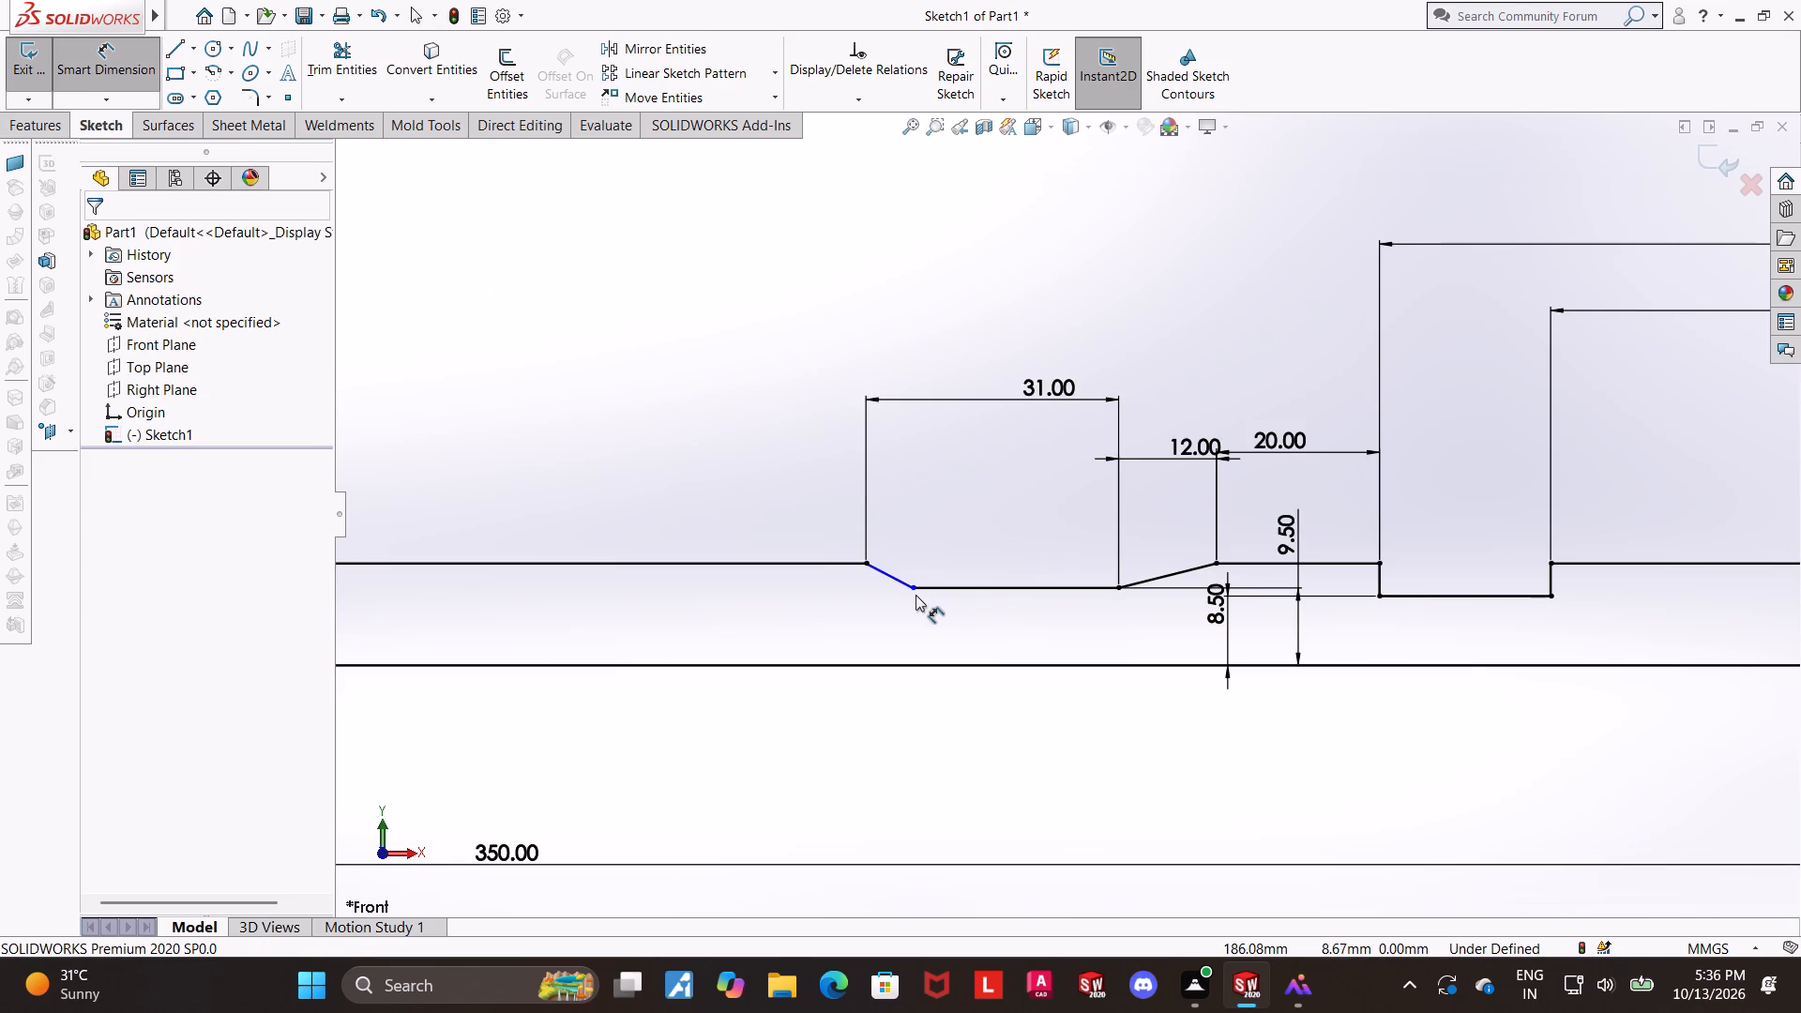
{"action": "left_click", "coordinate": [914, 591]}
{"action": "left_click", "coordinate": [868, 563]}
{"action": "left_click", "coordinate": [888, 525]}
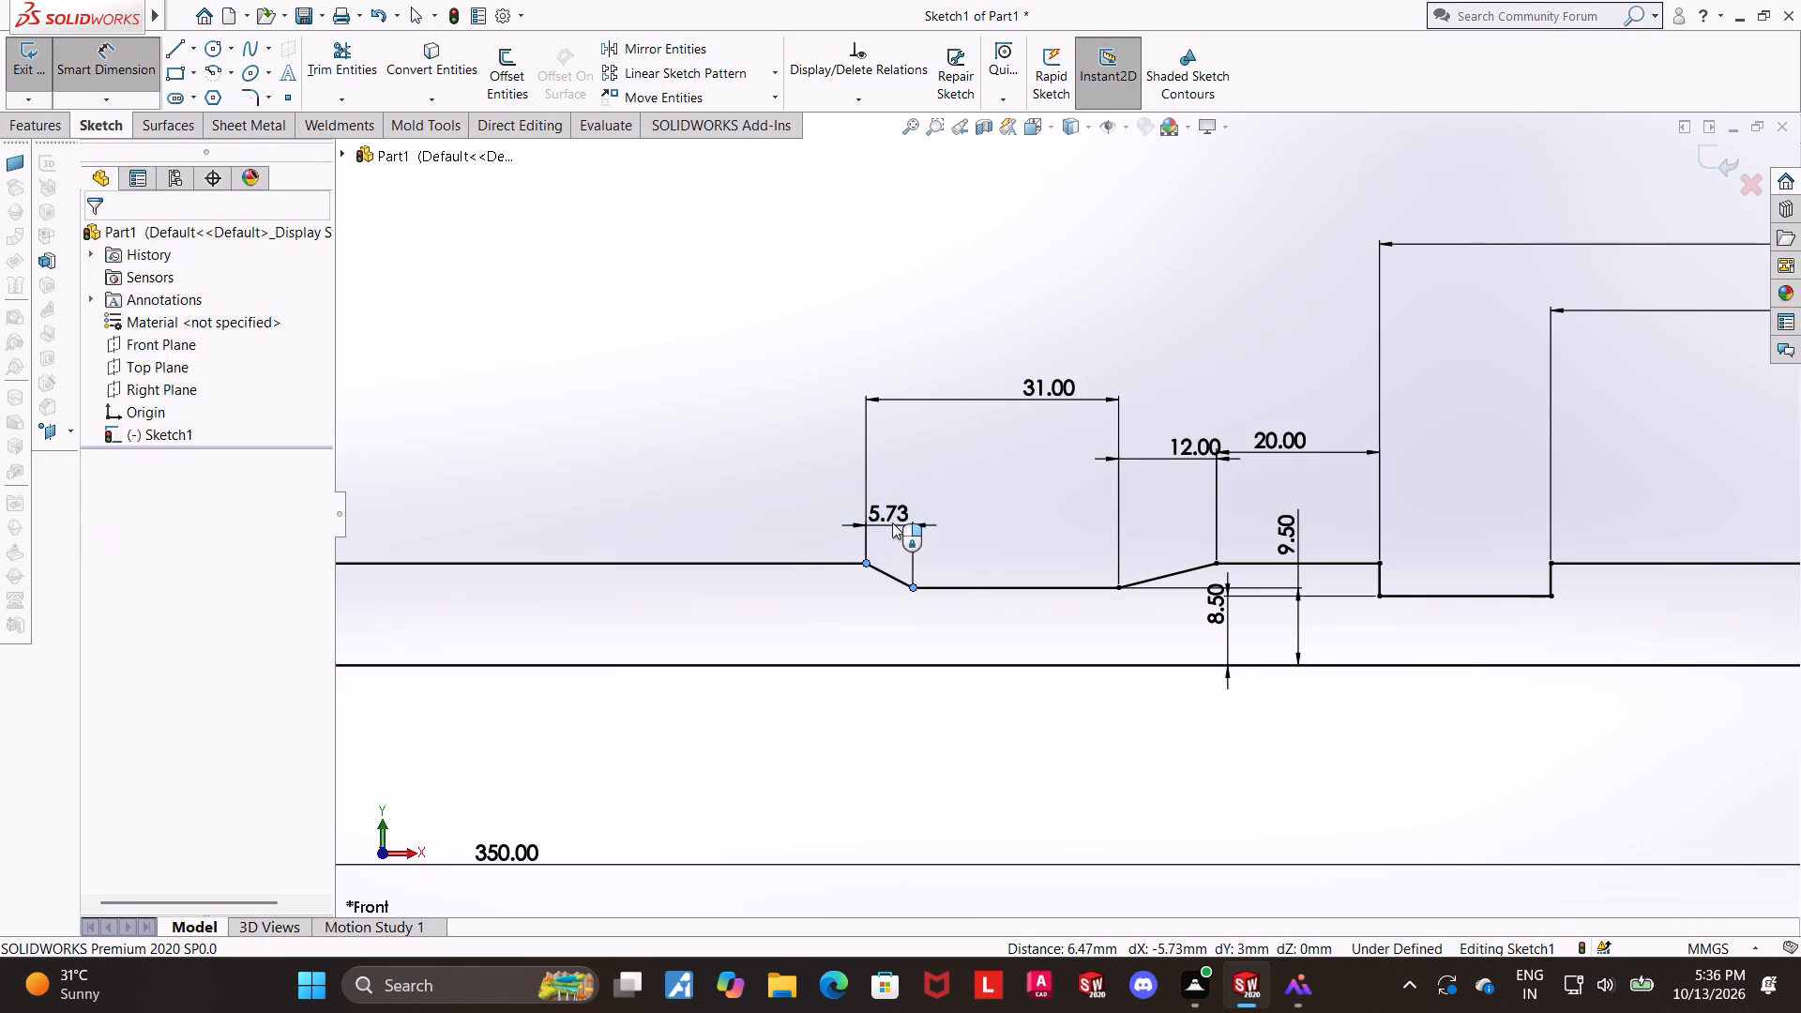
{"action": "key", "text": "7"}
{"action": "key", "text": "Return"}
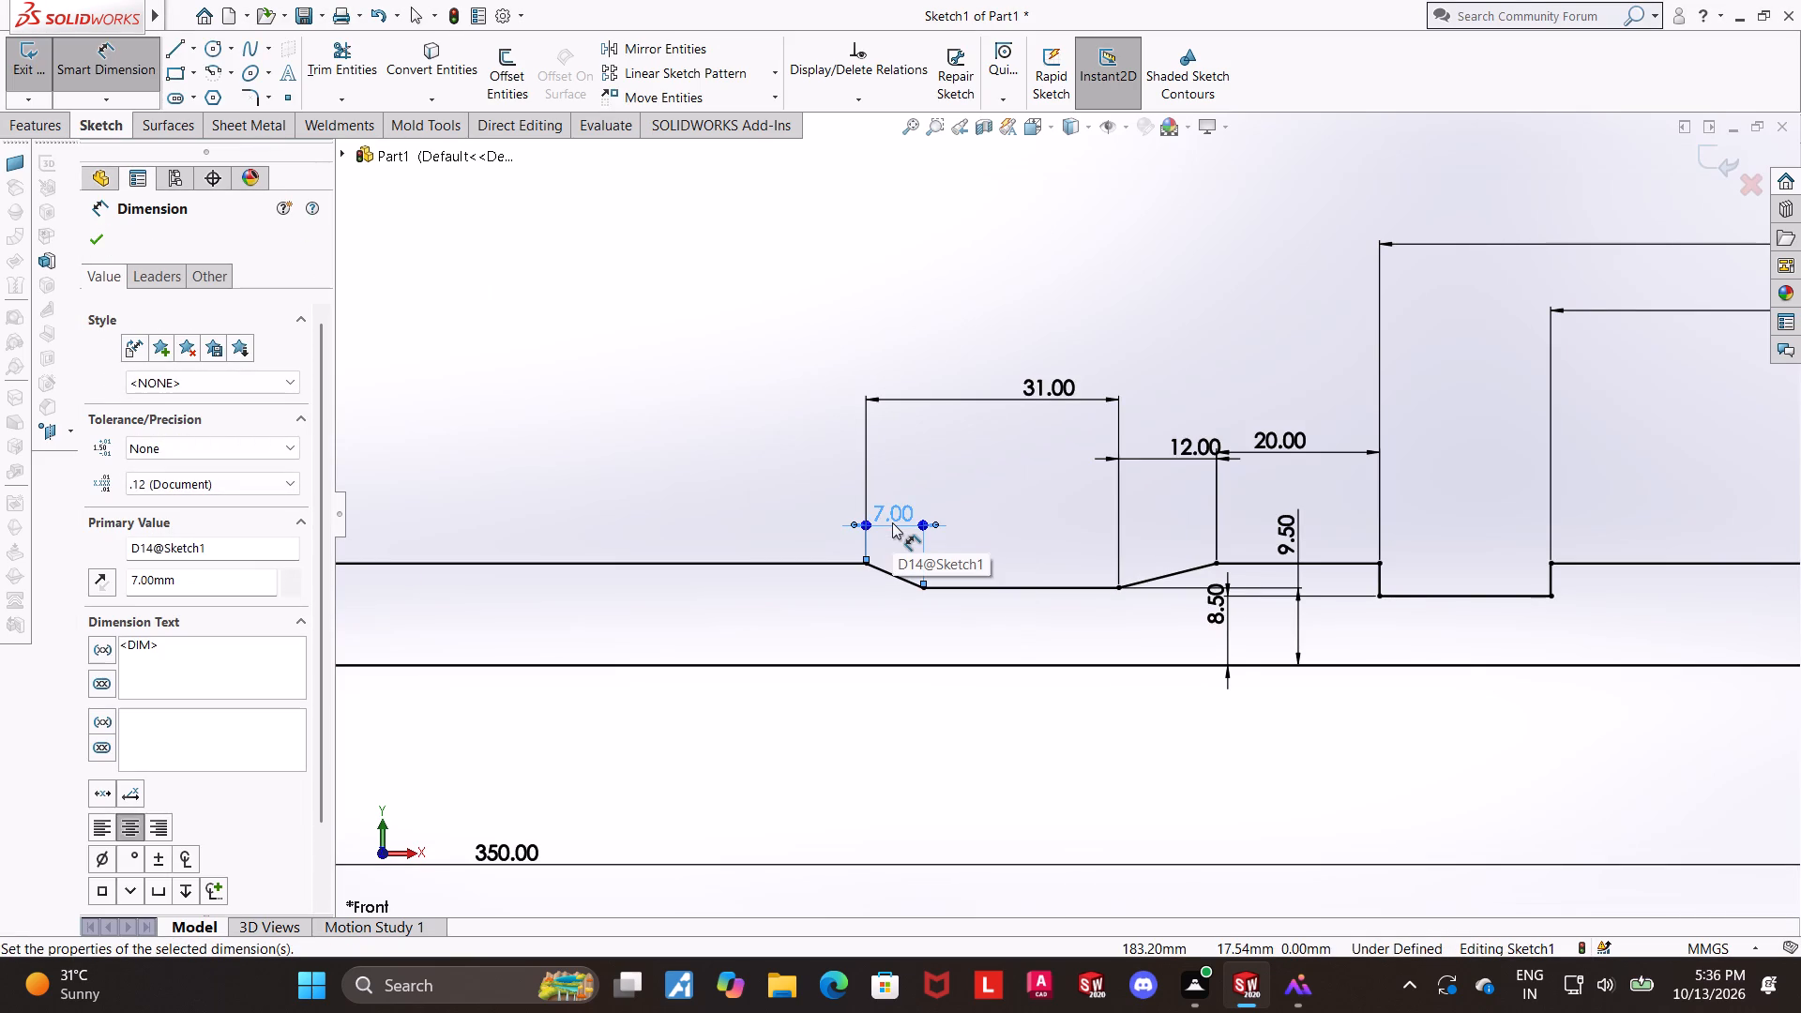
{"action": "scroll", "coordinate": [1005, 499], "scroll_direction": "up", "scroll_amount": 2}
{"action": "scroll", "coordinate": [1091, 585], "scroll_direction": "up", "scroll_amount": 2}
{"action": "left_click", "coordinate": [836, 393]}
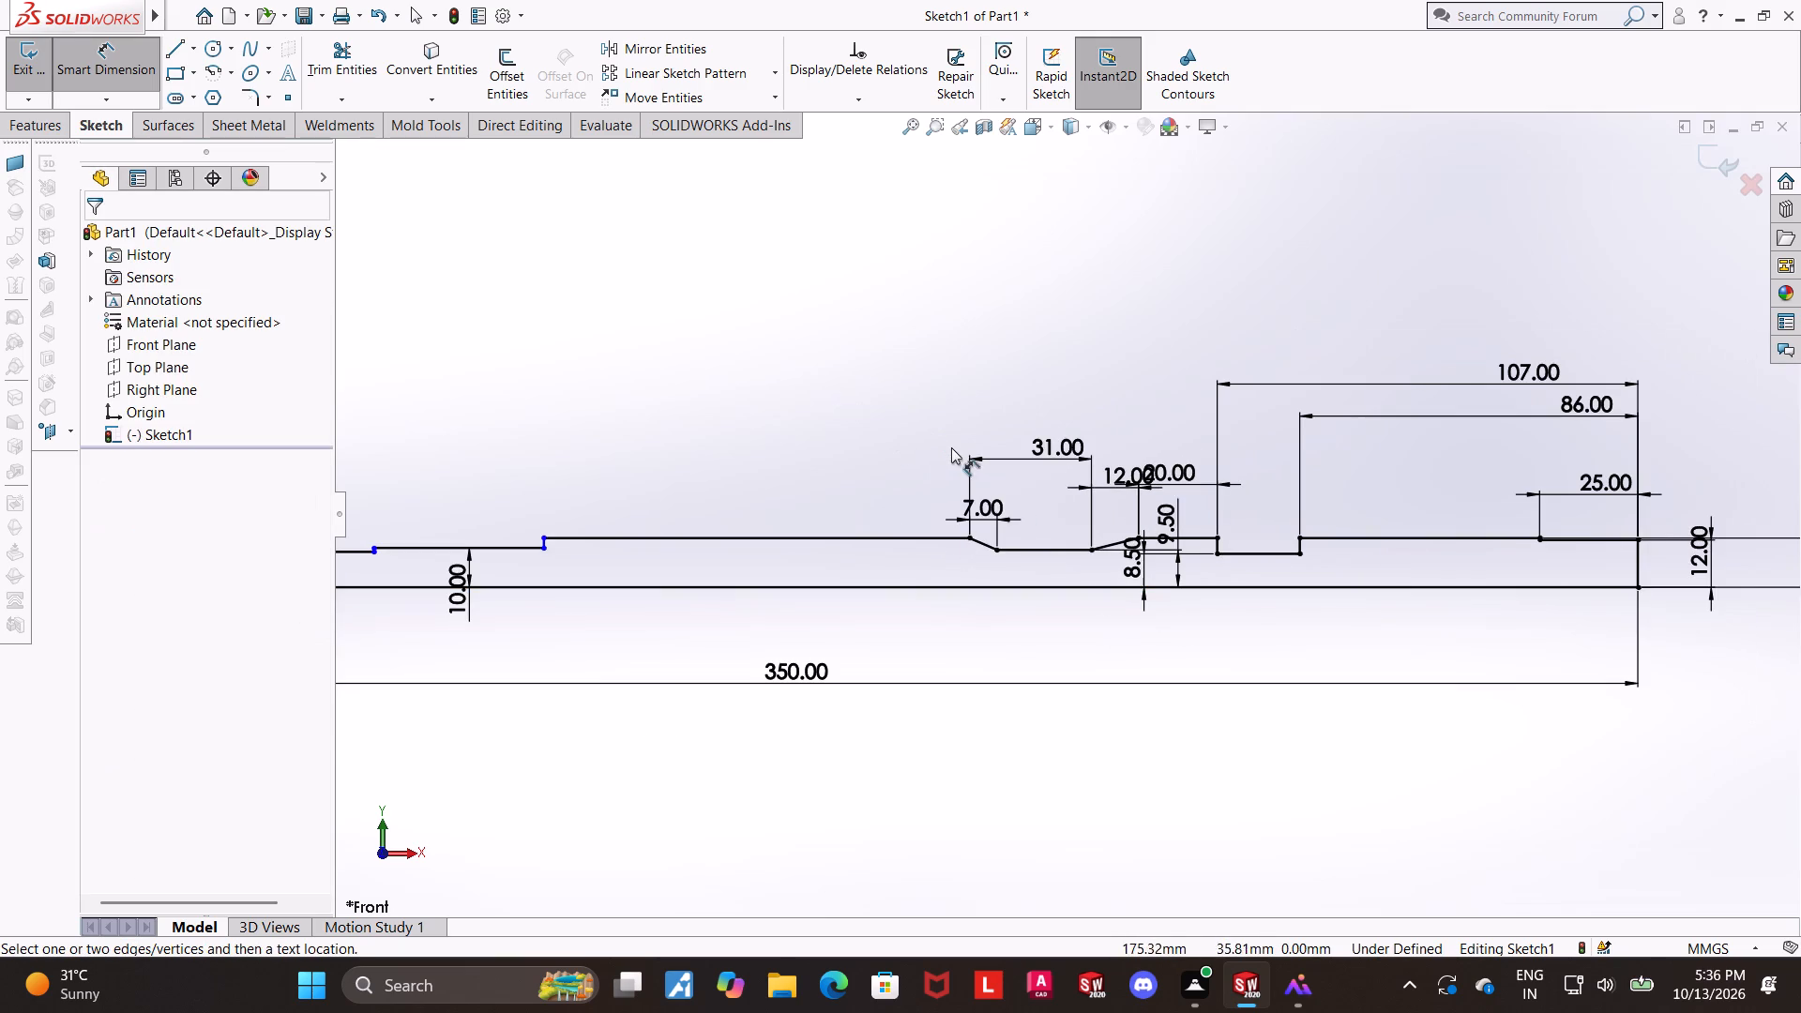
Dimension the long top edge between the second step and the sloped groove to a length of 98 mm.
{"action": "scroll", "coordinate": [951, 447], "scroll_direction": "down", "scroll_amount": 1}
{"action": "scroll", "coordinate": [570, 401], "scroll_direction": "up", "scroll_amount": 2}
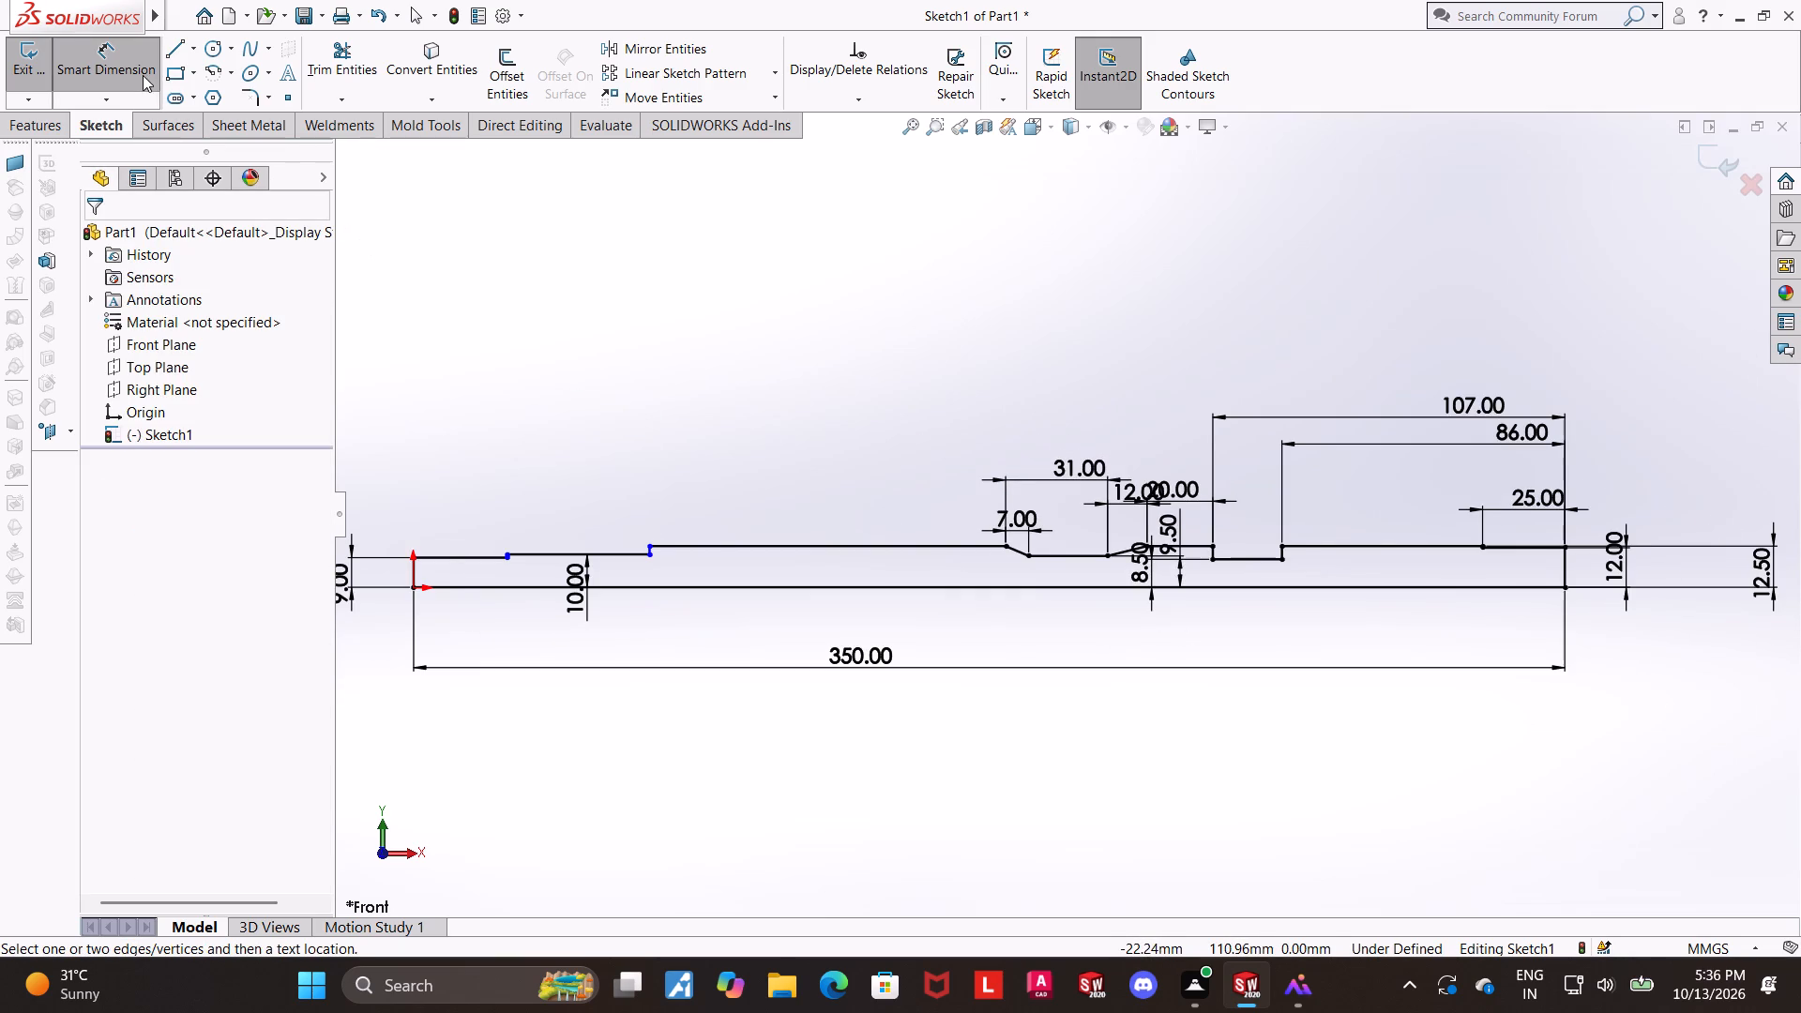
{"action": "scroll", "coordinate": [703, 414], "scroll_direction": "up", "scroll_amount": 1}
{"action": "scroll", "coordinate": [711, 435], "scroll_direction": "down", "scroll_amount": 2}
{"action": "left_click", "coordinate": [896, 597]}
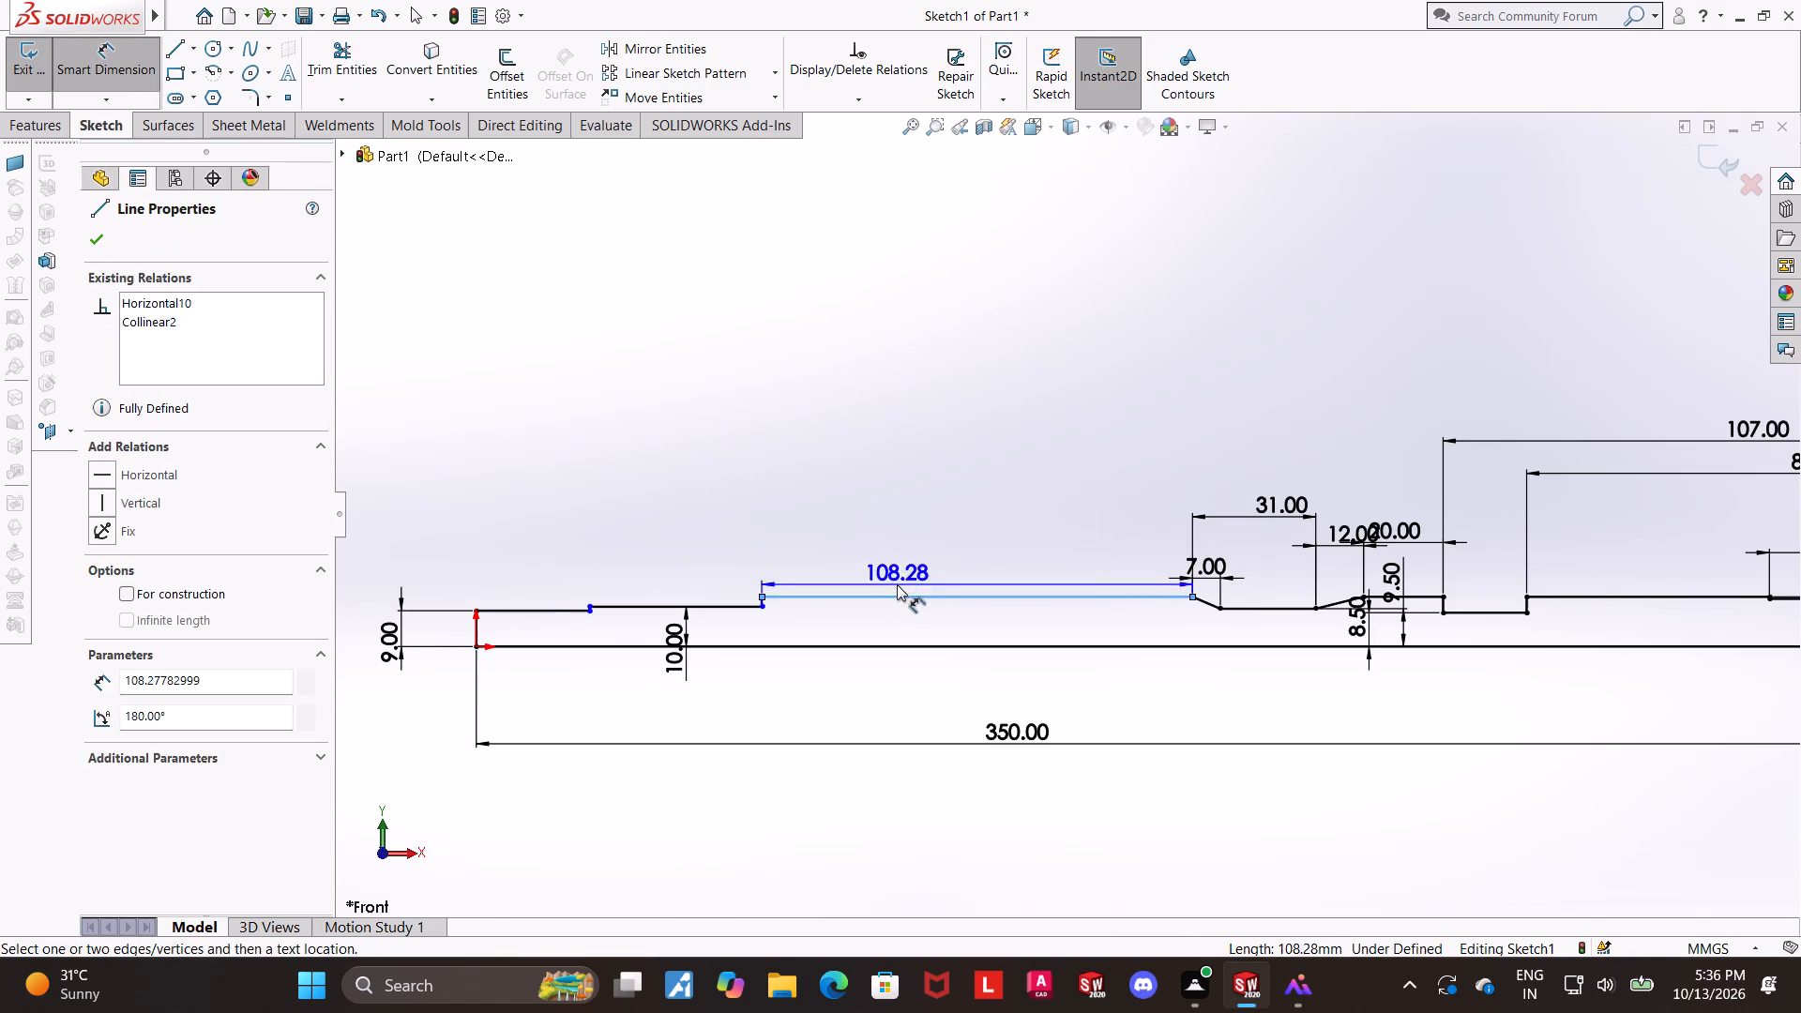
{"action": "left_click", "coordinate": [893, 478]}
{"action": "type", "text": "98"}
{"action": "key", "text": "Return"}
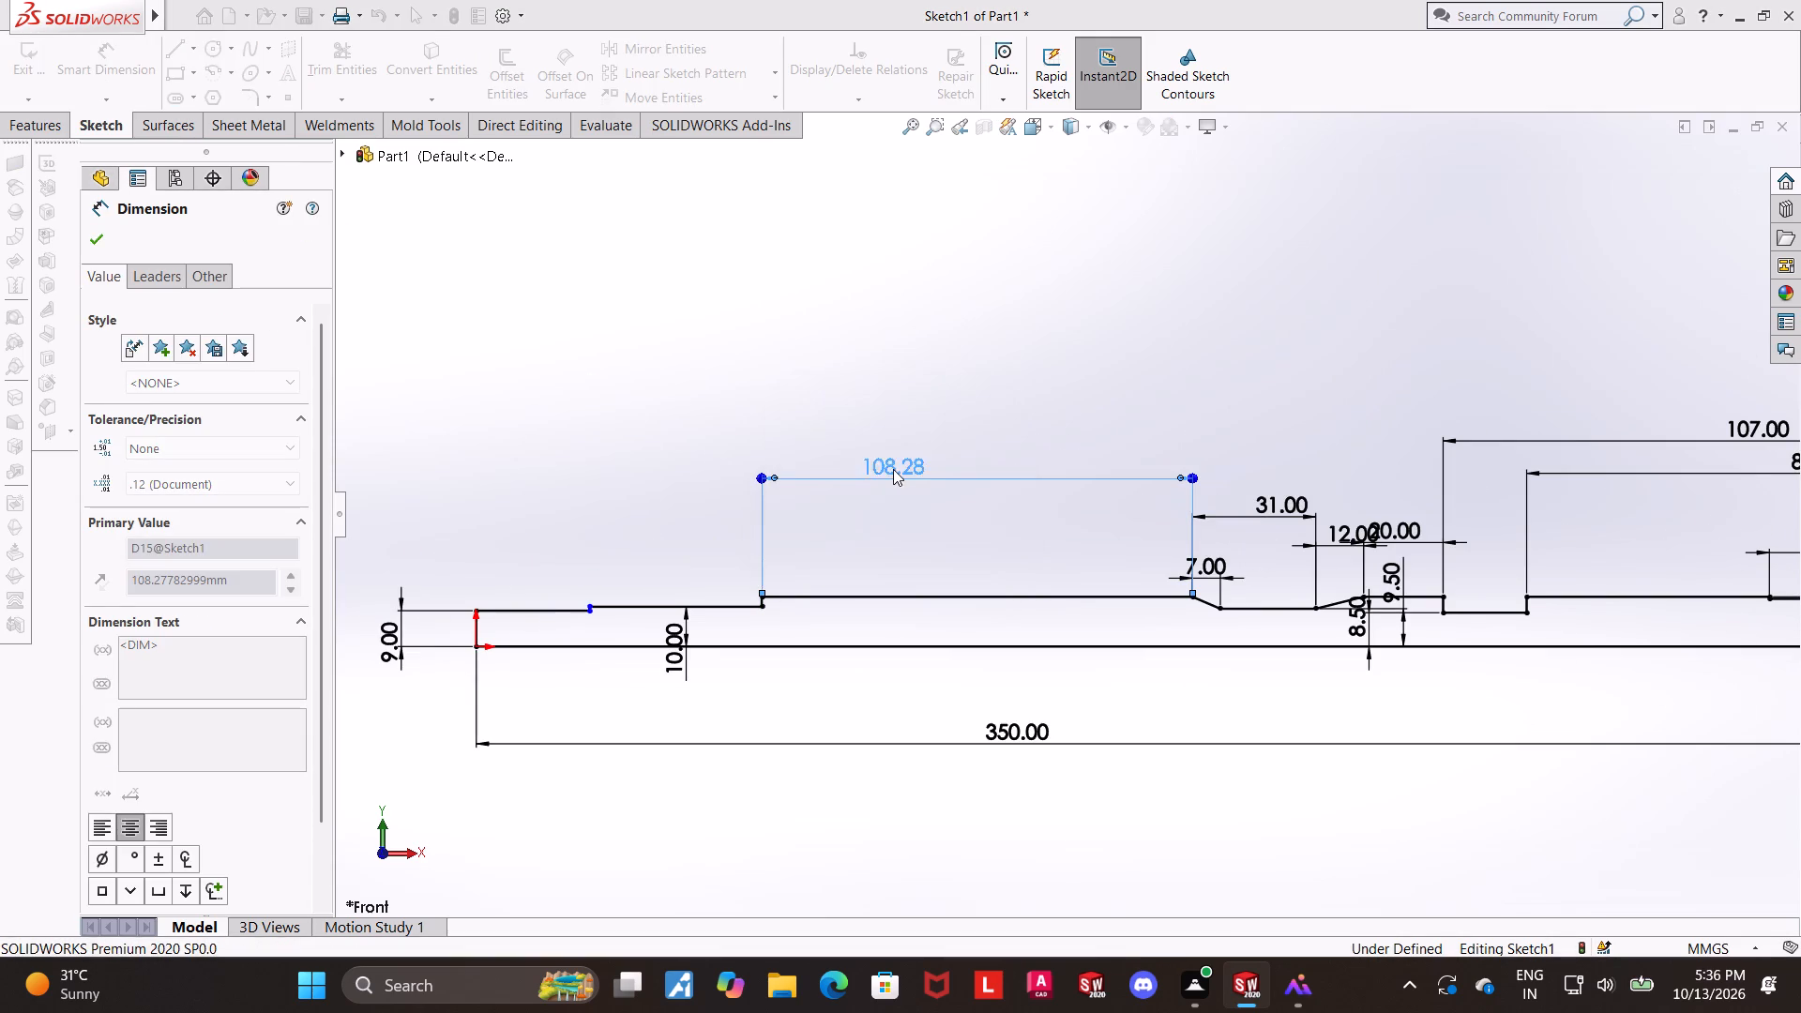
Dimension the top edge between the first and second steps to a length of 40 mm.
{"action": "key", "text": "Escape"}
{"action": "scroll", "coordinate": [851, 474], "scroll_direction": "up", "scroll_amount": 2}
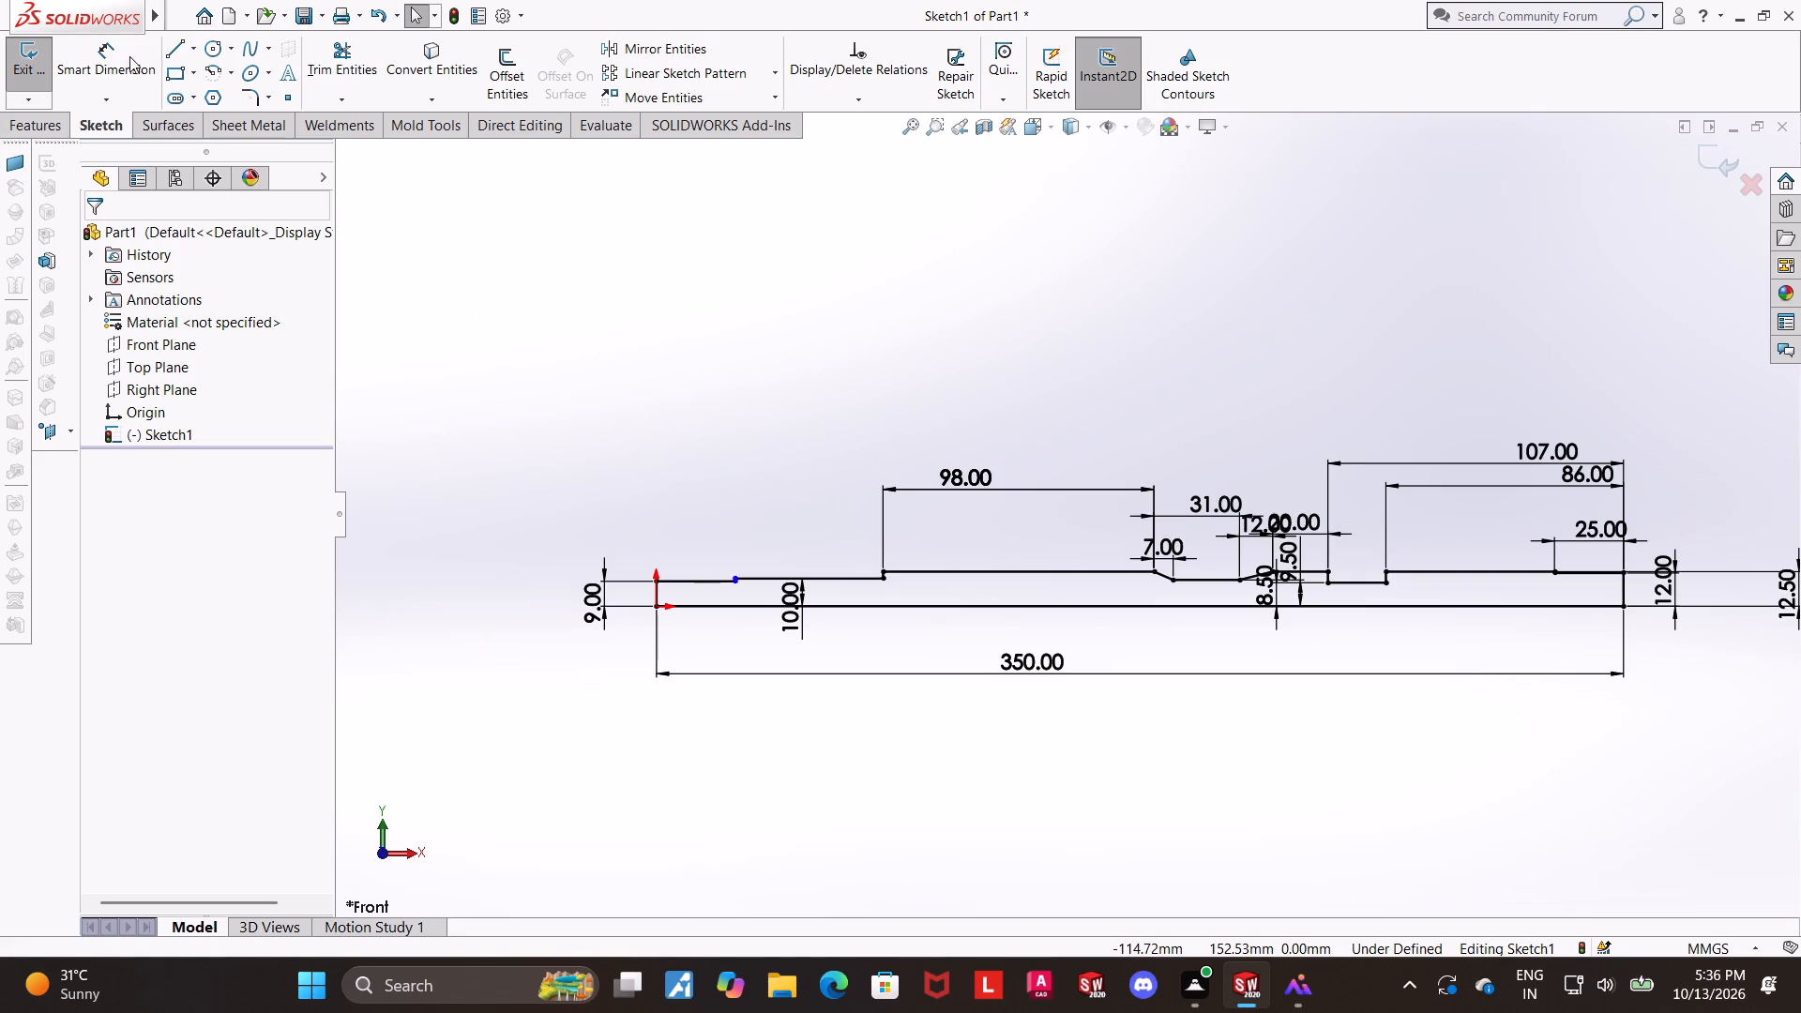
{"action": "left_click", "coordinate": [126, 55]}
{"action": "scroll", "coordinate": [757, 414], "scroll_direction": "down", "scroll_amount": 2}
{"action": "left_click", "coordinate": [796, 660]}
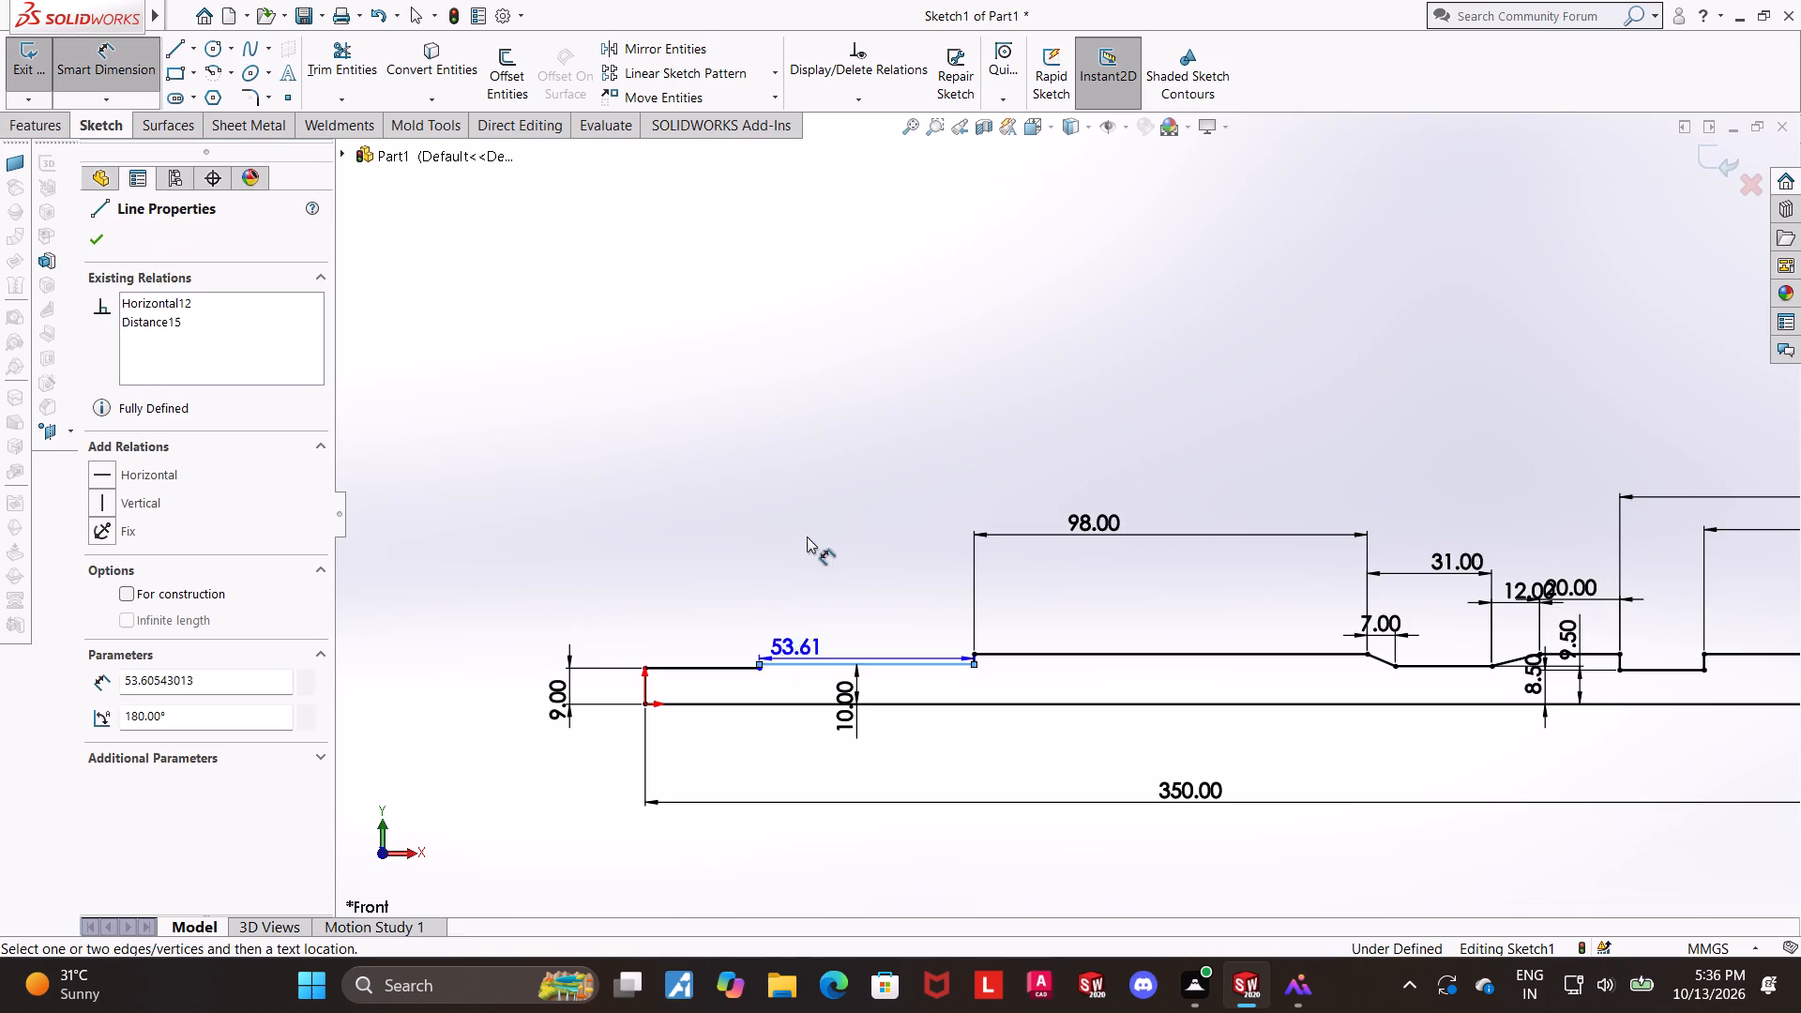
{"action": "left_click", "coordinate": [807, 518]}
{"action": "type", "text": "40"}
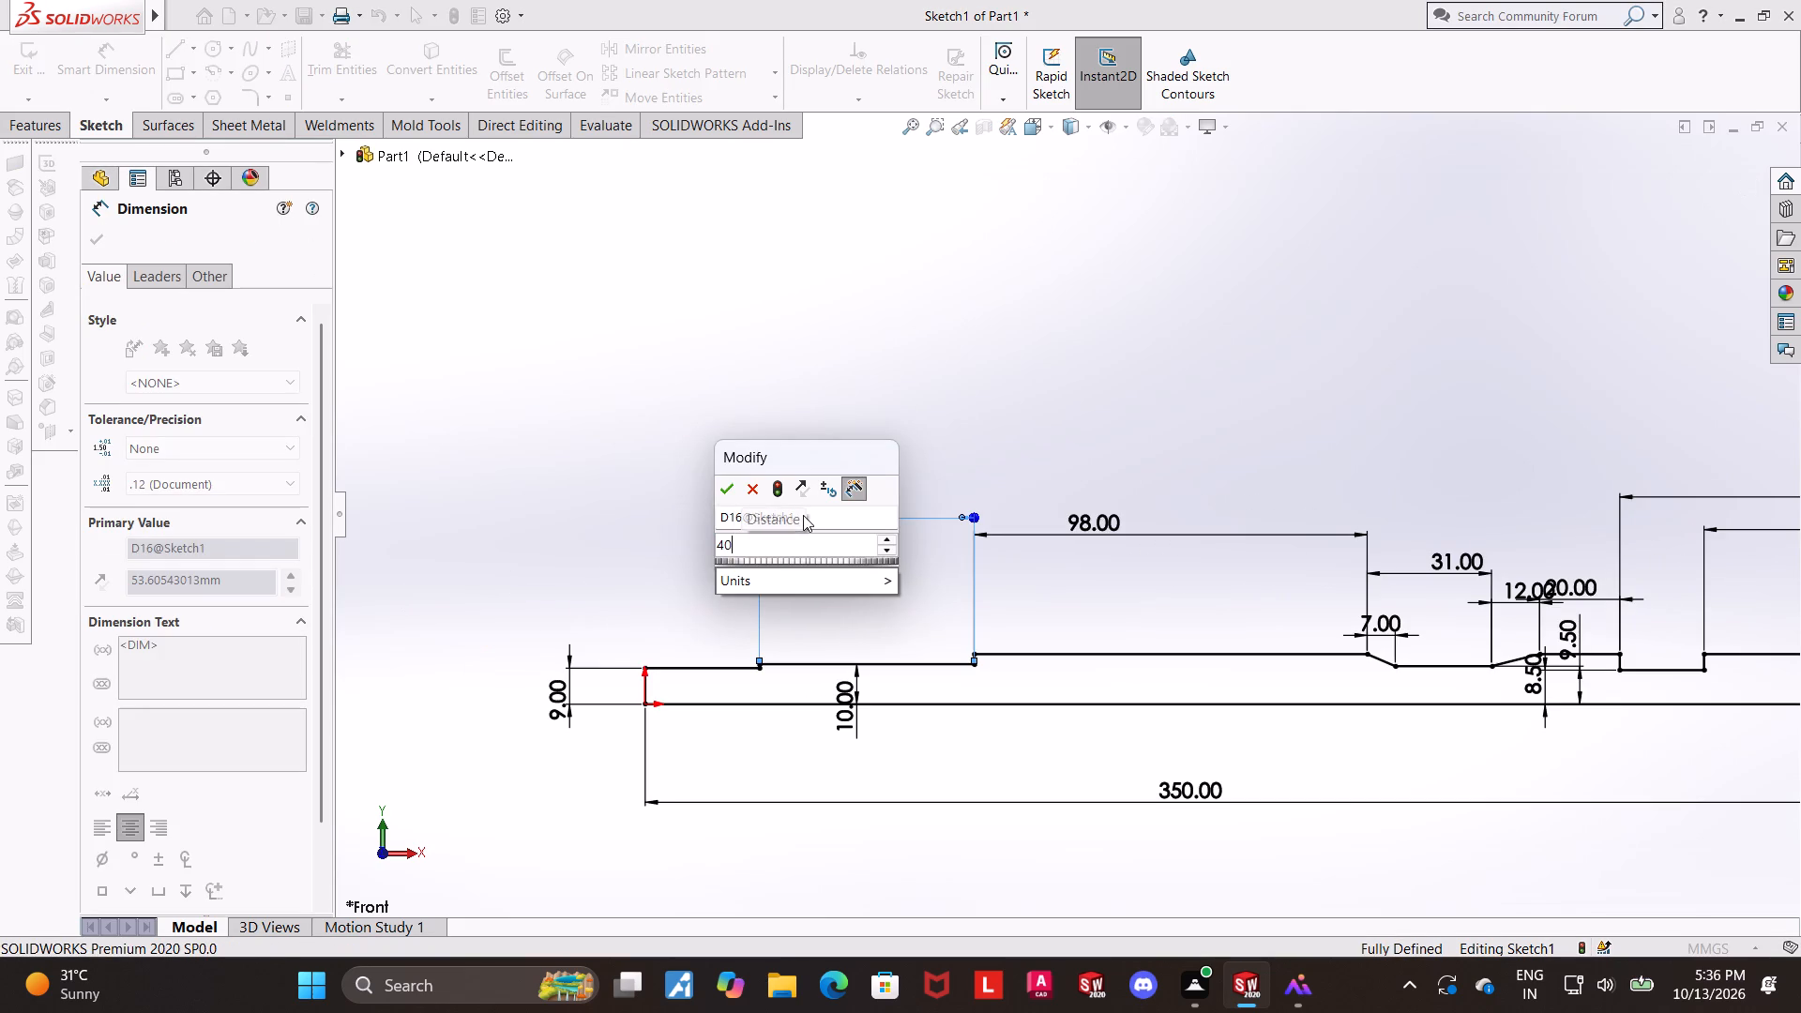
{"action": "key", "text": "Return"}
{"action": "key", "text": "Escape"}
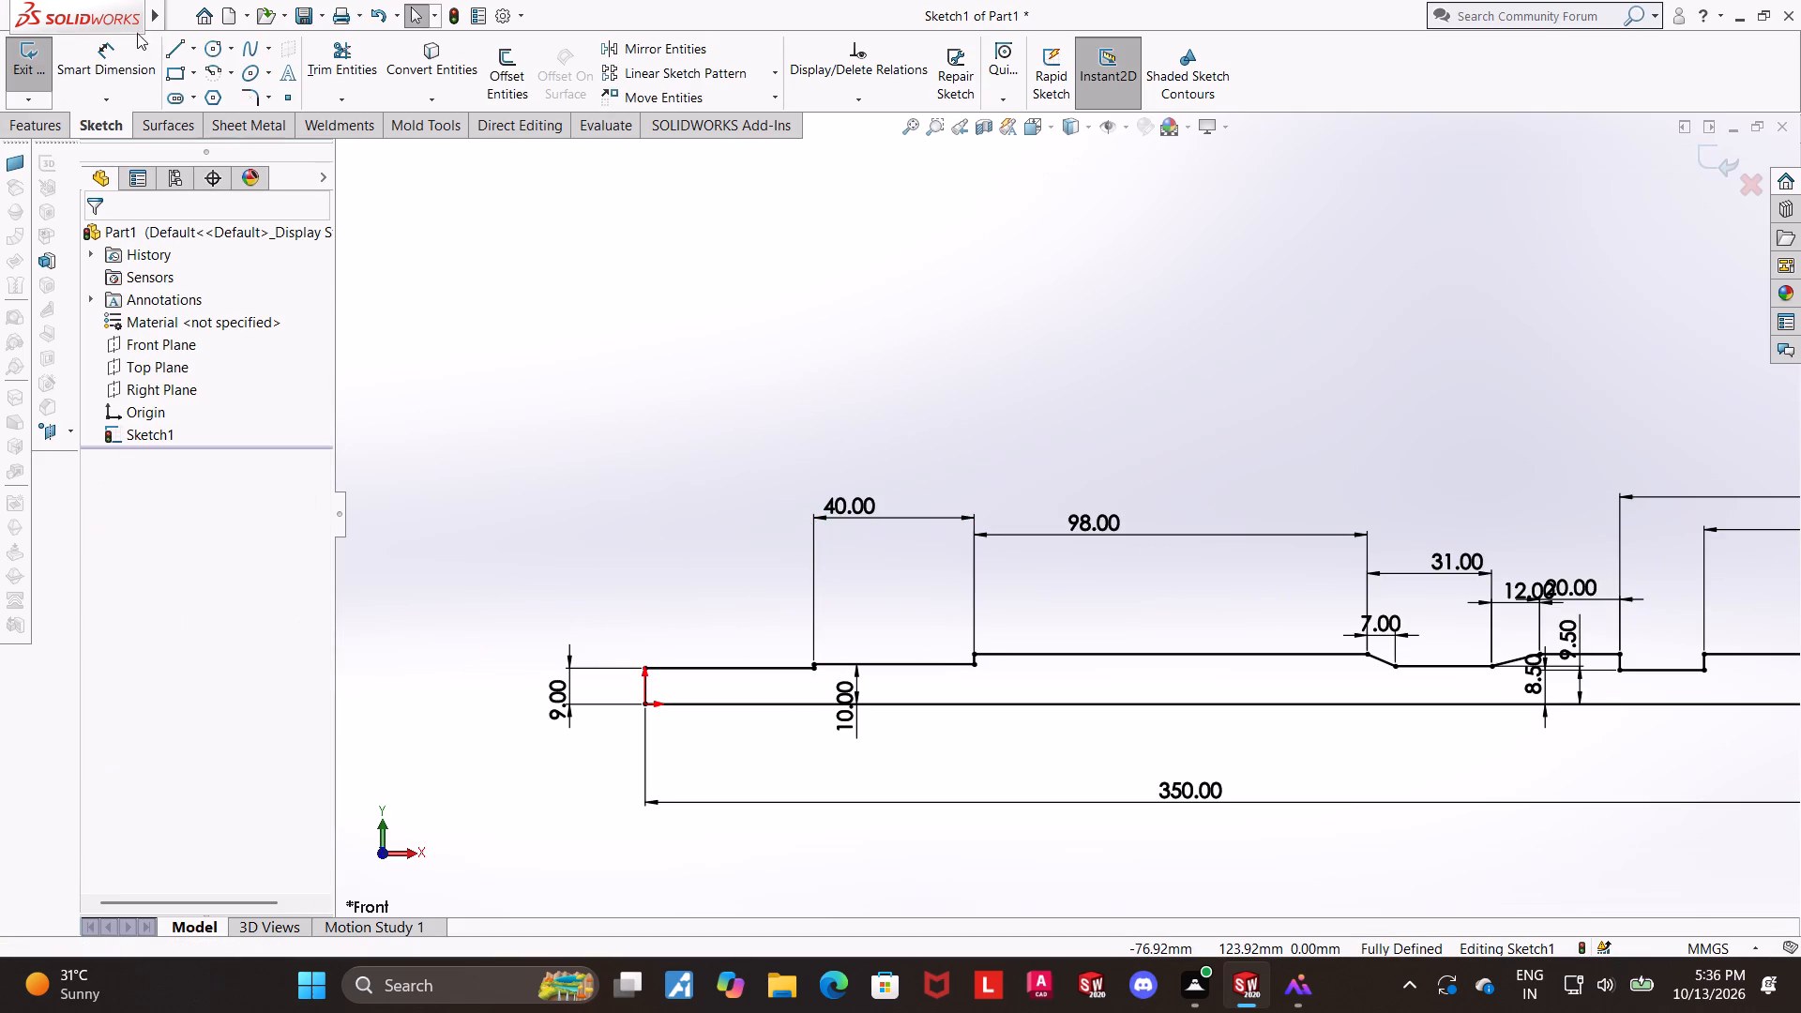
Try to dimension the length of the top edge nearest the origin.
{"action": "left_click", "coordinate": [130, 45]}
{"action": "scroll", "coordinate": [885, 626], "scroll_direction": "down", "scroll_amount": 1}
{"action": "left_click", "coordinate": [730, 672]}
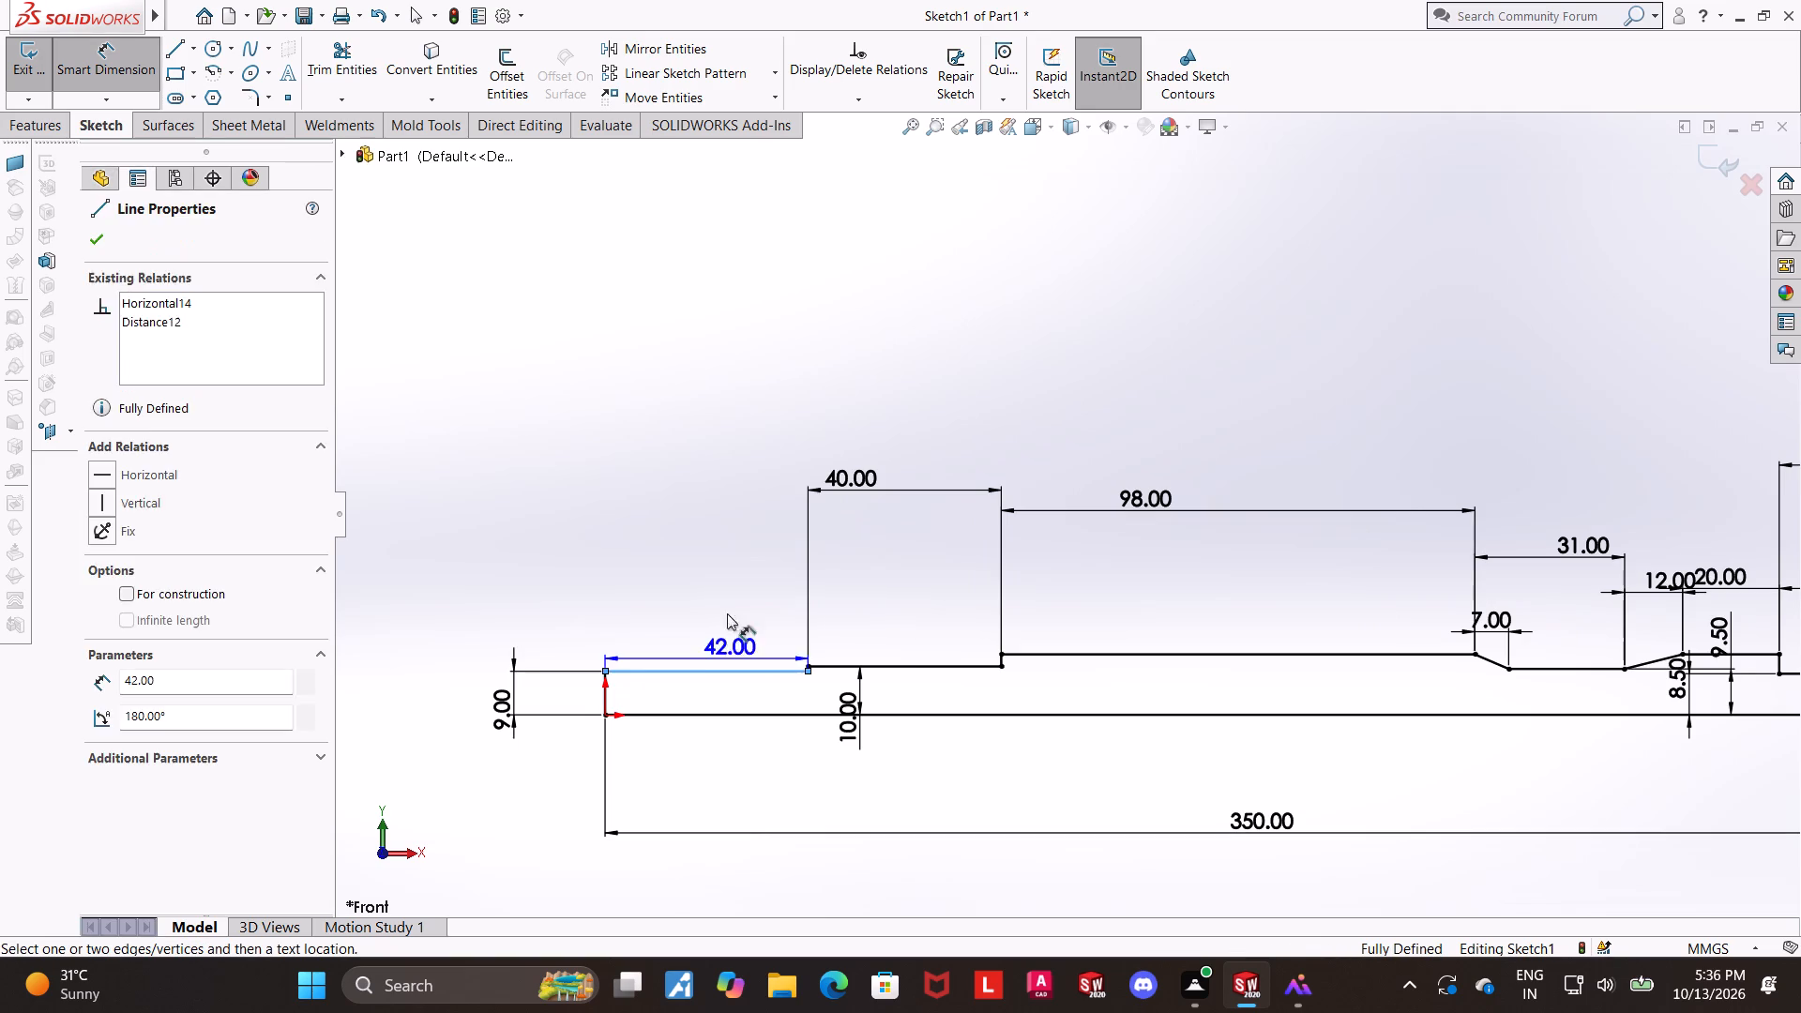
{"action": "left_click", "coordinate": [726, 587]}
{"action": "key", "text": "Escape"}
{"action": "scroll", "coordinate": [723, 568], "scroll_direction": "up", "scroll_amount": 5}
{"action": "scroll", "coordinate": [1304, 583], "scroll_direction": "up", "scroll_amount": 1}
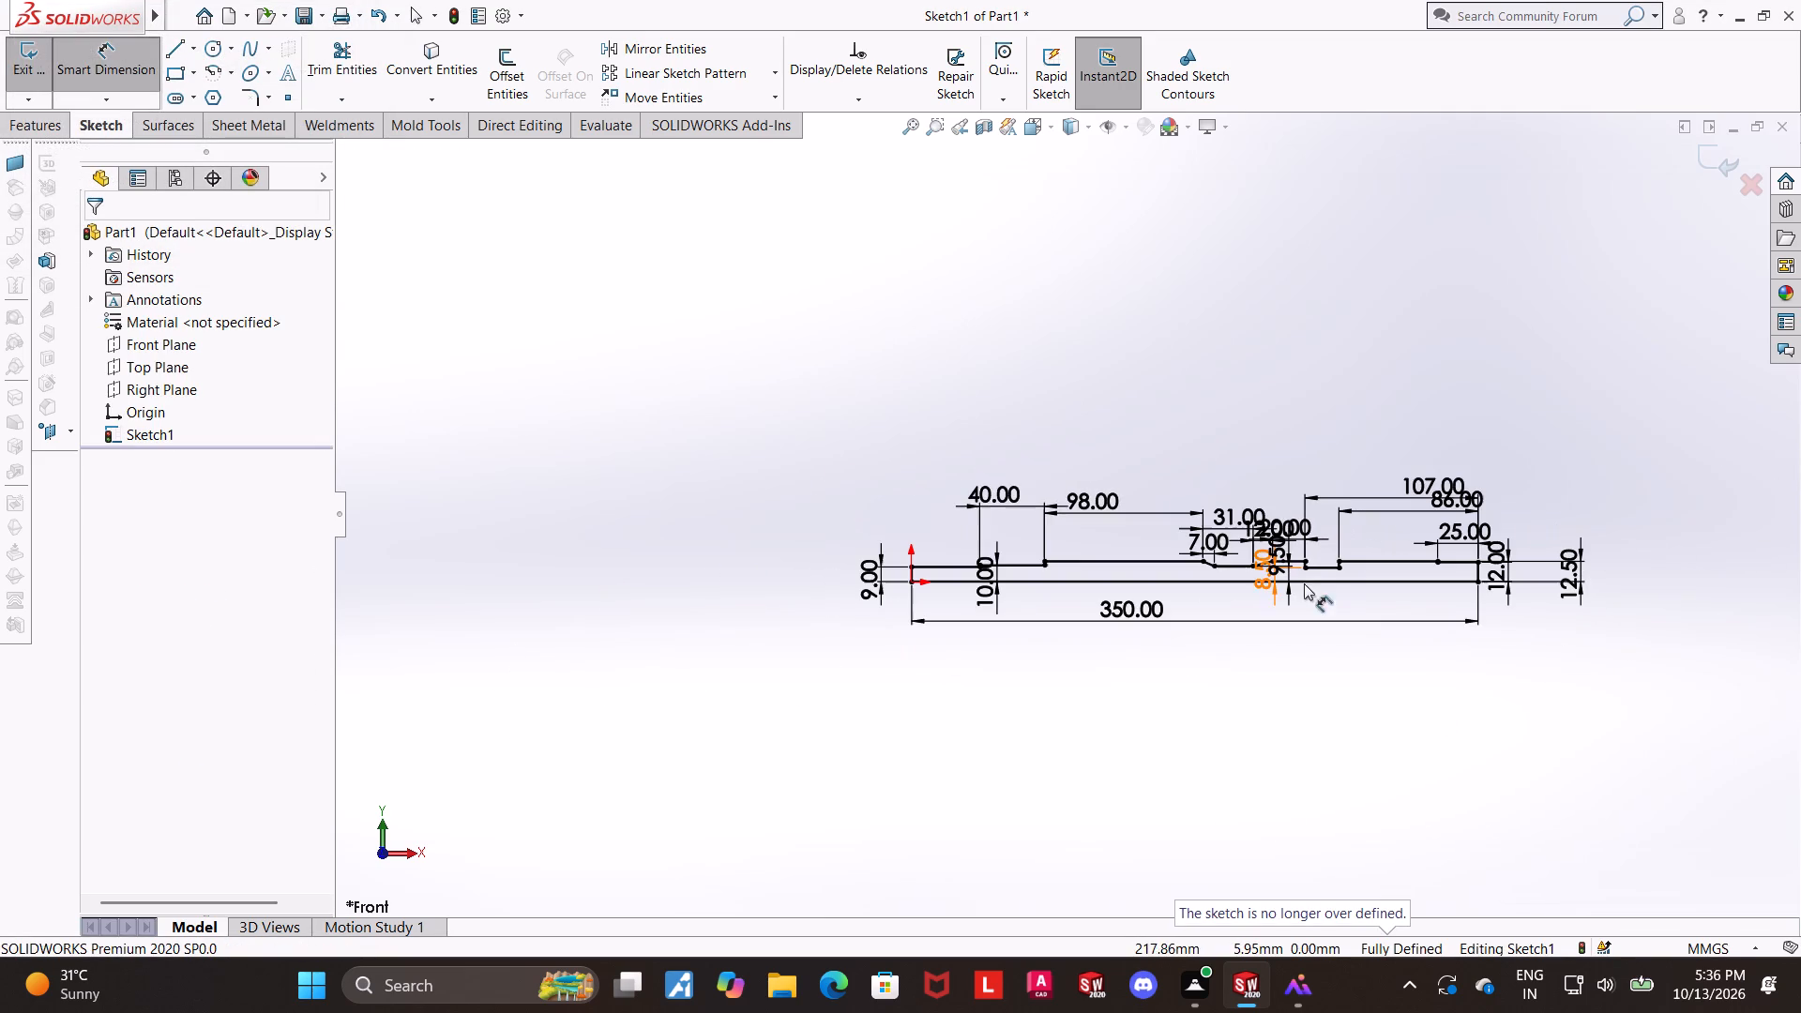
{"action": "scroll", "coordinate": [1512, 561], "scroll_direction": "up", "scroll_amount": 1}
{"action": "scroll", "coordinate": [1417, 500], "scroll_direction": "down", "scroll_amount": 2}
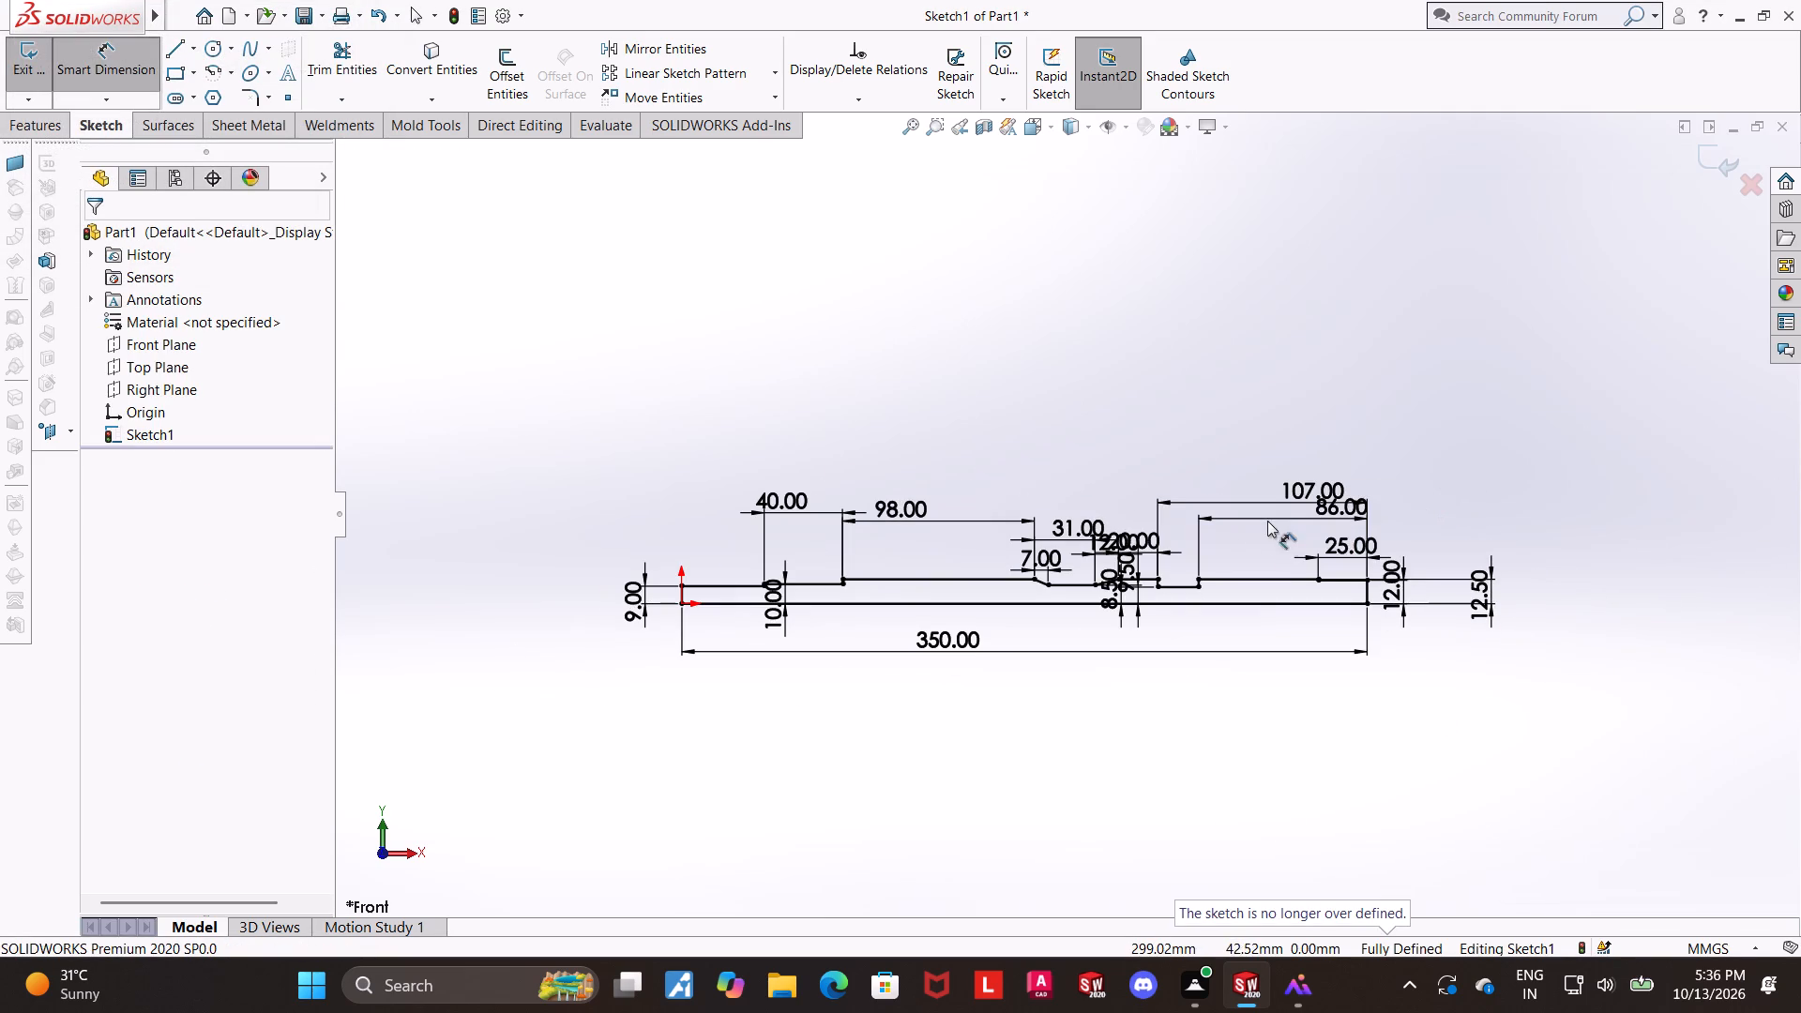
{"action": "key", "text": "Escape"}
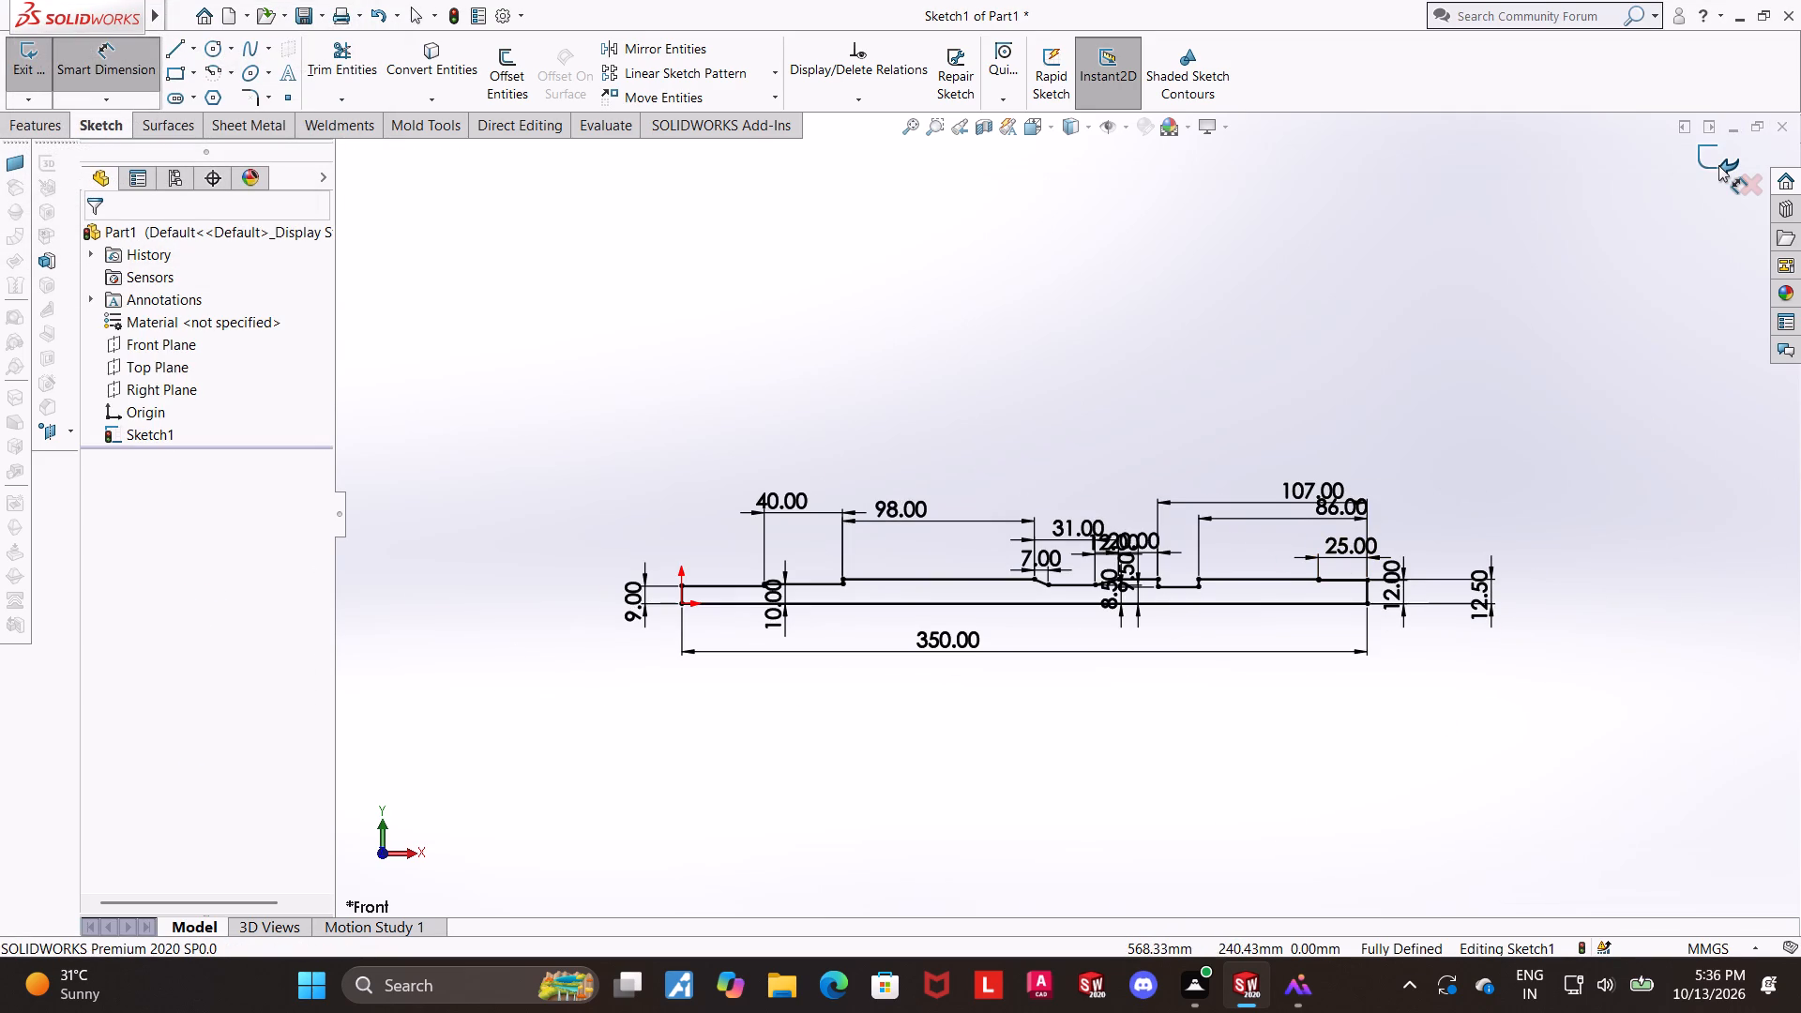
Exit the finished profile sketch and revolve it 360° about its long bottom edge as a solid shaft.
{"action": "left_click", "coordinate": [1718, 165]}
{"action": "middle_click_drag", "start_coordinate": [1438, 317], "coordinate": [1395, 325]}
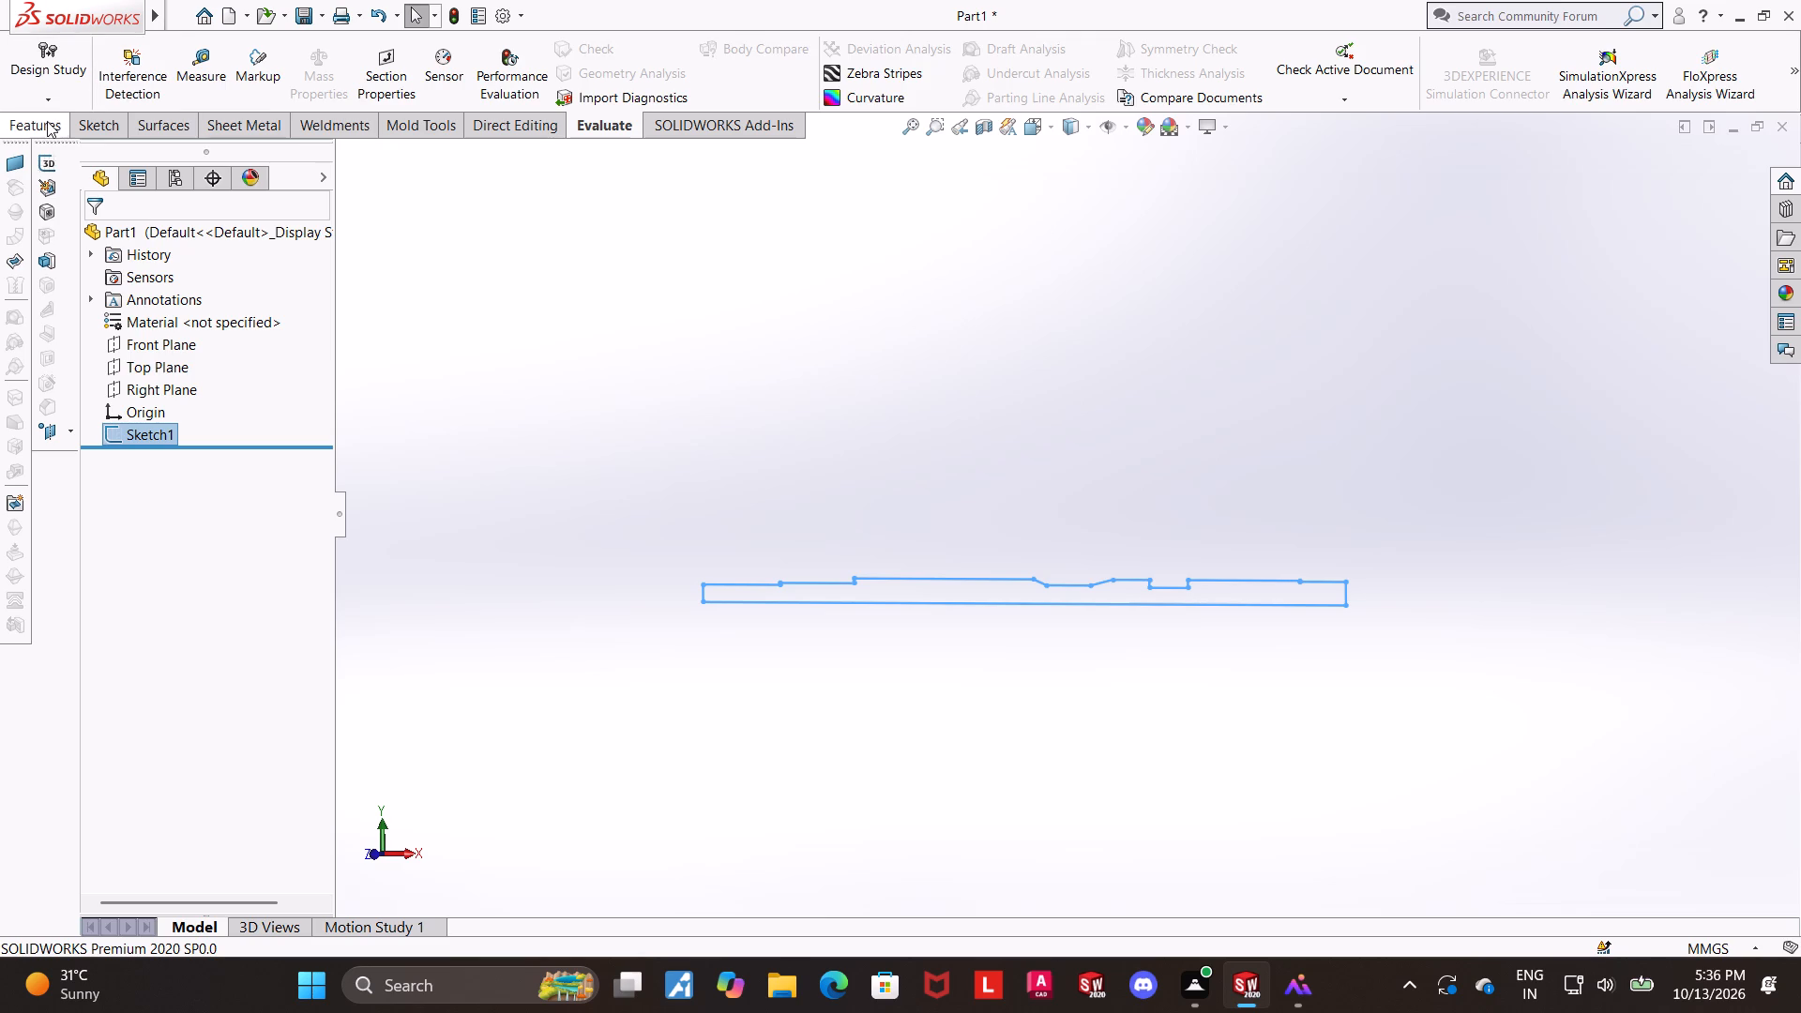
{"action": "left_click", "coordinate": [50, 122]}
{"action": "left_click", "coordinate": [80, 72]}
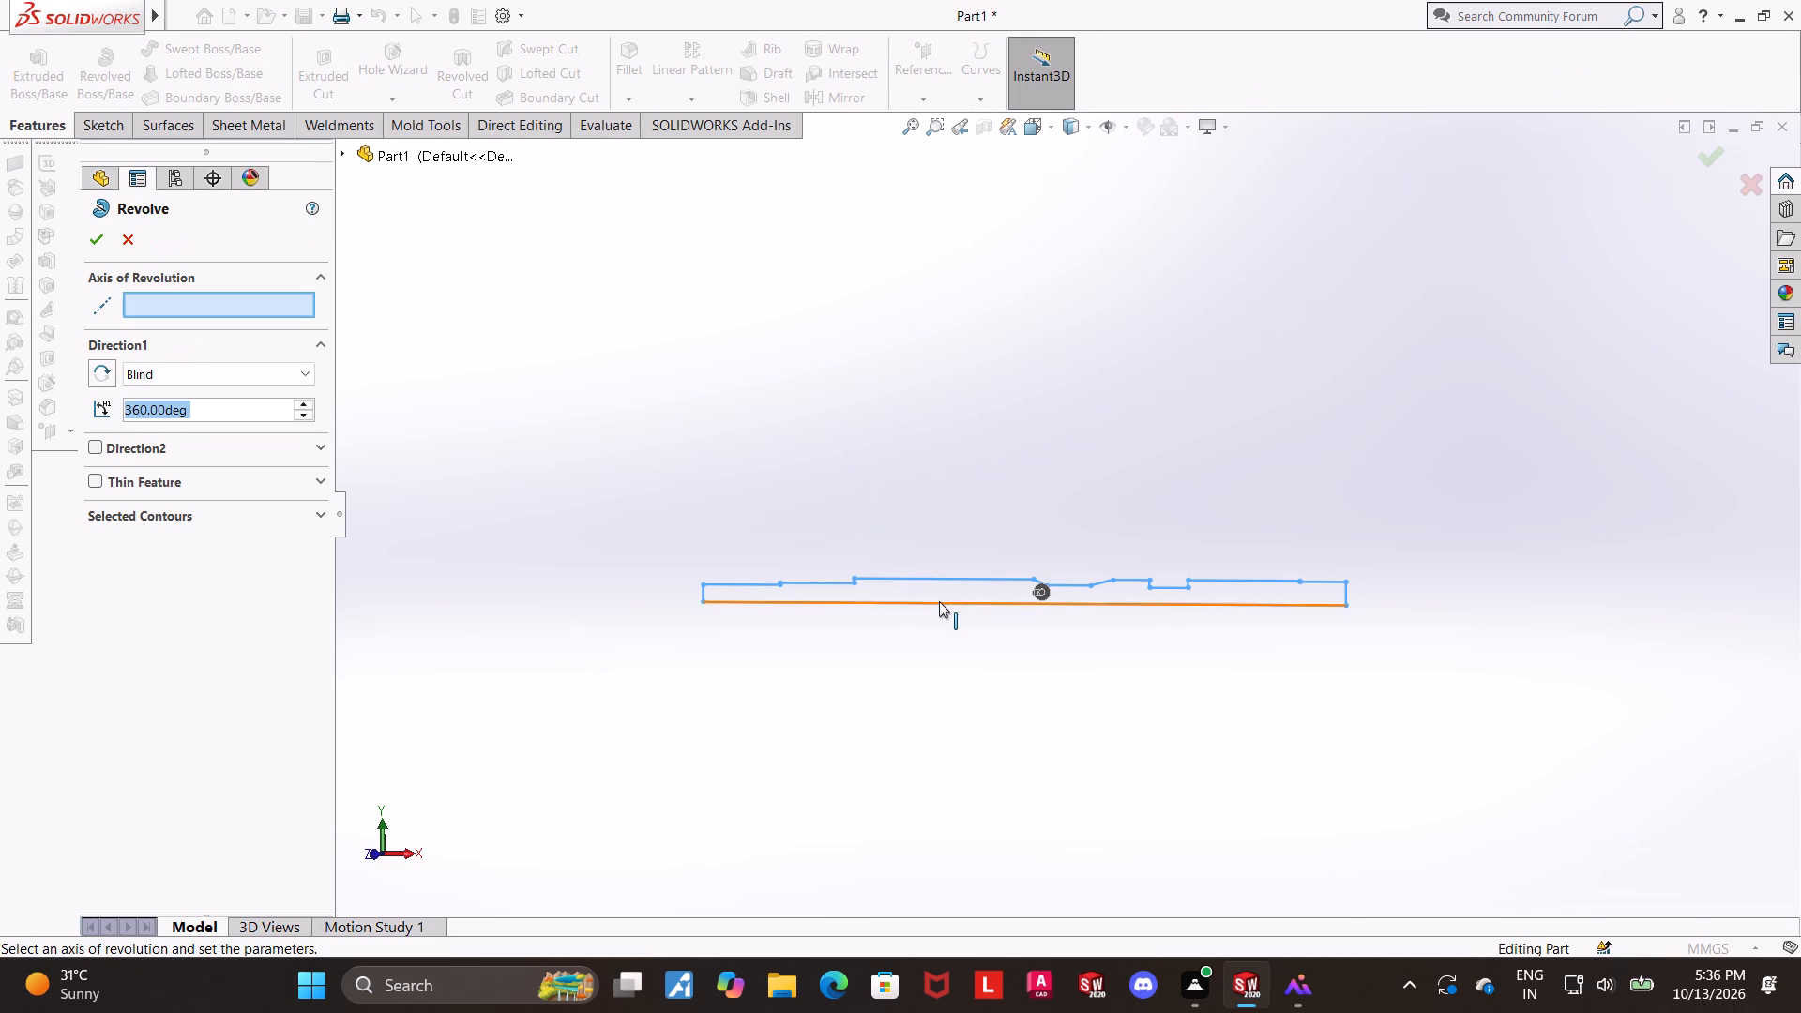
{"action": "left_click", "coordinate": [939, 601]}
{"action": "left_click", "coordinate": [99, 236]}
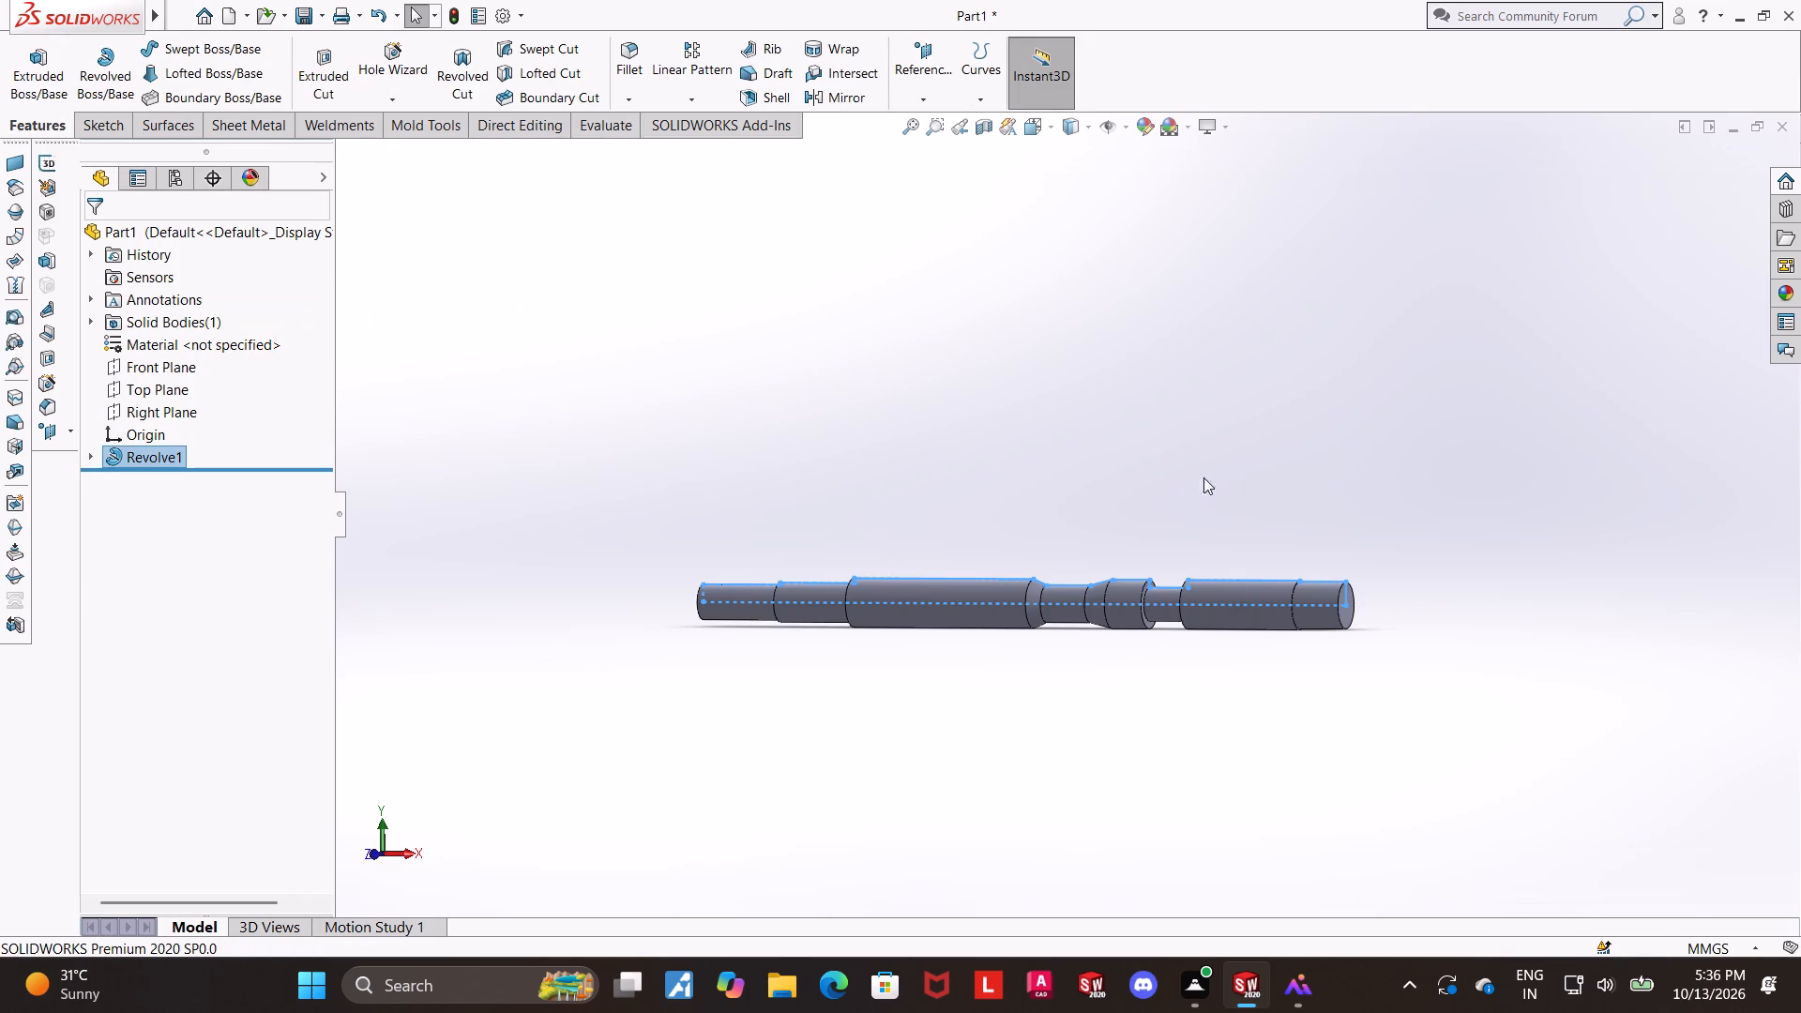
{"action": "left_click", "coordinate": [1299, 457]}
Fillet the straight-sided groove's inner corner edge on the side farther from the origin with a 2 mm radius.
{"action": "scroll", "coordinate": [1290, 461], "scroll_direction": "up", "scroll_amount": 1}
{"action": "middle_click_drag", "start_coordinate": [1281, 465], "coordinate": [1277, 648]}
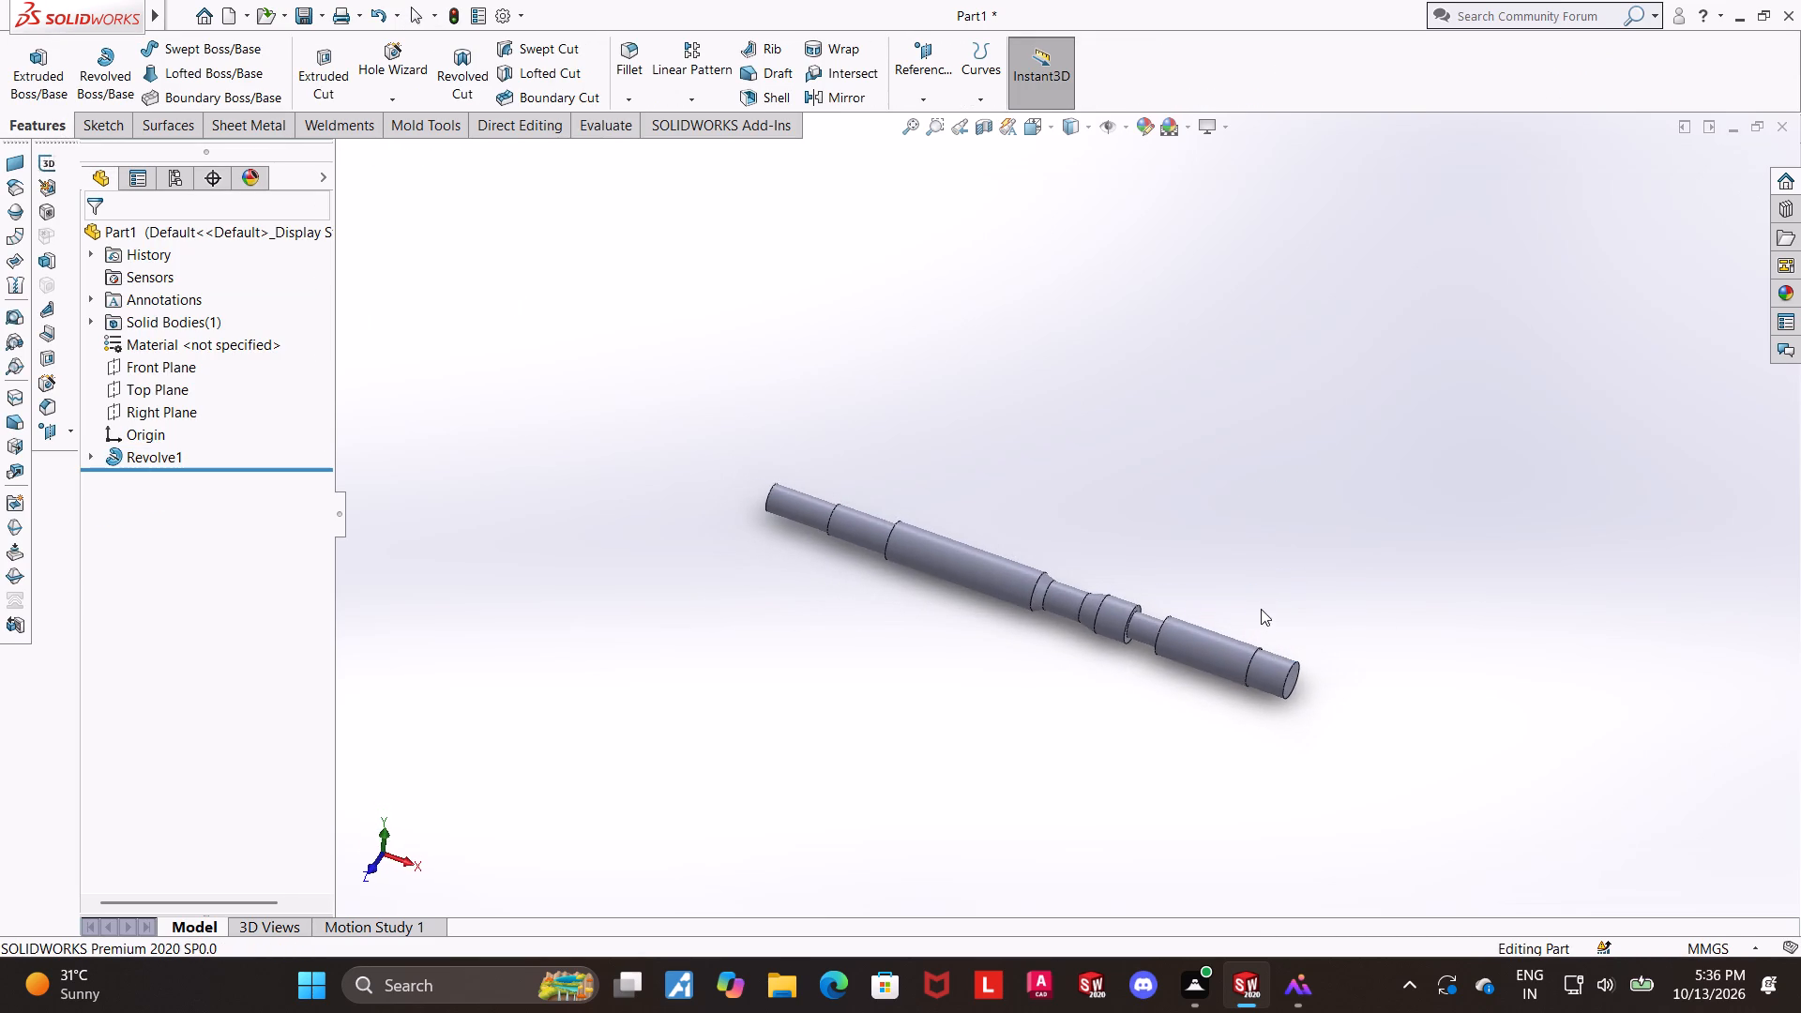
{"action": "middle_click_drag", "start_coordinate": [1242, 627], "coordinate": [1342, 543]}
{"action": "scroll", "coordinate": [1340, 545], "scroll_direction": "up", "scroll_amount": 1}
{"action": "scroll", "coordinate": [989, 599], "scroll_direction": "down", "scroll_amount": 4}
{"action": "scroll", "coordinate": [1266, 568], "scroll_direction": "down", "scroll_amount": 2}
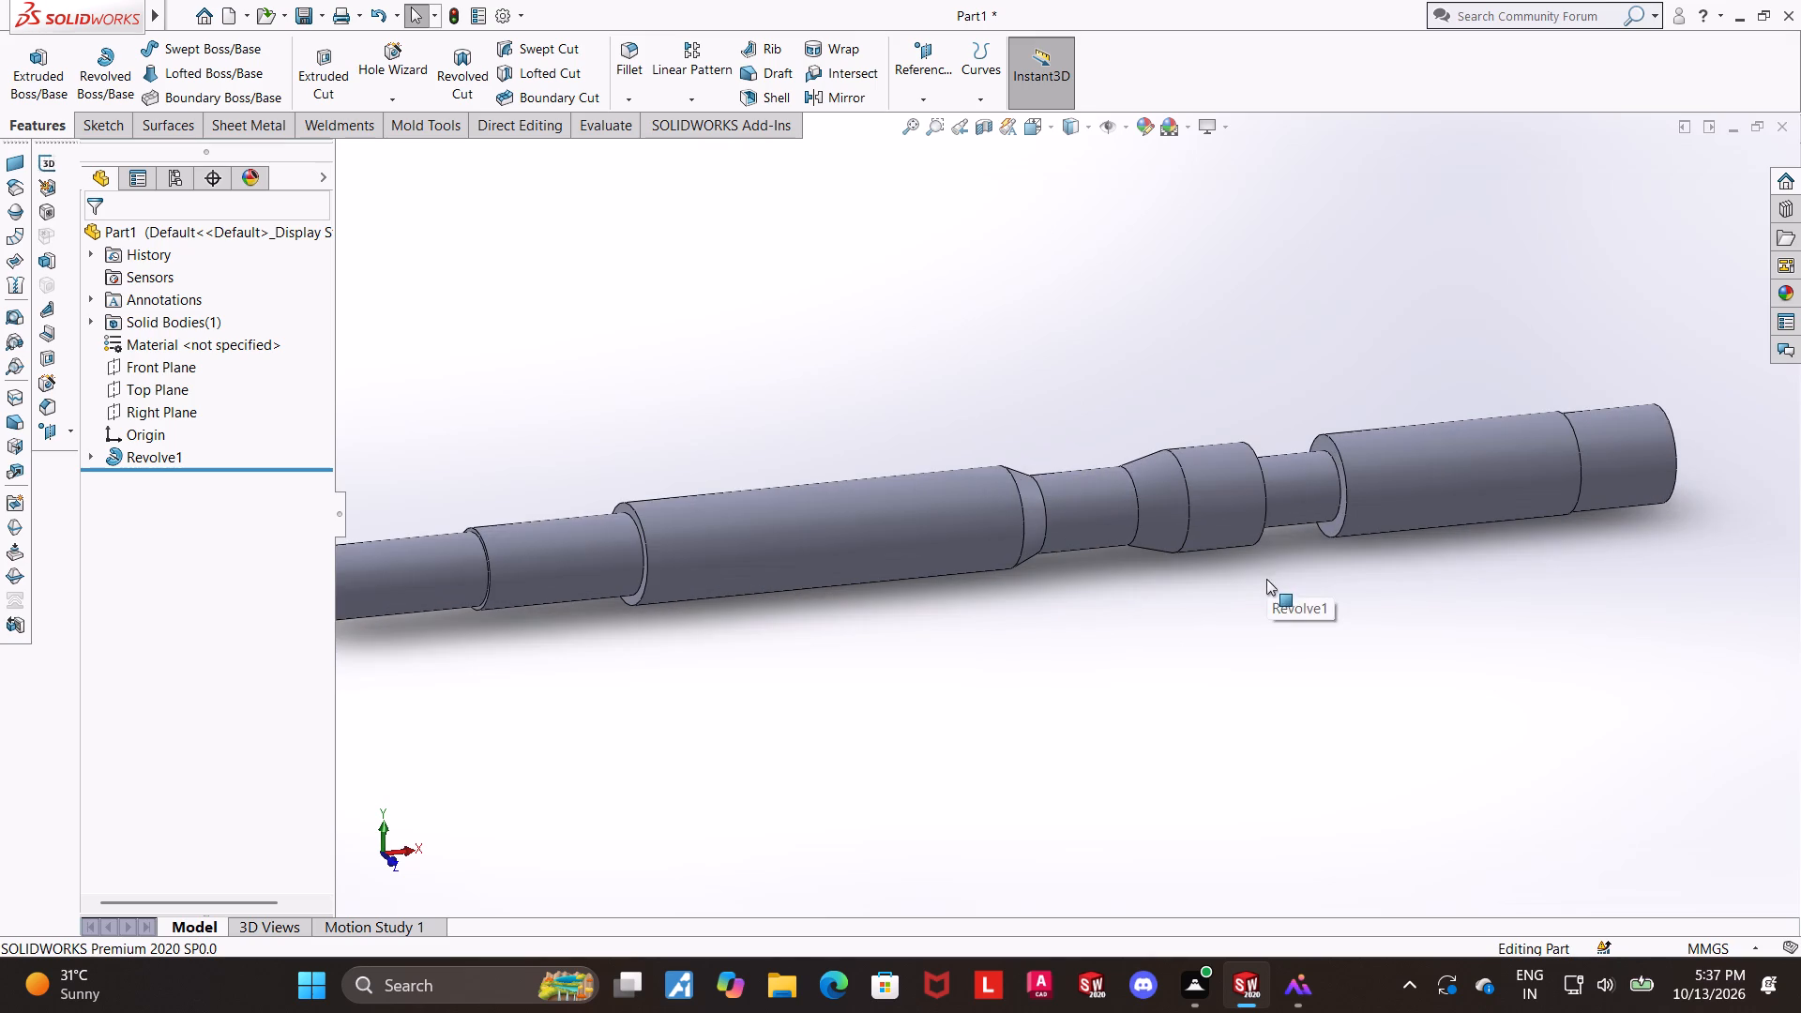
{"action": "scroll", "coordinate": [1349, 501], "scroll_direction": "down", "scroll_amount": 5}
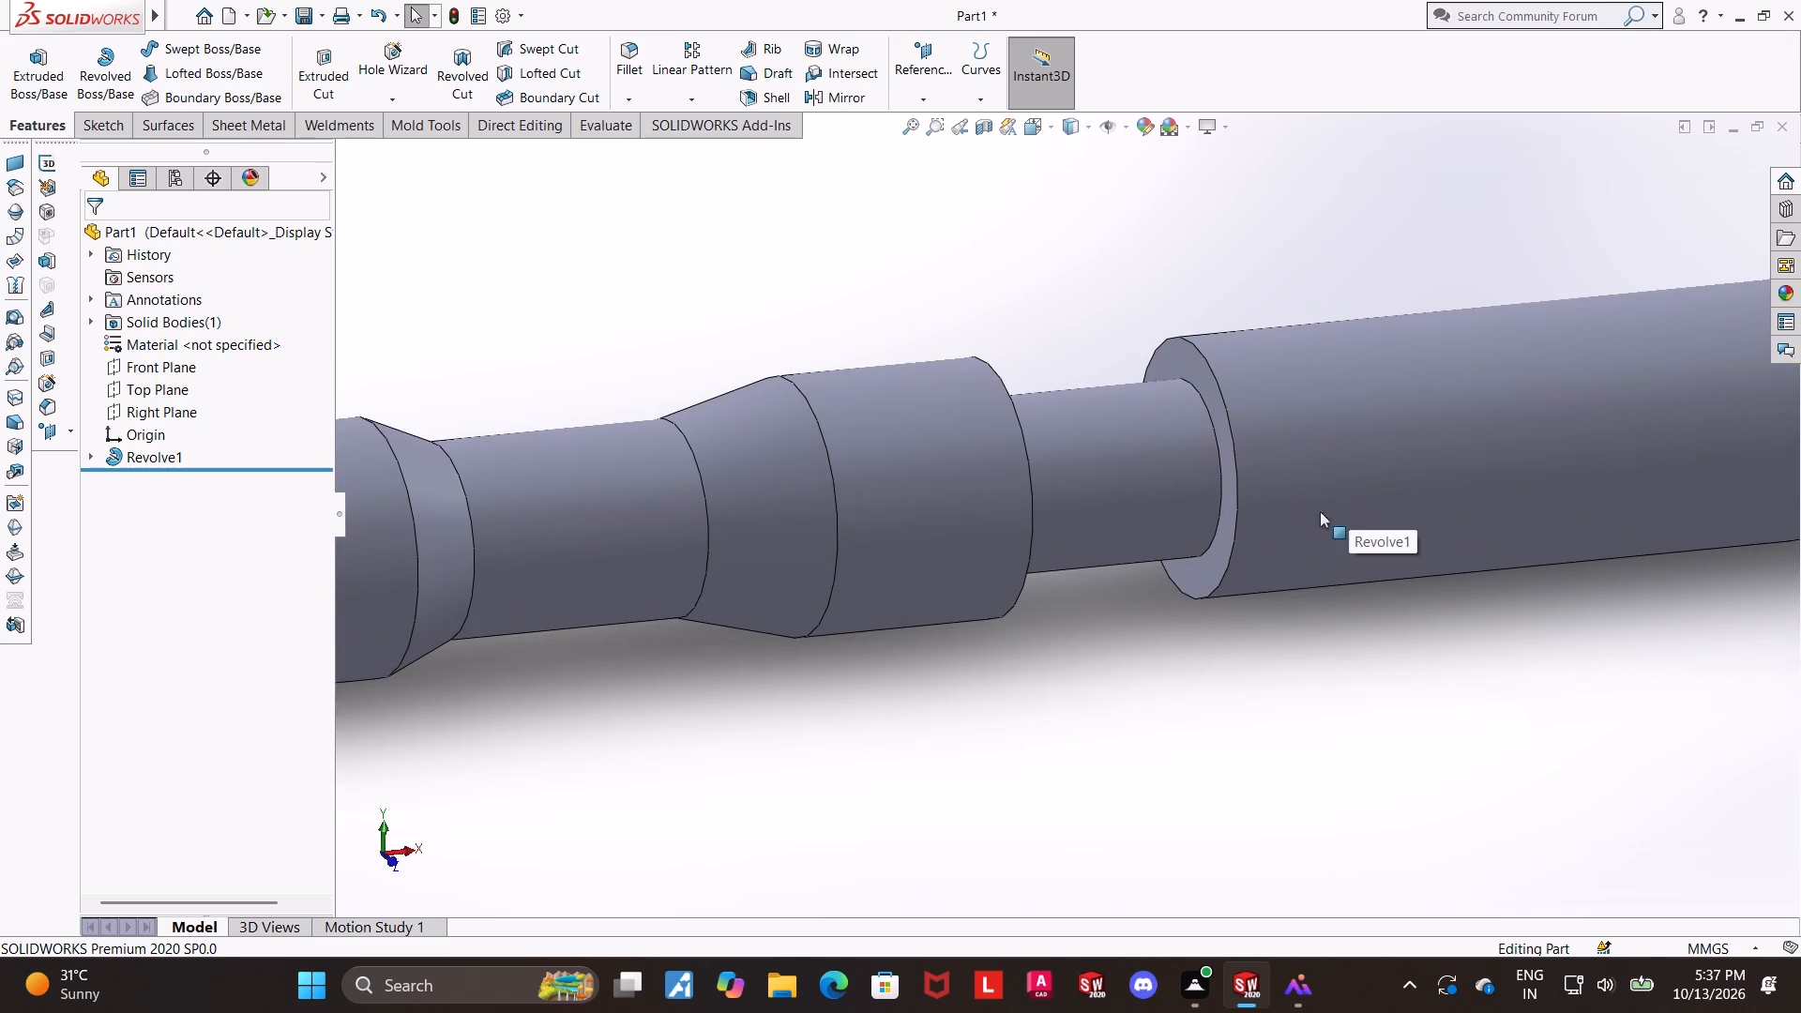
{"action": "left_click", "coordinate": [623, 48]}
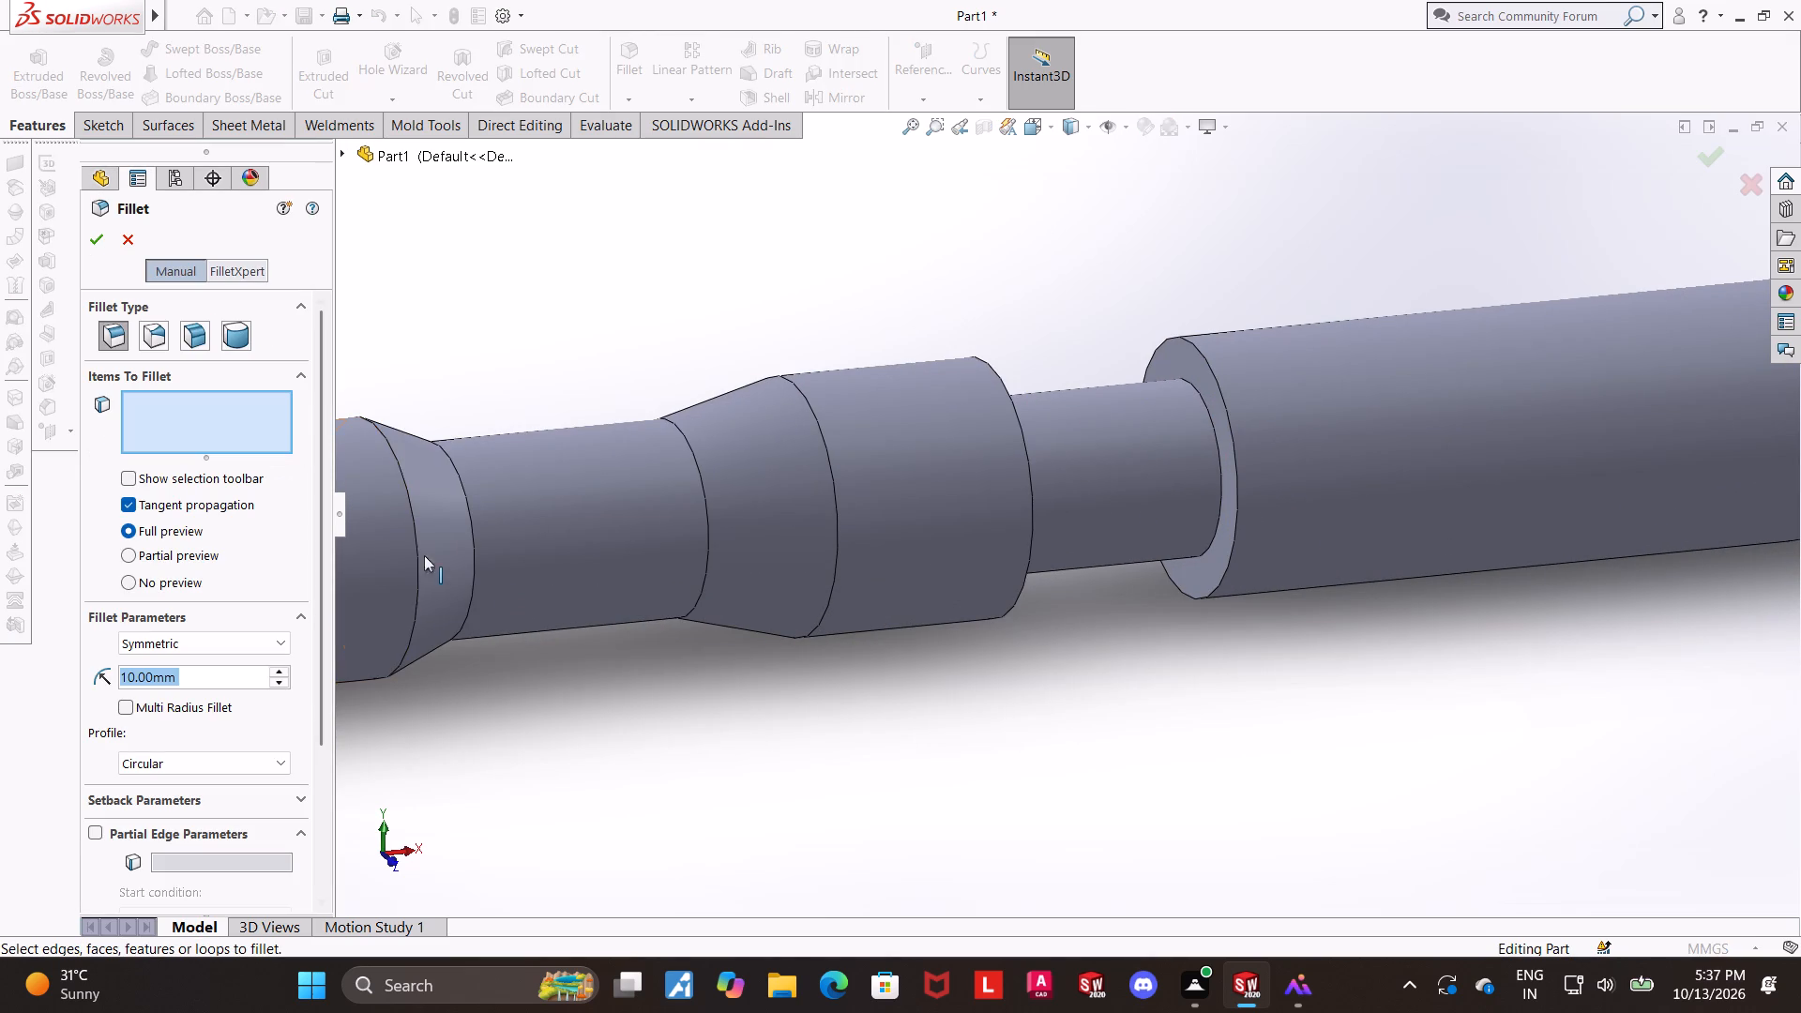
{"action": "key", "text": "2"}
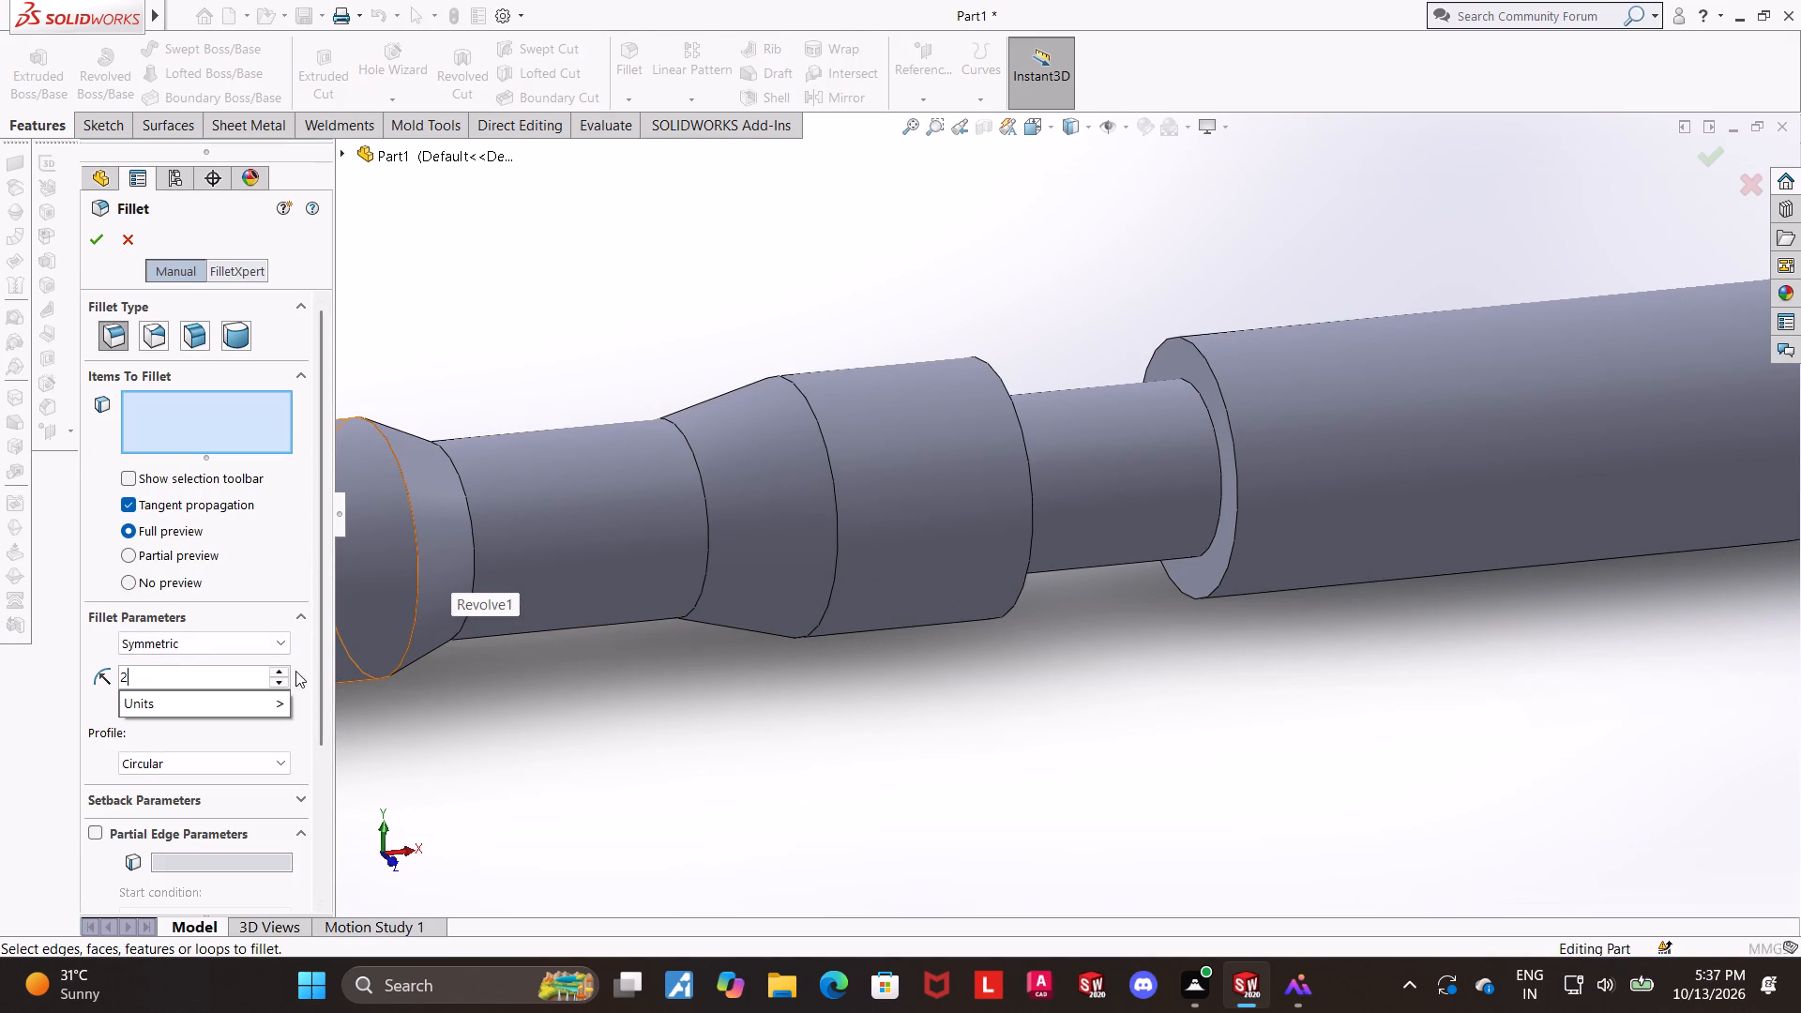
{"action": "key", "text": "Return"}
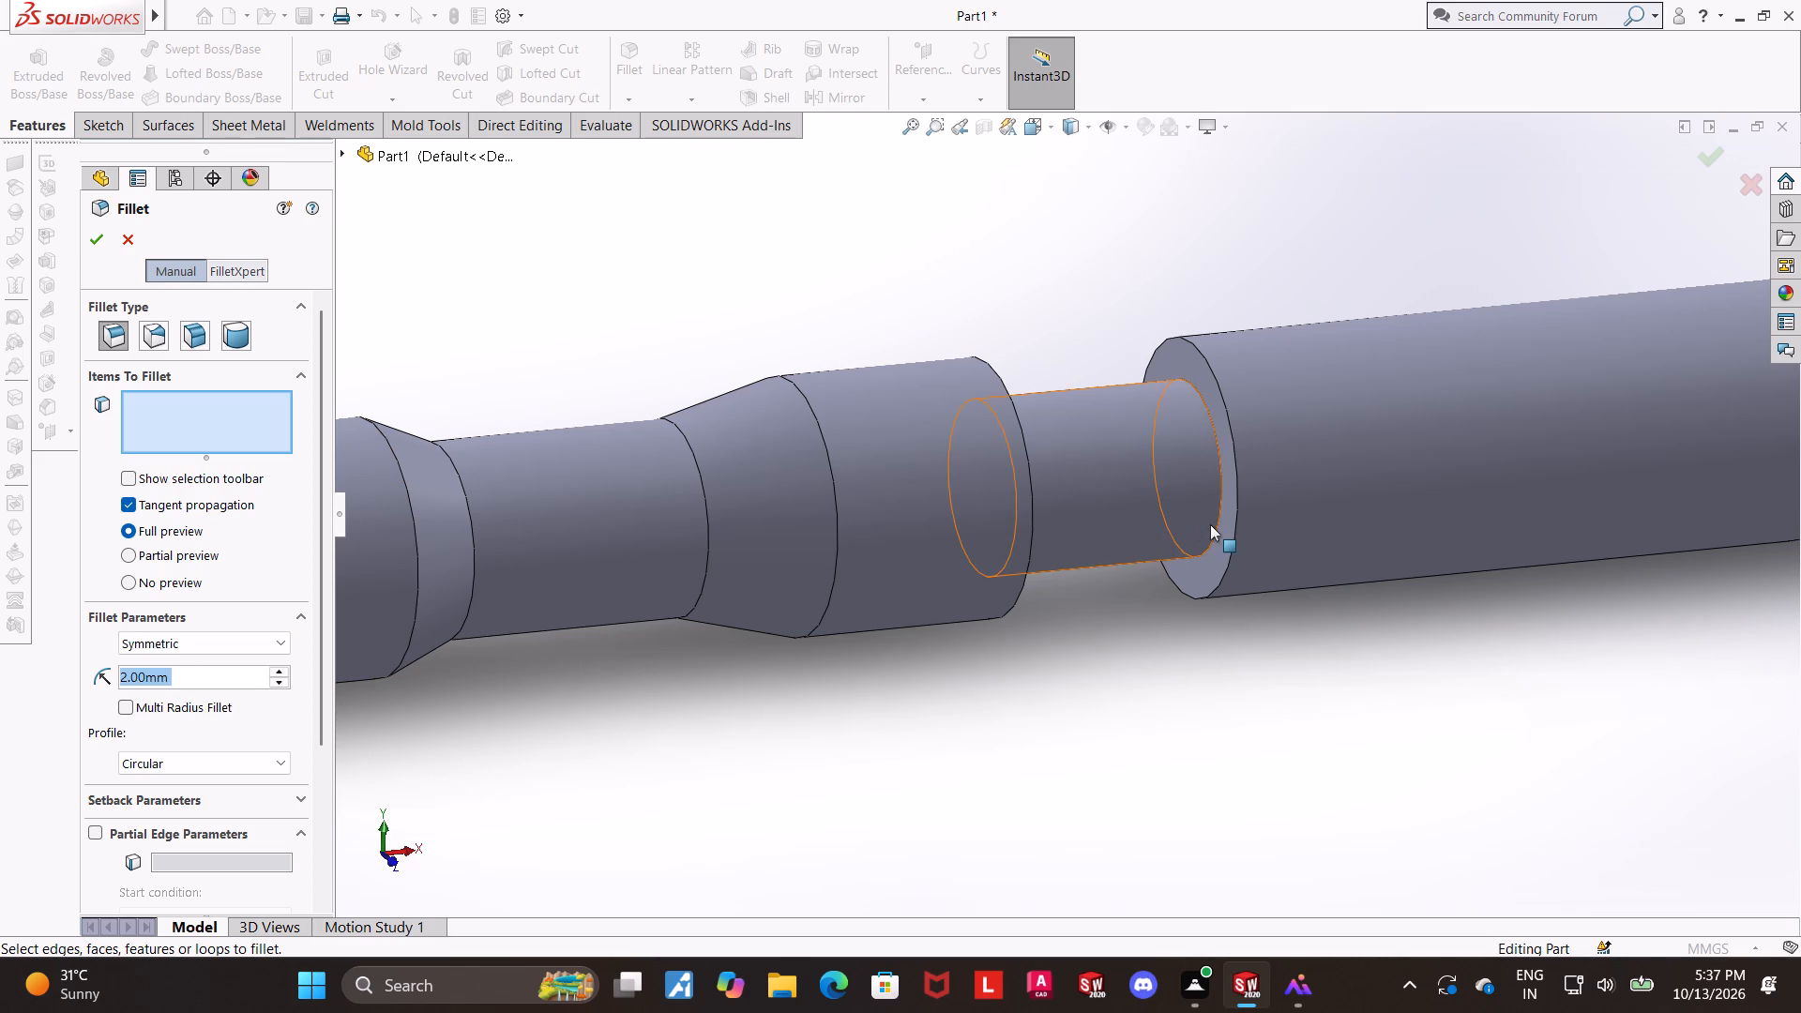
{"action": "left_click", "coordinate": [1218, 528]}
{"action": "scroll", "coordinate": [1218, 528], "scroll_direction": "up", "scroll_amount": 2}
{"action": "middle_click_drag", "start_coordinate": [1202, 531], "coordinate": [1171, 544]}
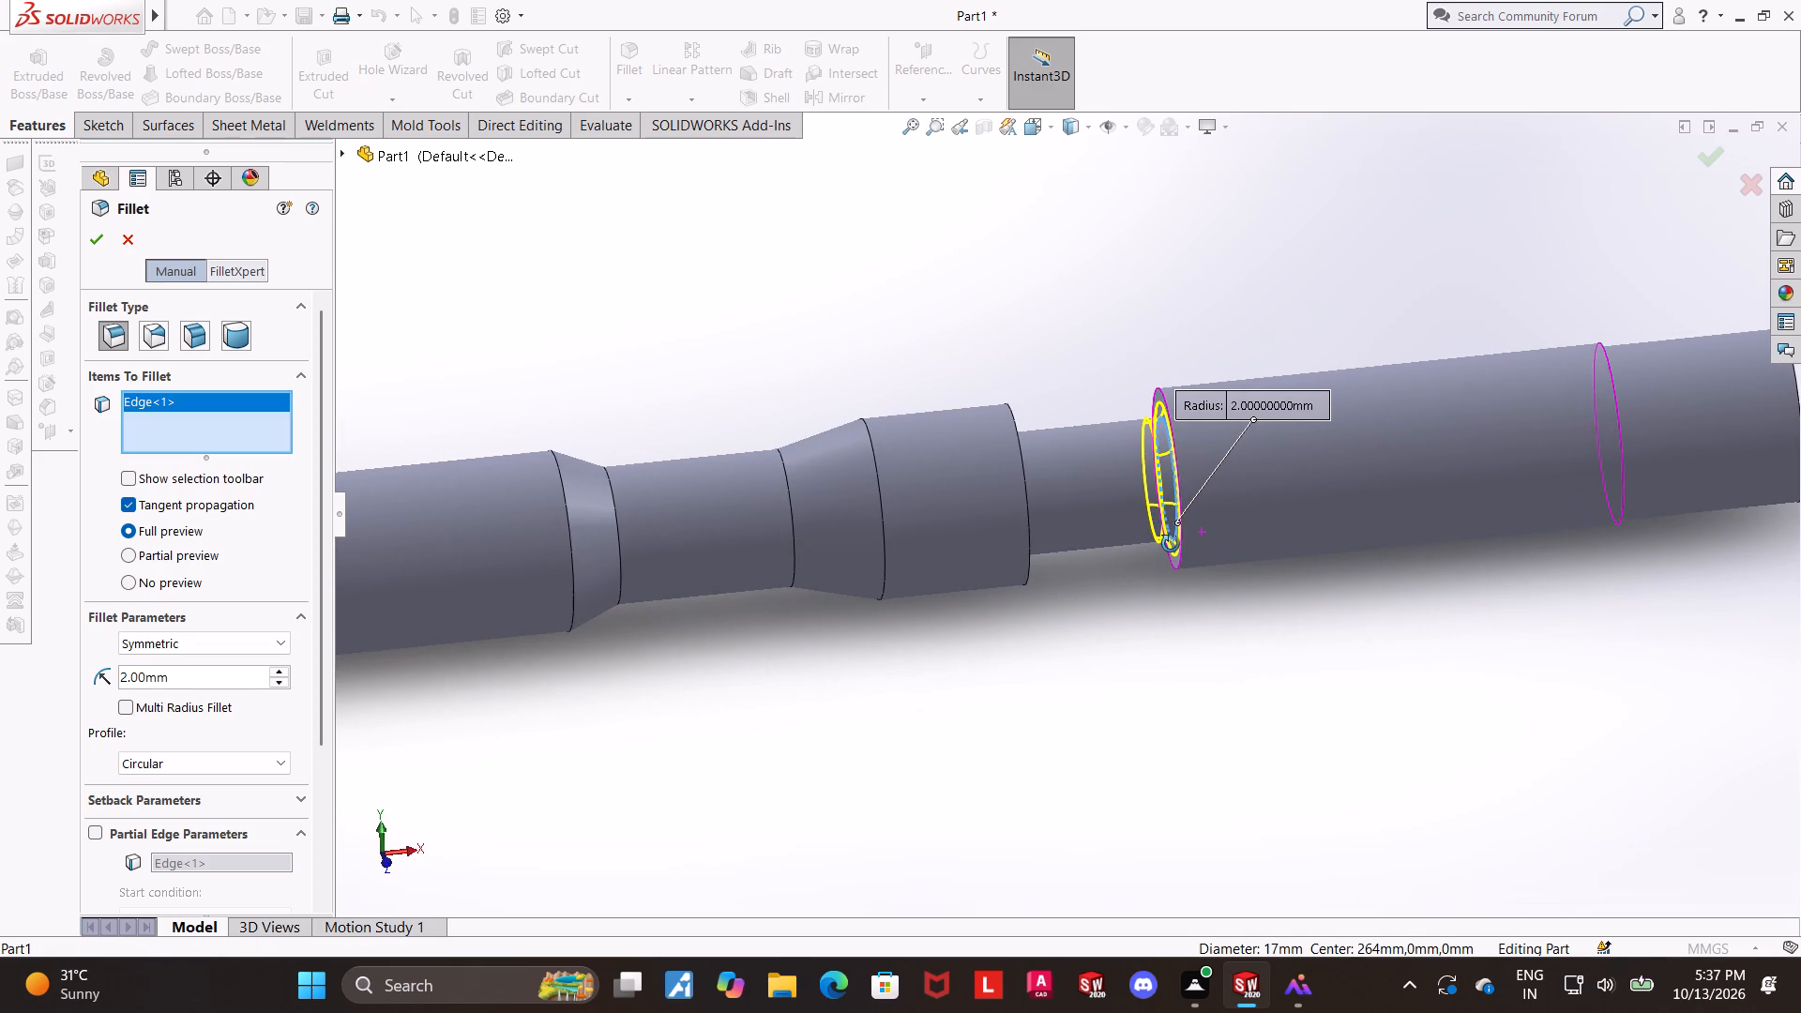
{"action": "middle_click_drag", "start_coordinate": [1171, 544], "coordinate": [1170, 545]}
{"action": "scroll", "coordinate": [1170, 545], "scroll_direction": "up", "scroll_amount": 1}
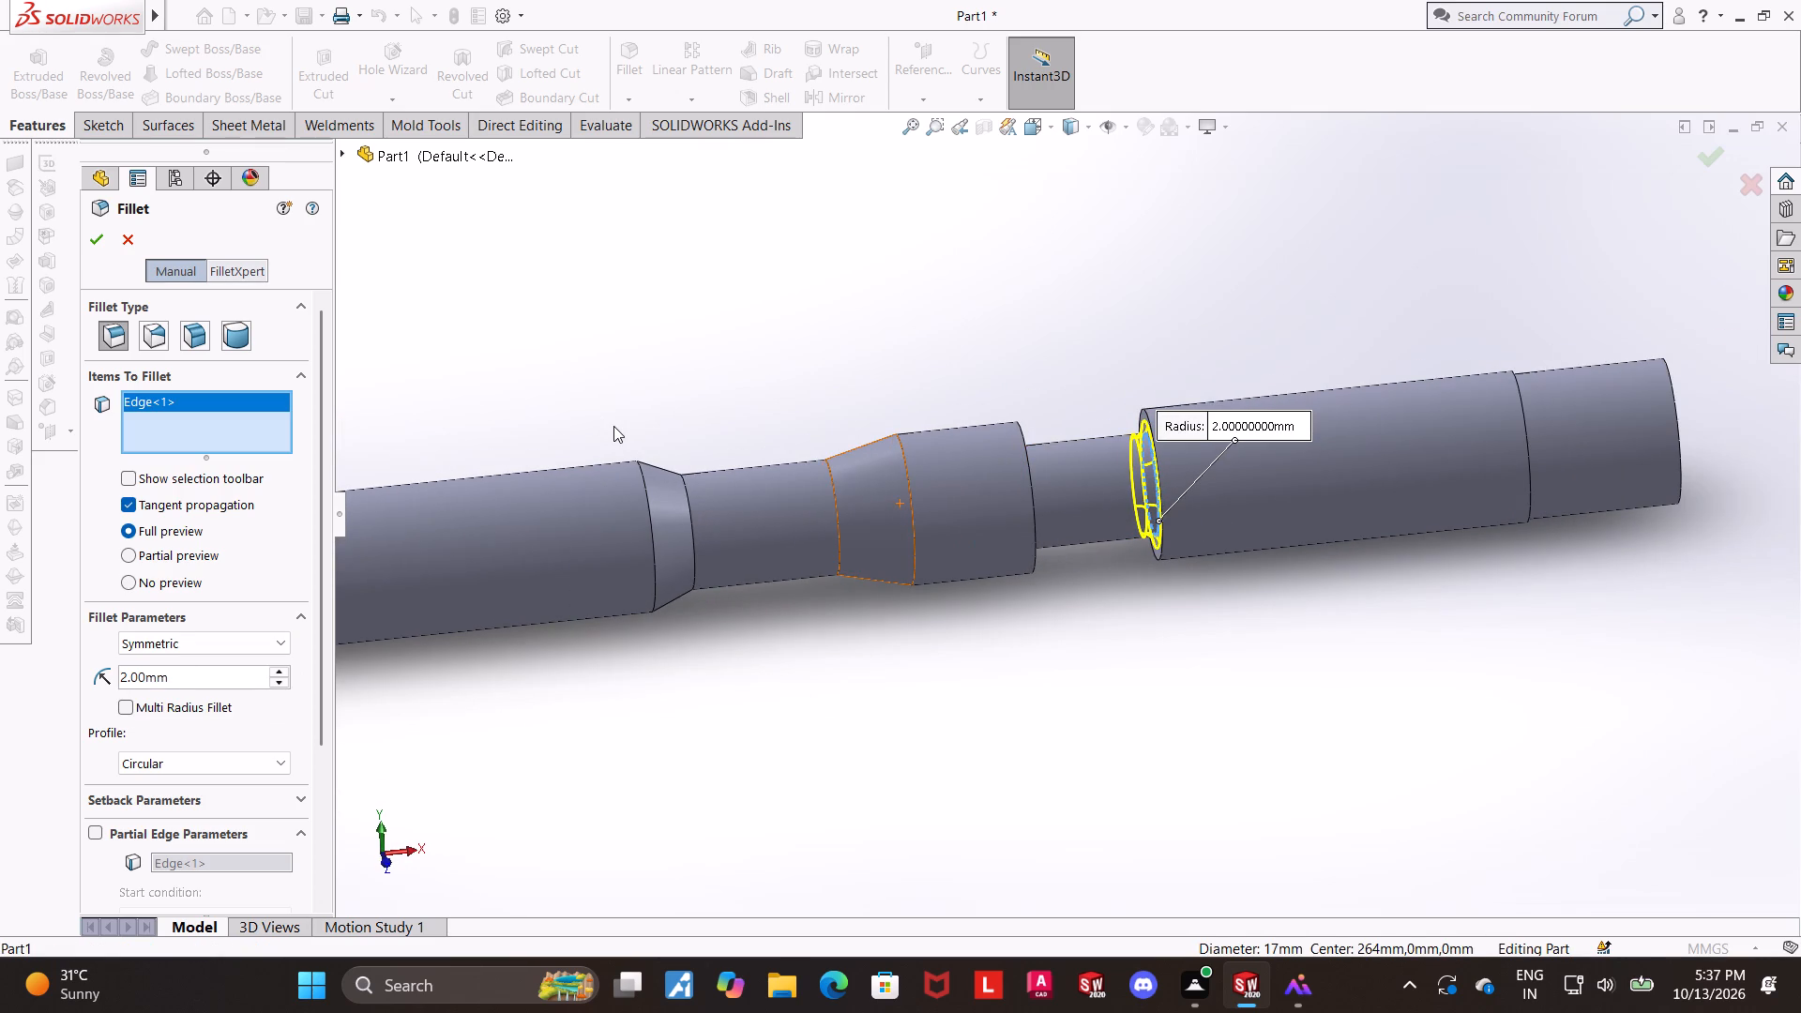
{"action": "left_click", "coordinate": [98, 242]}
Fillet the straight-sided groove's inner corner edge on the side nearer the origin with a 3 mm radius.
{"action": "left_click", "coordinate": [644, 55]}
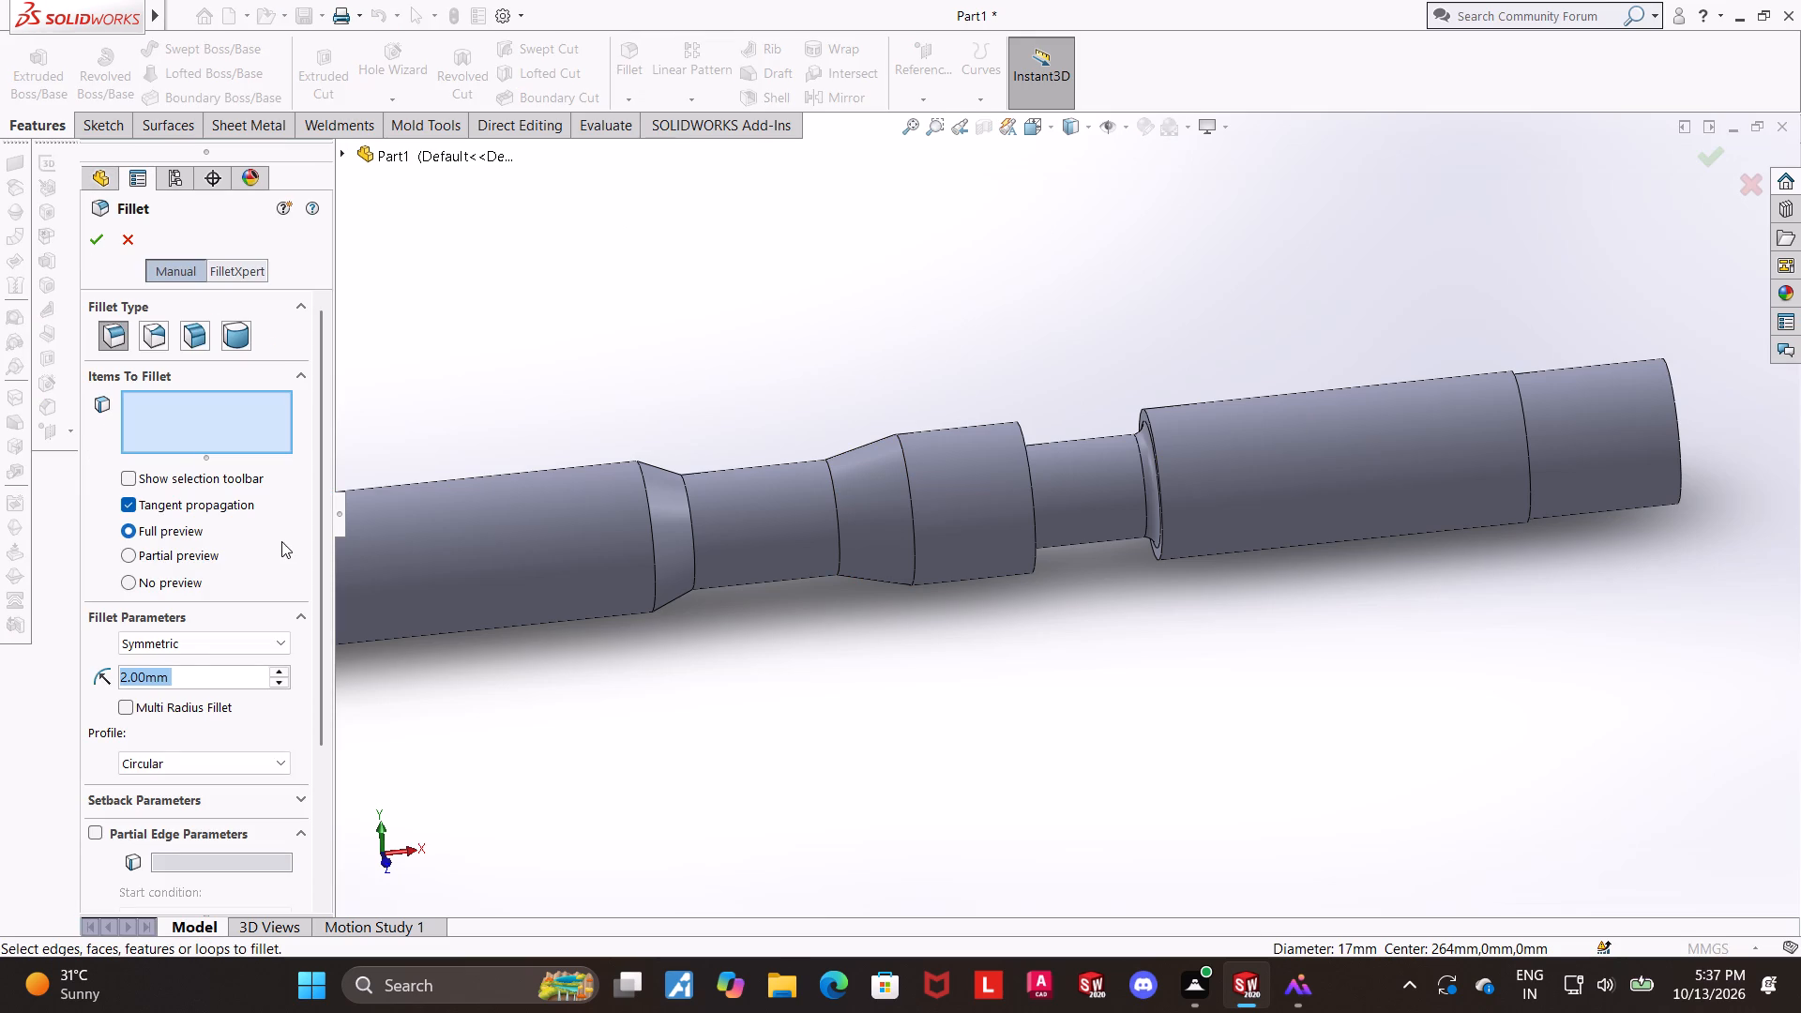
{"action": "key", "text": "3"}
{"action": "middle_click_drag", "start_coordinate": [1187, 622], "coordinate": [1112, 670]}
{"action": "left_click", "coordinate": [1054, 539]}
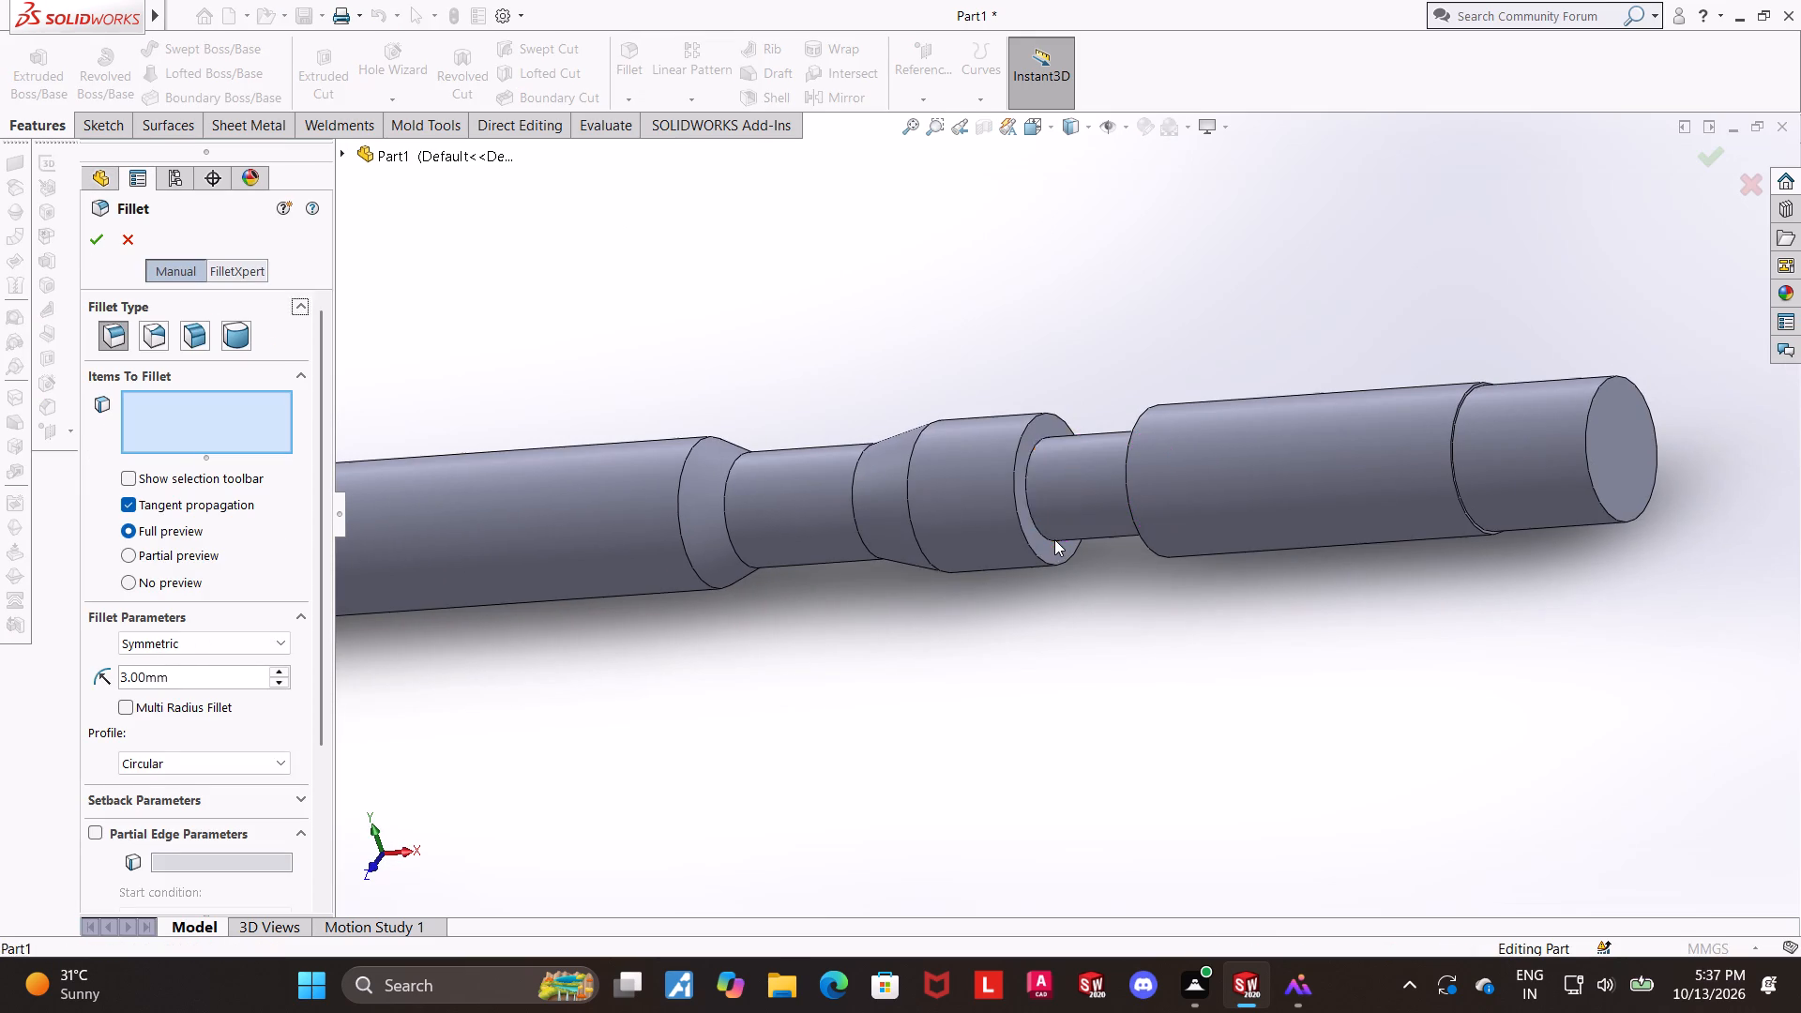
{"action": "left_click", "coordinate": [103, 235]}
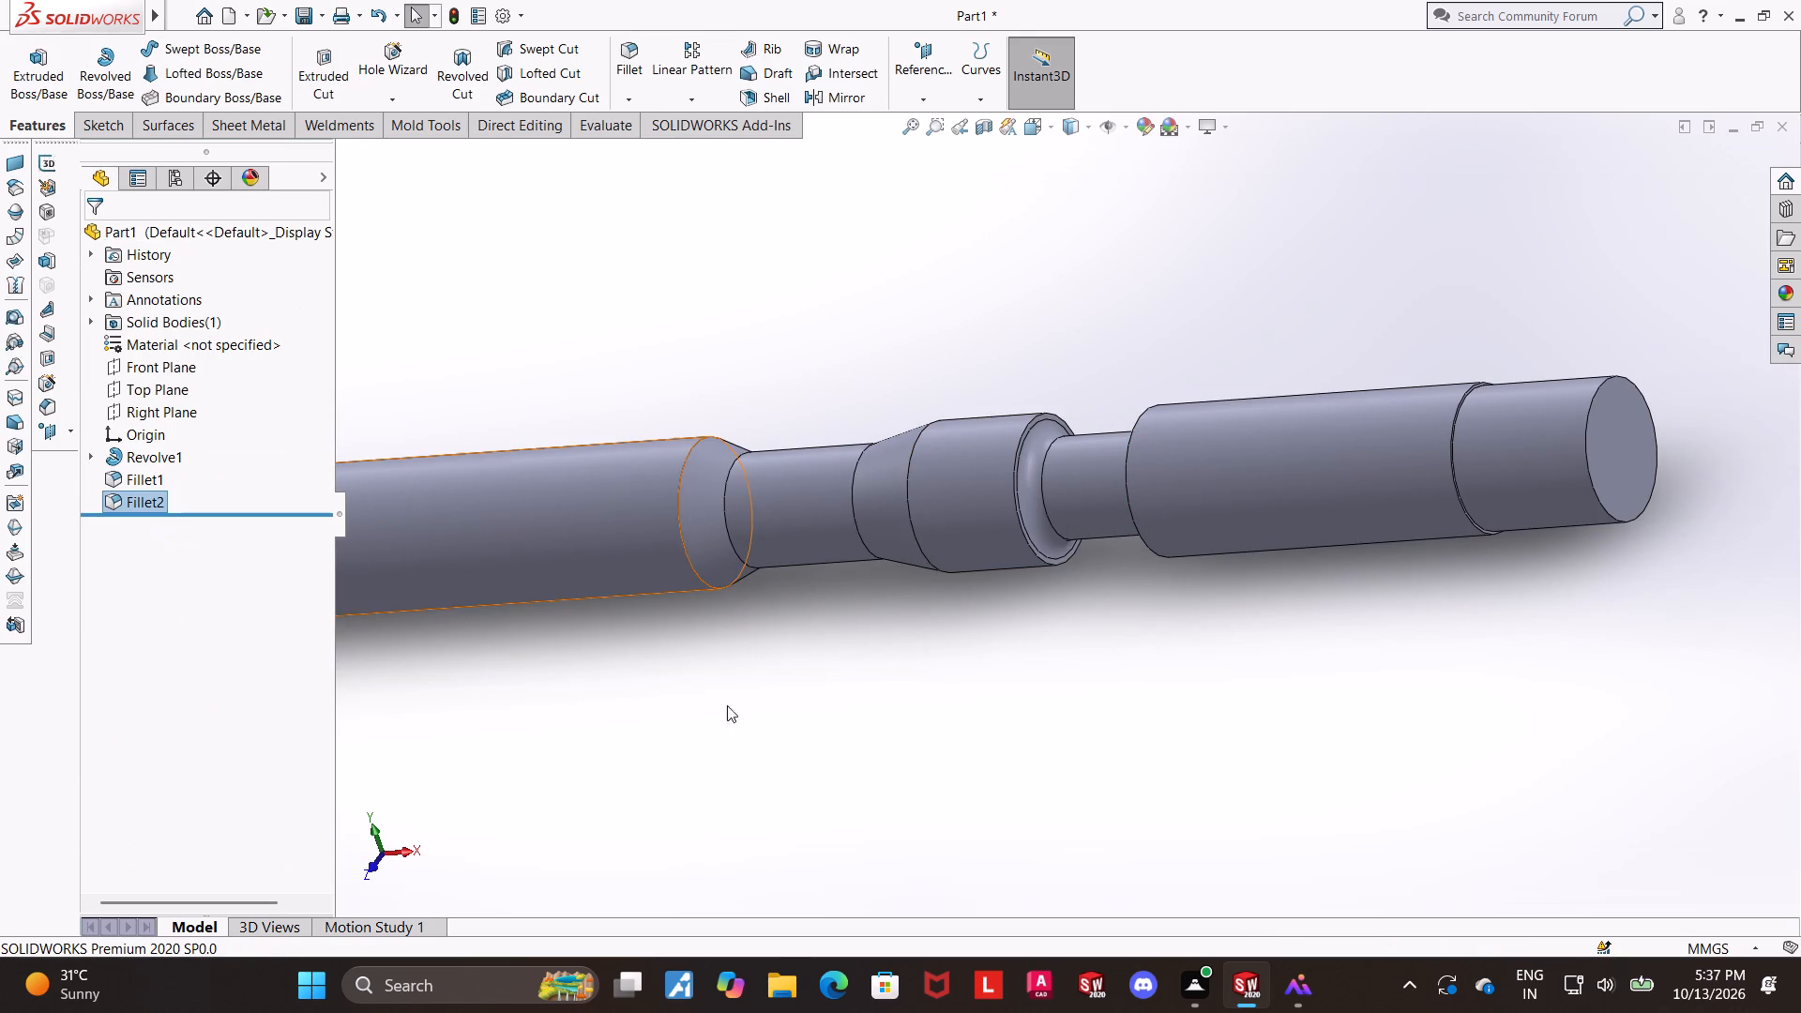
Examine the filleted shaft from several angles, including its steps, grooves and both ends.
{"action": "scroll", "coordinate": [894, 787], "scroll_direction": "up", "scroll_amount": 2}
{"action": "scroll", "coordinate": [1110, 614], "scroll_direction": "up", "scroll_amount": 4}
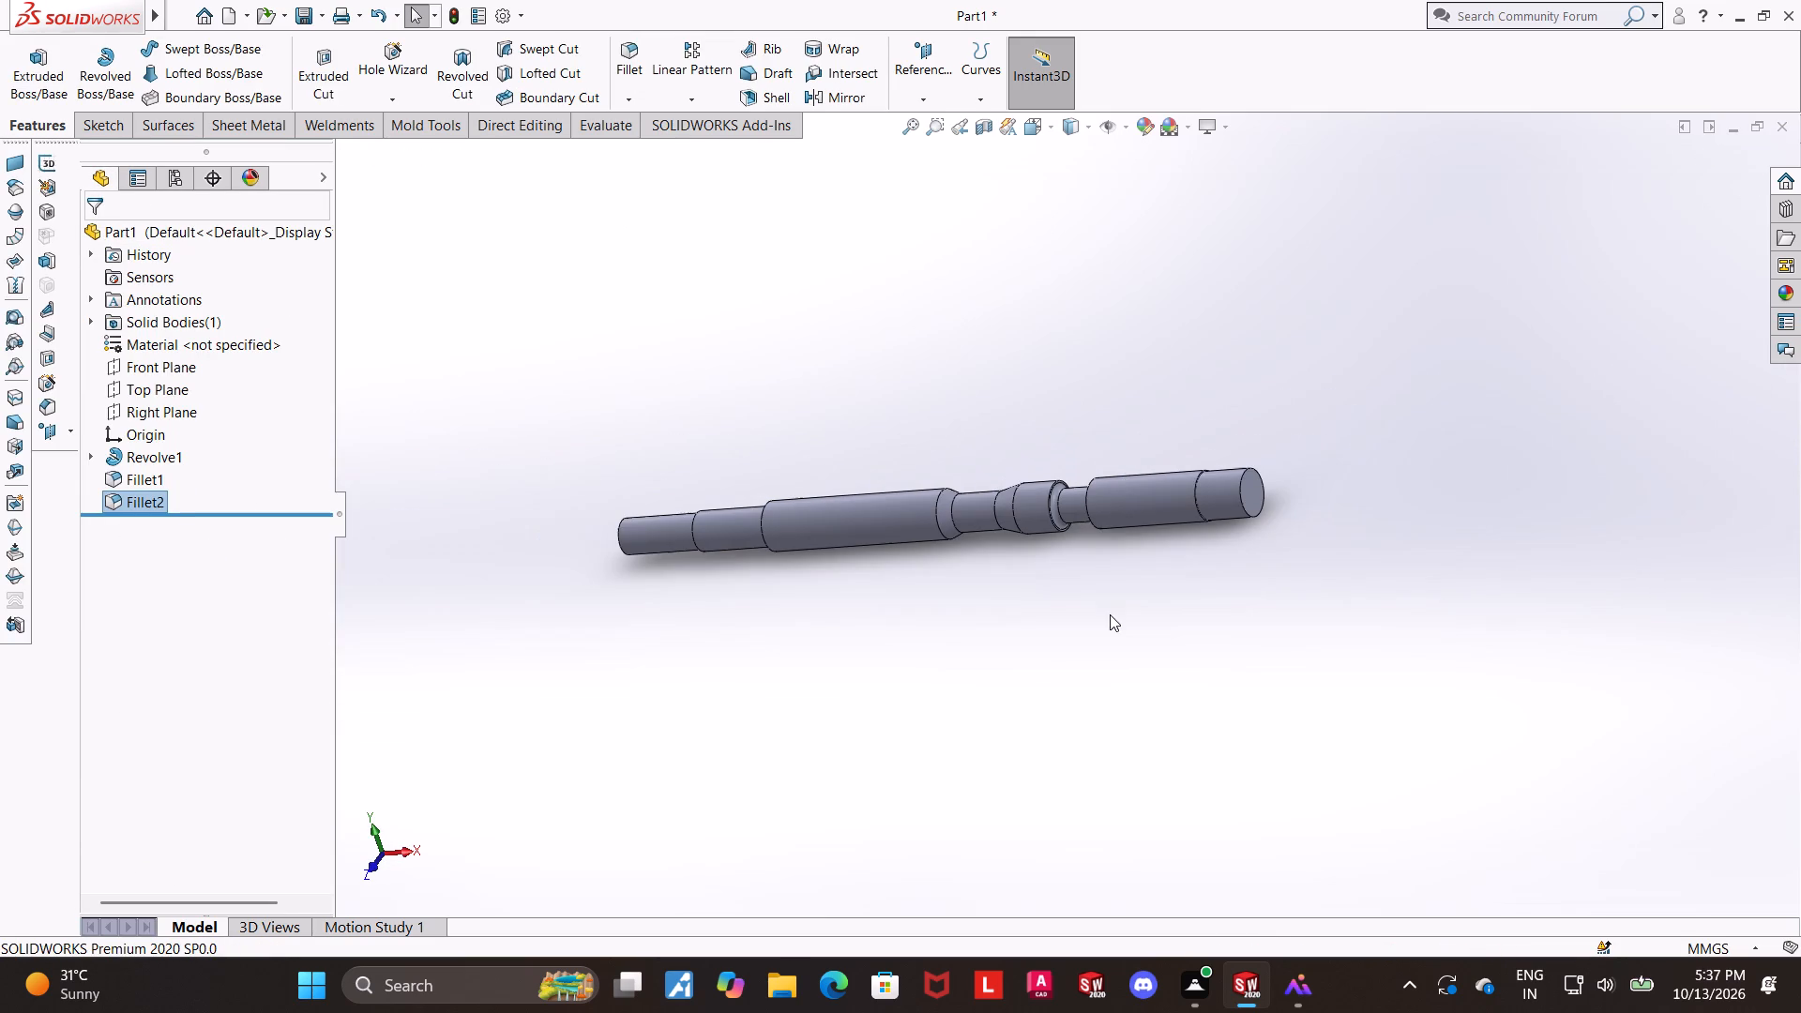
{"action": "scroll", "coordinate": [1176, 570], "scroll_direction": "up", "scroll_amount": 1}
{"action": "middle_click_drag", "start_coordinate": [1485, 504], "coordinate": [1454, 513]}
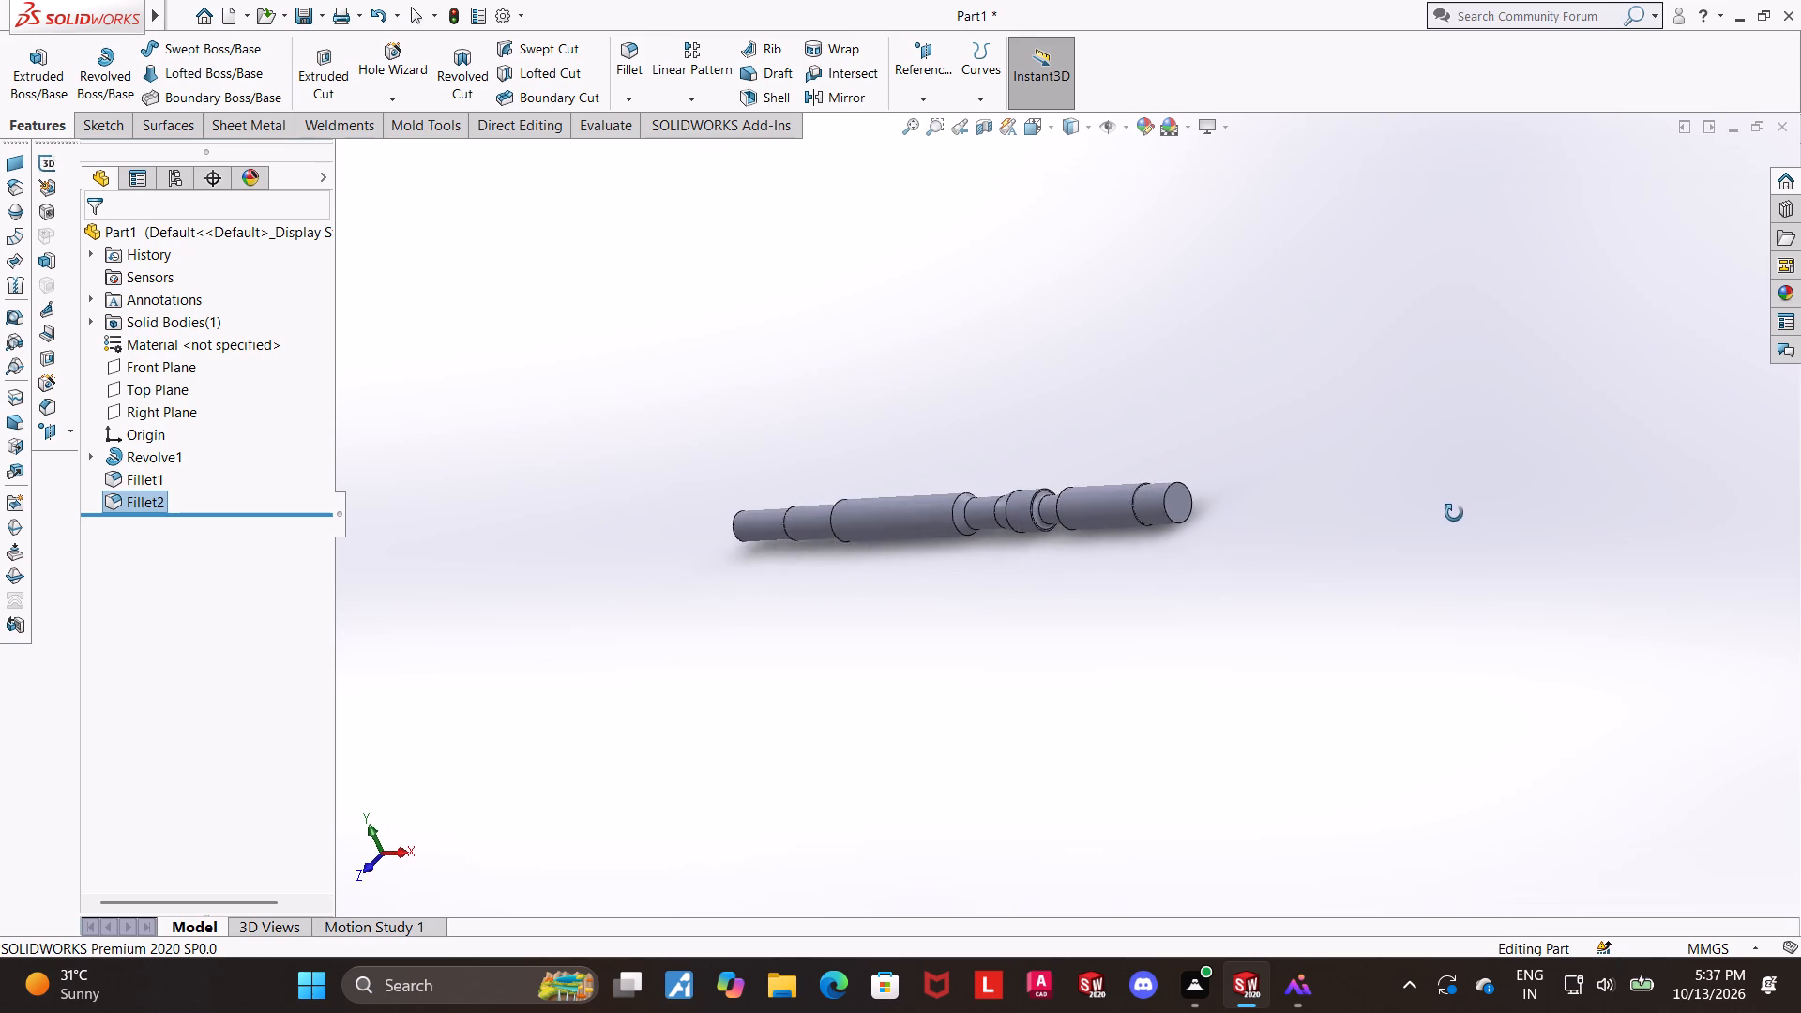
{"action": "middle_click_drag", "start_coordinate": [1454, 513], "coordinate": [1657, 535]}
{"action": "scroll", "coordinate": [879, 432], "scroll_direction": "down", "scroll_amount": 4}
{"action": "middle_click_drag", "start_coordinate": [903, 537], "coordinate": [917, 648]}
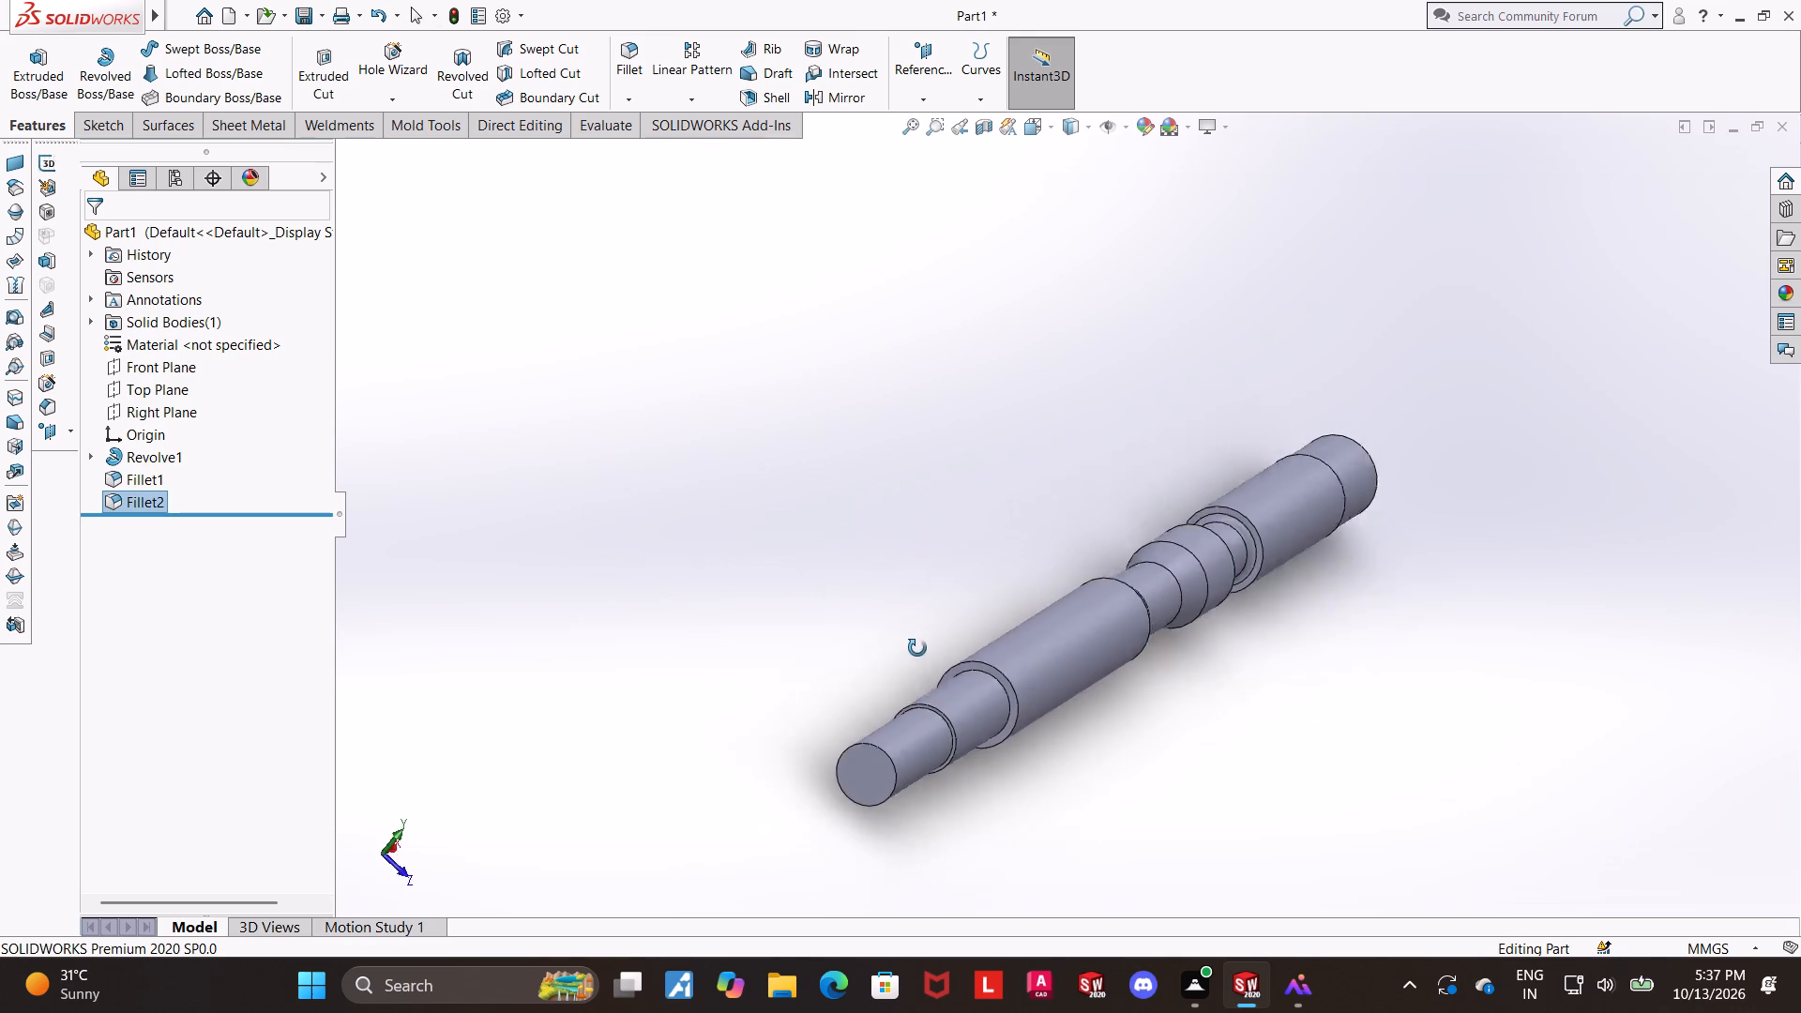
{"action": "middle_click_drag", "start_coordinate": [917, 648], "coordinate": [704, 600]}
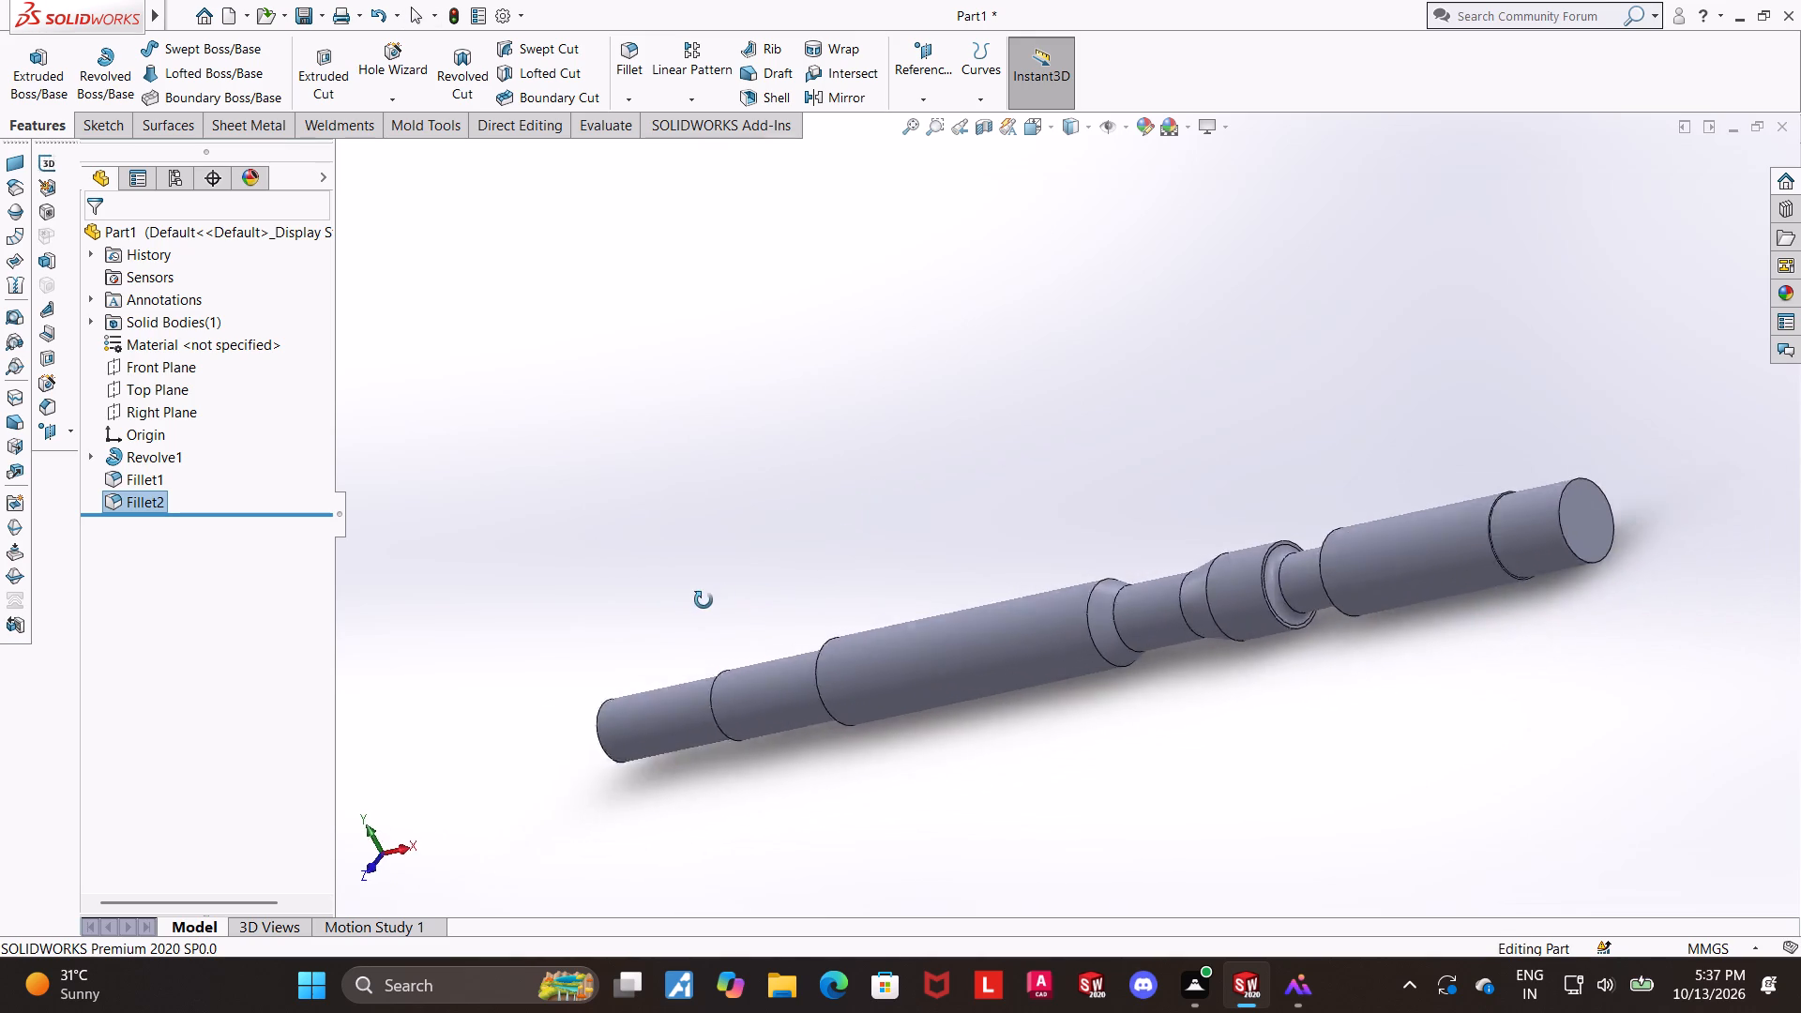
{"action": "middle_click_drag", "start_coordinate": [704, 600], "coordinate": [861, 638]}
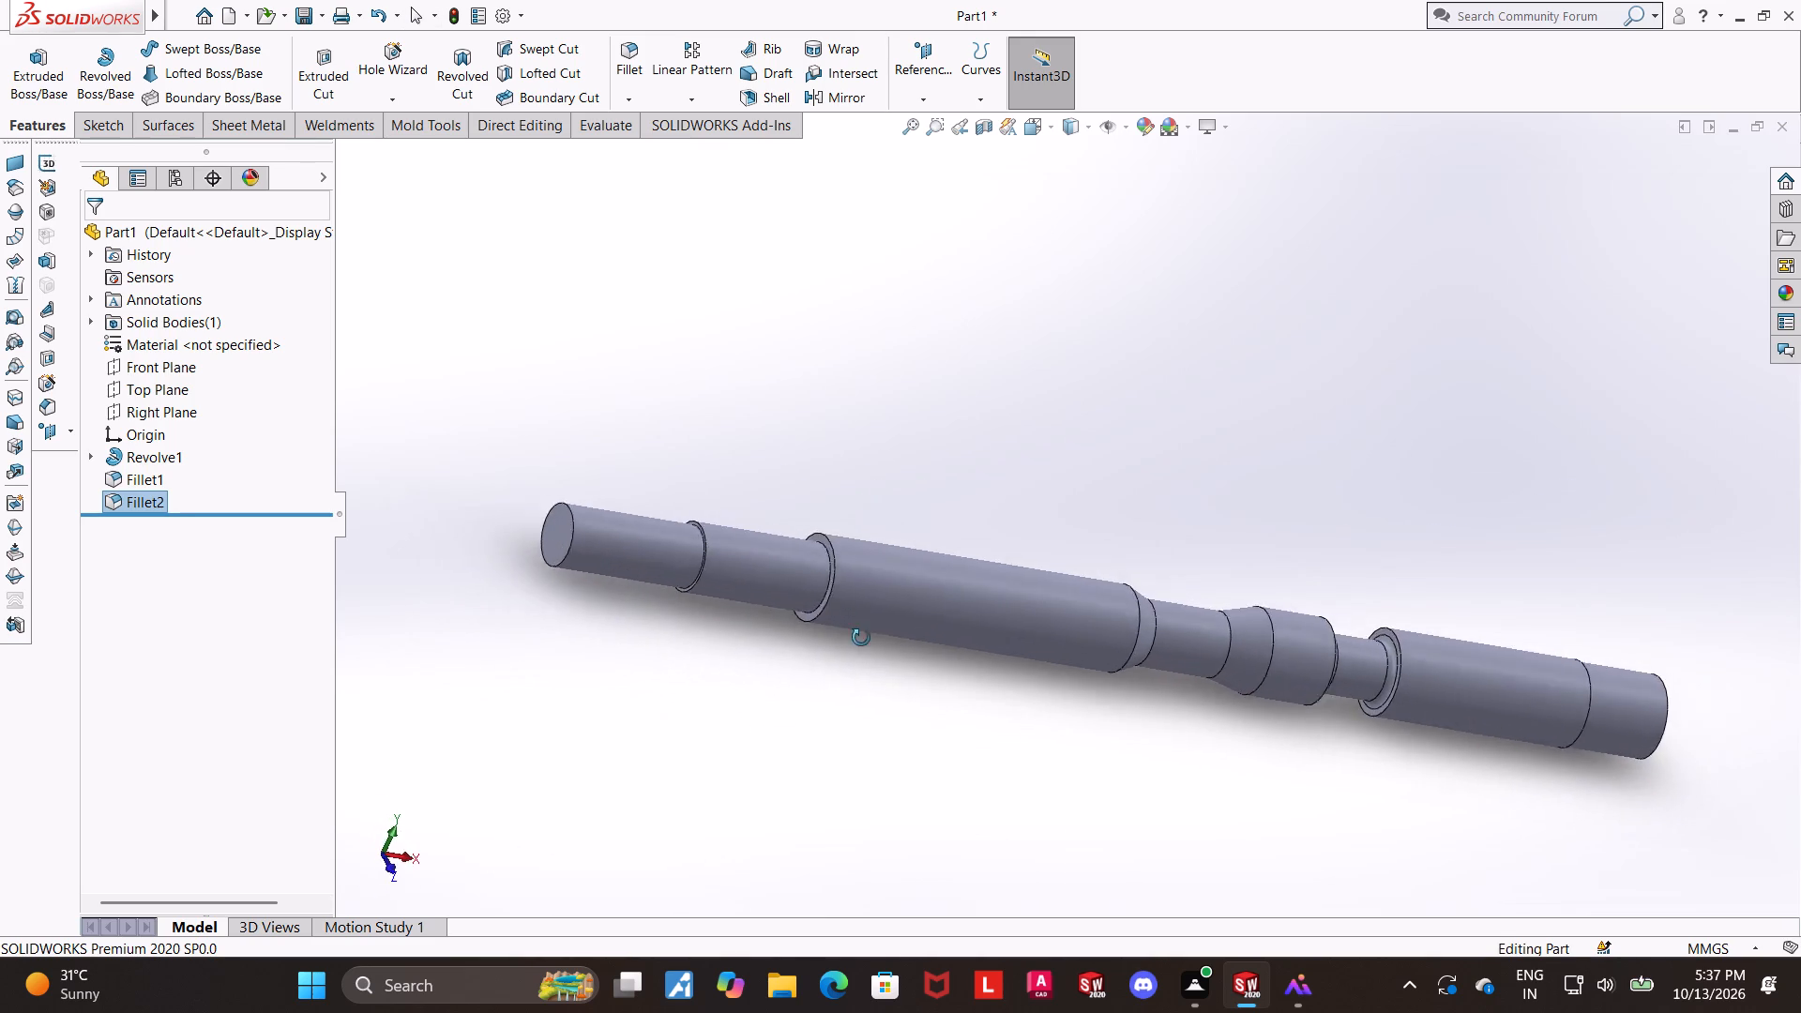
{"action": "middle_click_drag", "start_coordinate": [861, 638], "coordinate": [816, 697]}
{"action": "scroll", "coordinate": [816, 697], "scroll_direction": "up", "scroll_amount": 1}
{"action": "scroll", "coordinate": [1661, 773], "scroll_direction": "up", "scroll_amount": 2}
{"action": "scroll", "coordinate": [1608, 644], "scroll_direction": "down", "scroll_amount": 1}
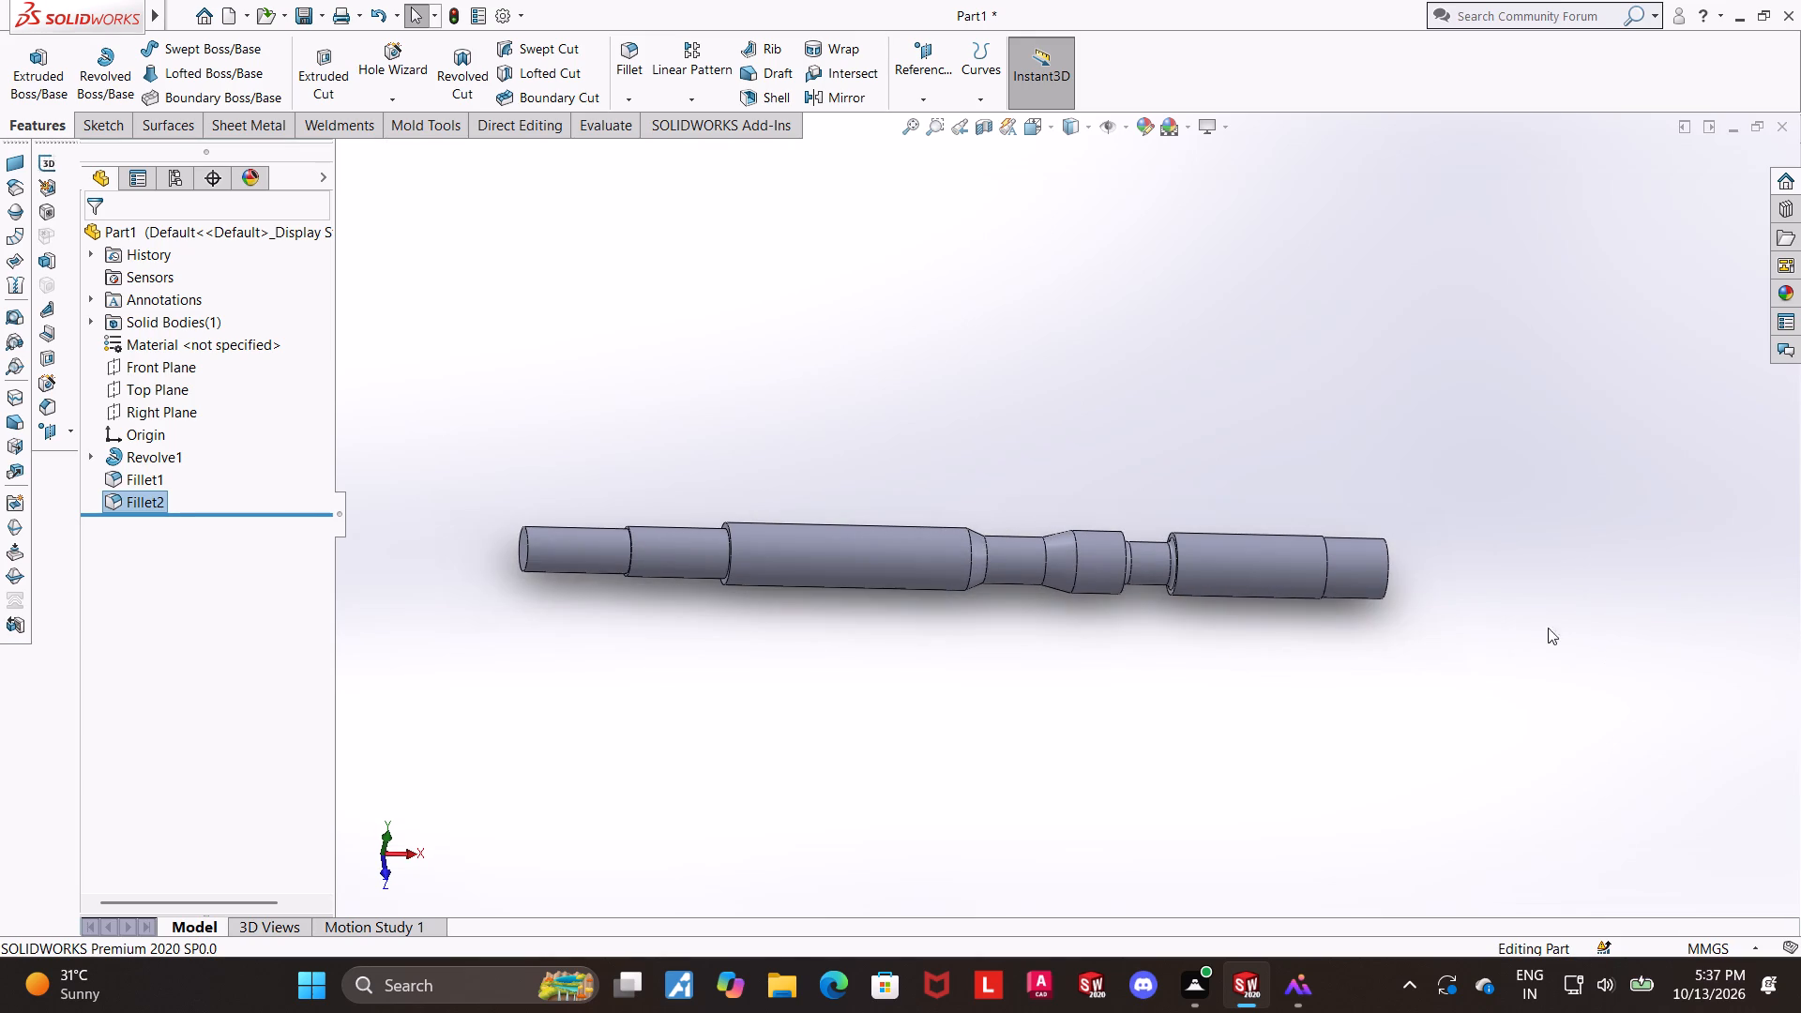
{"action": "scroll", "coordinate": [1337, 425], "scroll_direction": "up", "scroll_amount": 3}
{"action": "scroll", "coordinate": [1248, 291], "scroll_direction": "down", "scroll_amount": 2}
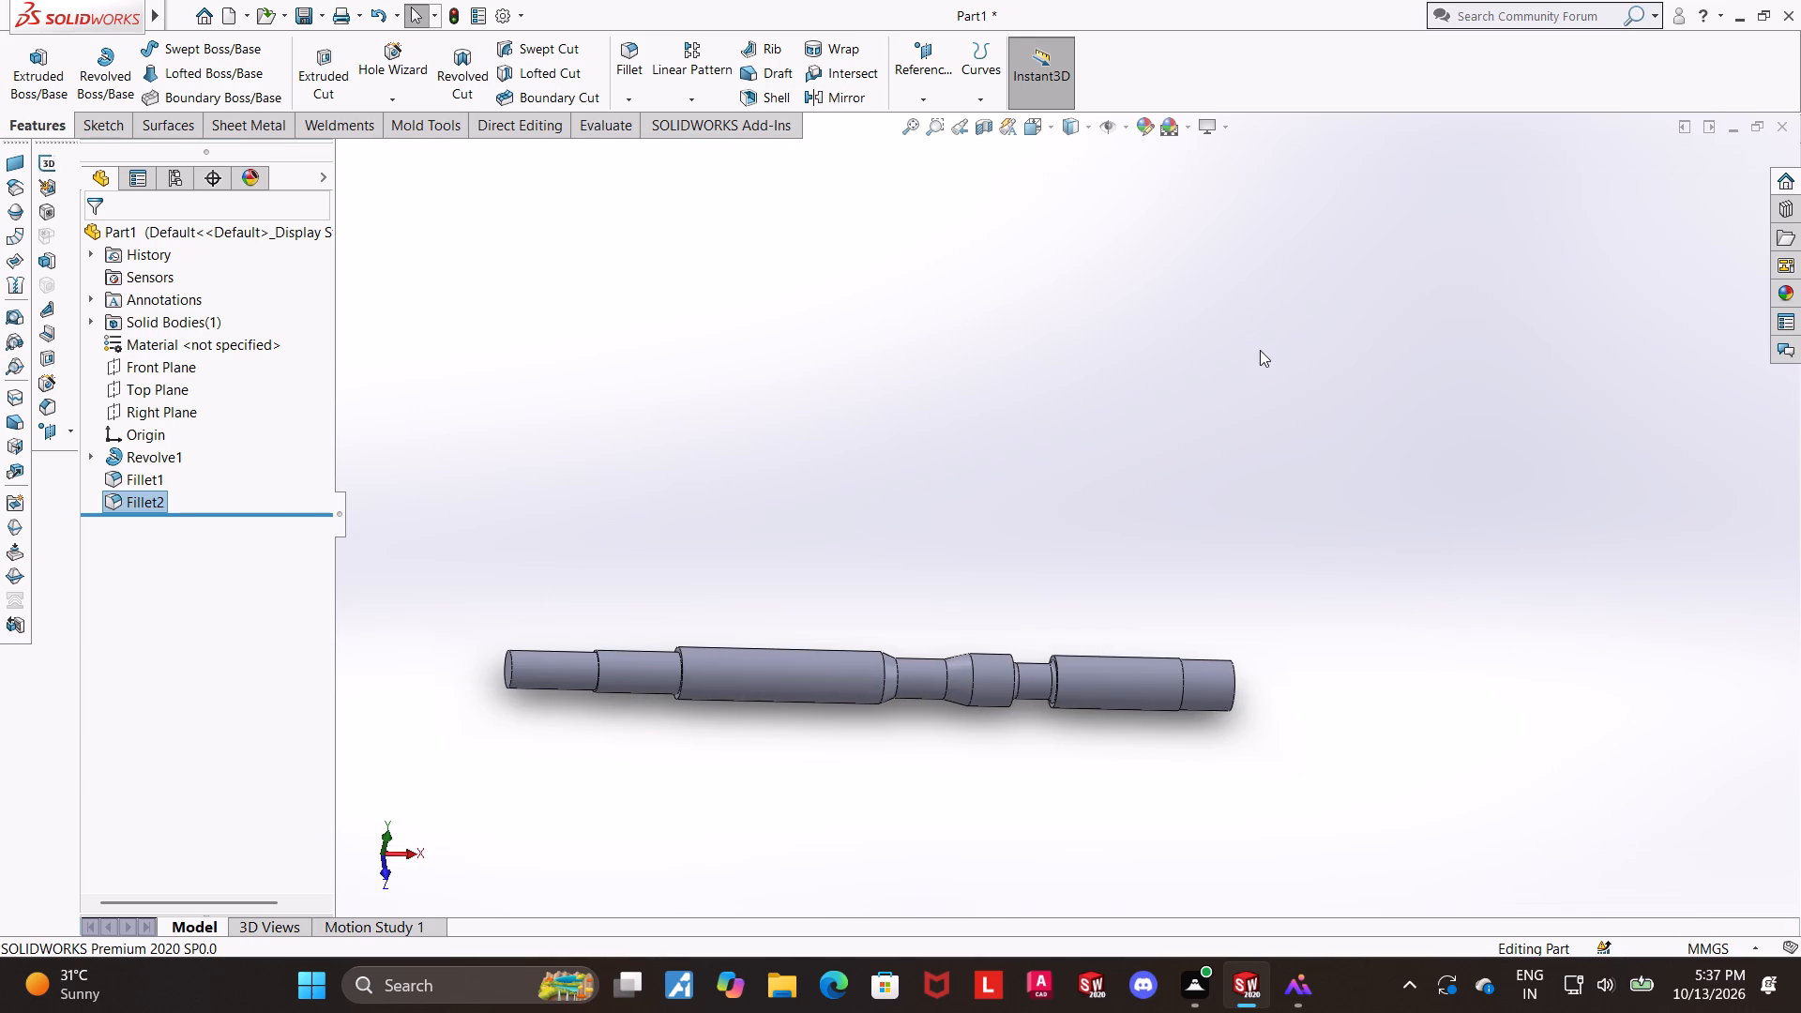
{"action": "scroll", "coordinate": [1127, 369], "scroll_direction": "down", "scroll_amount": 2}
{"action": "scroll", "coordinate": [1025, 825], "scroll_direction": "up", "scroll_amount": 2}
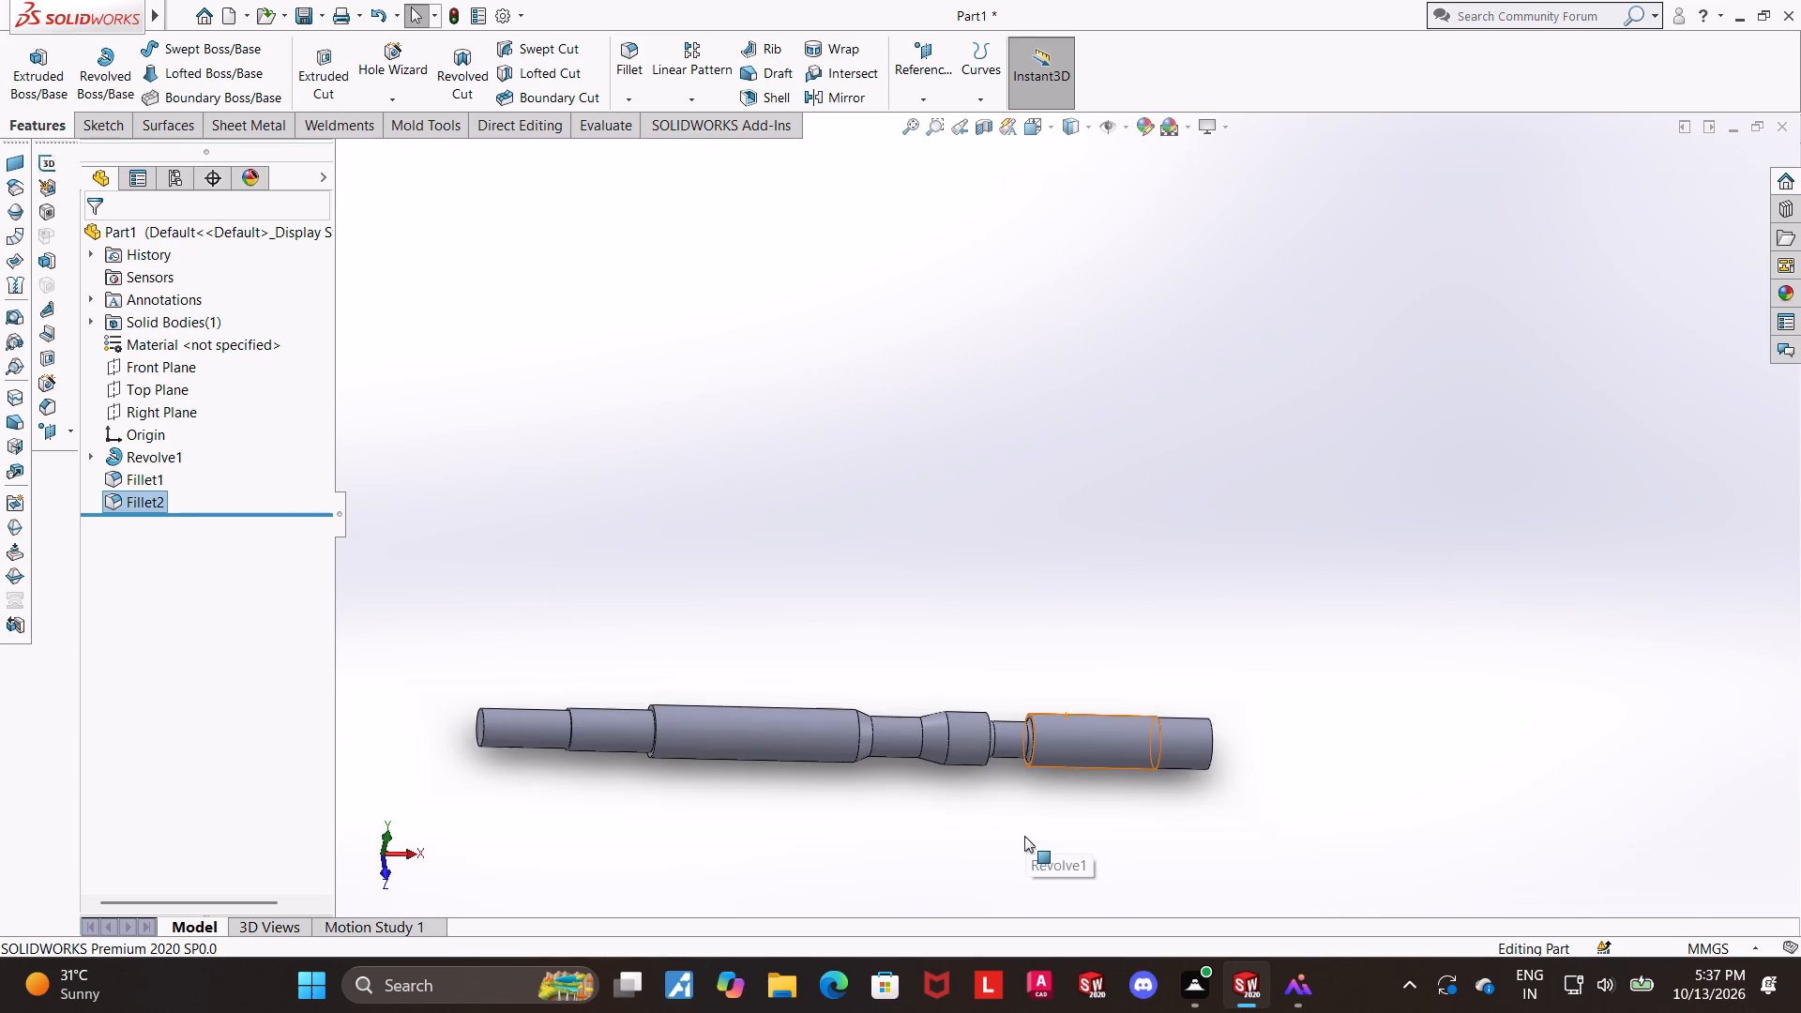
{"action": "scroll", "coordinate": [1031, 843], "scroll_direction": "down", "scroll_amount": 2}
{"action": "middle_click_drag", "start_coordinate": [1013, 857], "coordinate": [876, 822]}
{"action": "scroll", "coordinate": [1009, 739], "scroll_direction": "up", "scroll_amount": 2}
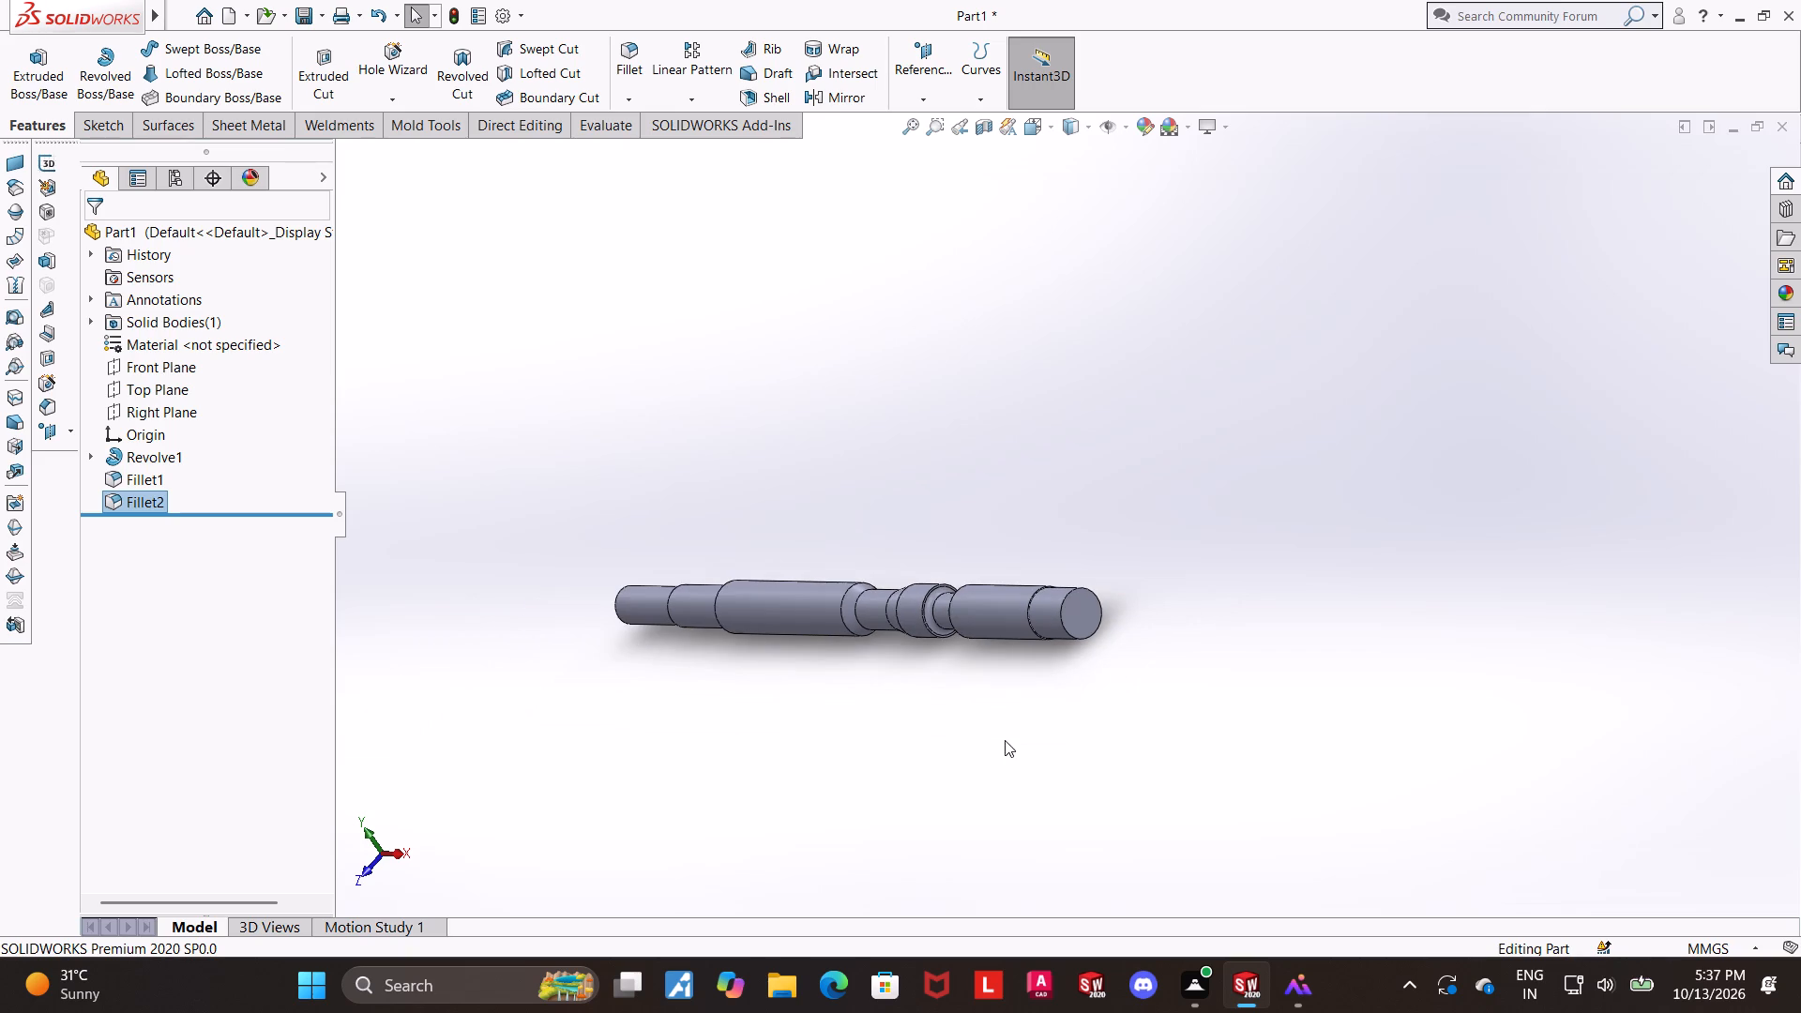
Start a new sketch on the shaft's flat circular end face farthest from the origin.
{"action": "scroll", "coordinate": [1109, 624], "scroll_direction": "down", "scroll_amount": 2}
{"action": "left_click", "coordinate": [1070, 588]}
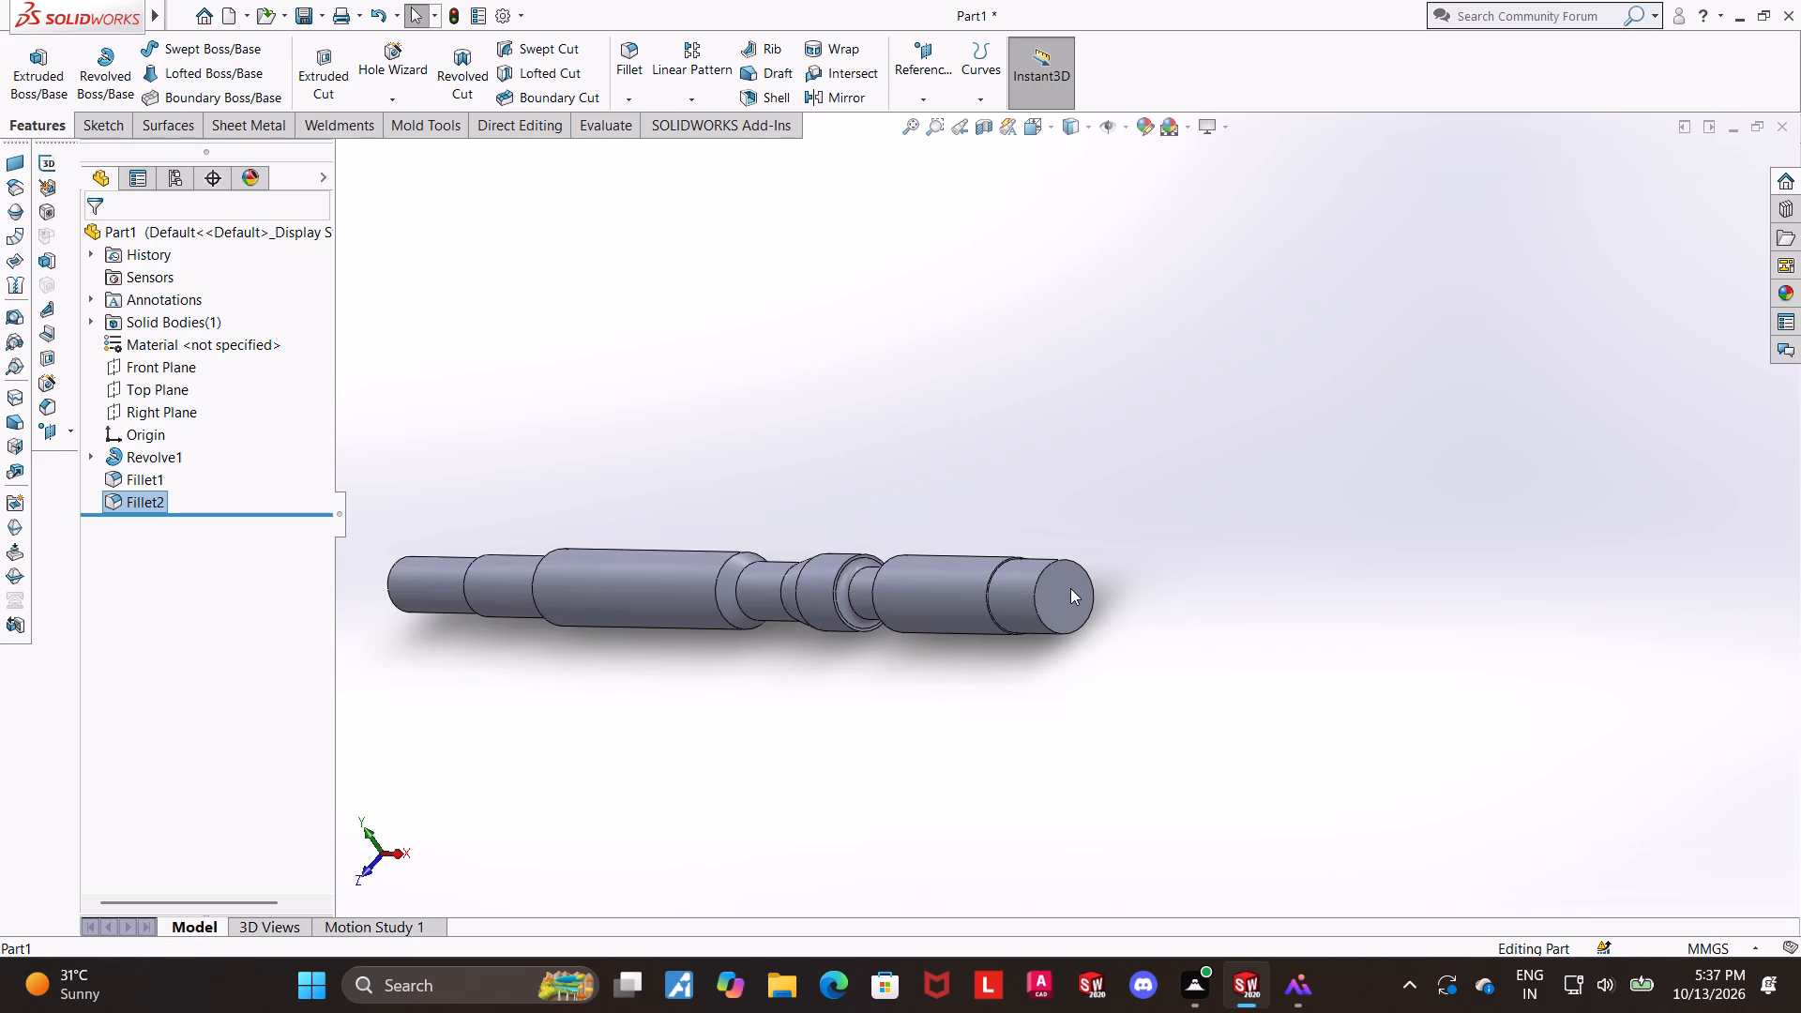
{"action": "scroll", "coordinate": [1112, 713], "scroll_direction": "up", "scroll_amount": 1}
{"action": "left_click", "coordinate": [1082, 720]}
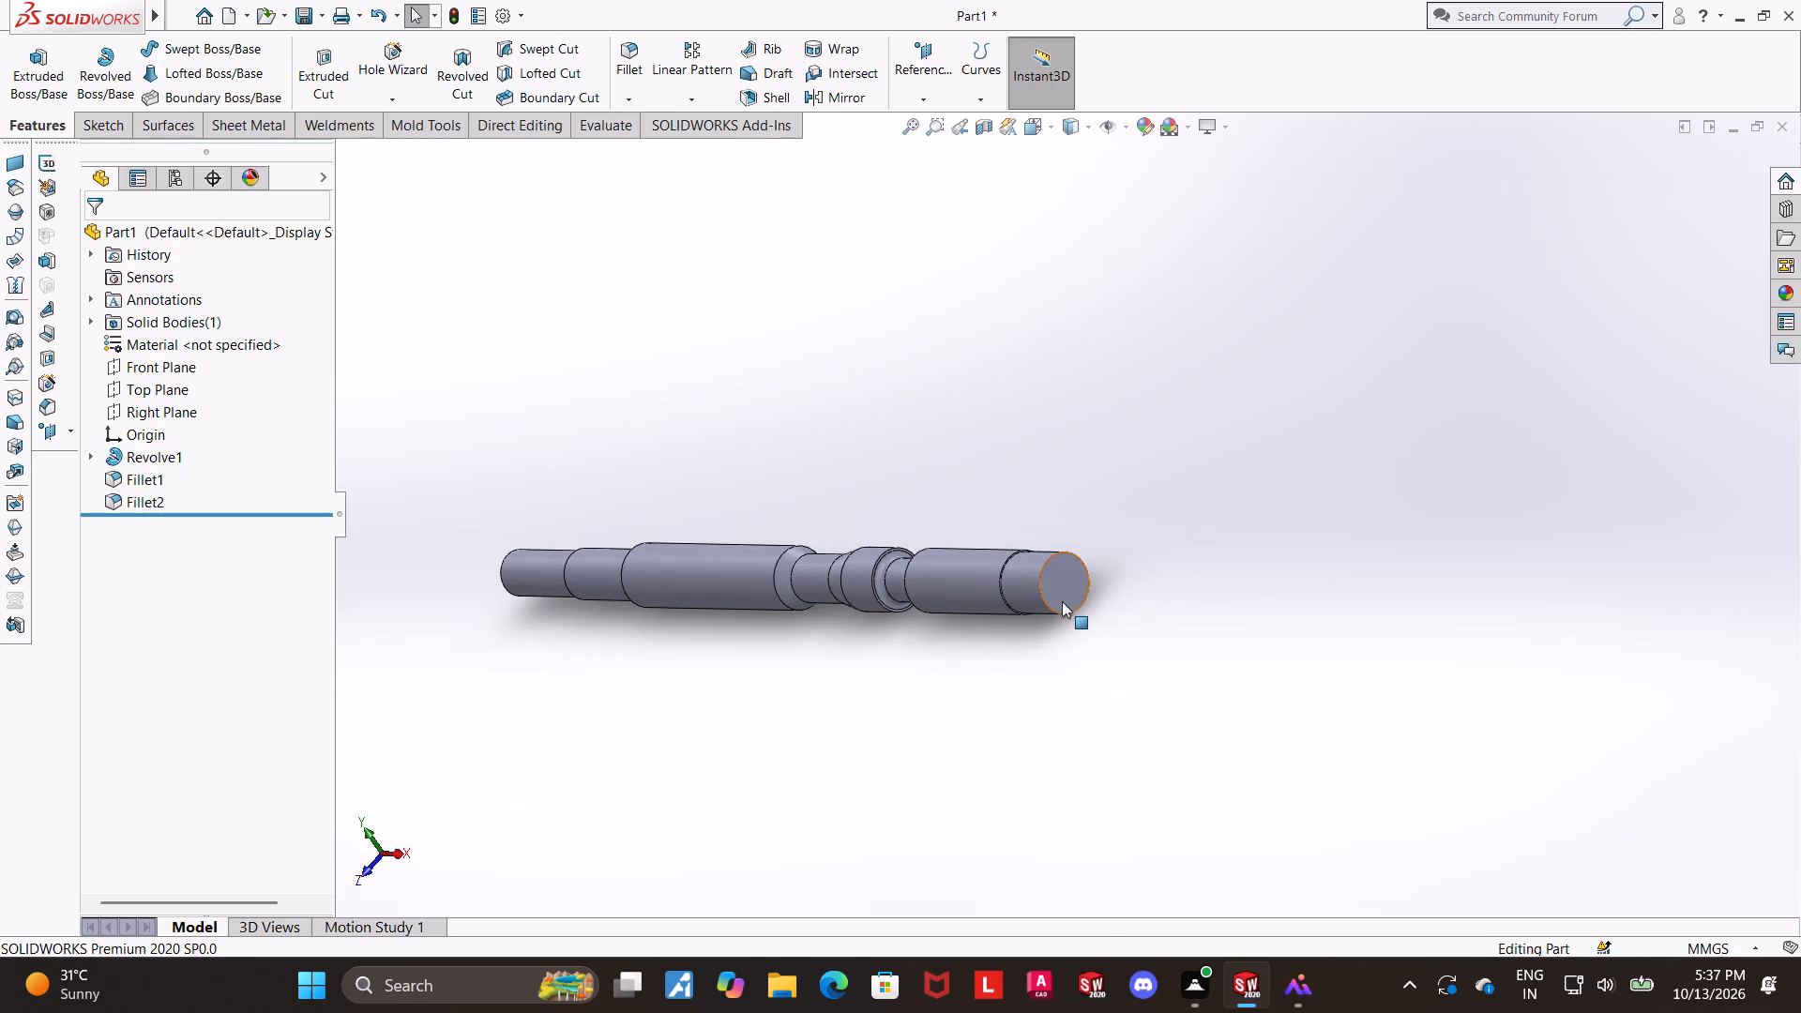
{"action": "right_click", "coordinate": [1065, 591]}
{"action": "left_click", "coordinate": [1100, 548]}
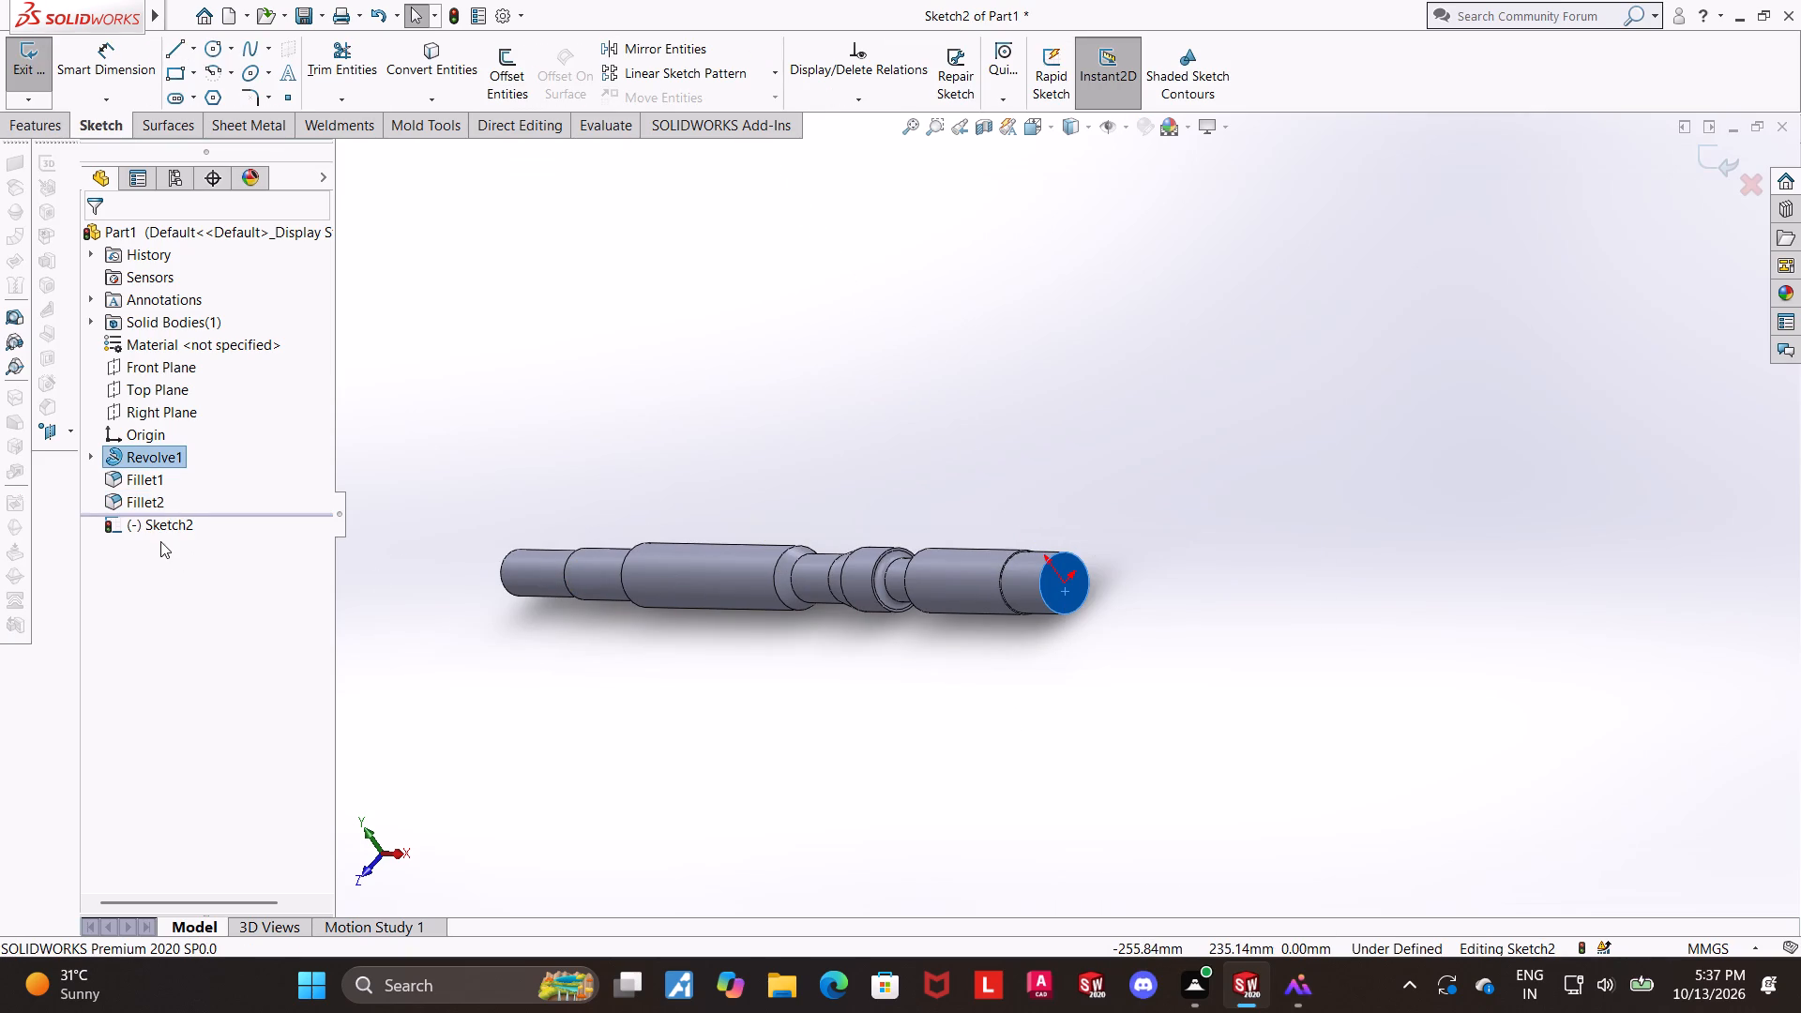
{"action": "left_click", "coordinate": [159, 538]}
{"action": "left_click", "coordinate": [166, 528]}
{"action": "left_click", "coordinate": [211, 502]}
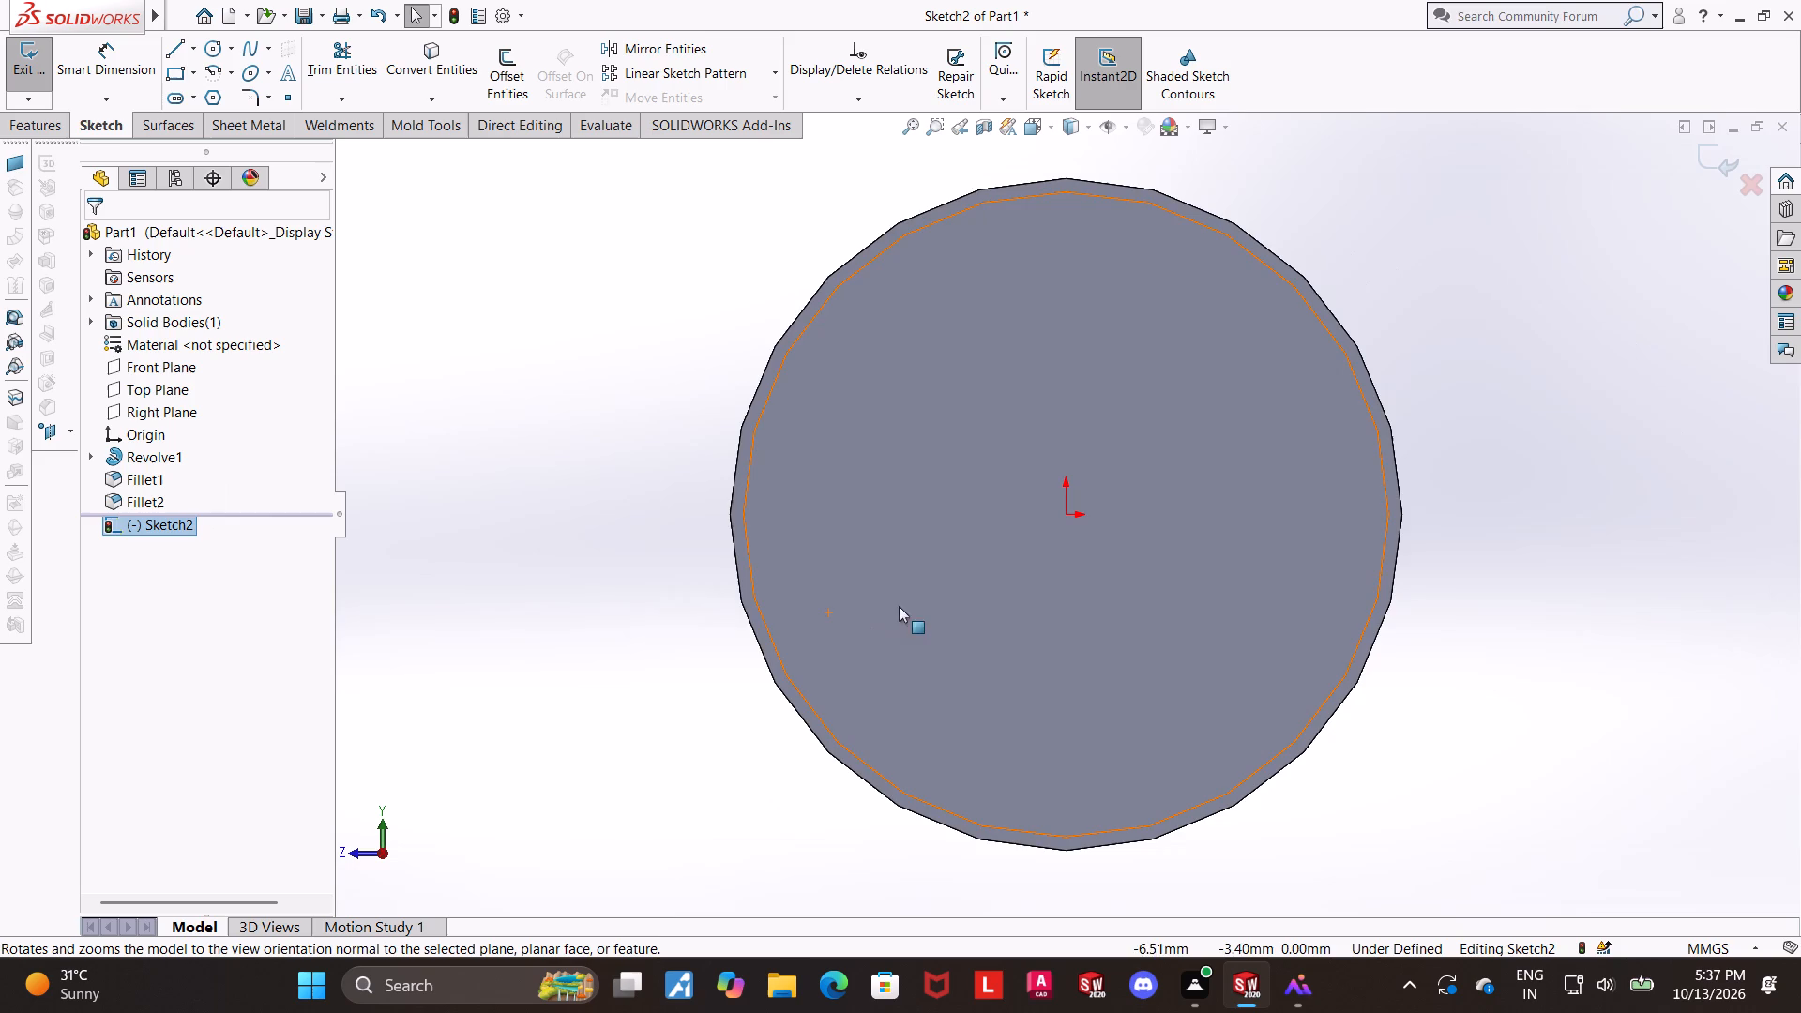
Draw a center rectangle about 7.35 mm wide and 3.3 mm tall, centred on the topmost point of the end face's circular edge.
{"action": "scroll", "coordinate": [1096, 613], "scroll_direction": "up", "scroll_amount": 3}
{"action": "scroll", "coordinate": [1268, 459], "scroll_direction": "down", "scroll_amount": 1}
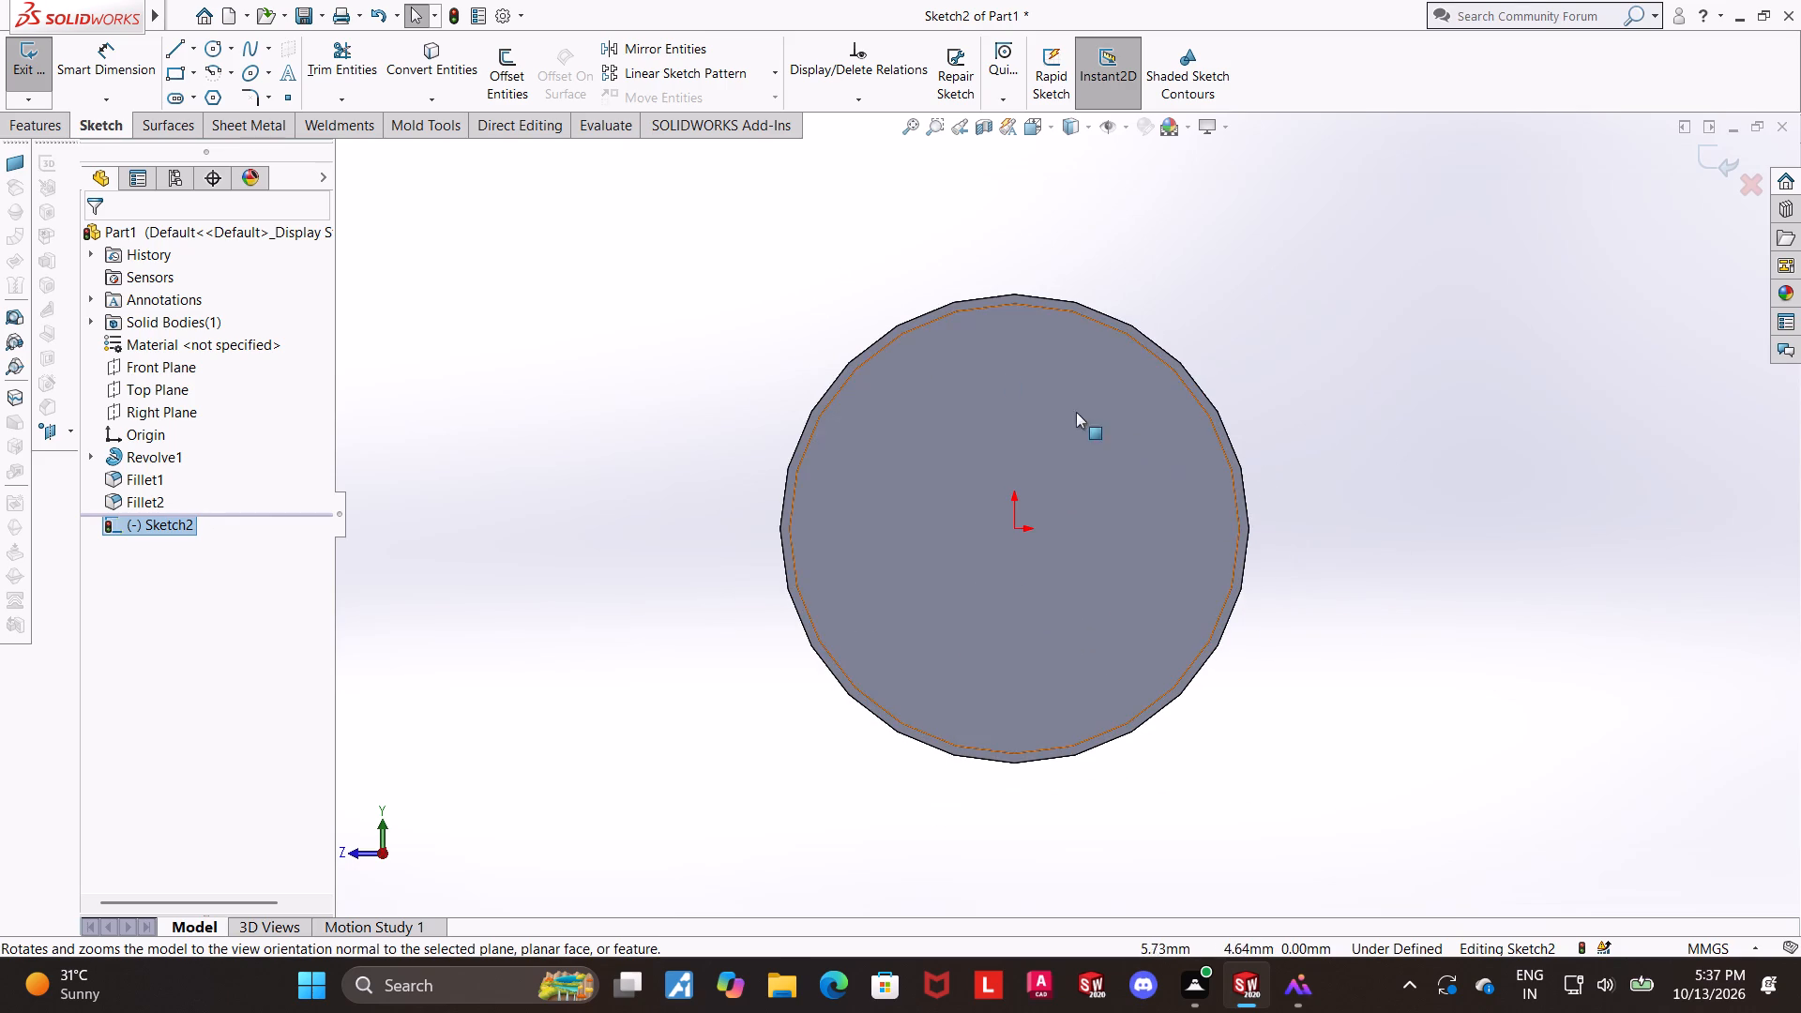
{"action": "left_click", "coordinate": [199, 74]}
{"action": "left_click", "coordinate": [210, 113]}
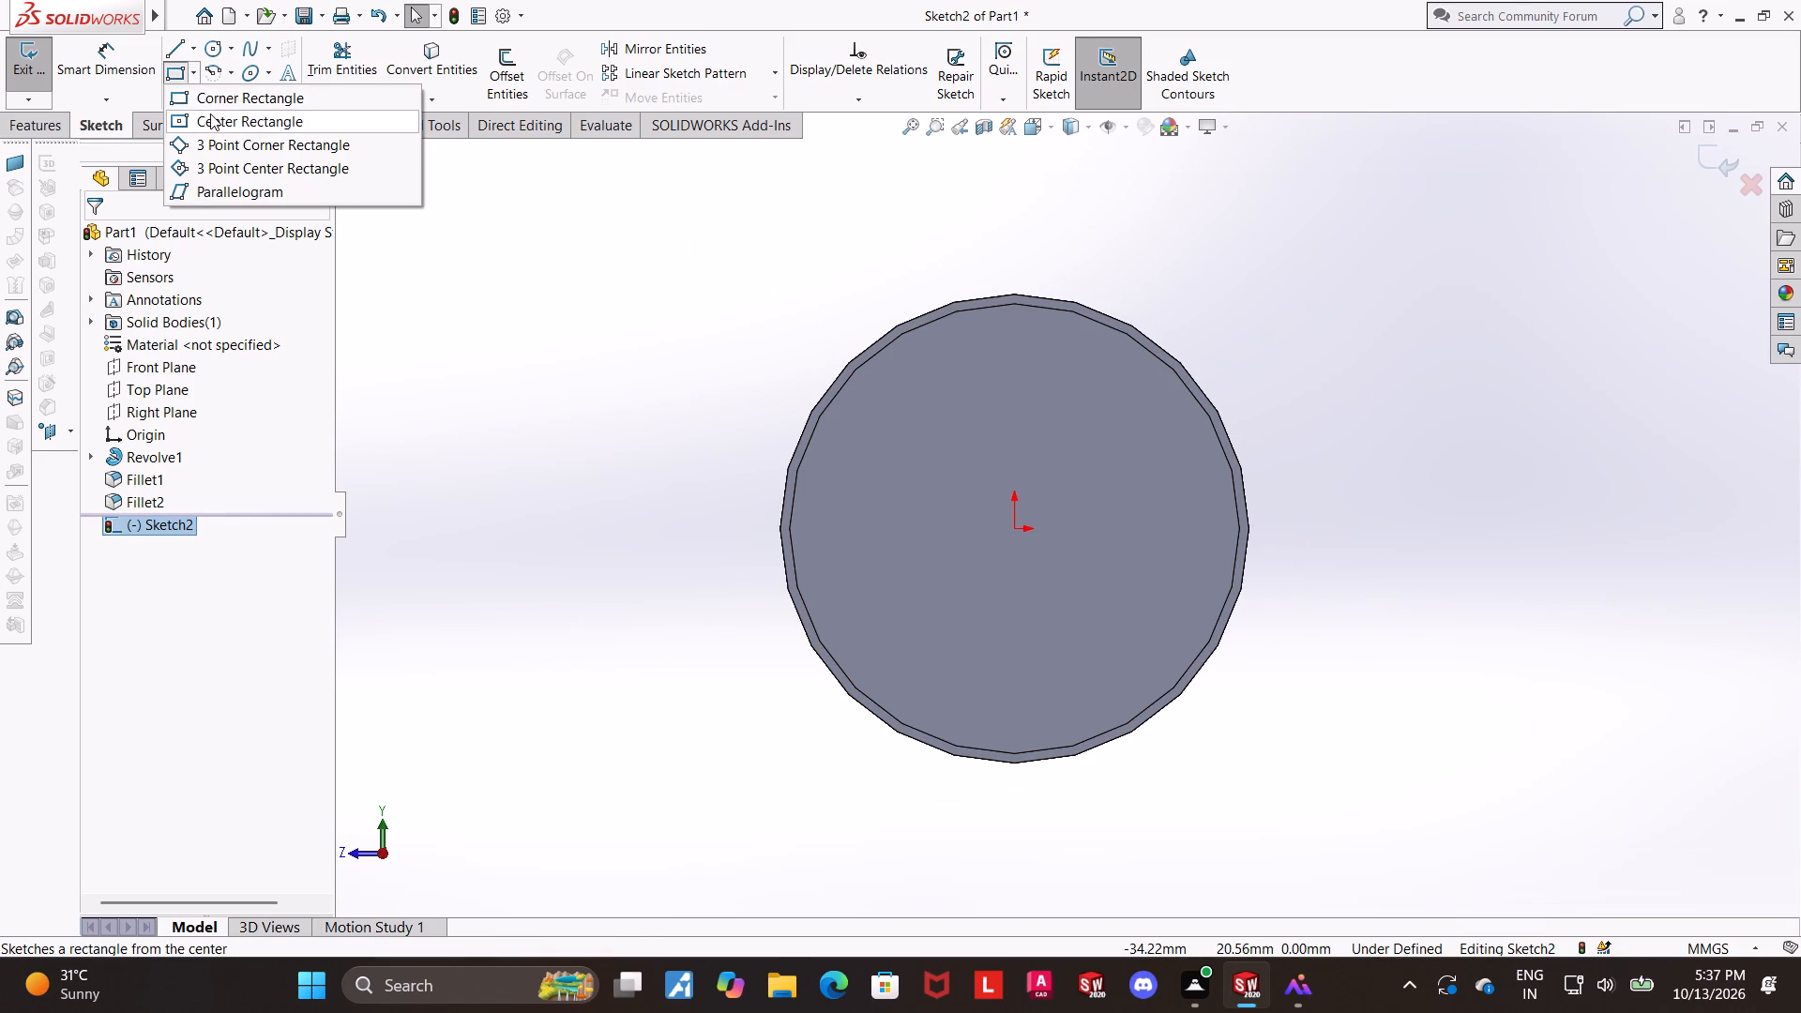
{"action": "left_click", "coordinate": [1016, 303]}
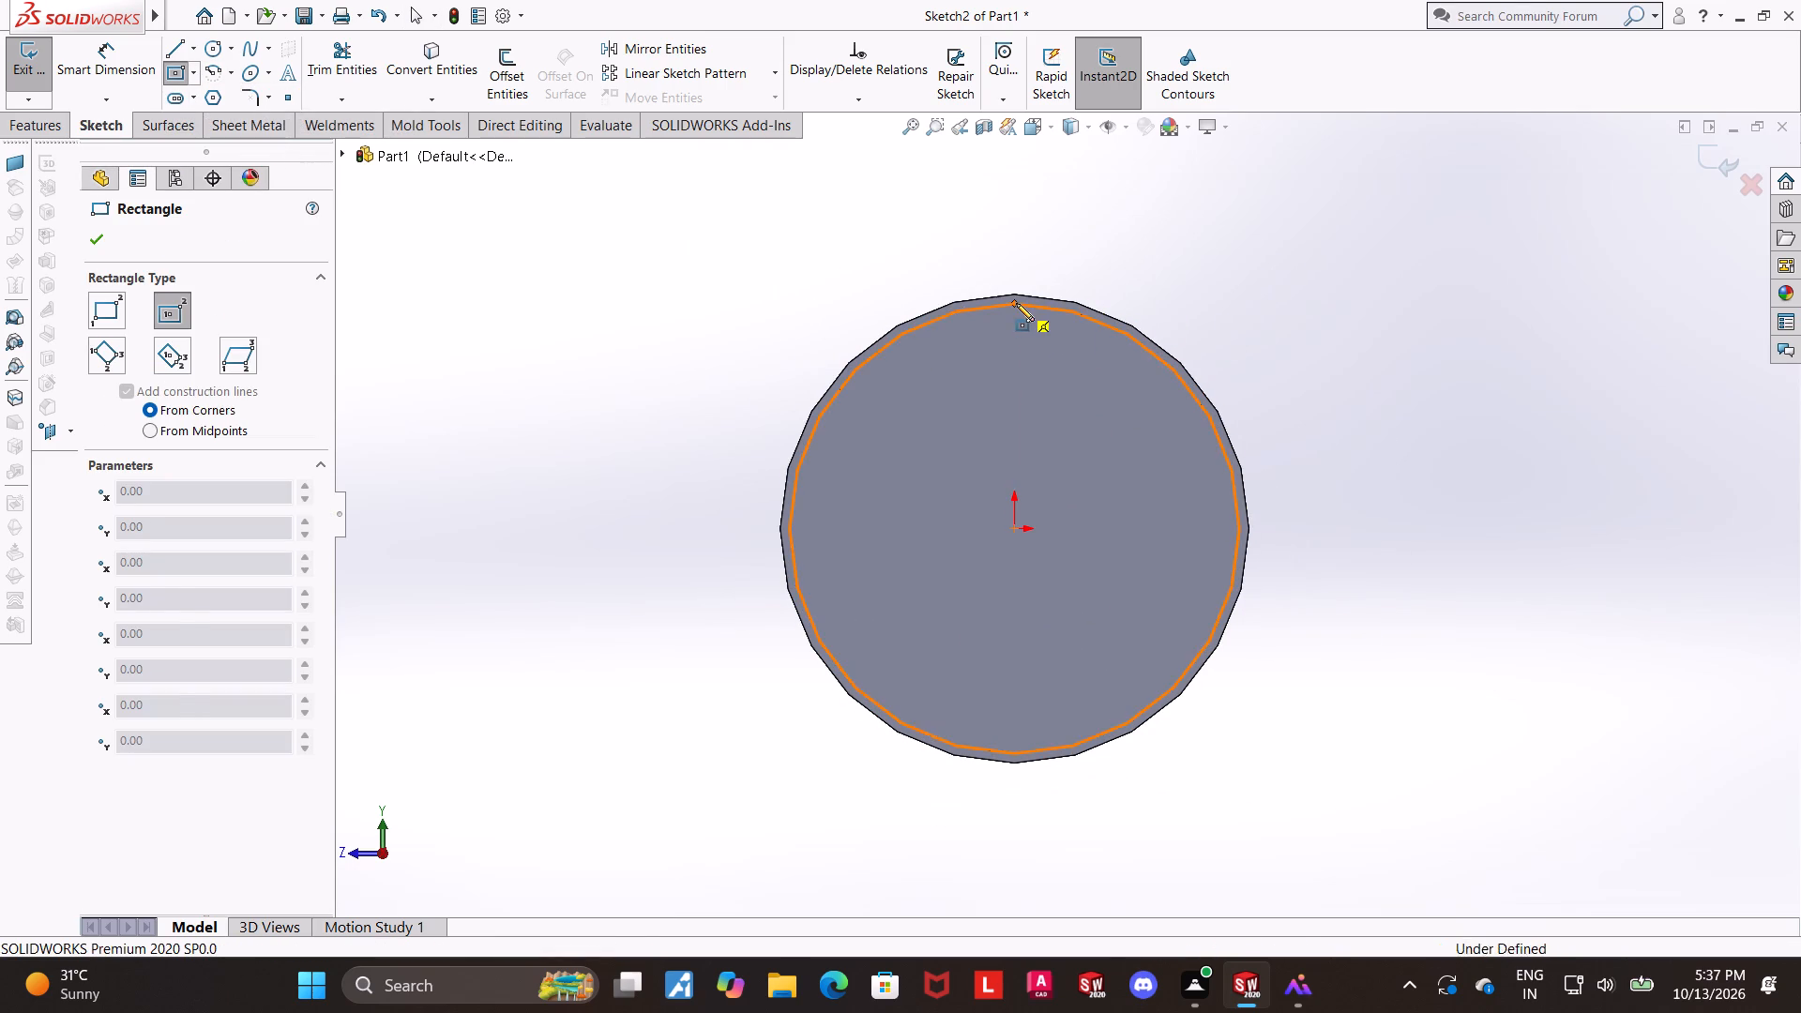
{"action": "left_click", "coordinate": [1083, 273]}
{"action": "key", "text": "Escape"}
{"action": "key", "text": "Escape"}
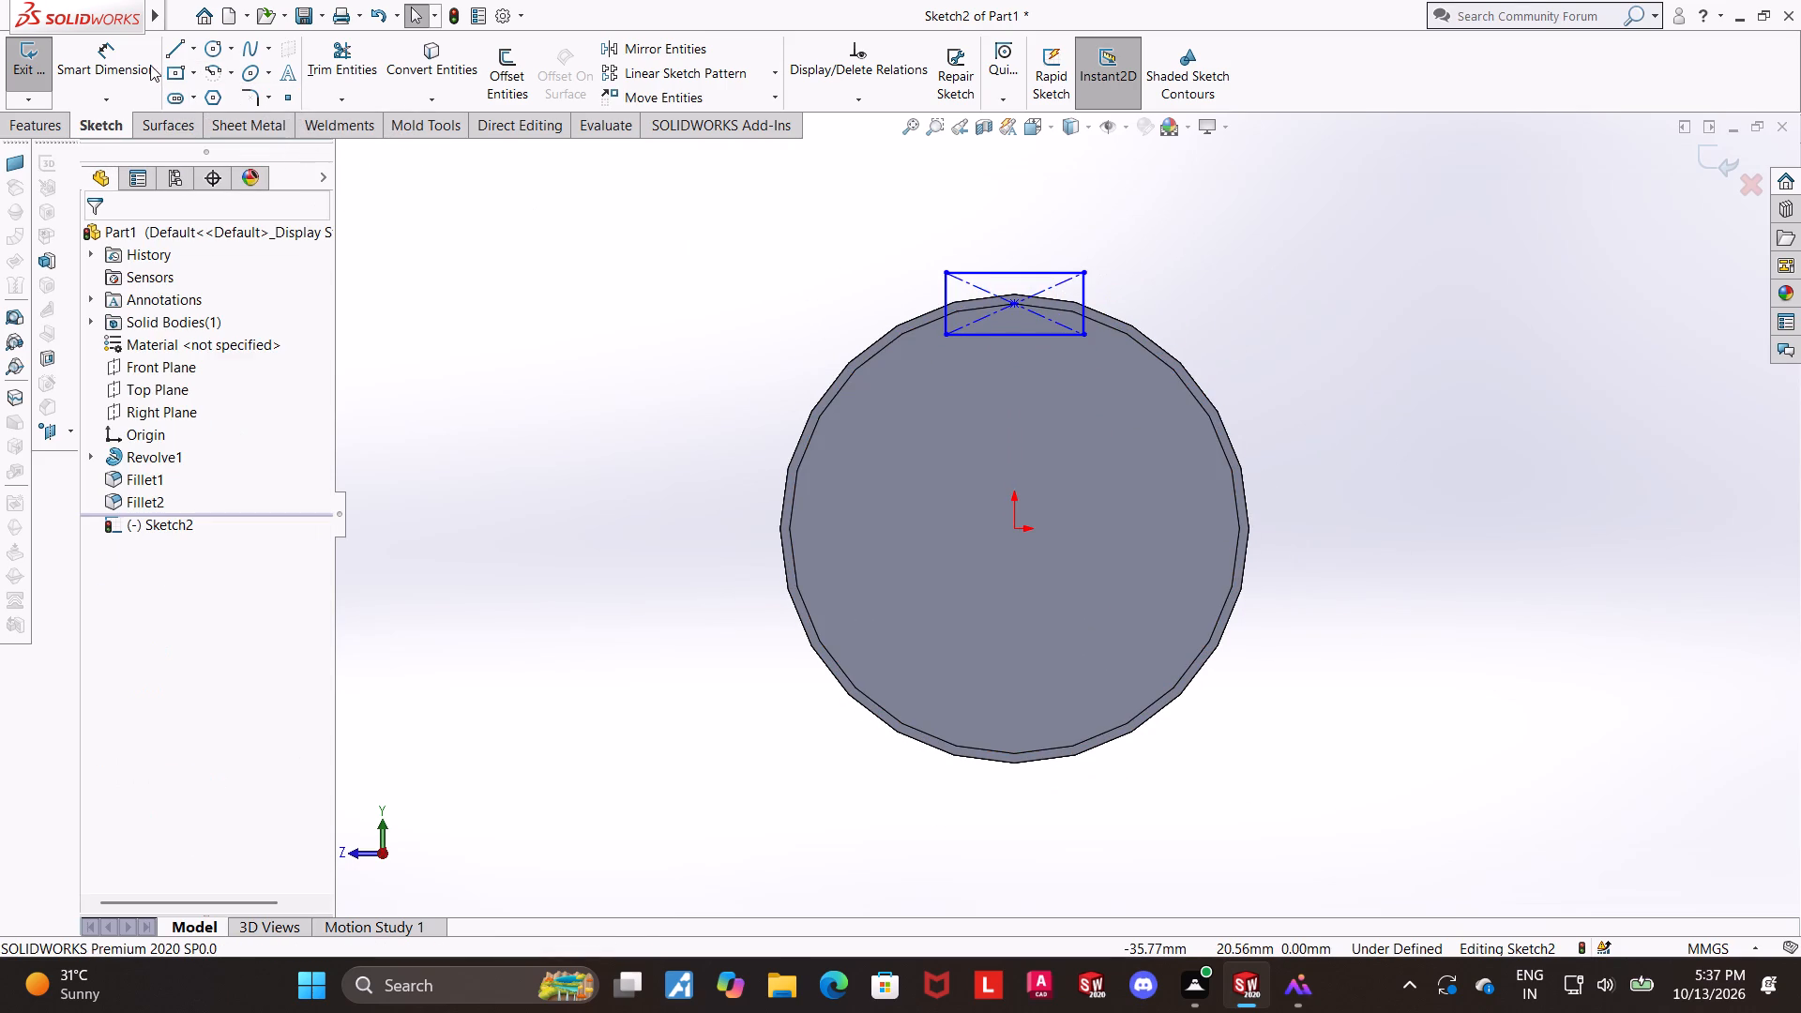
Dimension the rectangle's width to 8 mm.
{"action": "left_click", "coordinate": [141, 59]}
{"action": "scroll", "coordinate": [1150, 389], "scroll_direction": "up", "scroll_amount": 1}
{"action": "scroll", "coordinate": [1117, 307], "scroll_direction": "down", "scroll_amount": 1}
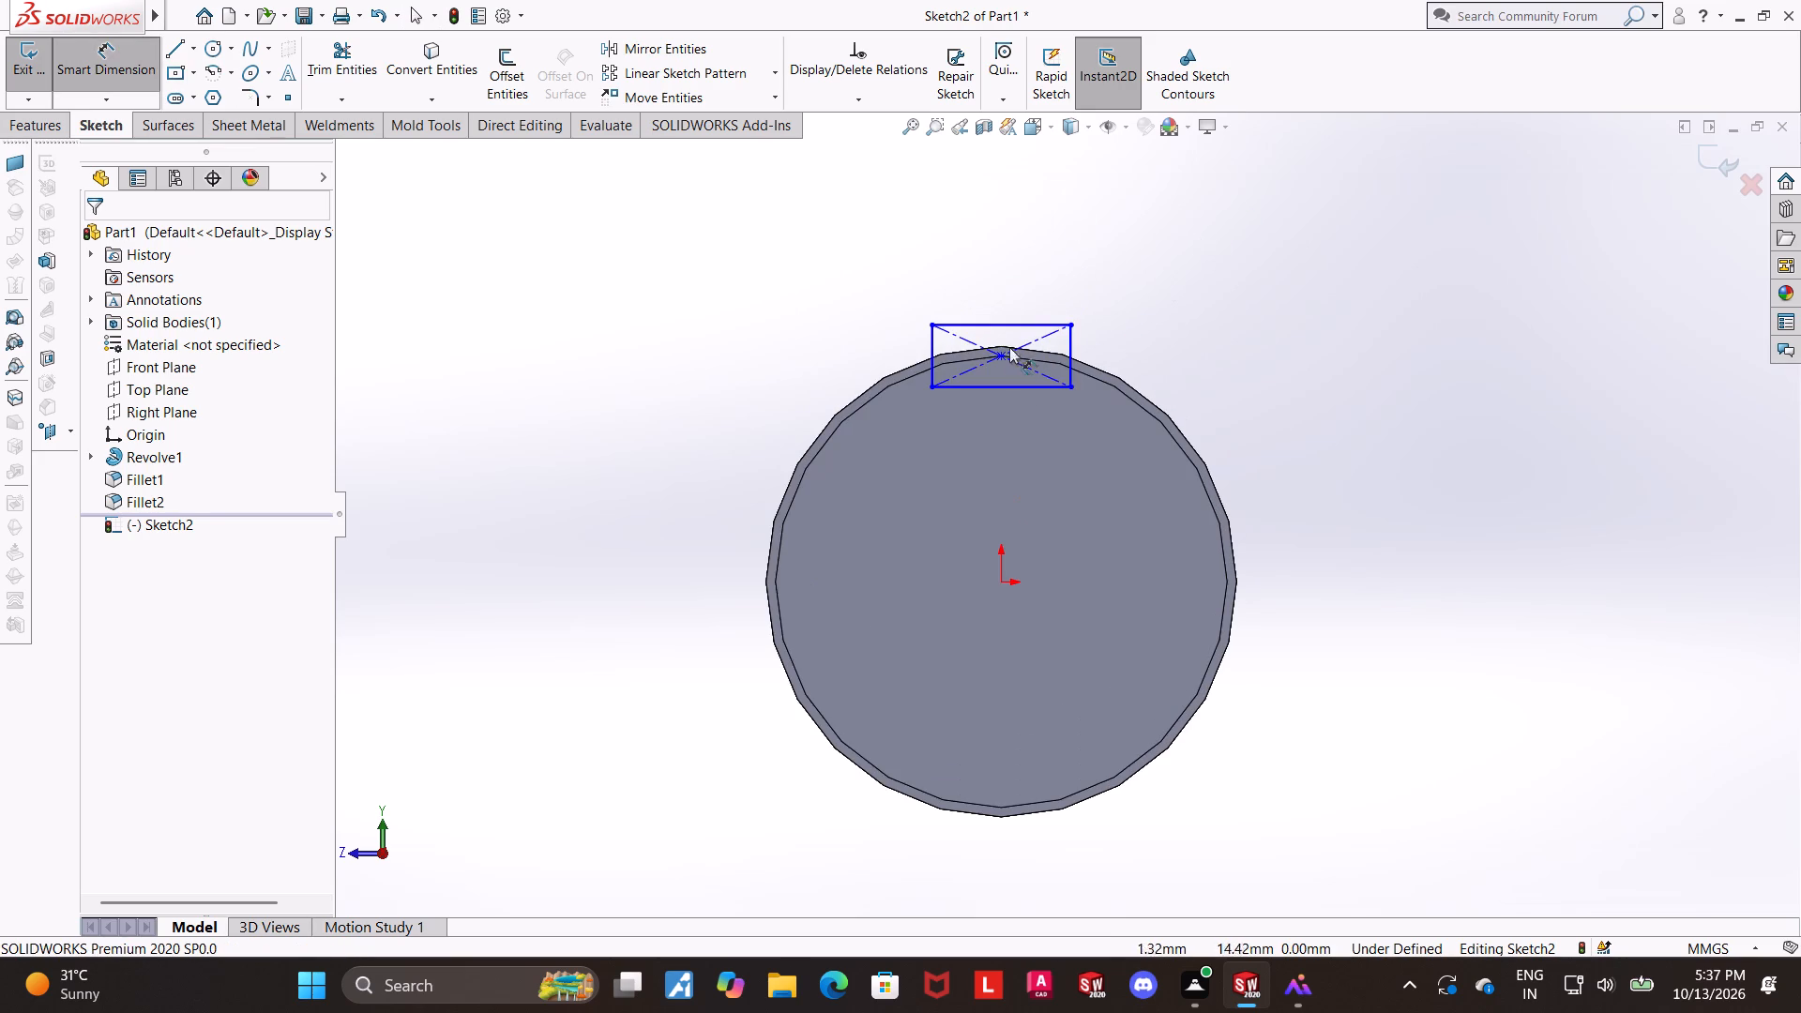
{"action": "scroll", "coordinate": [1023, 318], "scroll_direction": "down", "scroll_amount": 2}
{"action": "left_click", "coordinate": [1025, 345]}
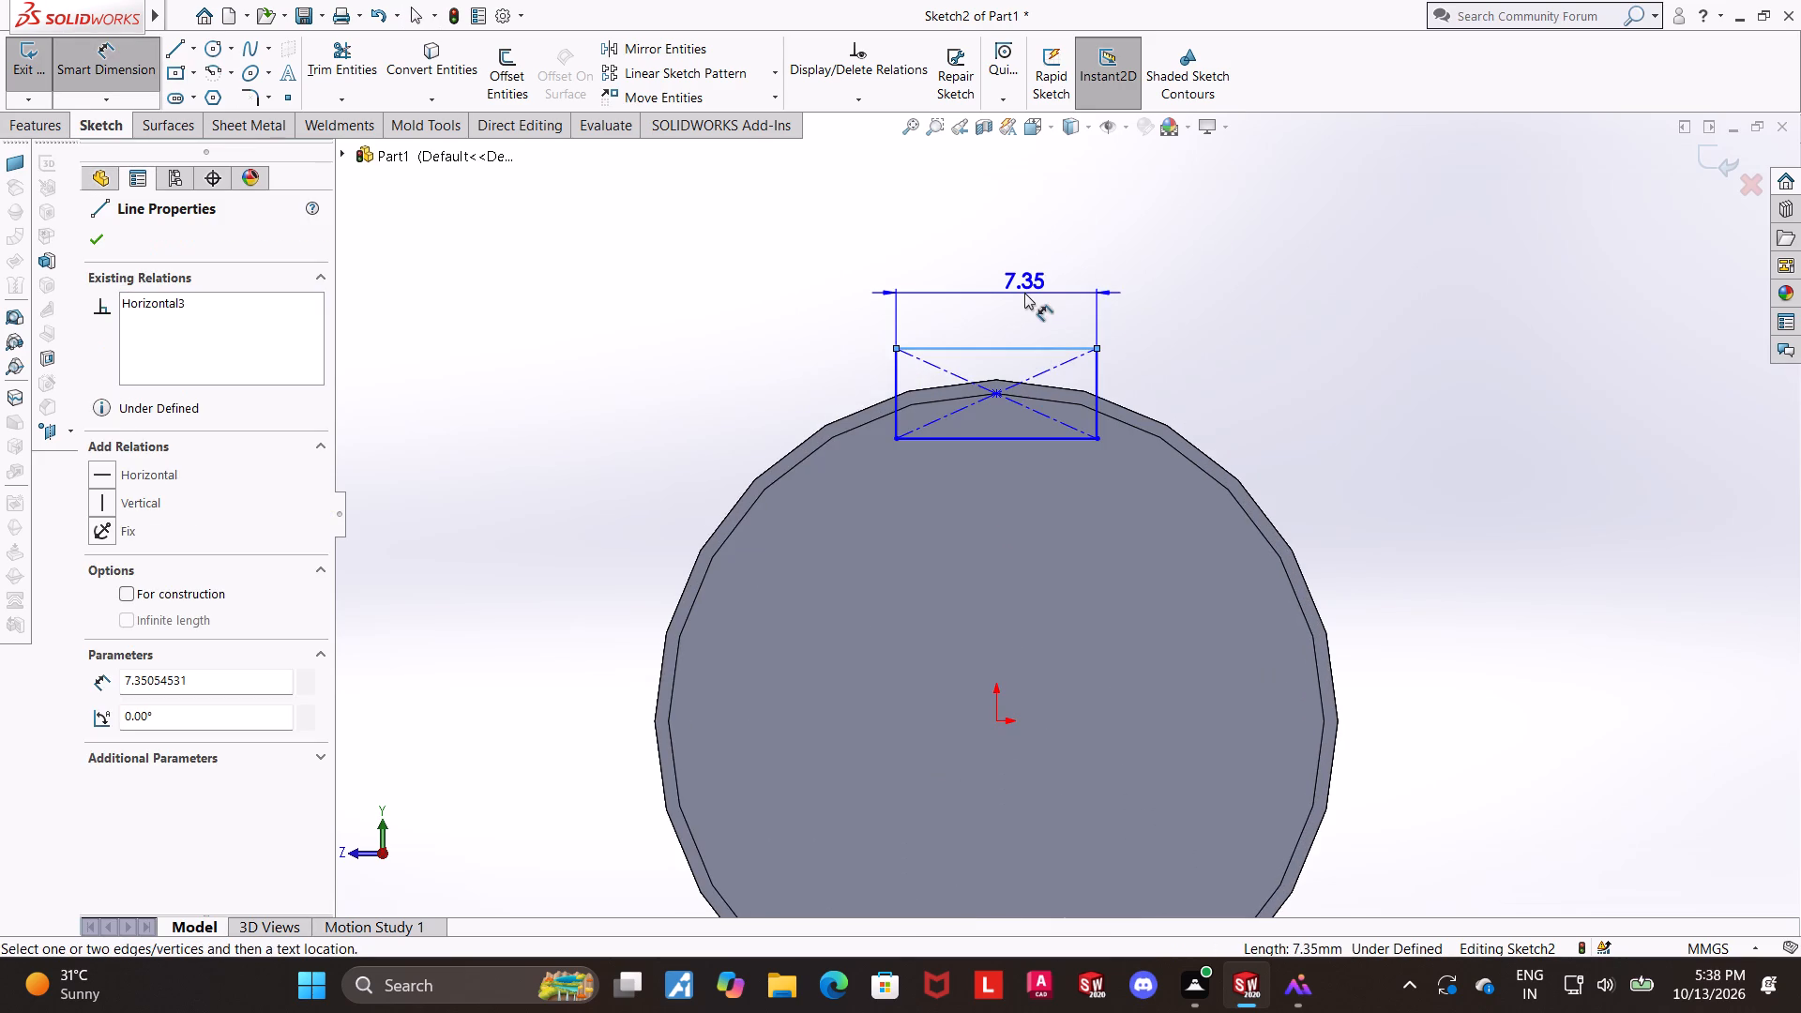
{"action": "left_click", "coordinate": [1024, 293]}
{"action": "key", "text": "8"}
{"action": "key", "text": "Return"}
{"action": "key", "text": "Escape"}
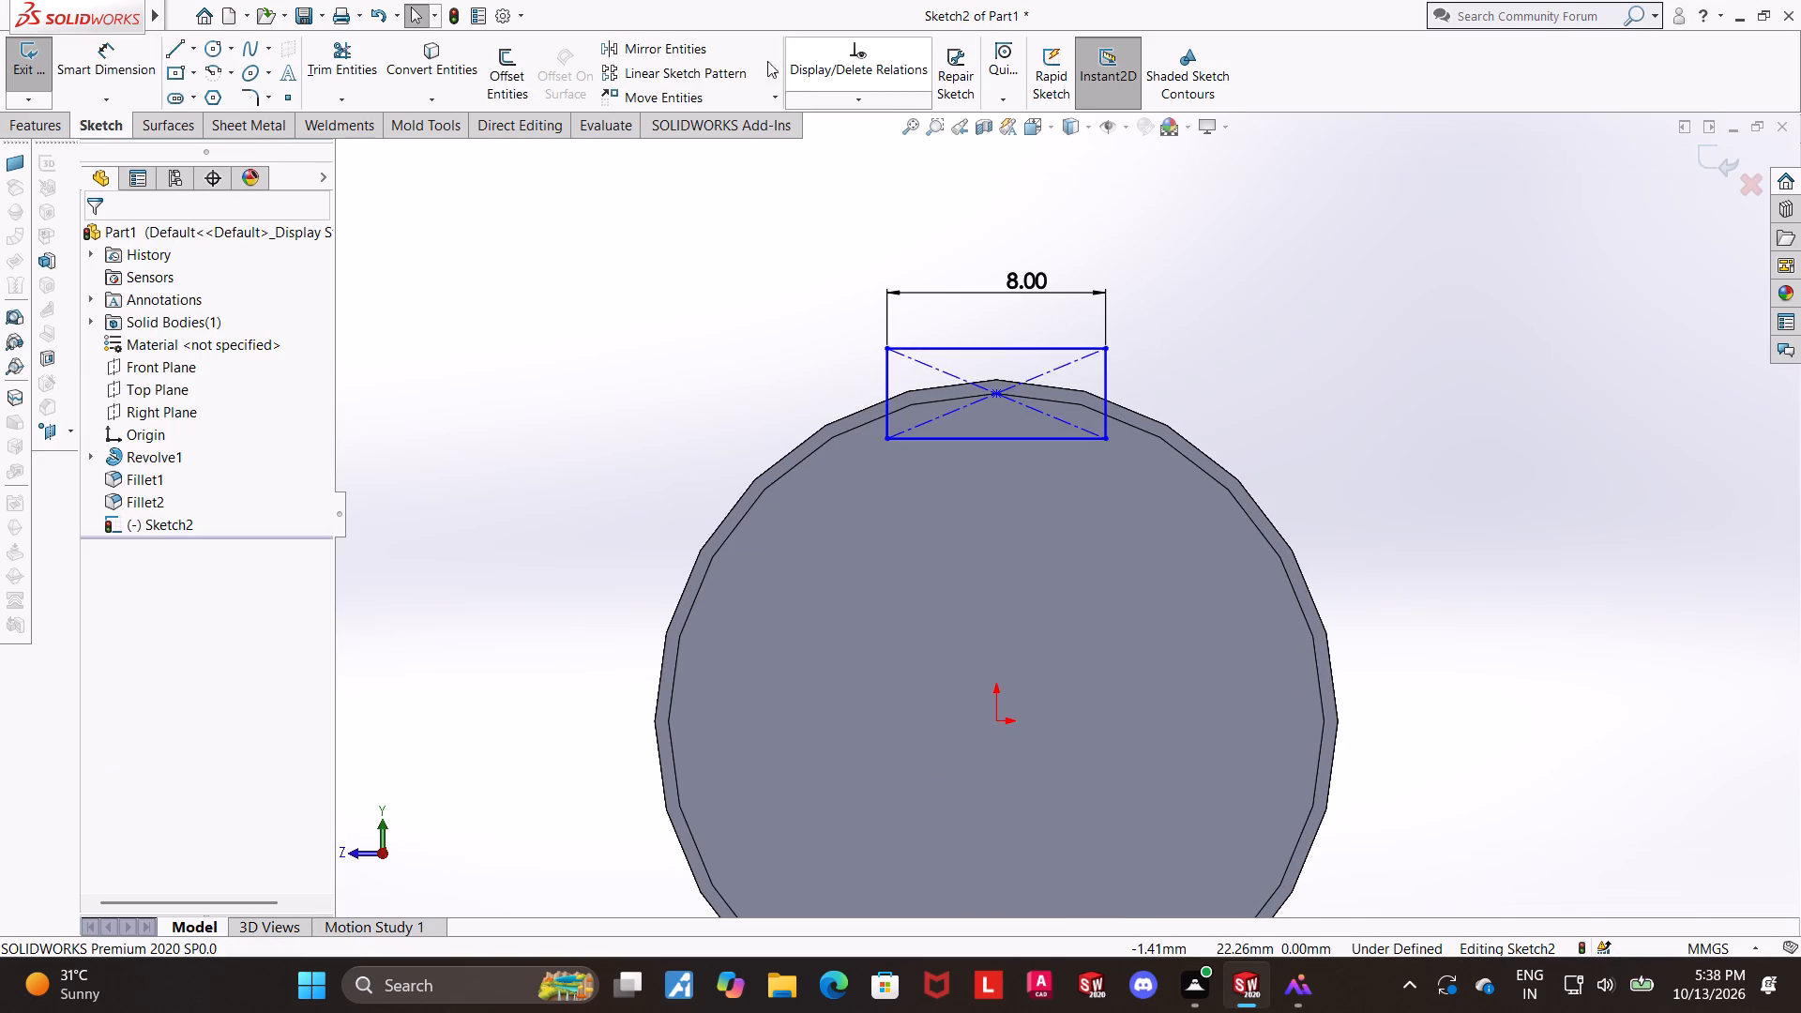
Dimension the distance from the rectangle's centre point to its bottom edge as 3 mm.
{"action": "left_click", "coordinate": [83, 59]}
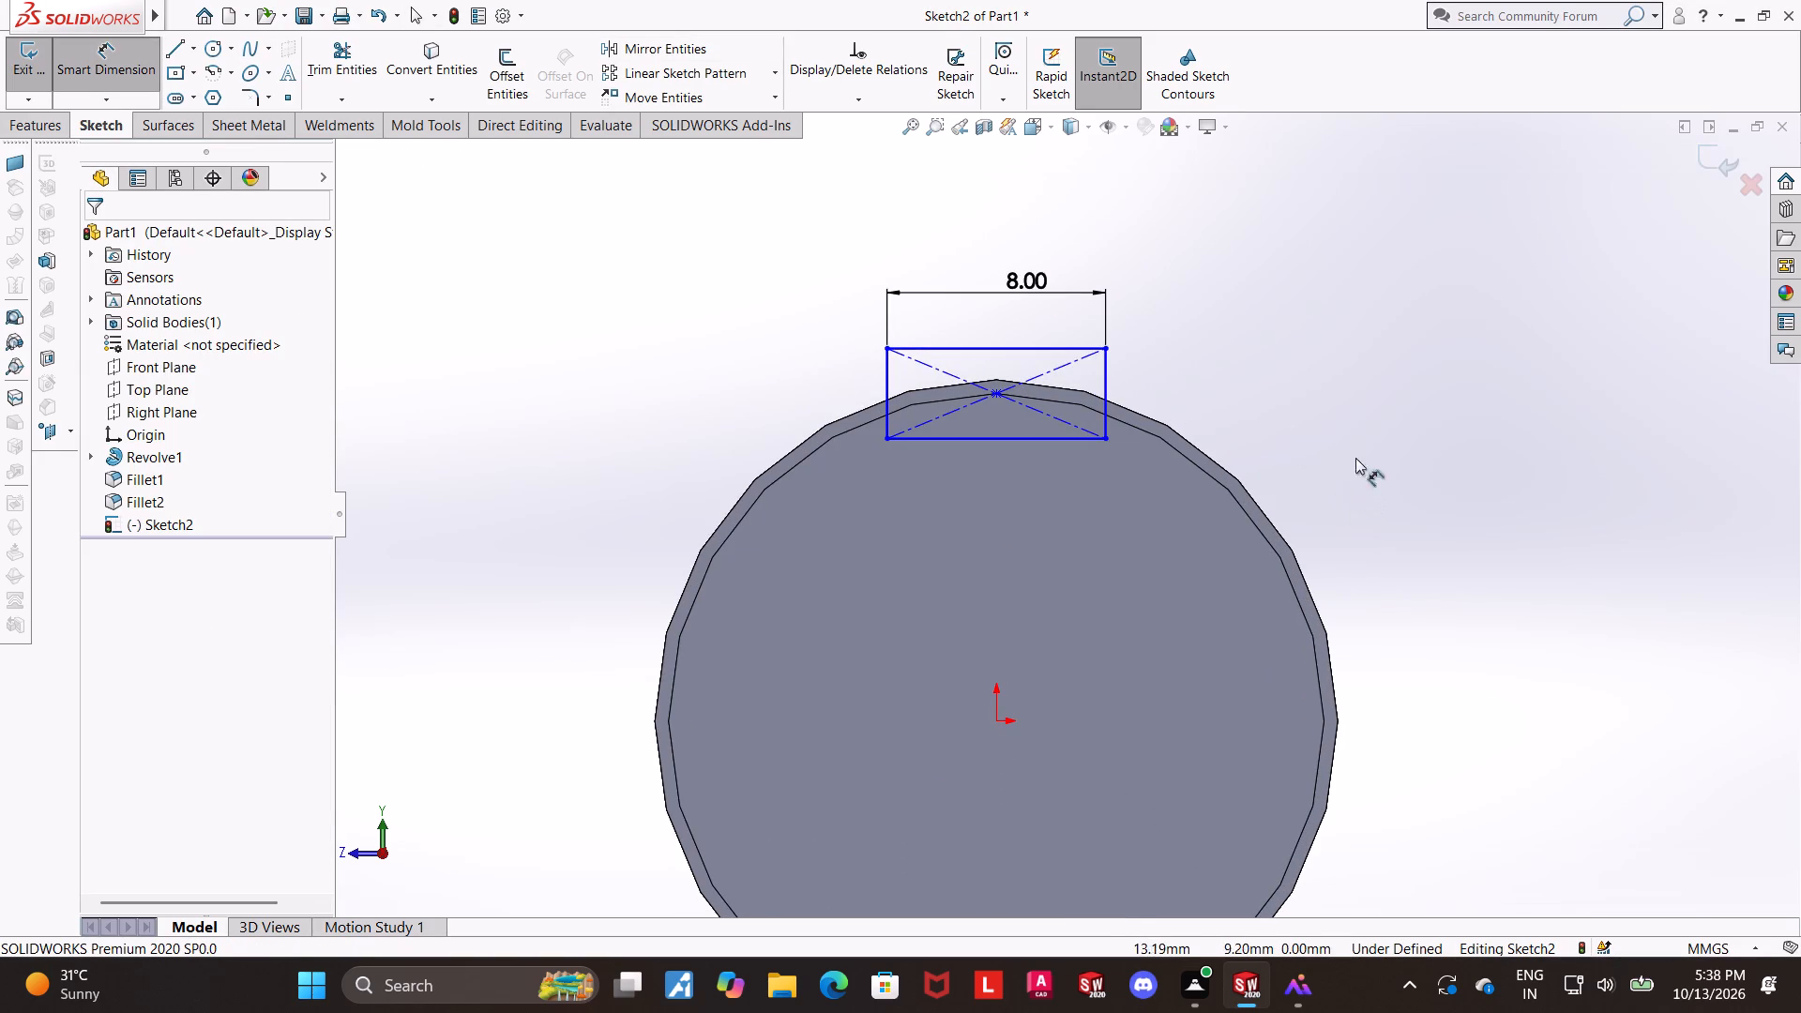
{"action": "left_click", "coordinate": [993, 397]}
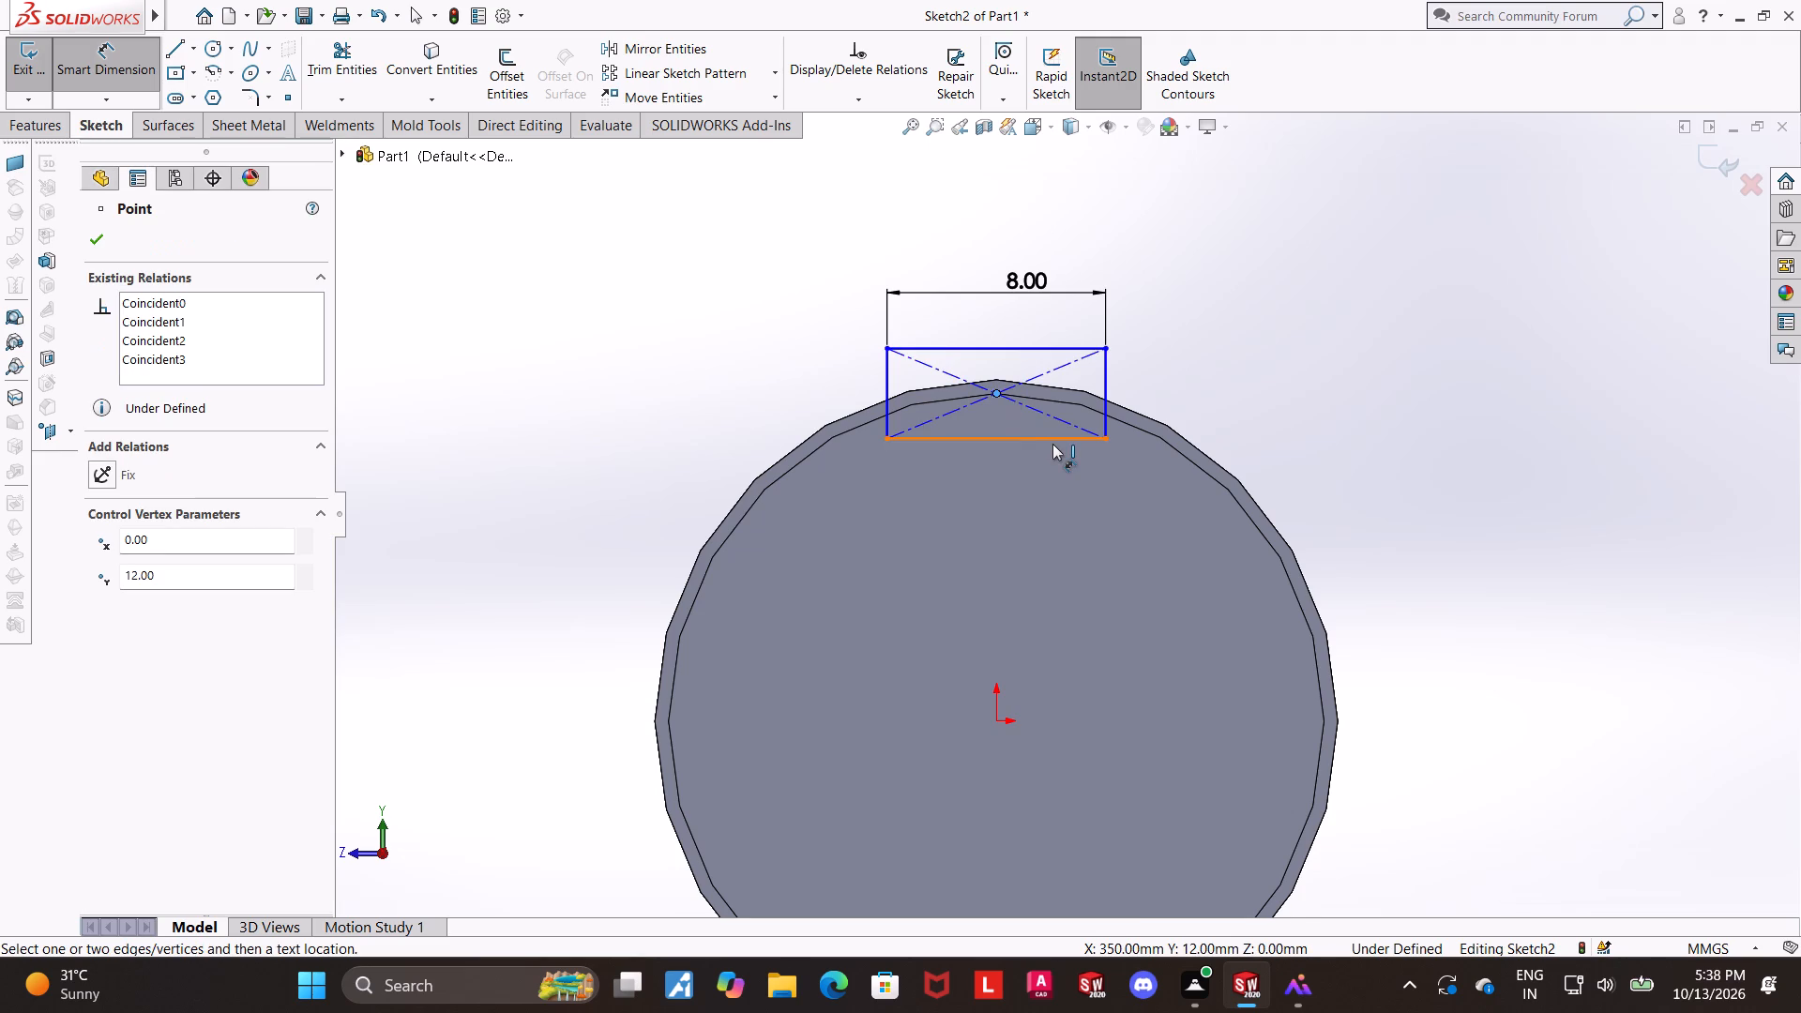
{"action": "left_click", "coordinate": [1046, 439]}
{"action": "left_click", "coordinate": [1224, 413]}
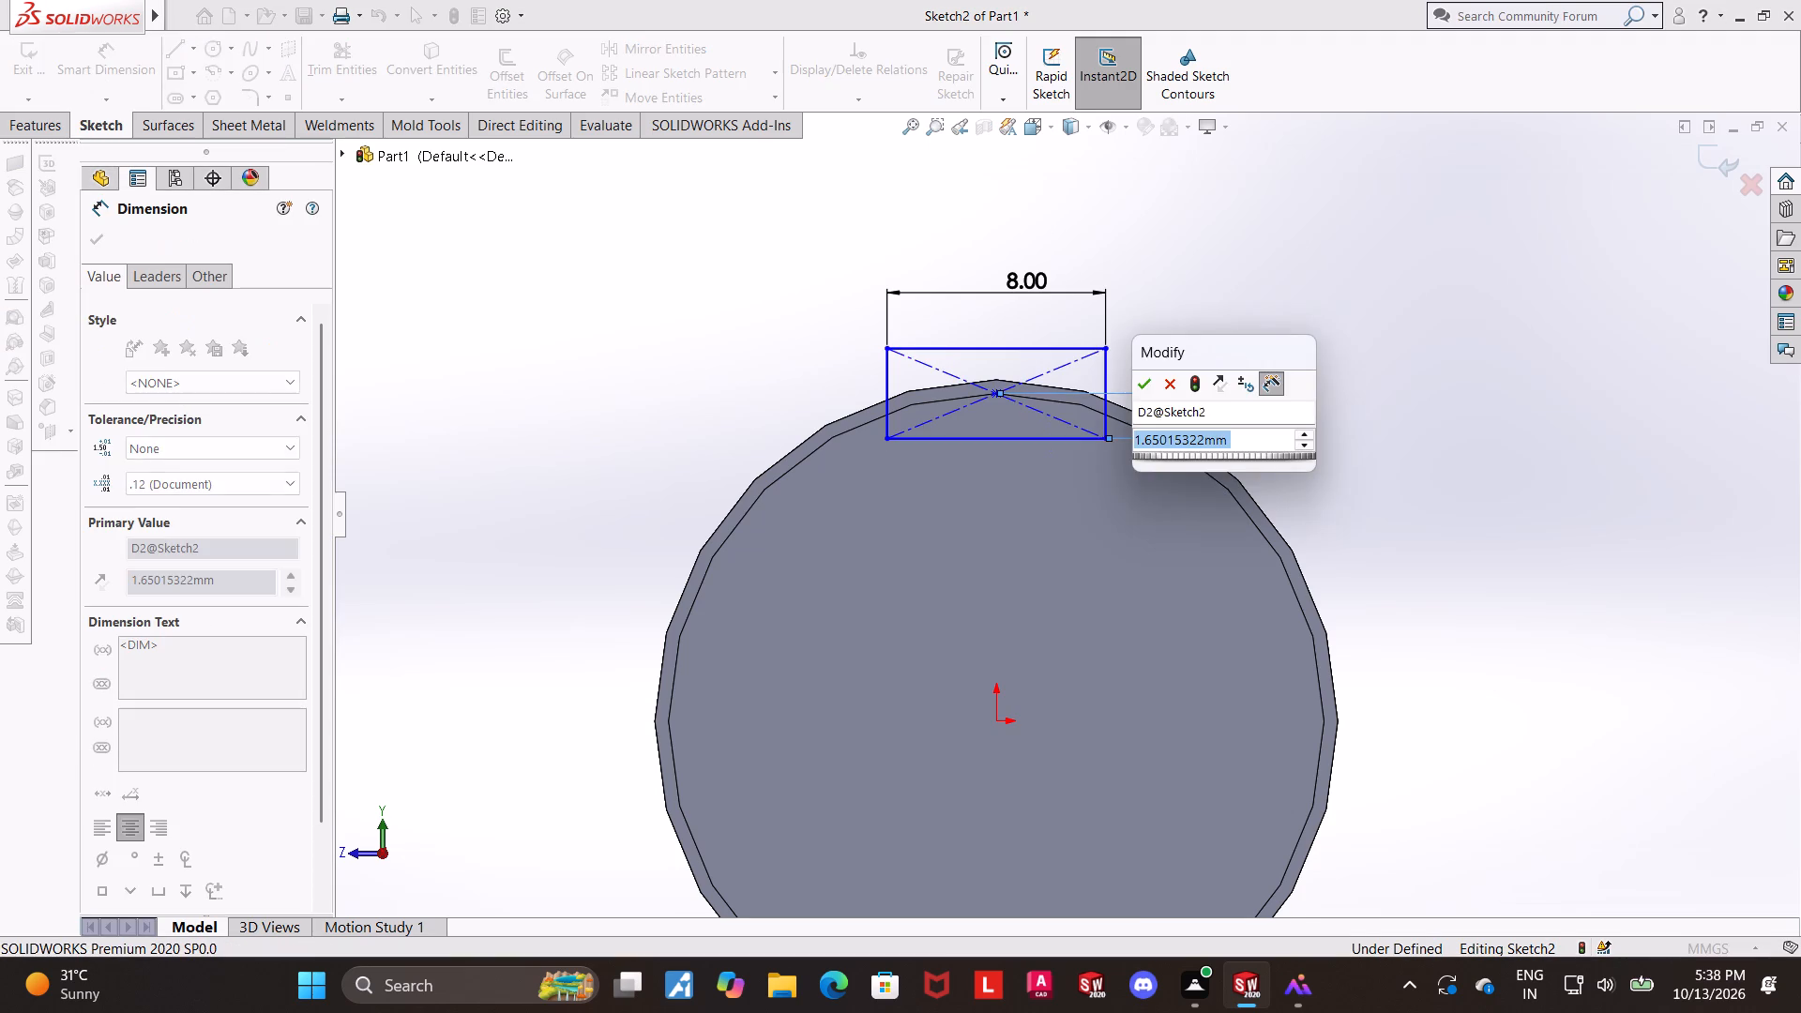
{"action": "key", "text": "3"}
{"action": "key", "text": "Return"}
{"action": "key", "text": "Escape"}
{"action": "key", "text": "Escape"}
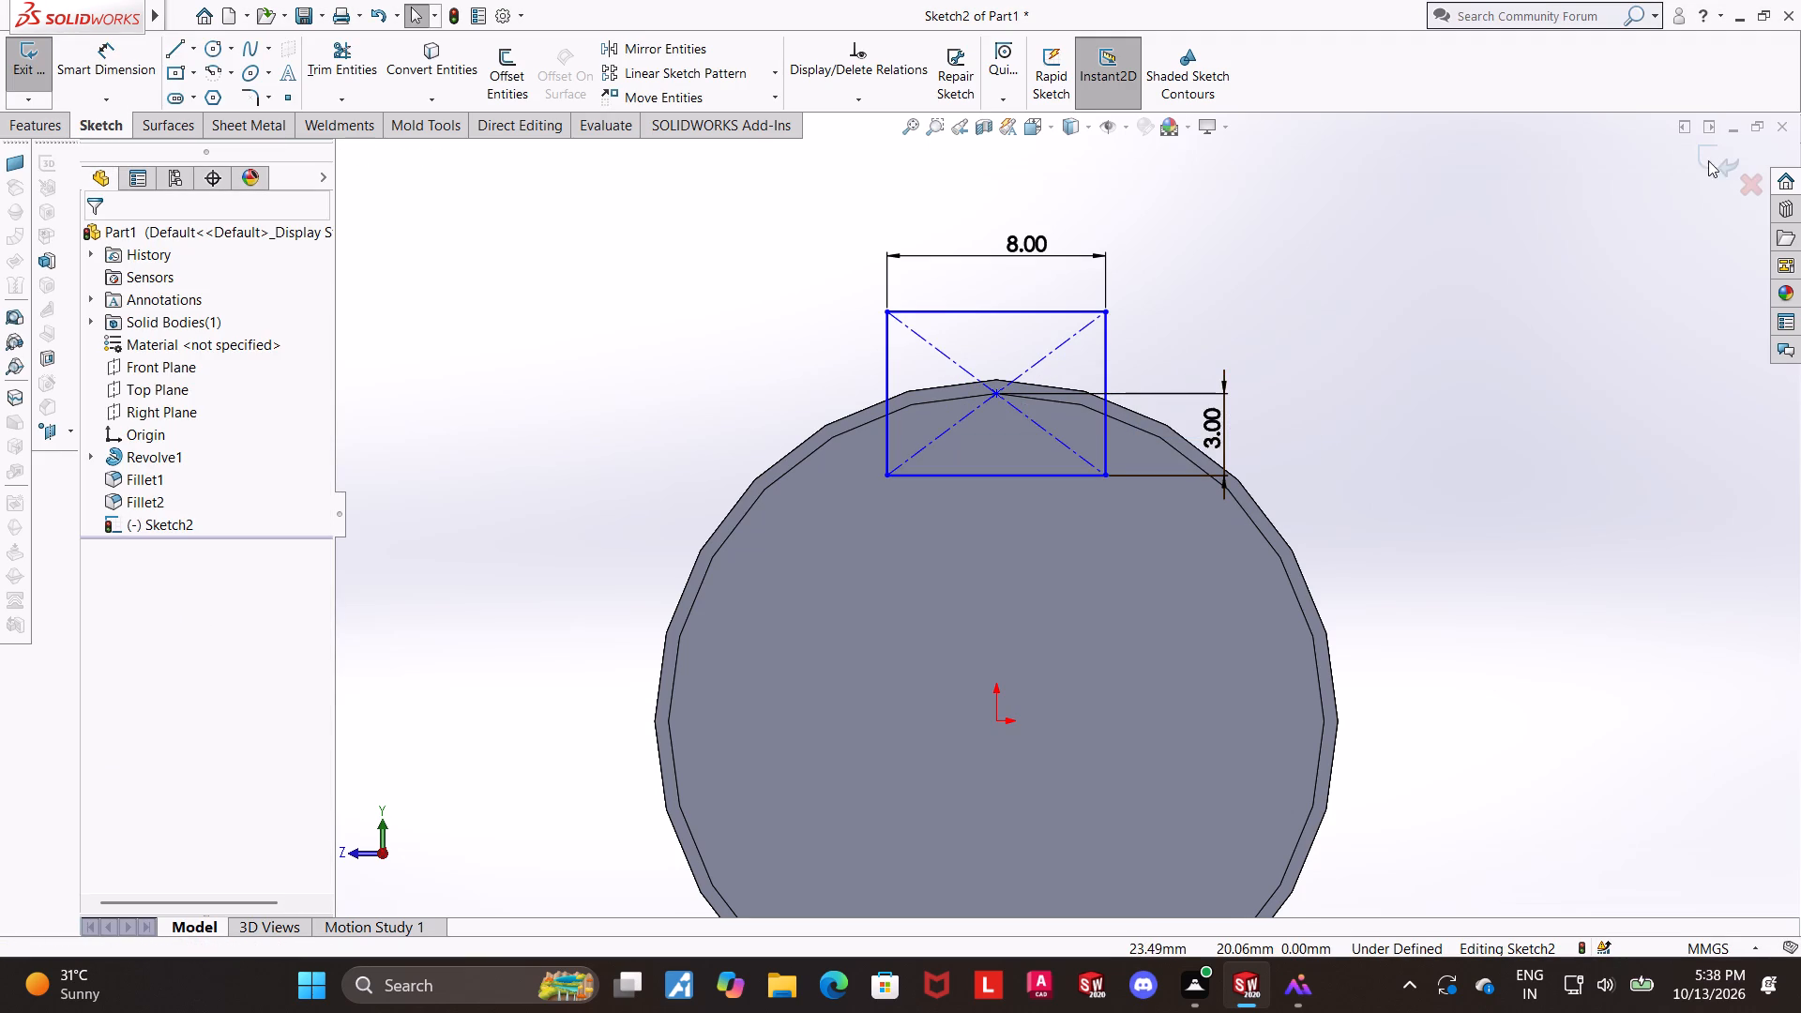
Add a Vertical relation between the rectangle's centre point and the origin, and exit the sketch.
{"action": "scroll", "coordinate": [1512, 256], "scroll_direction": "up", "scroll_amount": 1}
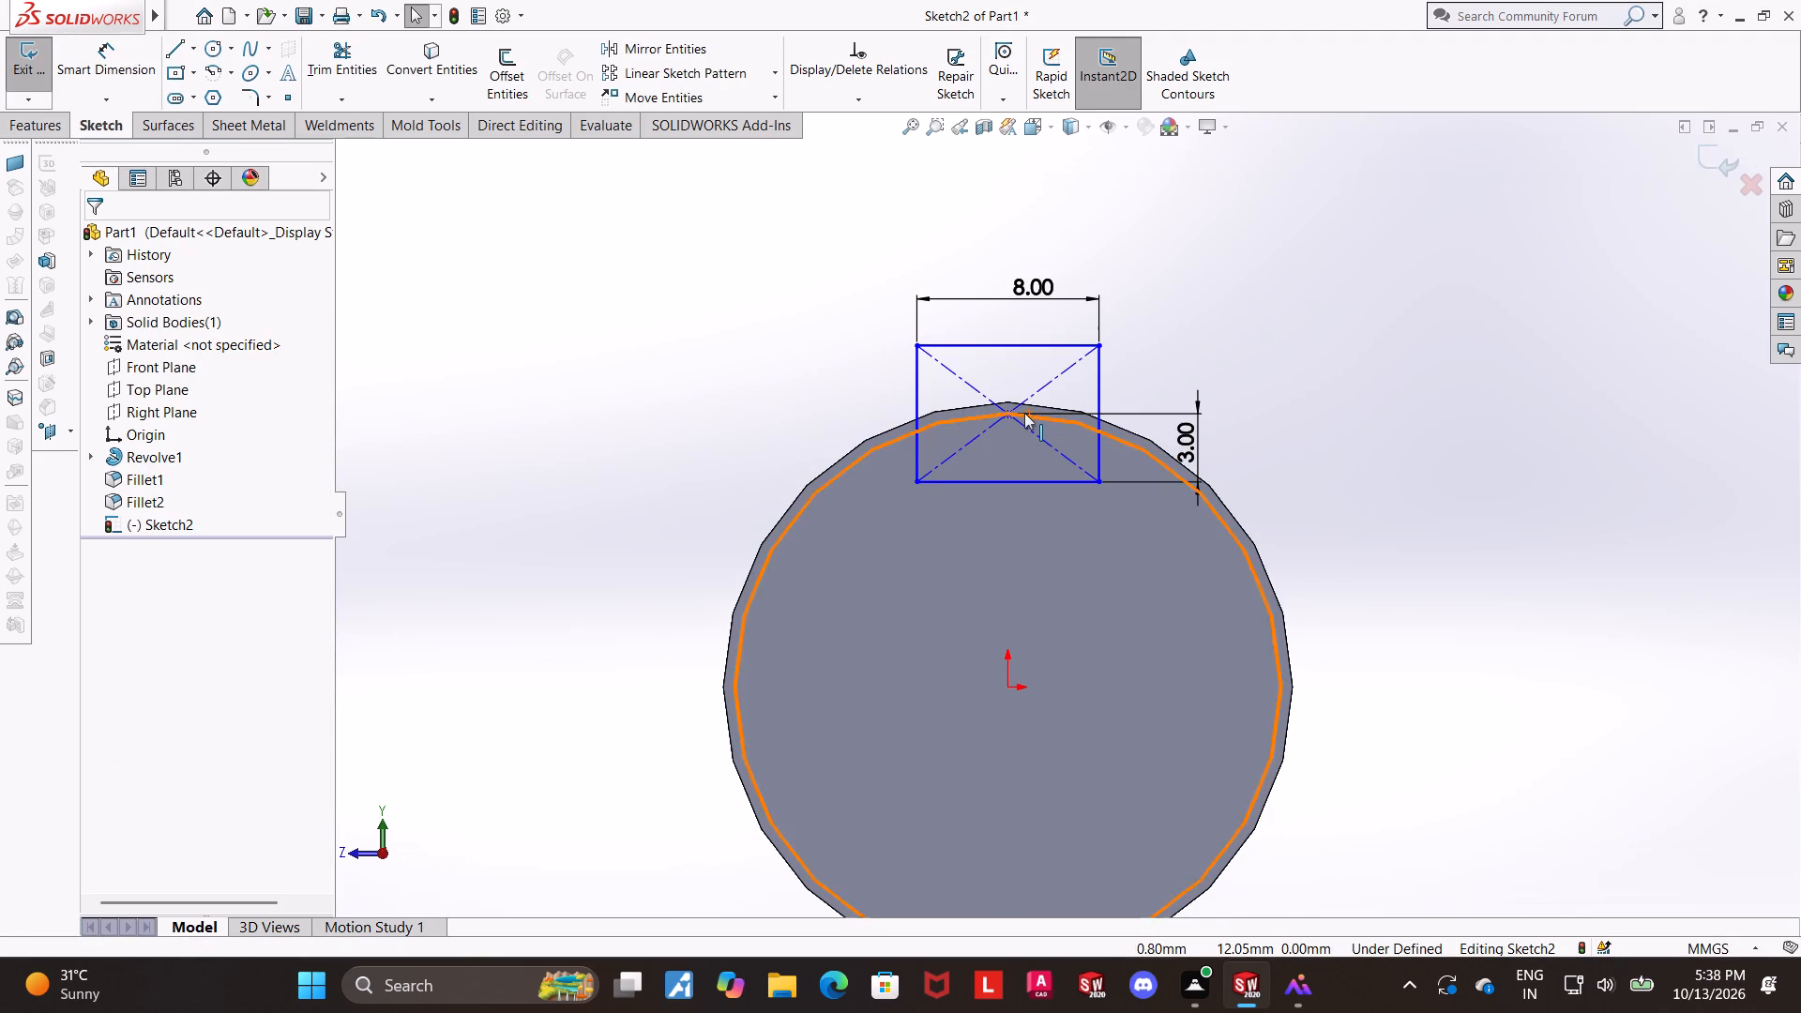
{"action": "left_click", "coordinate": [1012, 413]}
{"action": "left_click", "coordinate": [1009, 691], "text": "ctrl"}
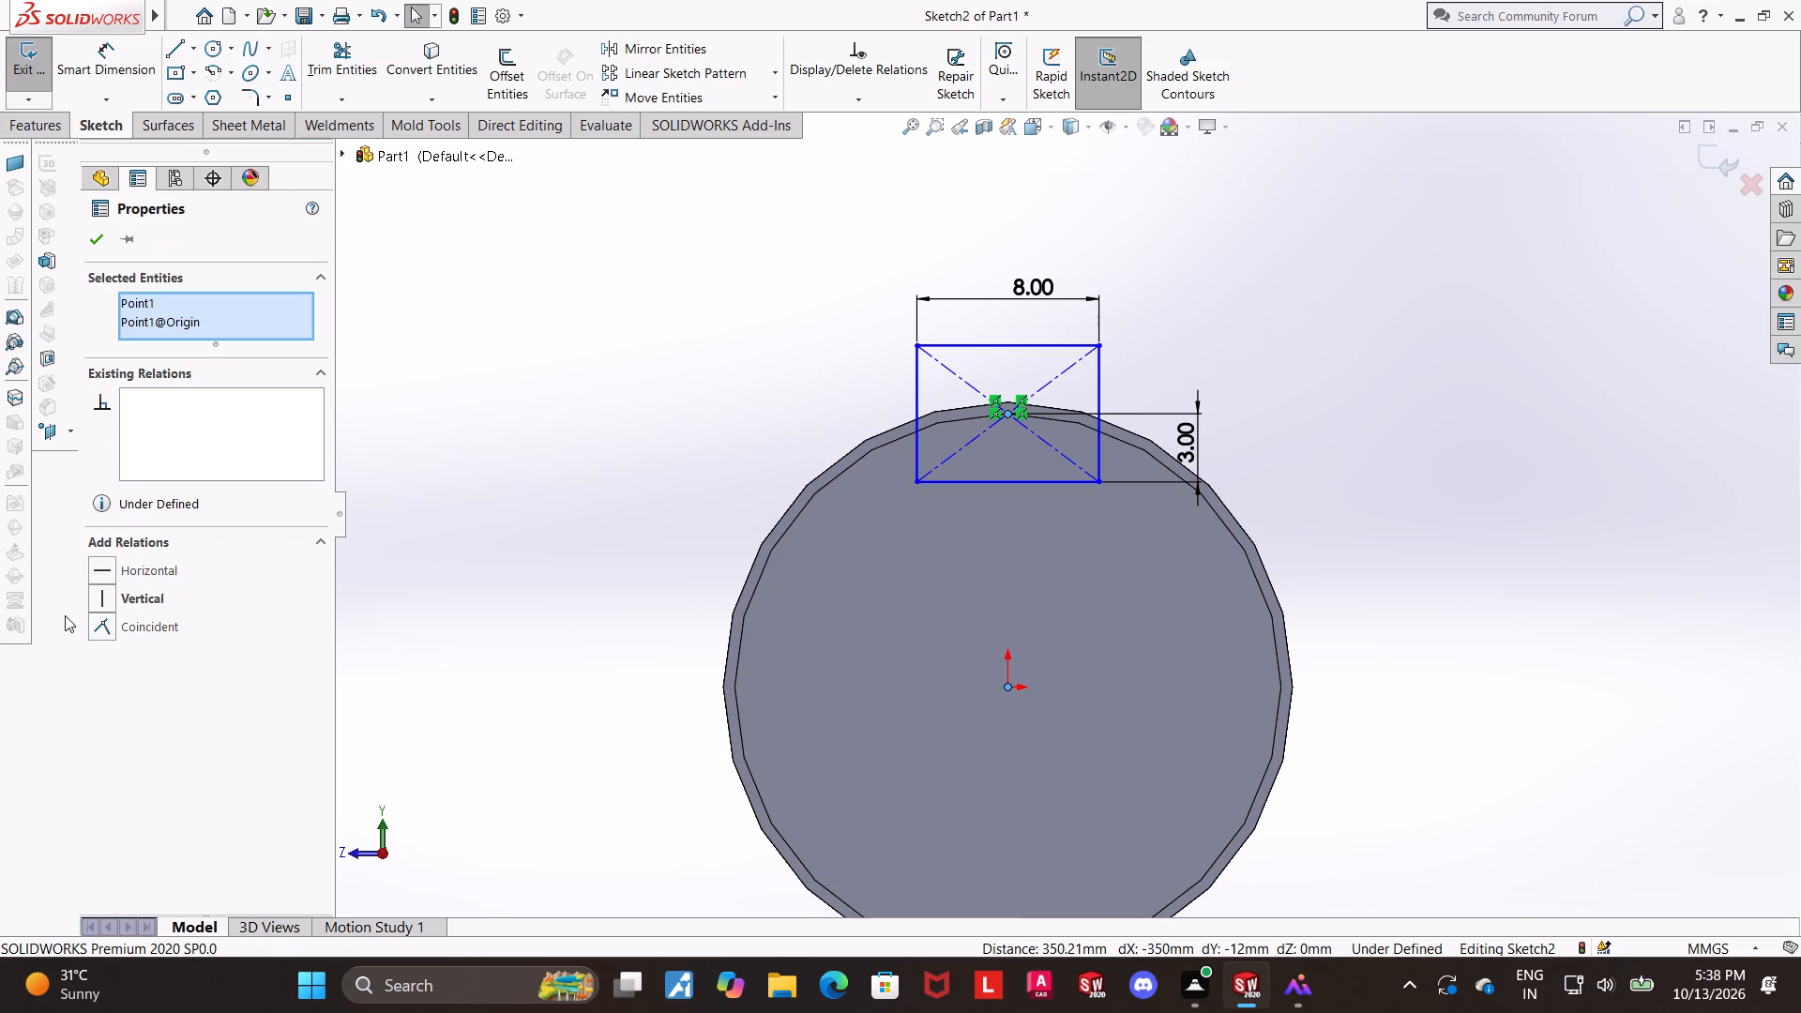
{"action": "left_click", "coordinate": [96, 600]}
{"action": "left_click", "coordinate": [1299, 452]}
{"action": "scroll", "coordinate": [1354, 443], "scroll_direction": "up", "scroll_amount": 1}
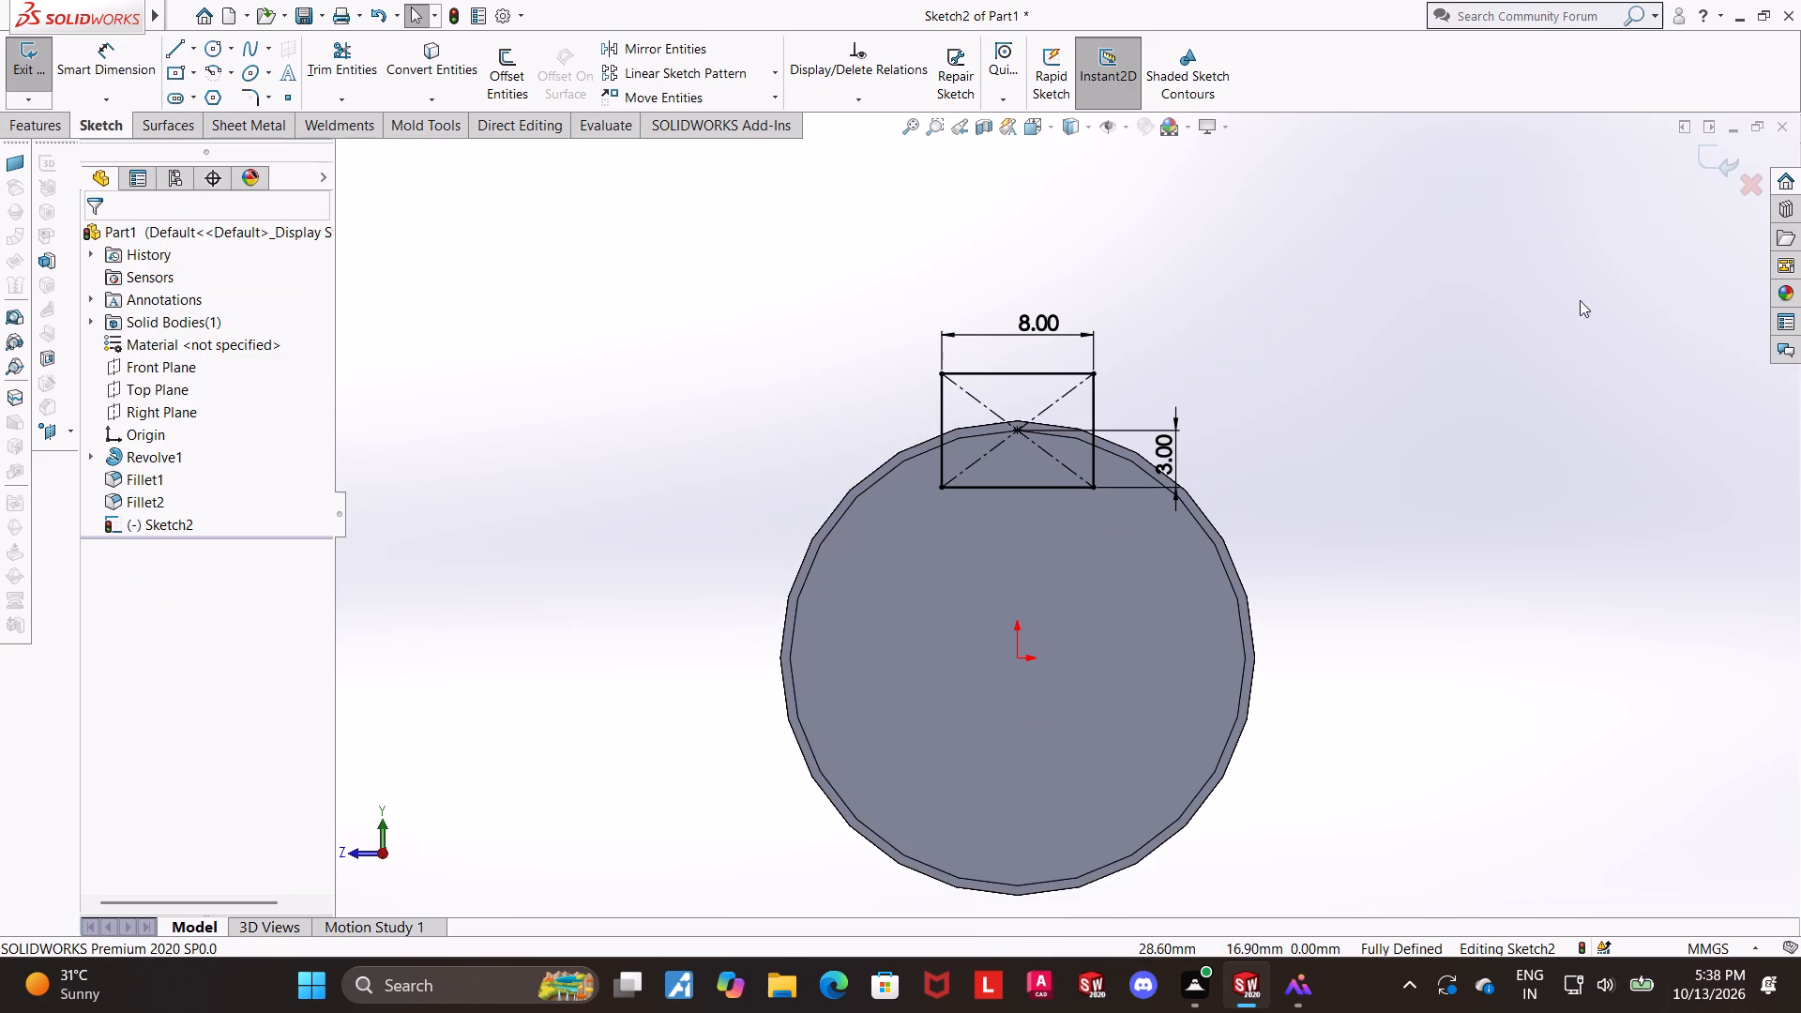
{"action": "left_click", "coordinate": [1707, 139]}
Cut-extrude the rectangle Up To Surface, ending at the narrow shoulder ring face nearest the sketched end of the shaft.
{"action": "scroll", "coordinate": [1303, 339], "scroll_direction": "up", "scroll_amount": 2}
{"action": "middle_click_drag", "start_coordinate": [1215, 386], "coordinate": [1277, 431]}
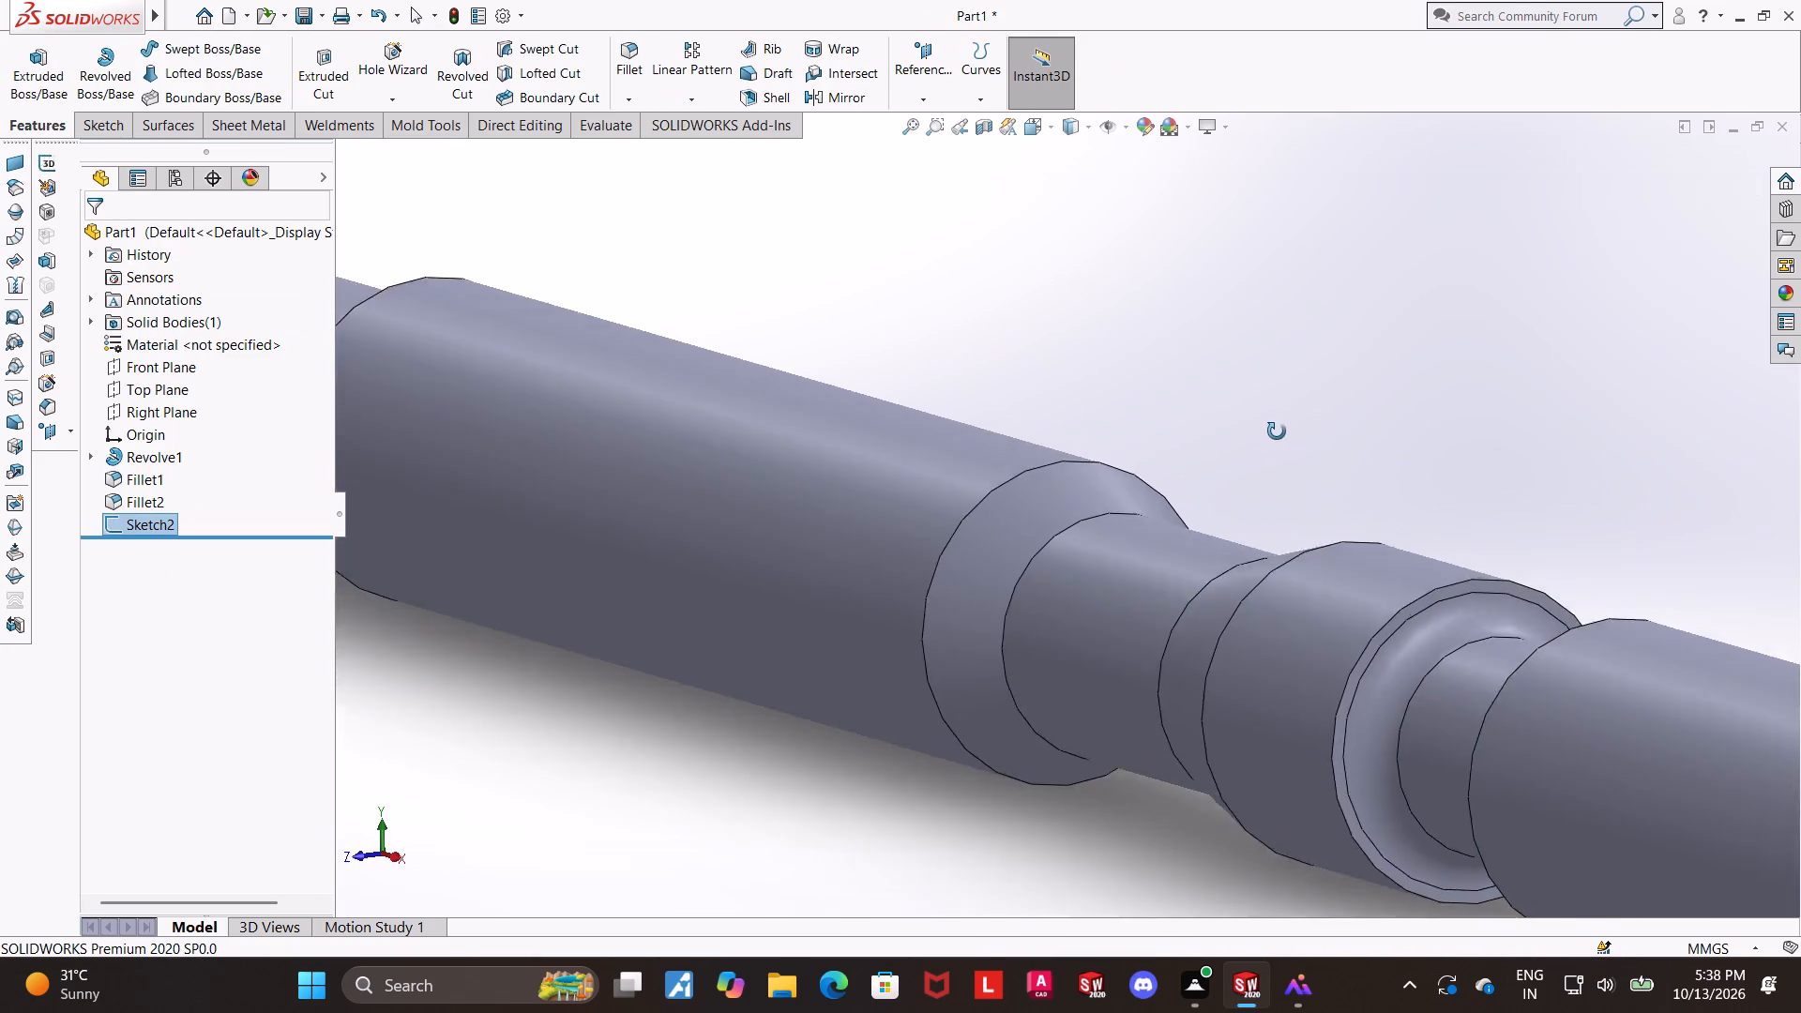
{"action": "middle_click_drag", "start_coordinate": [1277, 431], "coordinate": [1276, 431]}
{"action": "scroll", "coordinate": [1276, 431], "scroll_direction": "up", "scroll_amount": 3}
{"action": "scroll", "coordinate": [1498, 440], "scroll_direction": "up", "scroll_amount": 2}
{"action": "scroll", "coordinate": [1498, 441], "scroll_direction": "down", "scroll_amount": 2}
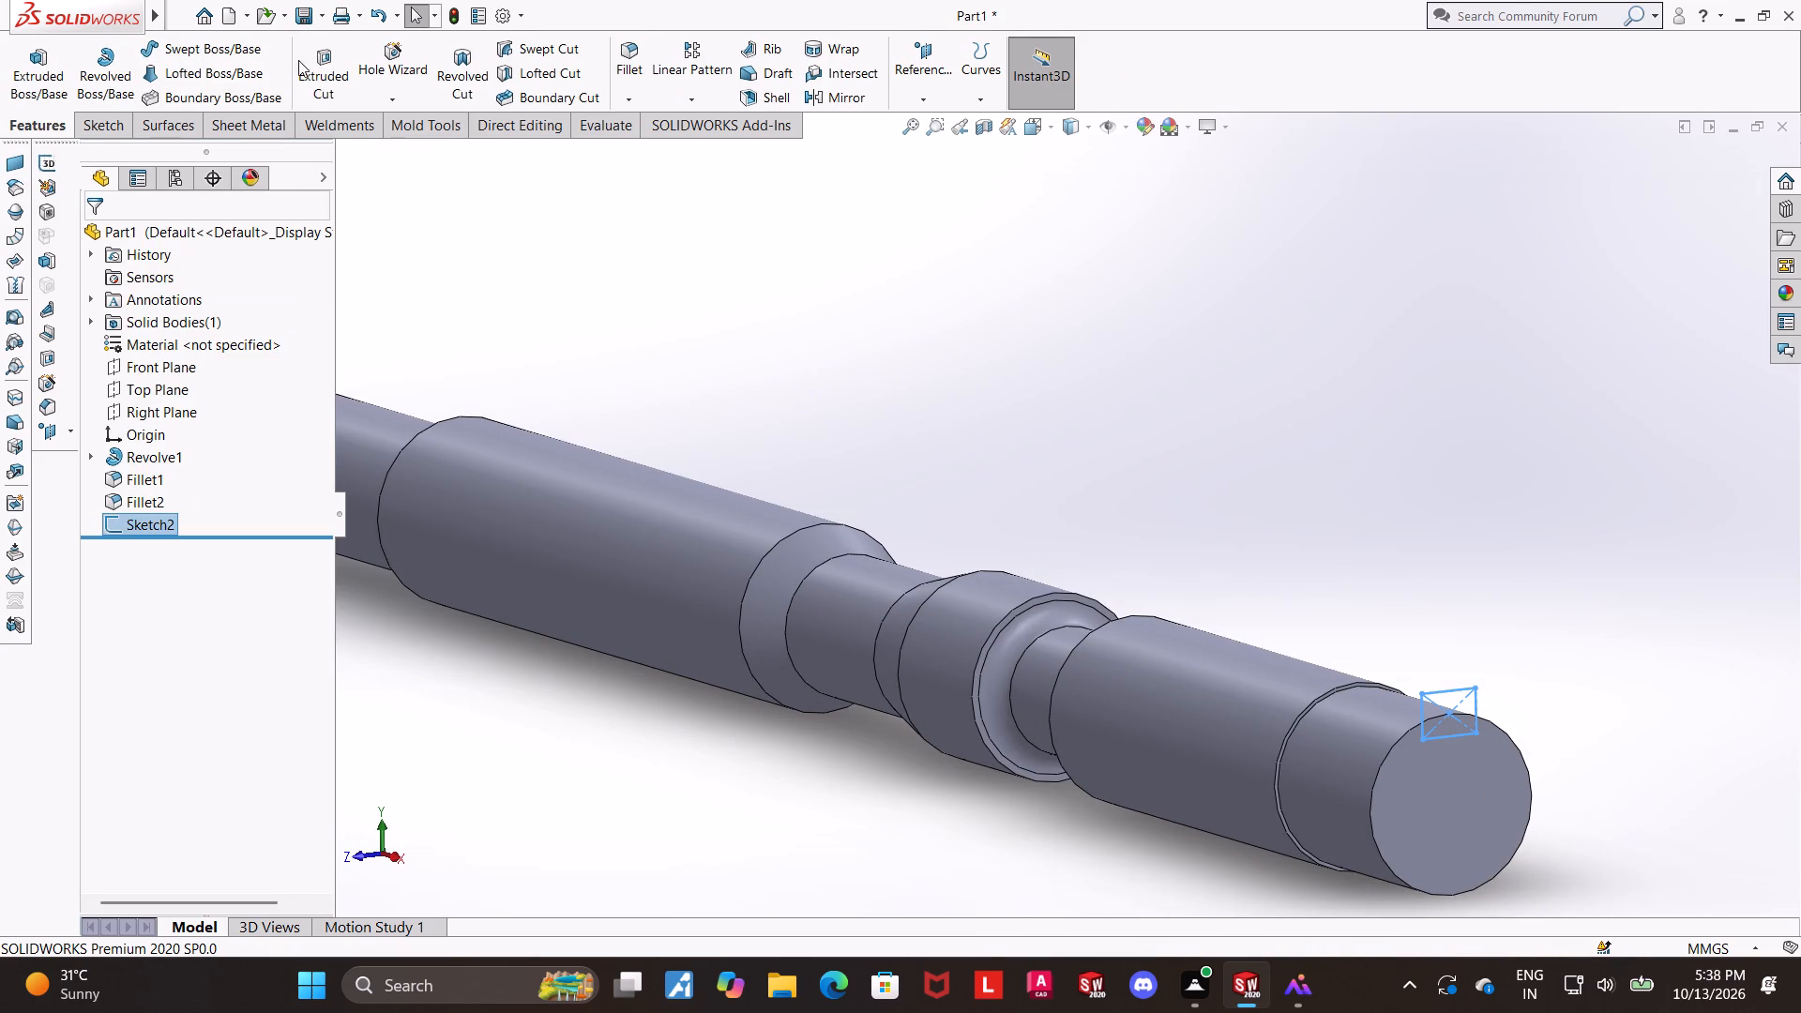
{"action": "left_click", "coordinate": [299, 60]}
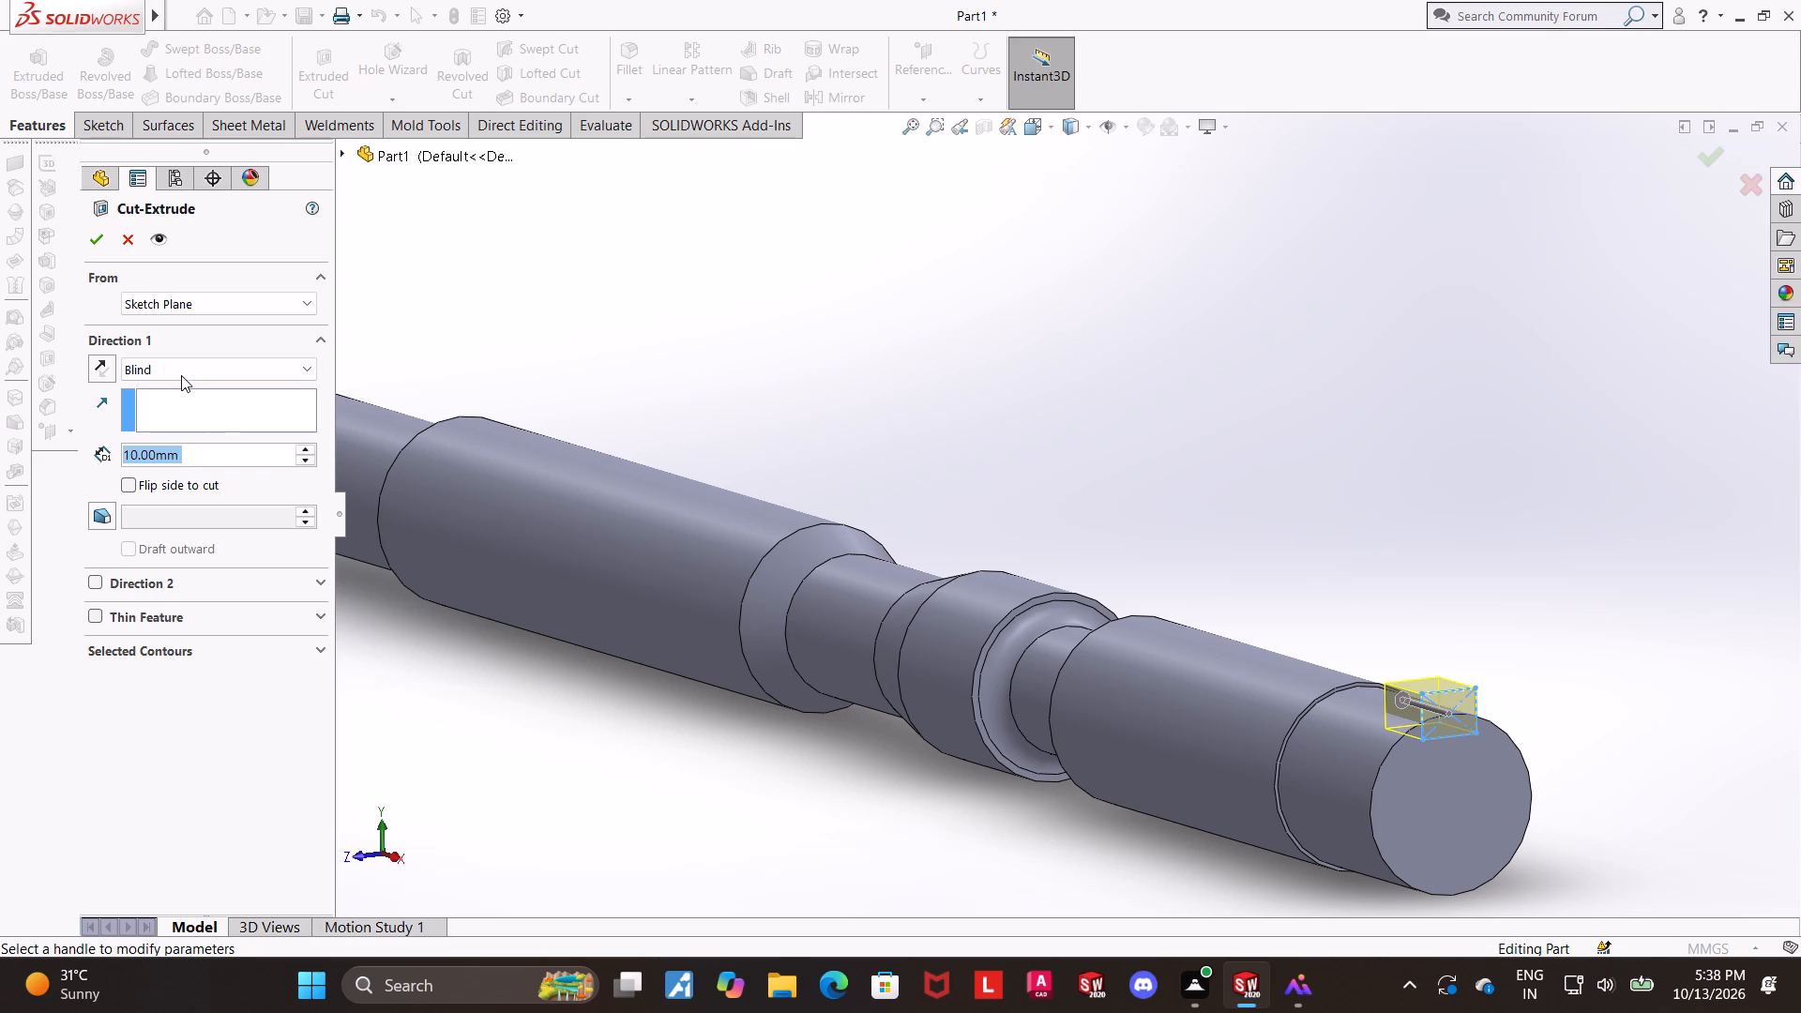
{"action": "left_click", "coordinate": [181, 371]}
{"action": "left_click", "coordinate": [192, 441]}
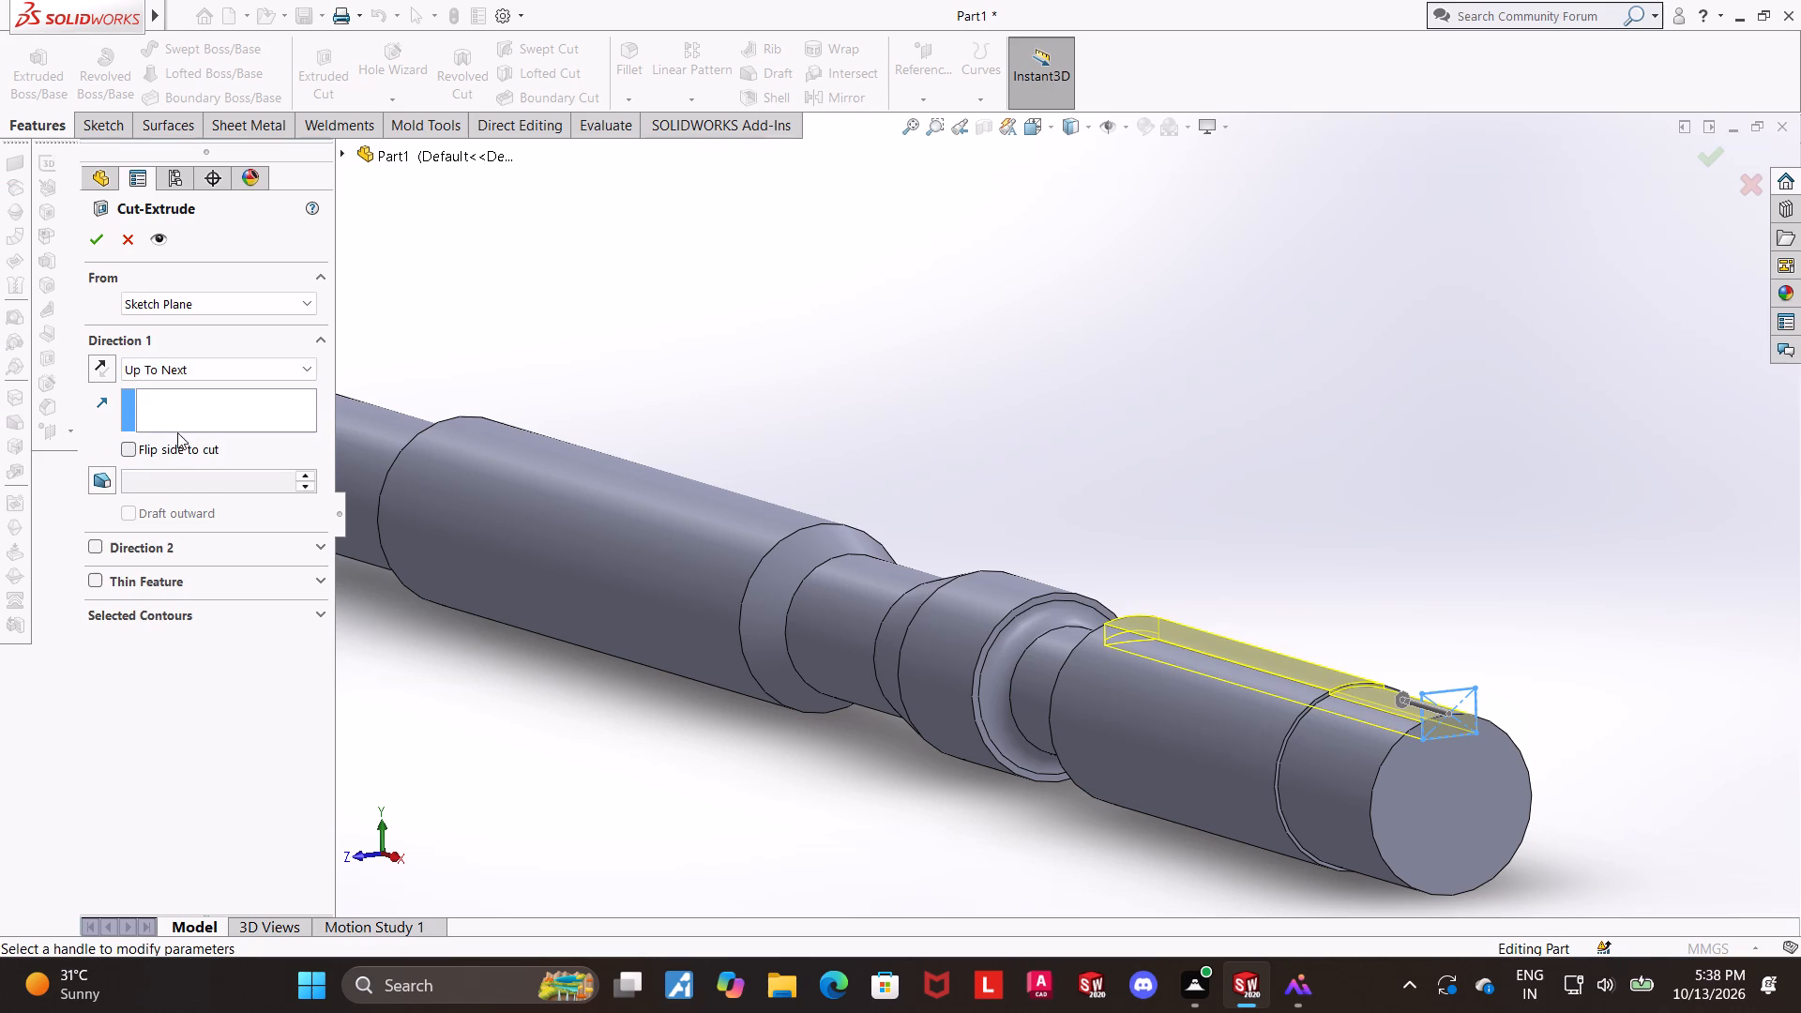
{"action": "left_click", "coordinate": [164, 358]}
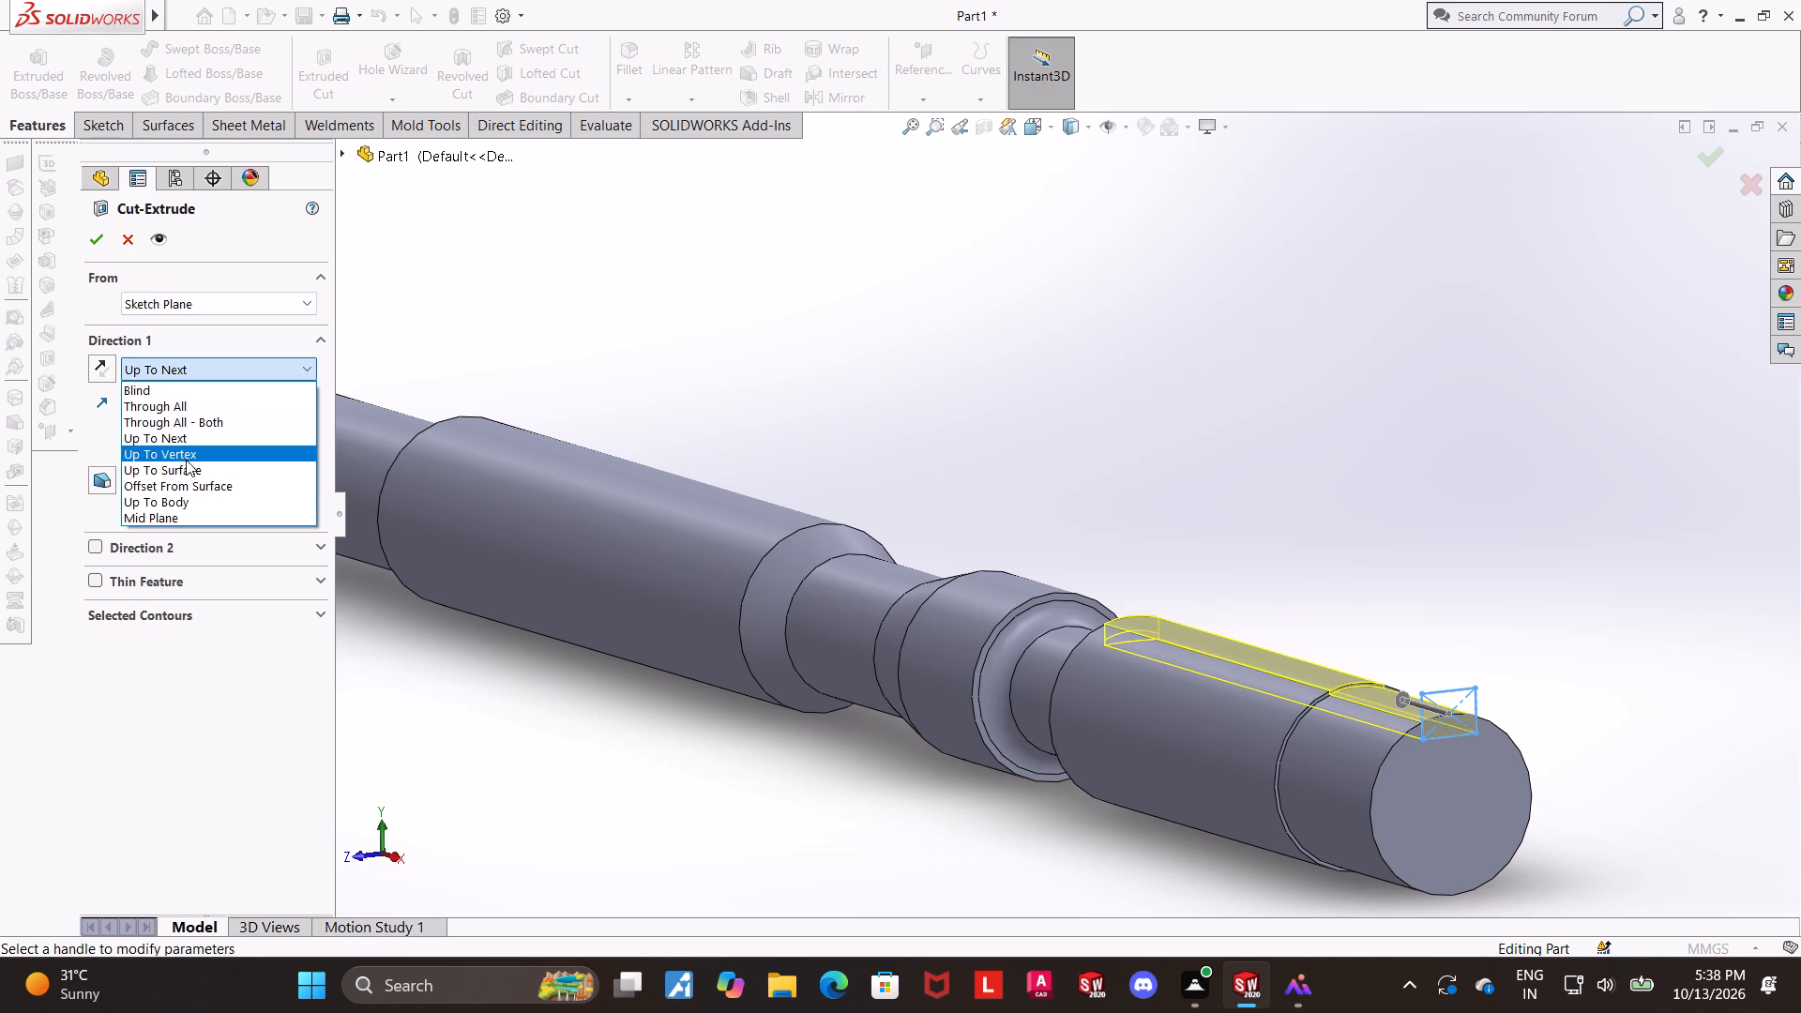
{"action": "left_click", "coordinate": [188, 464]}
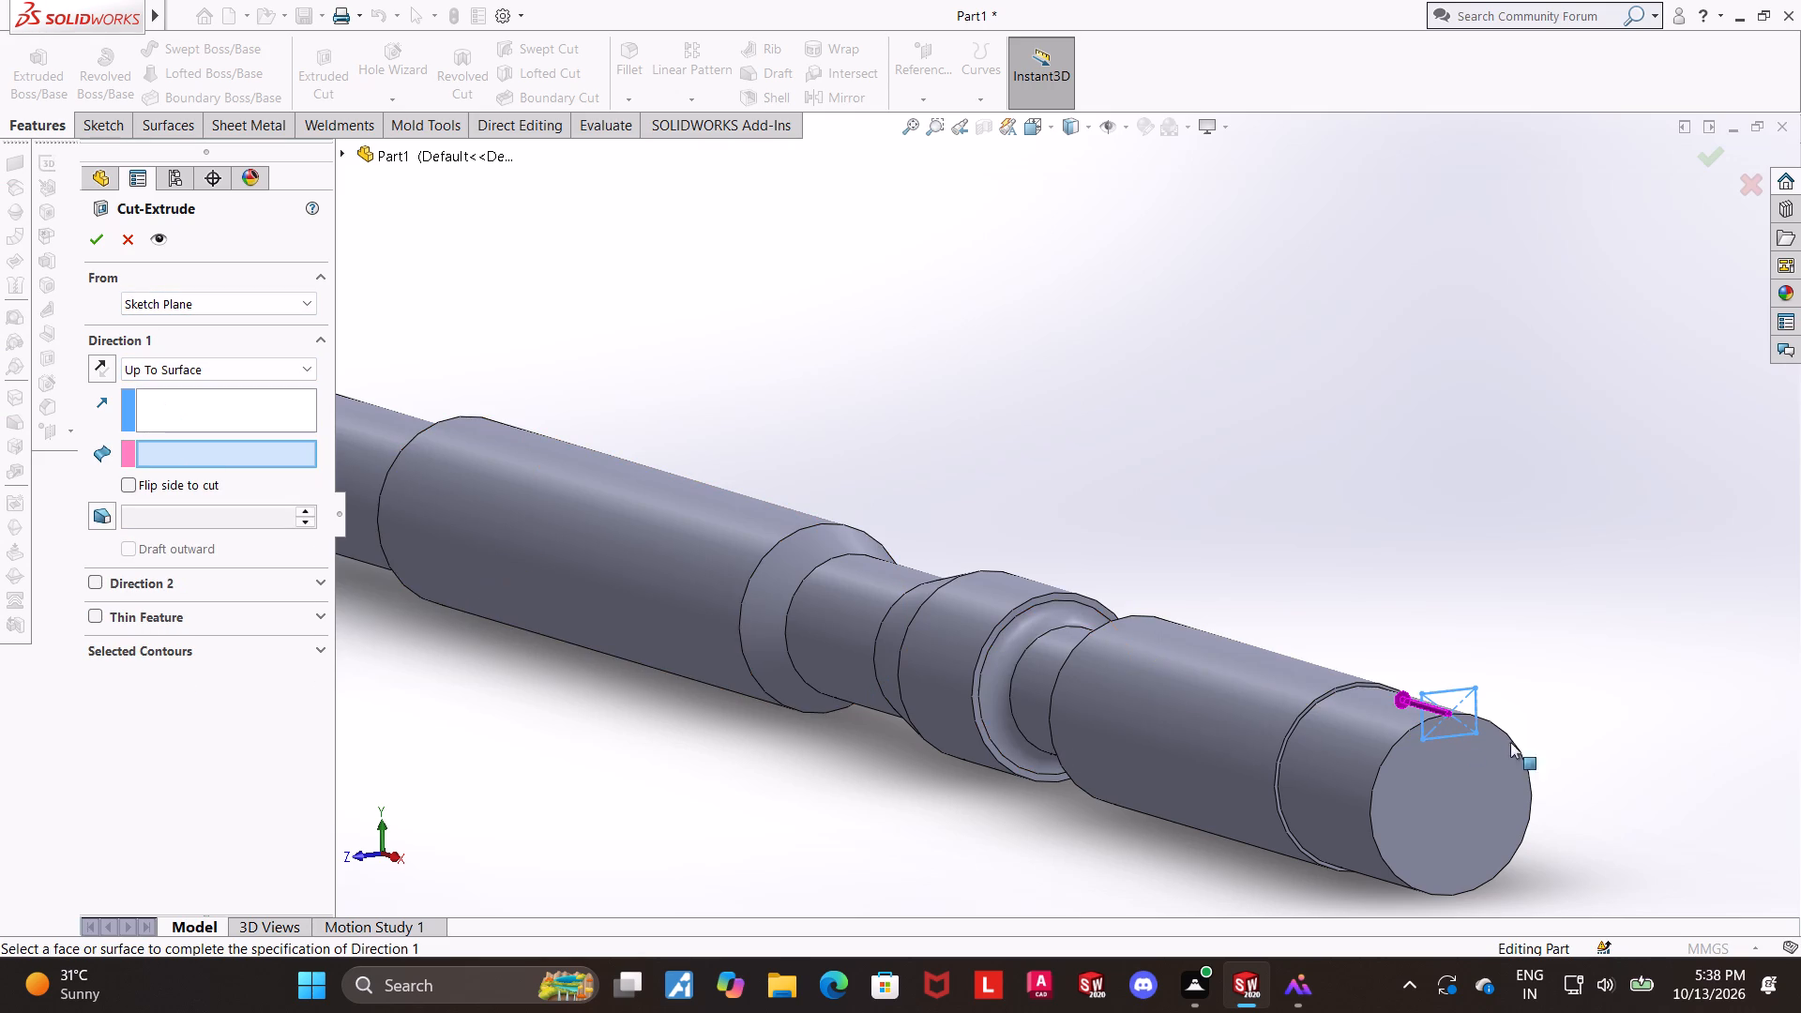
{"action": "scroll", "coordinate": [1305, 734], "scroll_direction": "down", "scroll_amount": 6}
{"action": "left_click", "coordinate": [1106, 673]}
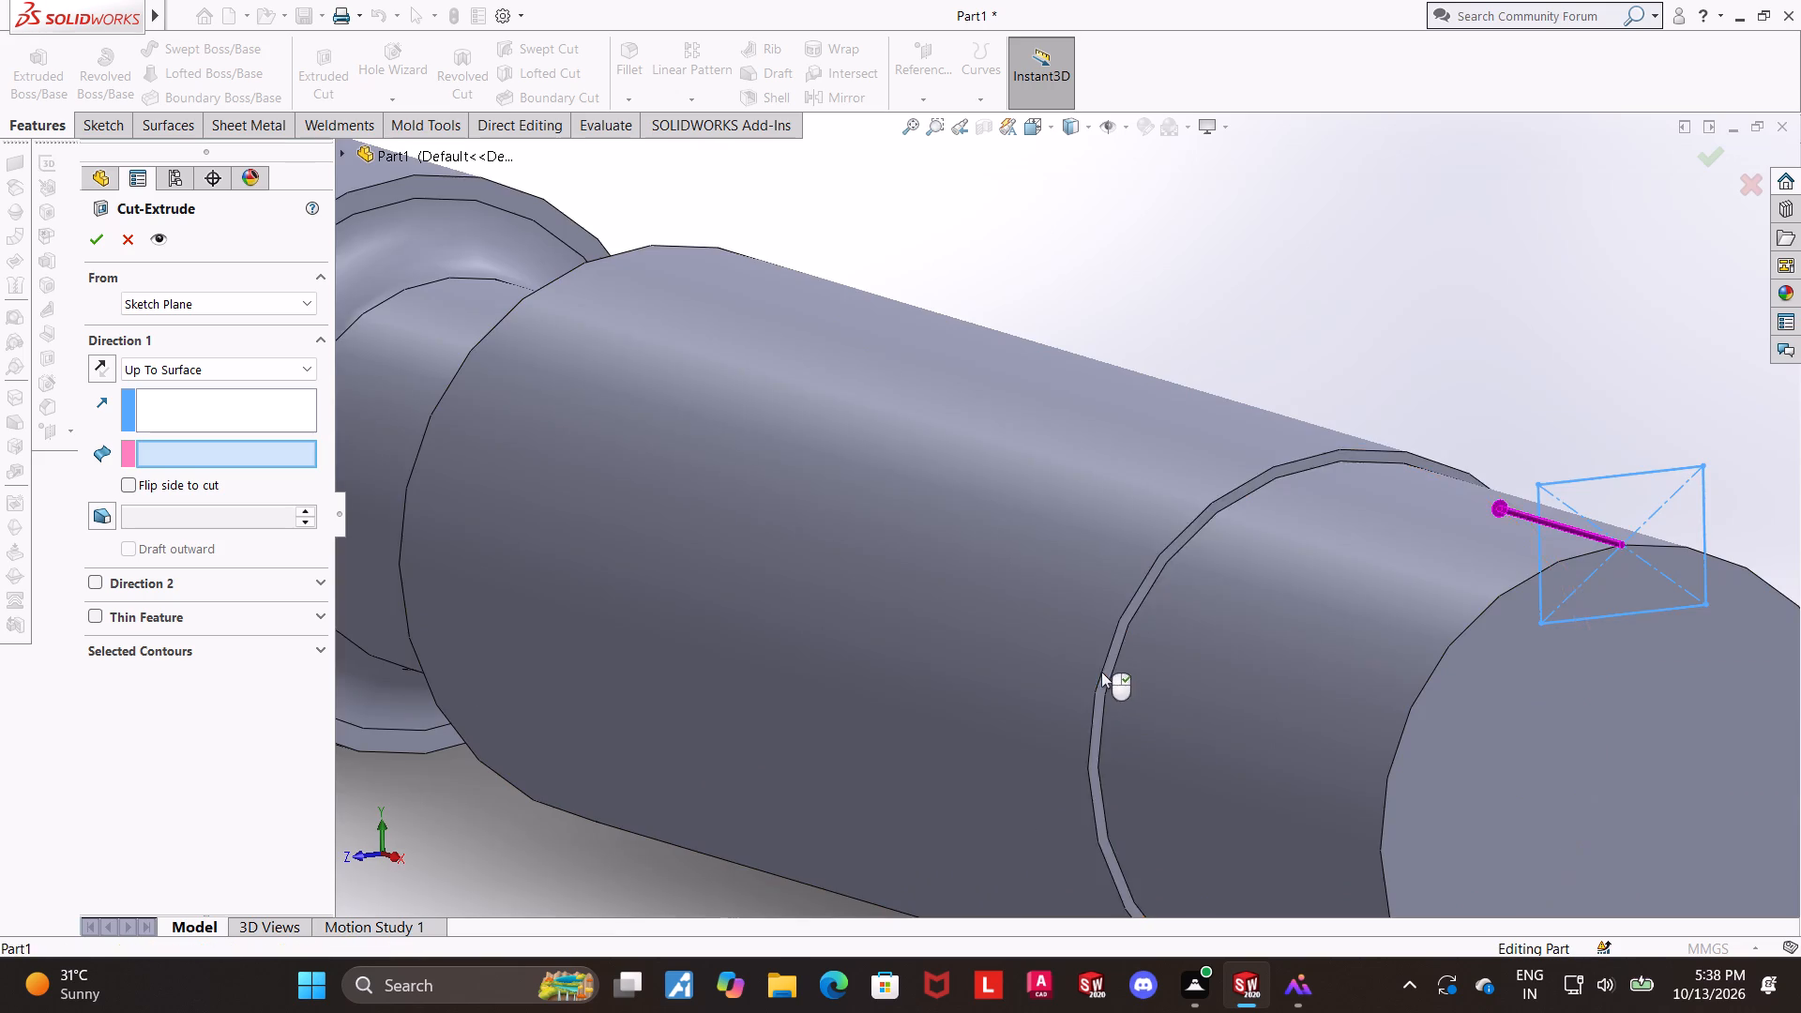
{"action": "scroll", "coordinate": [1101, 672], "scroll_direction": "up", "scroll_amount": 4}
{"action": "left_click", "coordinate": [89, 246]}
{"action": "left_click", "coordinate": [1272, 270]}
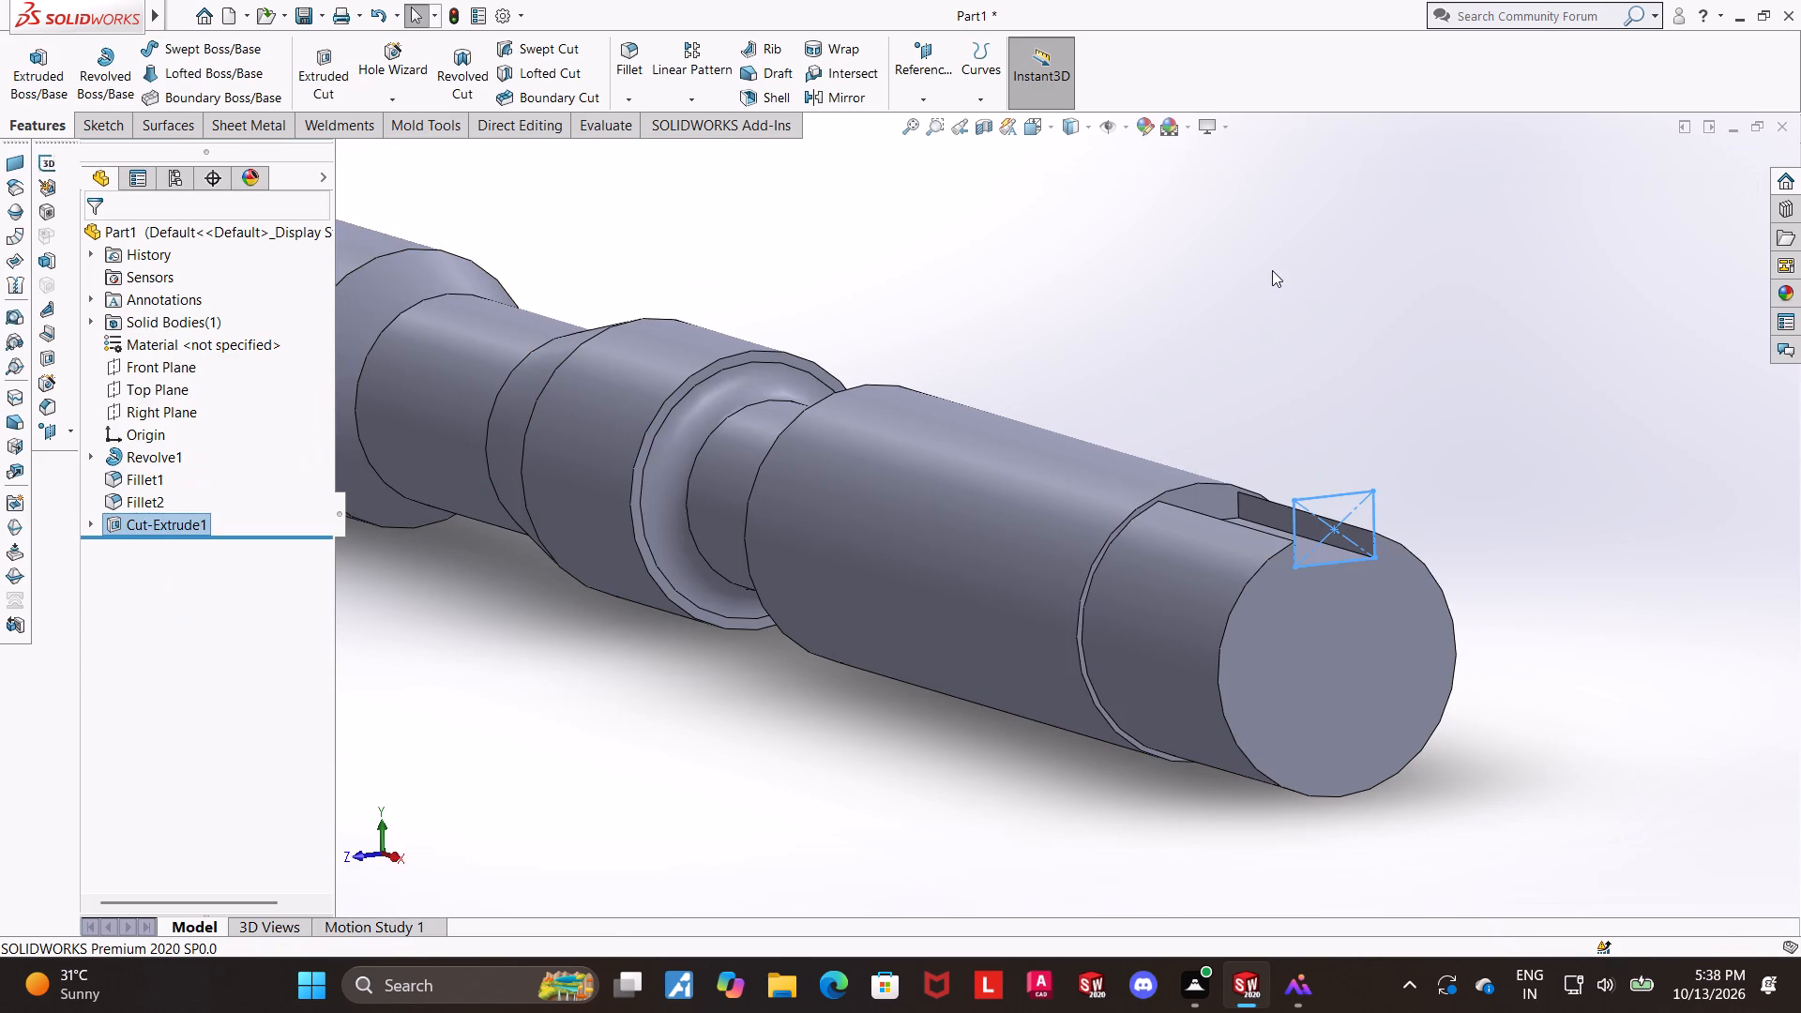
Examine the keyway cut at the shaft's end and the whole shaft from several angles, including isometric.
{"action": "scroll", "coordinate": [1281, 331], "scroll_direction": "up", "scroll_amount": 2}
{"action": "middle_click_drag", "start_coordinate": [1285, 366], "coordinate": [1265, 426]}
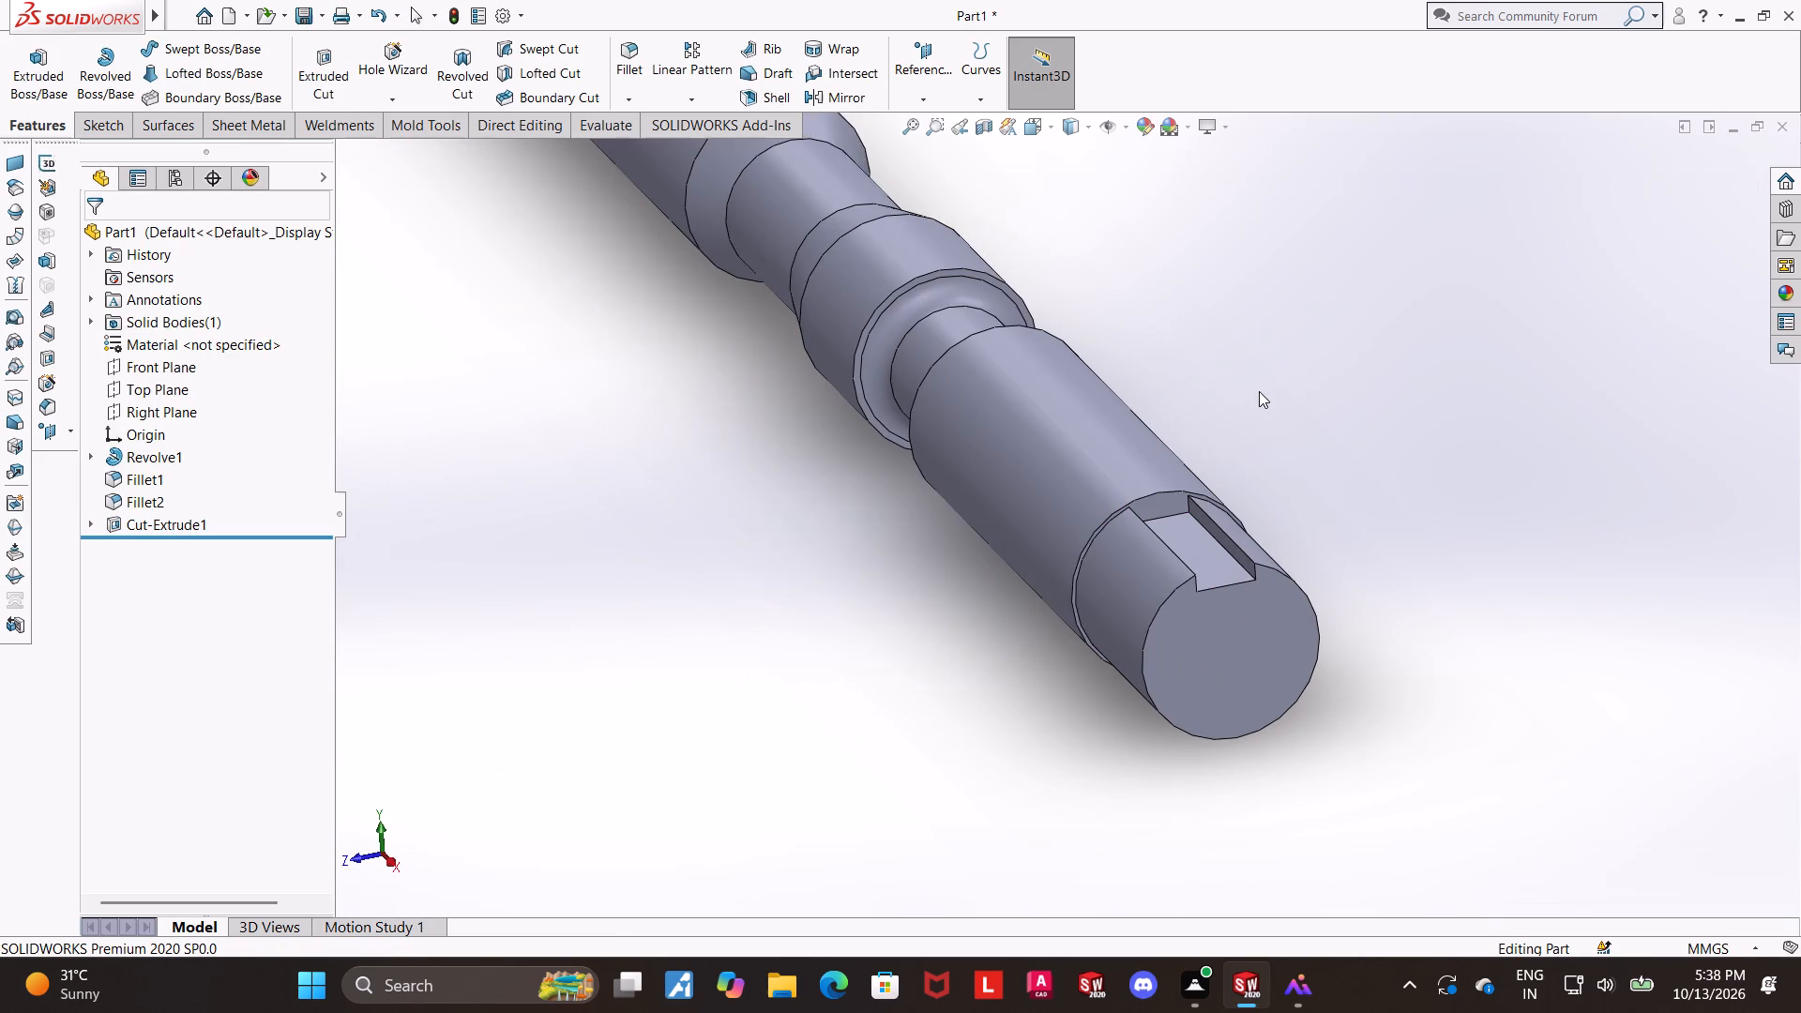
{"action": "scroll", "coordinate": [1256, 388], "scroll_direction": "down", "scroll_amount": 1}
{"action": "scroll", "coordinate": [1244, 407], "scroll_direction": "up", "scroll_amount": 1}
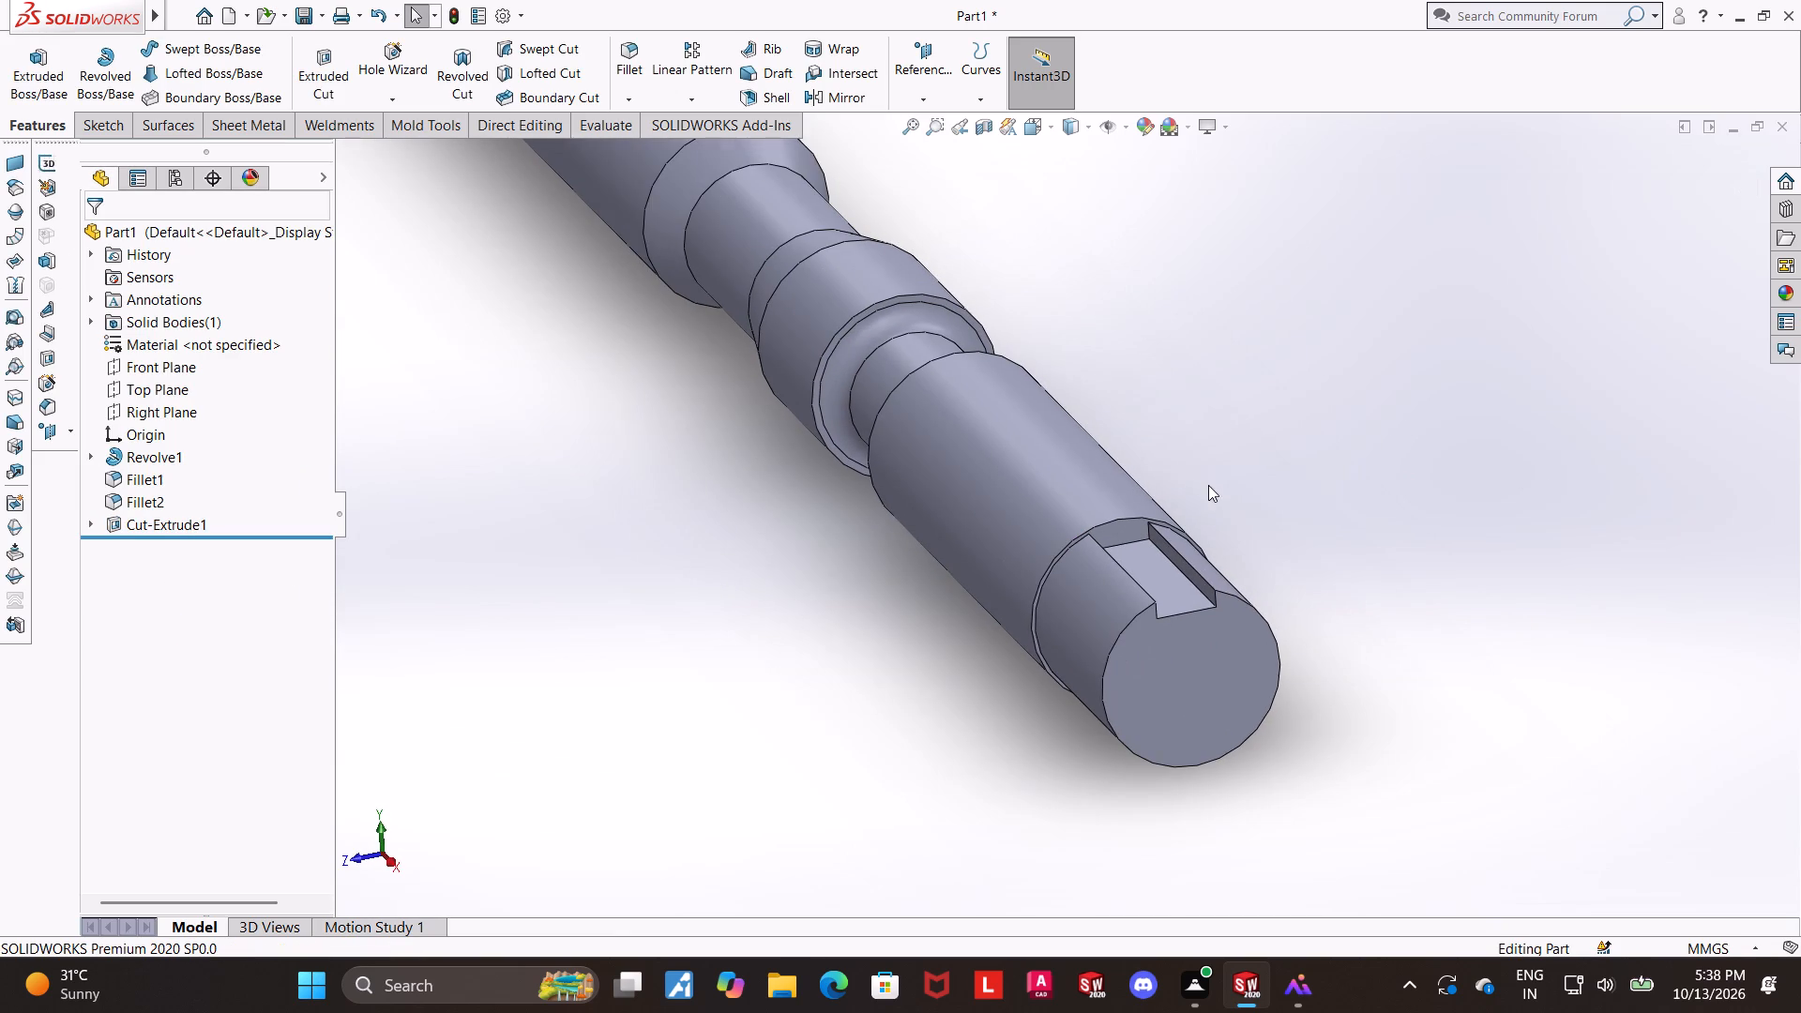
{"action": "scroll", "coordinate": [1207, 486], "scroll_direction": "down", "scroll_amount": 1}
{"action": "middle_click_drag", "start_coordinate": [1206, 503], "coordinate": [1230, 491]}
{"action": "scroll", "coordinate": [1230, 491], "scroll_direction": "up", "scroll_amount": 3}
{"action": "middle_click_drag", "start_coordinate": [1191, 485], "coordinate": [1224, 428]}
{"action": "scroll", "coordinate": [1218, 422], "scroll_direction": "up", "scroll_amount": 4}
{"action": "middle_click_drag", "start_coordinate": [1186, 444], "coordinate": [1183, 519]}
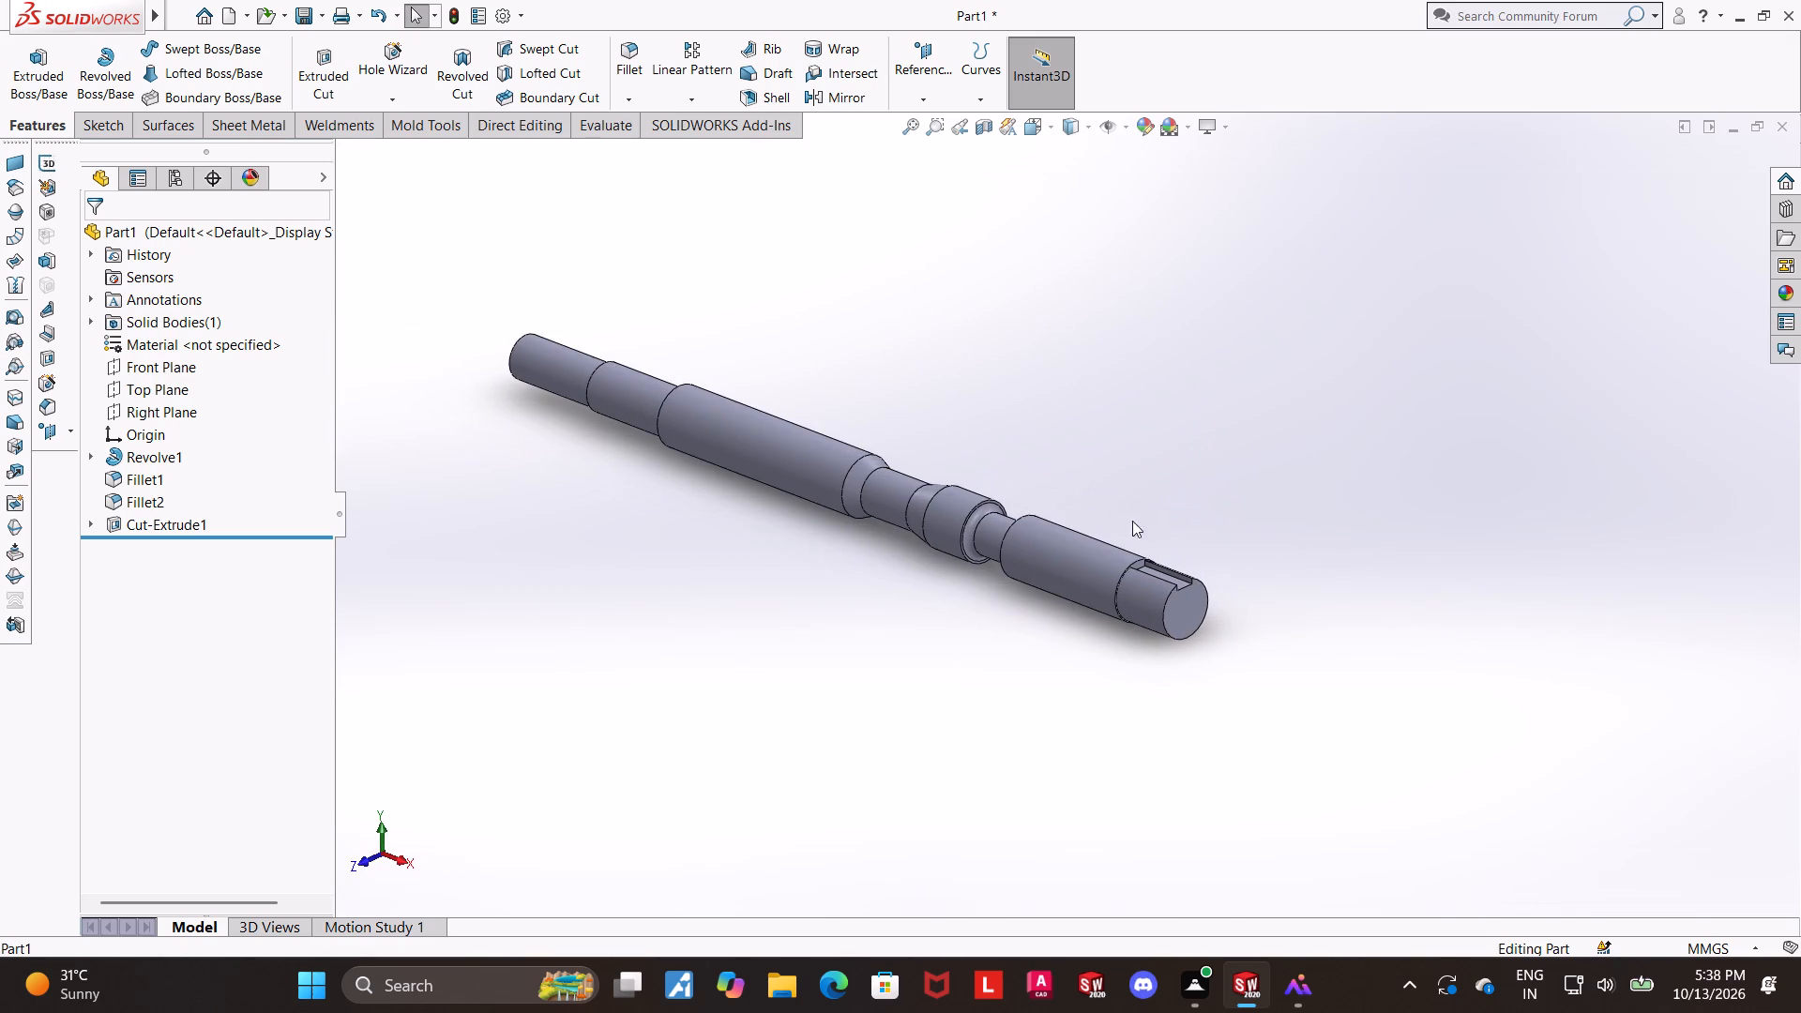
{"action": "key", "text": "ctrl+7"}
{"action": "scroll", "coordinate": [1298, 582], "scroll_direction": "up", "scroll_amount": 1}
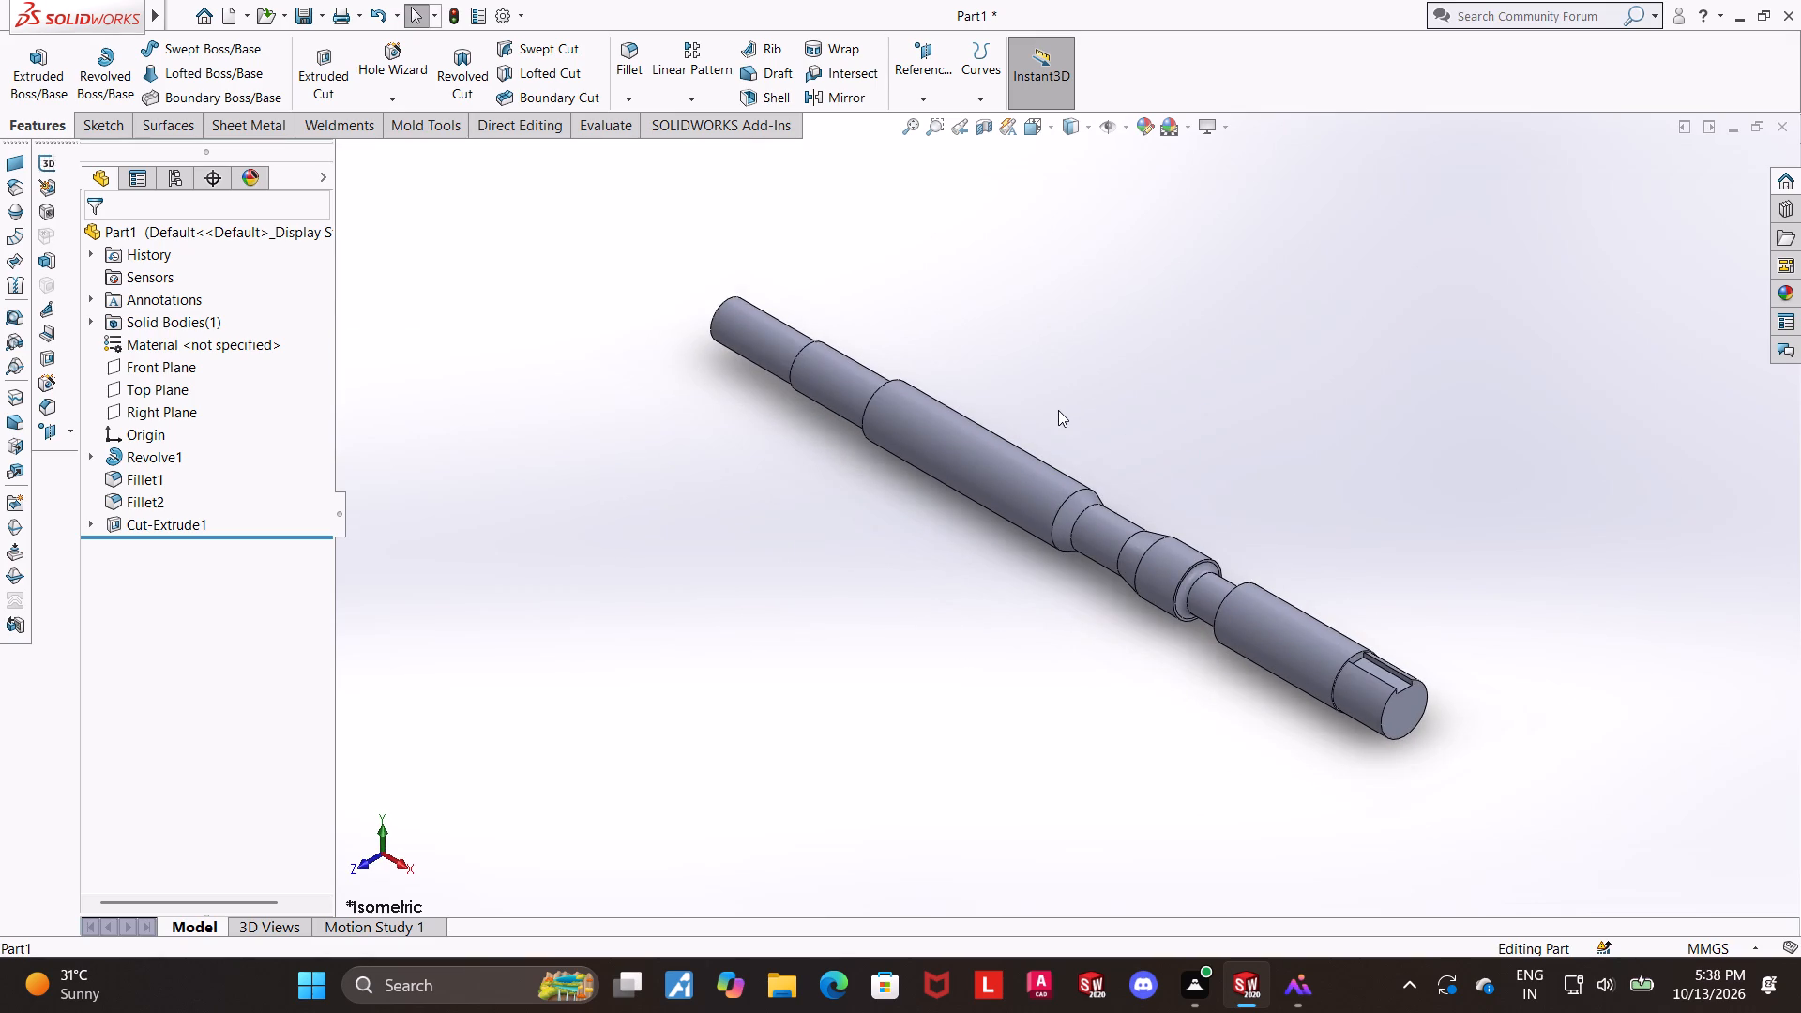
{"action": "scroll", "coordinate": [1058, 410], "scroll_direction": "down", "scroll_amount": 2}
{"action": "middle_click_drag", "start_coordinate": [977, 388], "coordinate": [1089, 619]}
{"action": "scroll", "coordinate": [1095, 510], "scroll_direction": "up", "scroll_amount": 1}
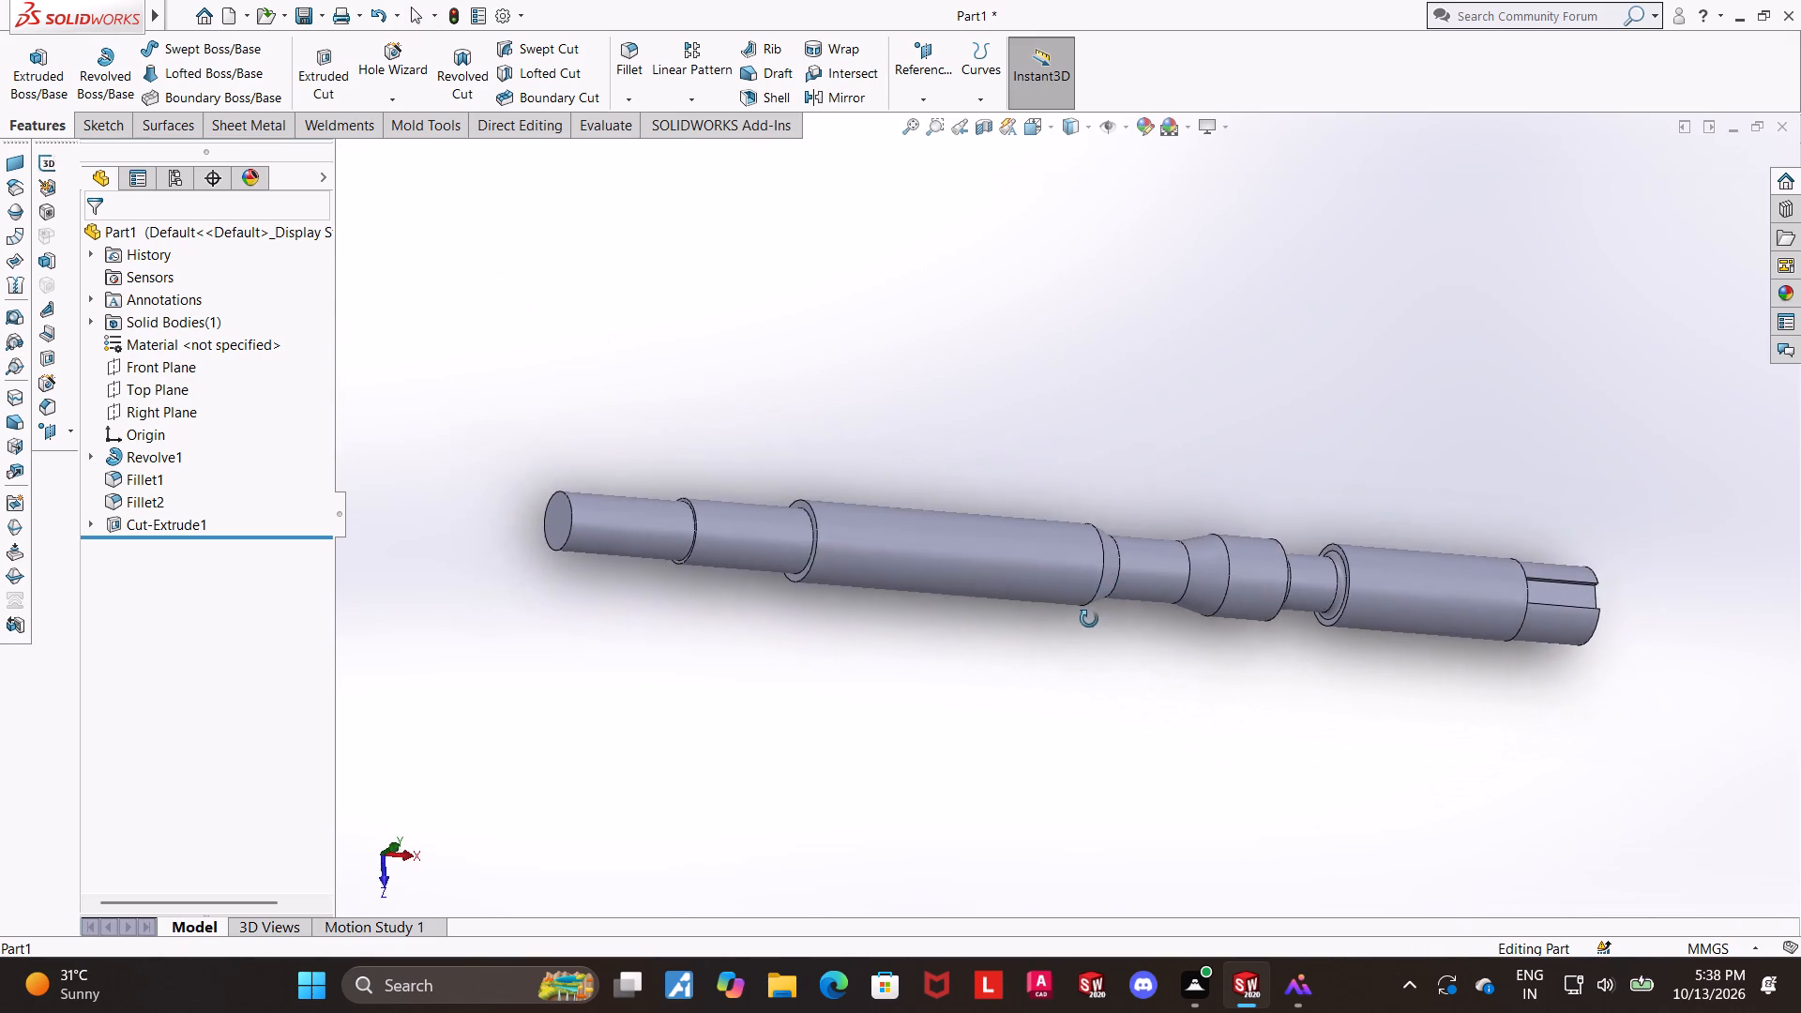
{"action": "middle_click_drag", "start_coordinate": [1089, 619], "coordinate": [1090, 621]}
{"action": "scroll", "coordinate": [847, 577], "scroll_direction": "up", "scroll_amount": 2}
Start a new sketch on the Top Plane.
{"action": "left_click", "coordinate": [140, 399]}
{"action": "left_click", "coordinate": [158, 367]}
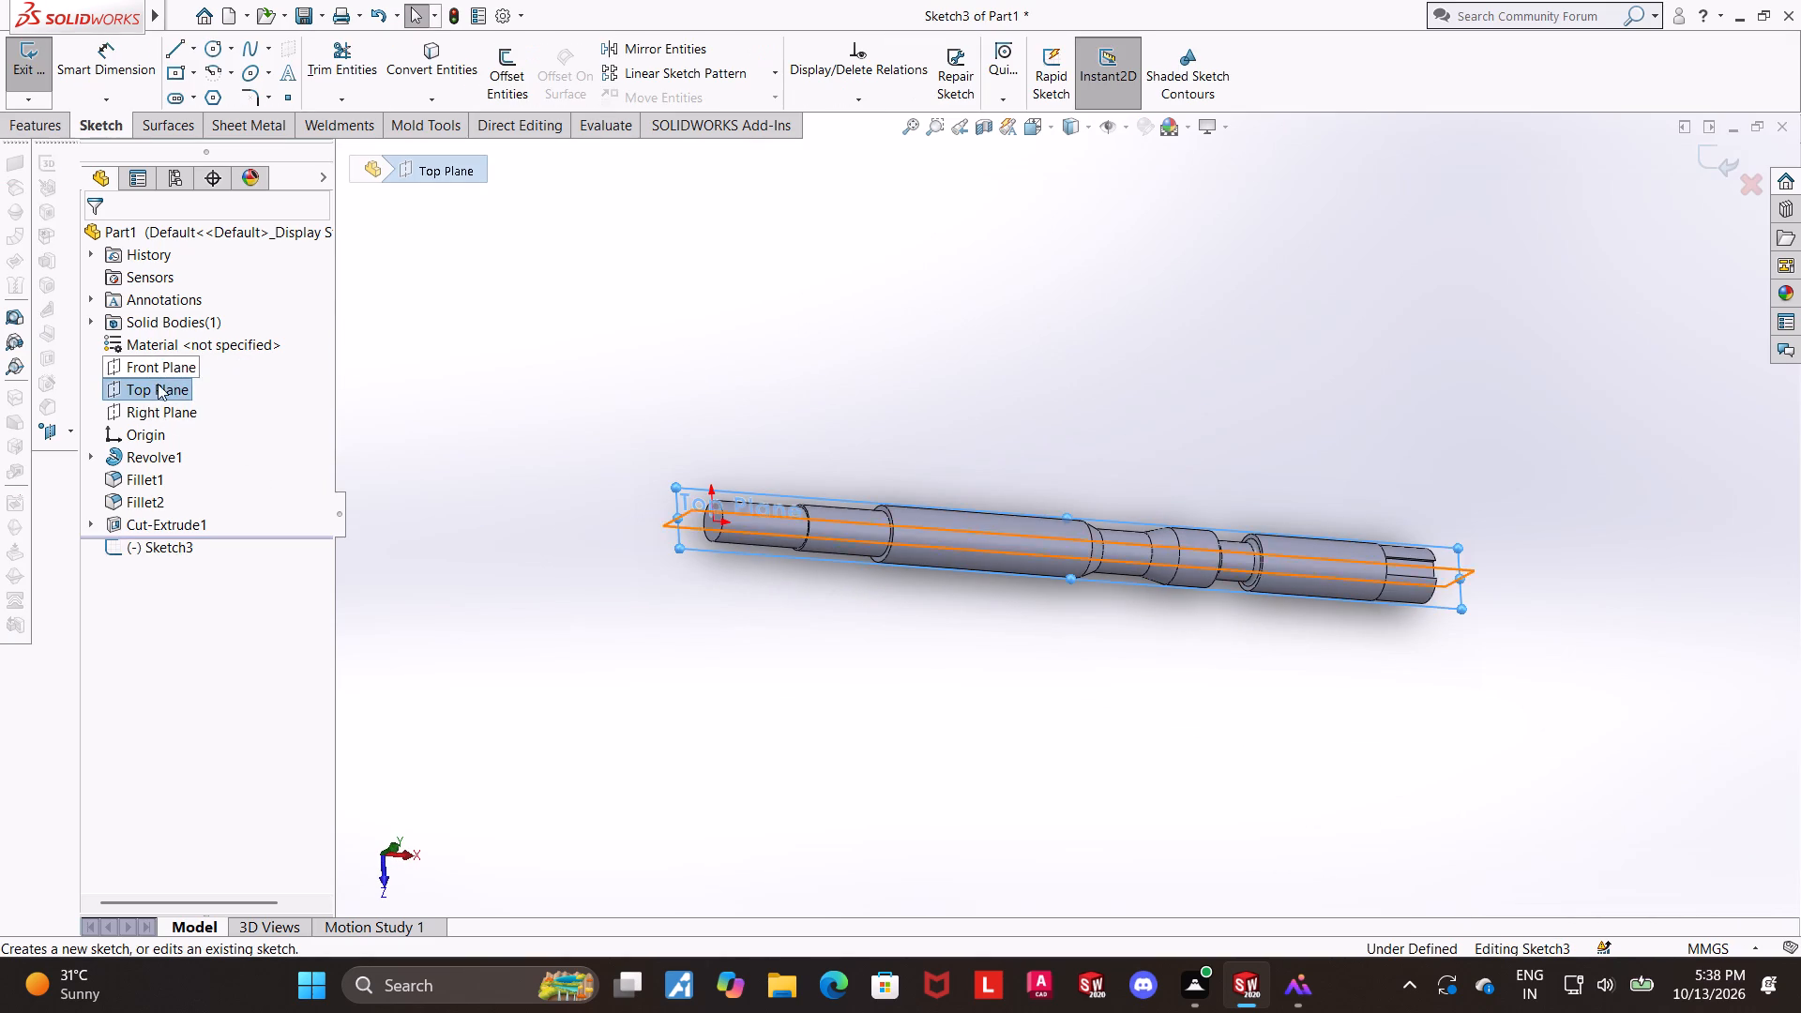
{"action": "left_click", "coordinate": [174, 549]}
{"action": "left_click", "coordinate": [214, 531]}
{"action": "scroll", "coordinate": [1067, 533], "scroll_direction": "up", "scroll_amount": 1}
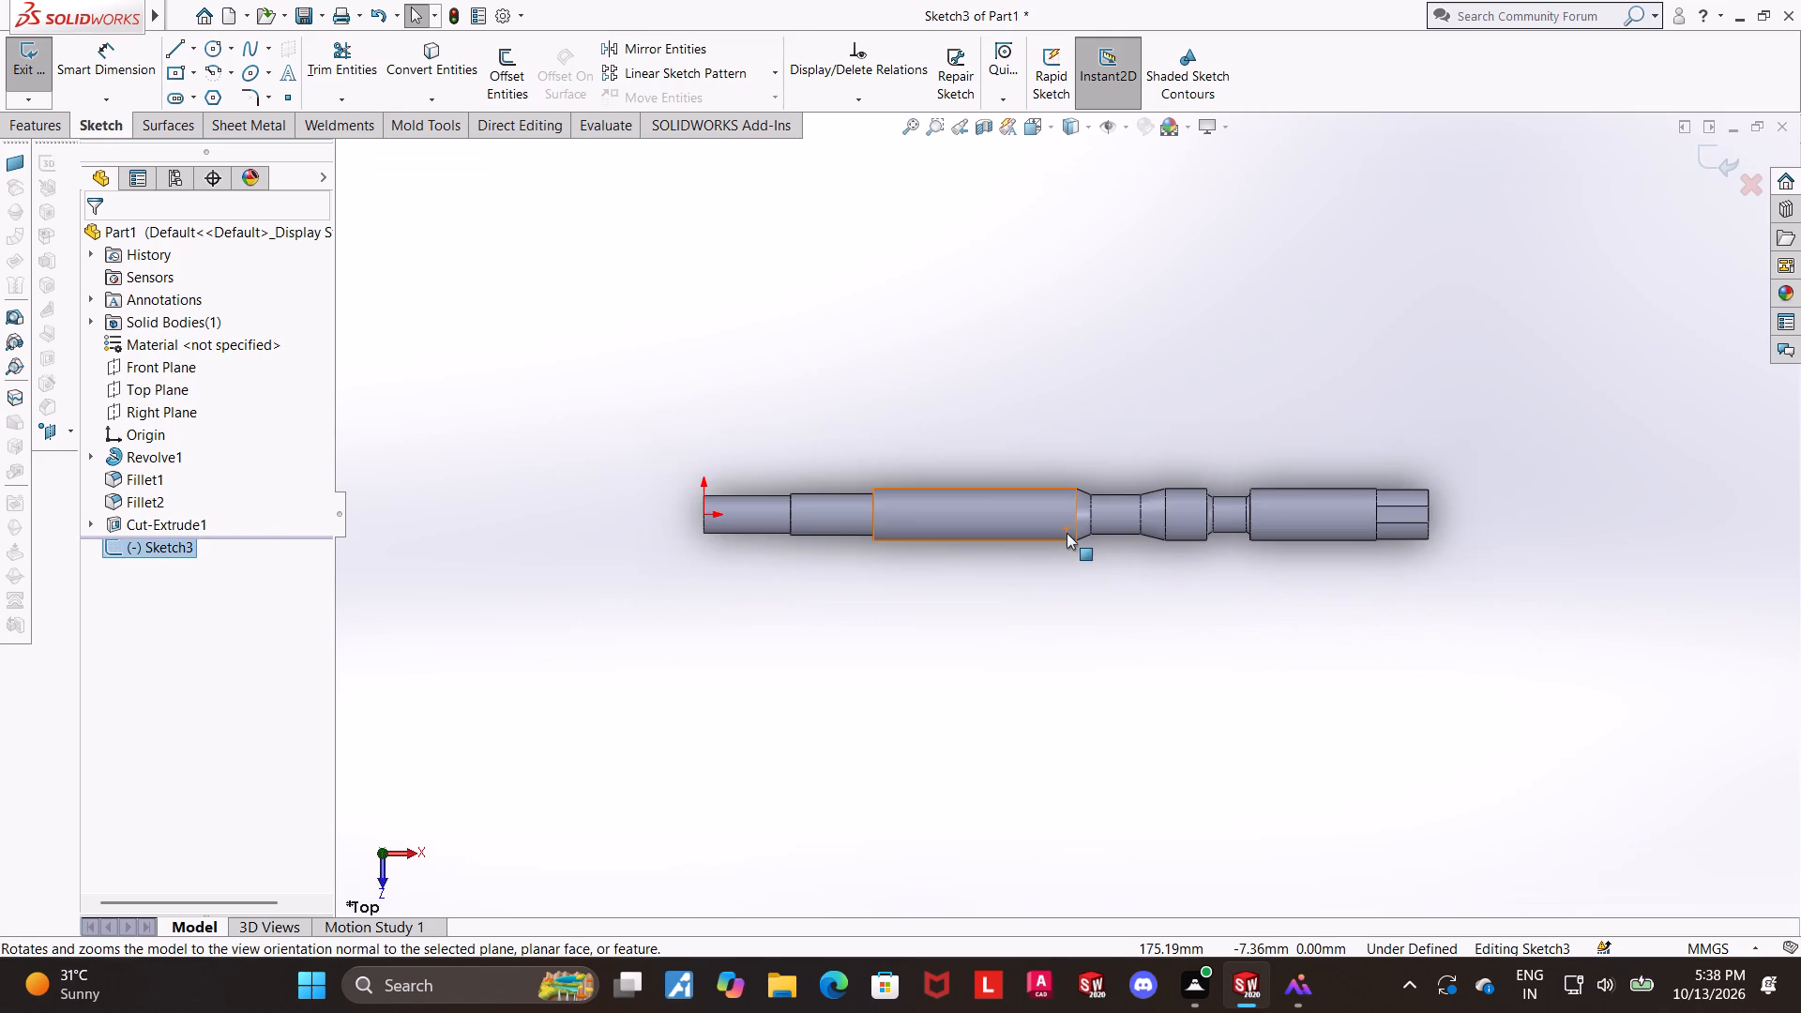
Sketch a centerpoint straight slot along the axis of the second shaft section from the origin, about 22 mm between arc centres and 5.3 mm wide.
{"action": "scroll", "coordinate": [831, 490], "scroll_direction": "down", "scroll_amount": 2}
{"action": "scroll", "coordinate": [935, 532], "scroll_direction": "down", "scroll_amount": 3}
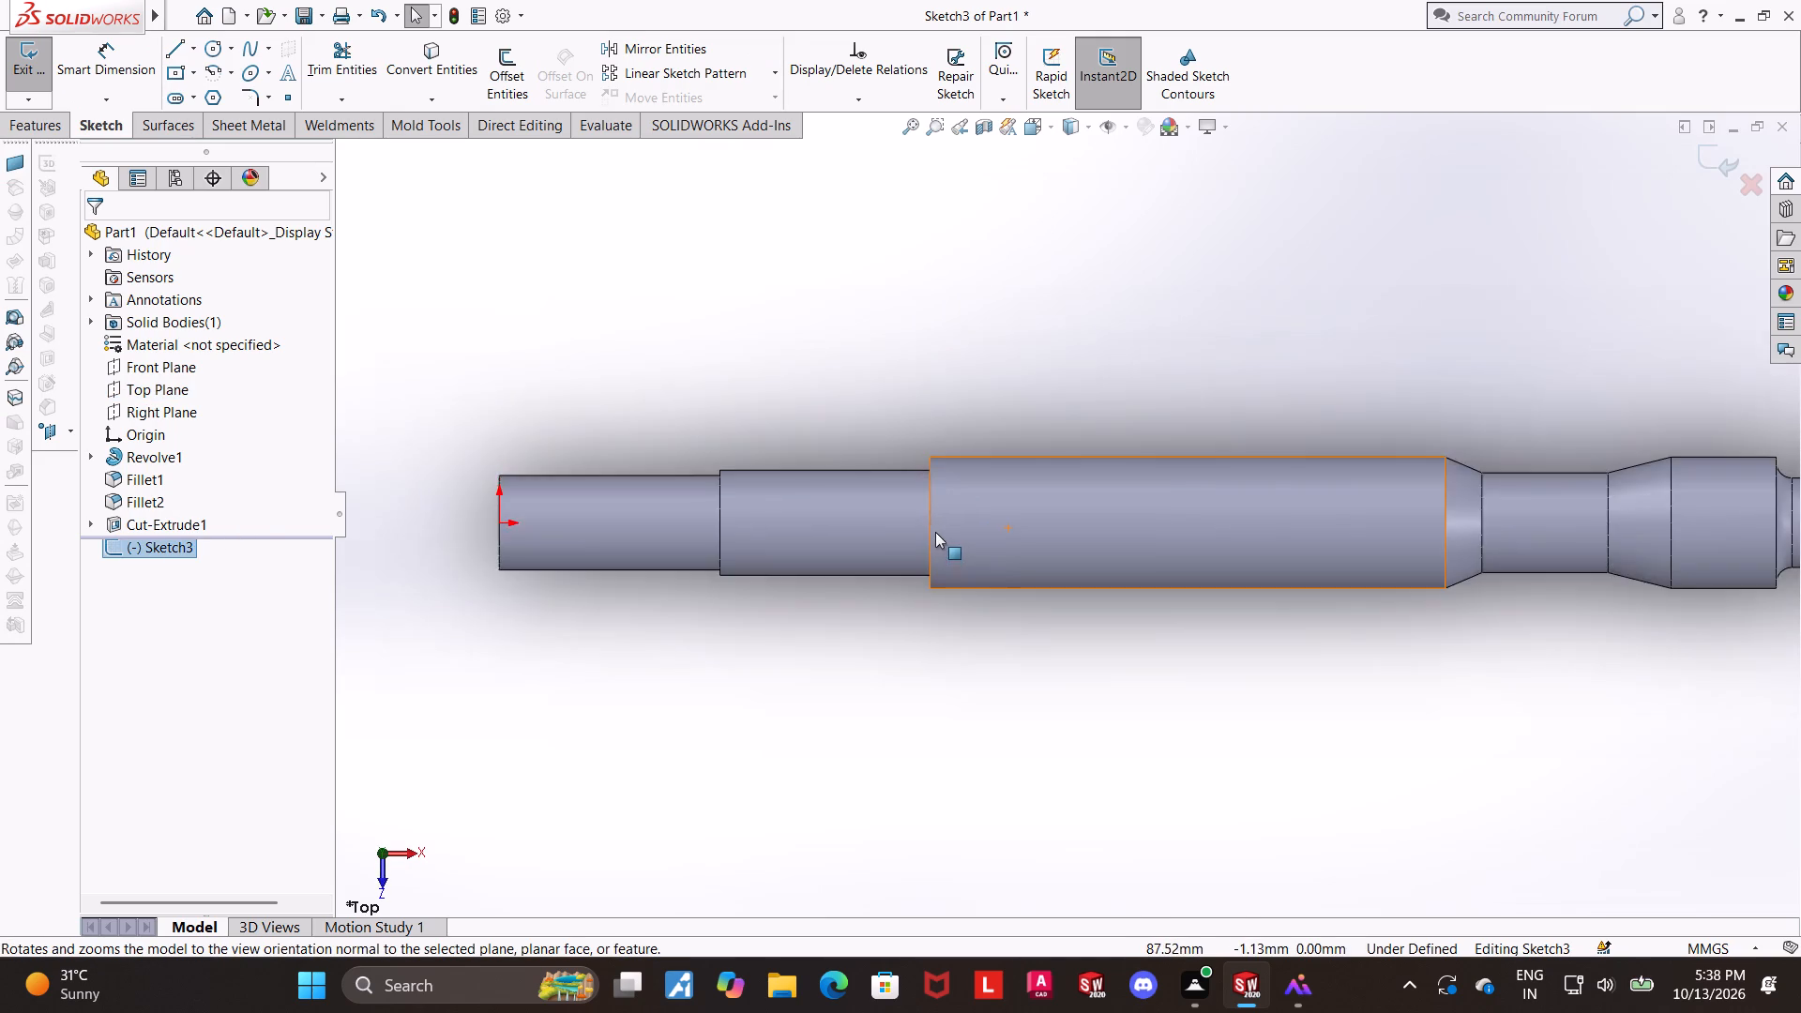
{"action": "scroll", "coordinate": [938, 524], "scroll_direction": "down", "scroll_amount": 3}
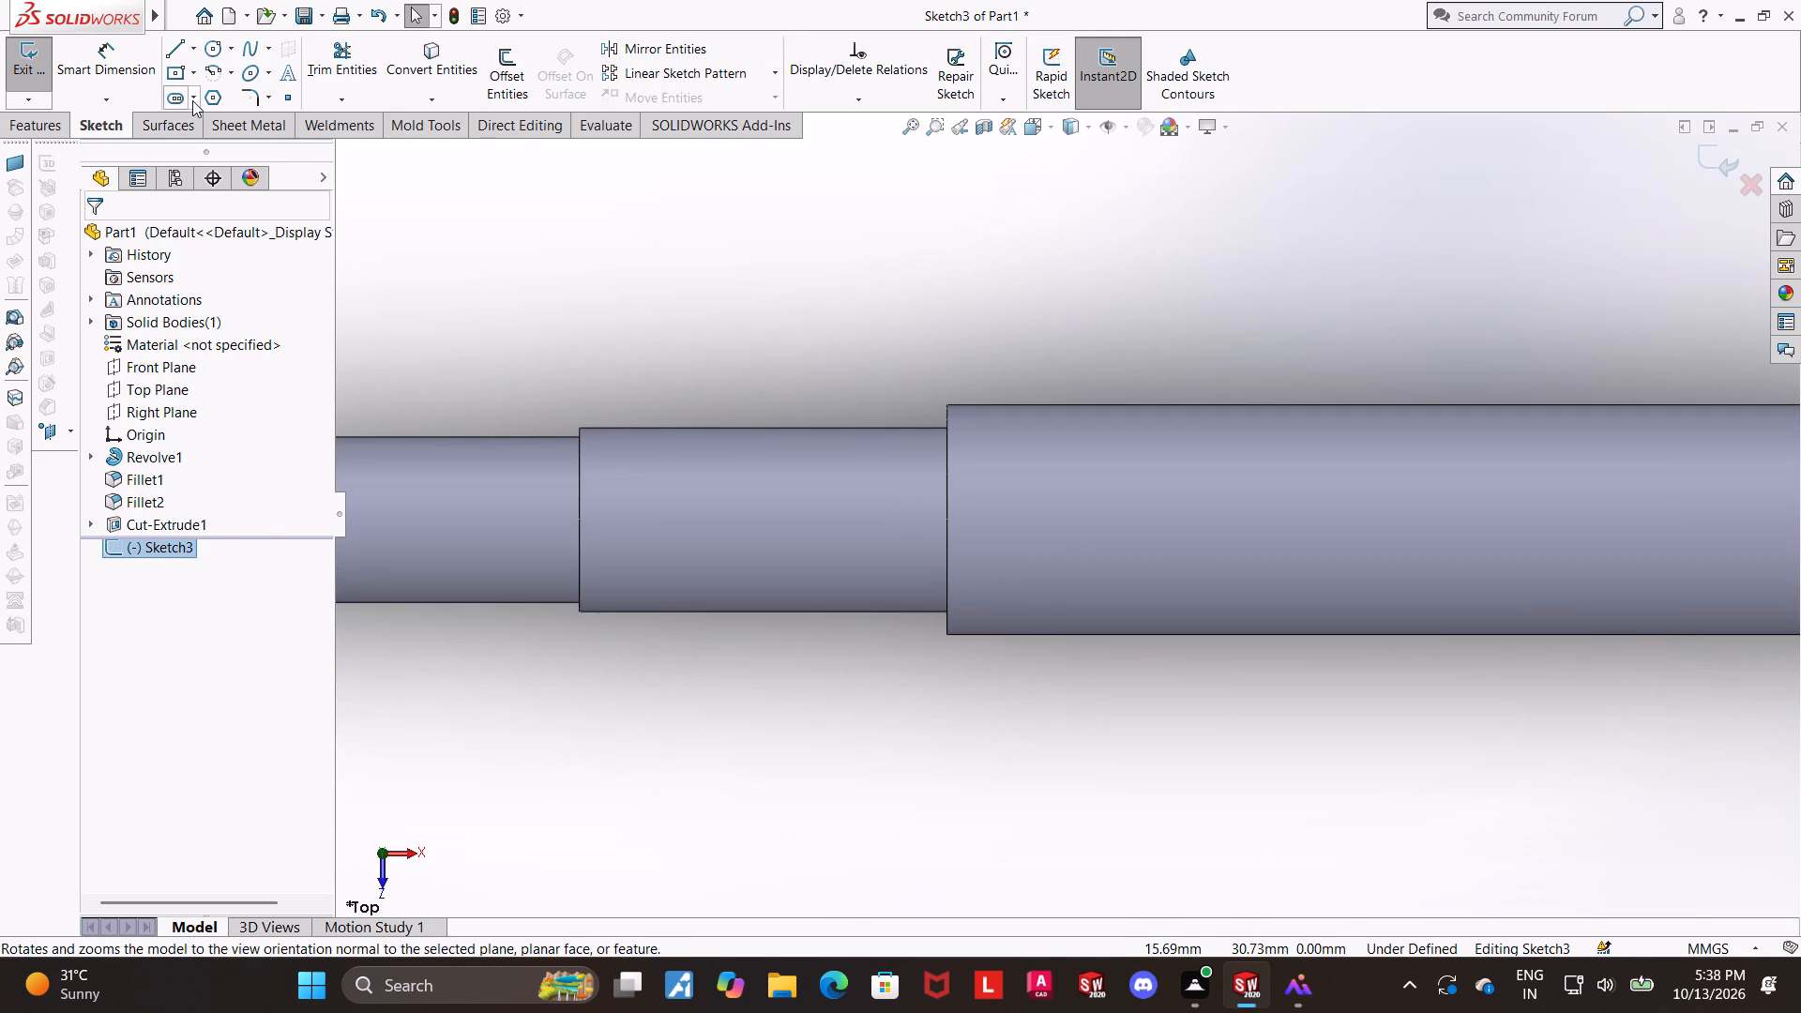
{"action": "left_click", "coordinate": [174, 94]}
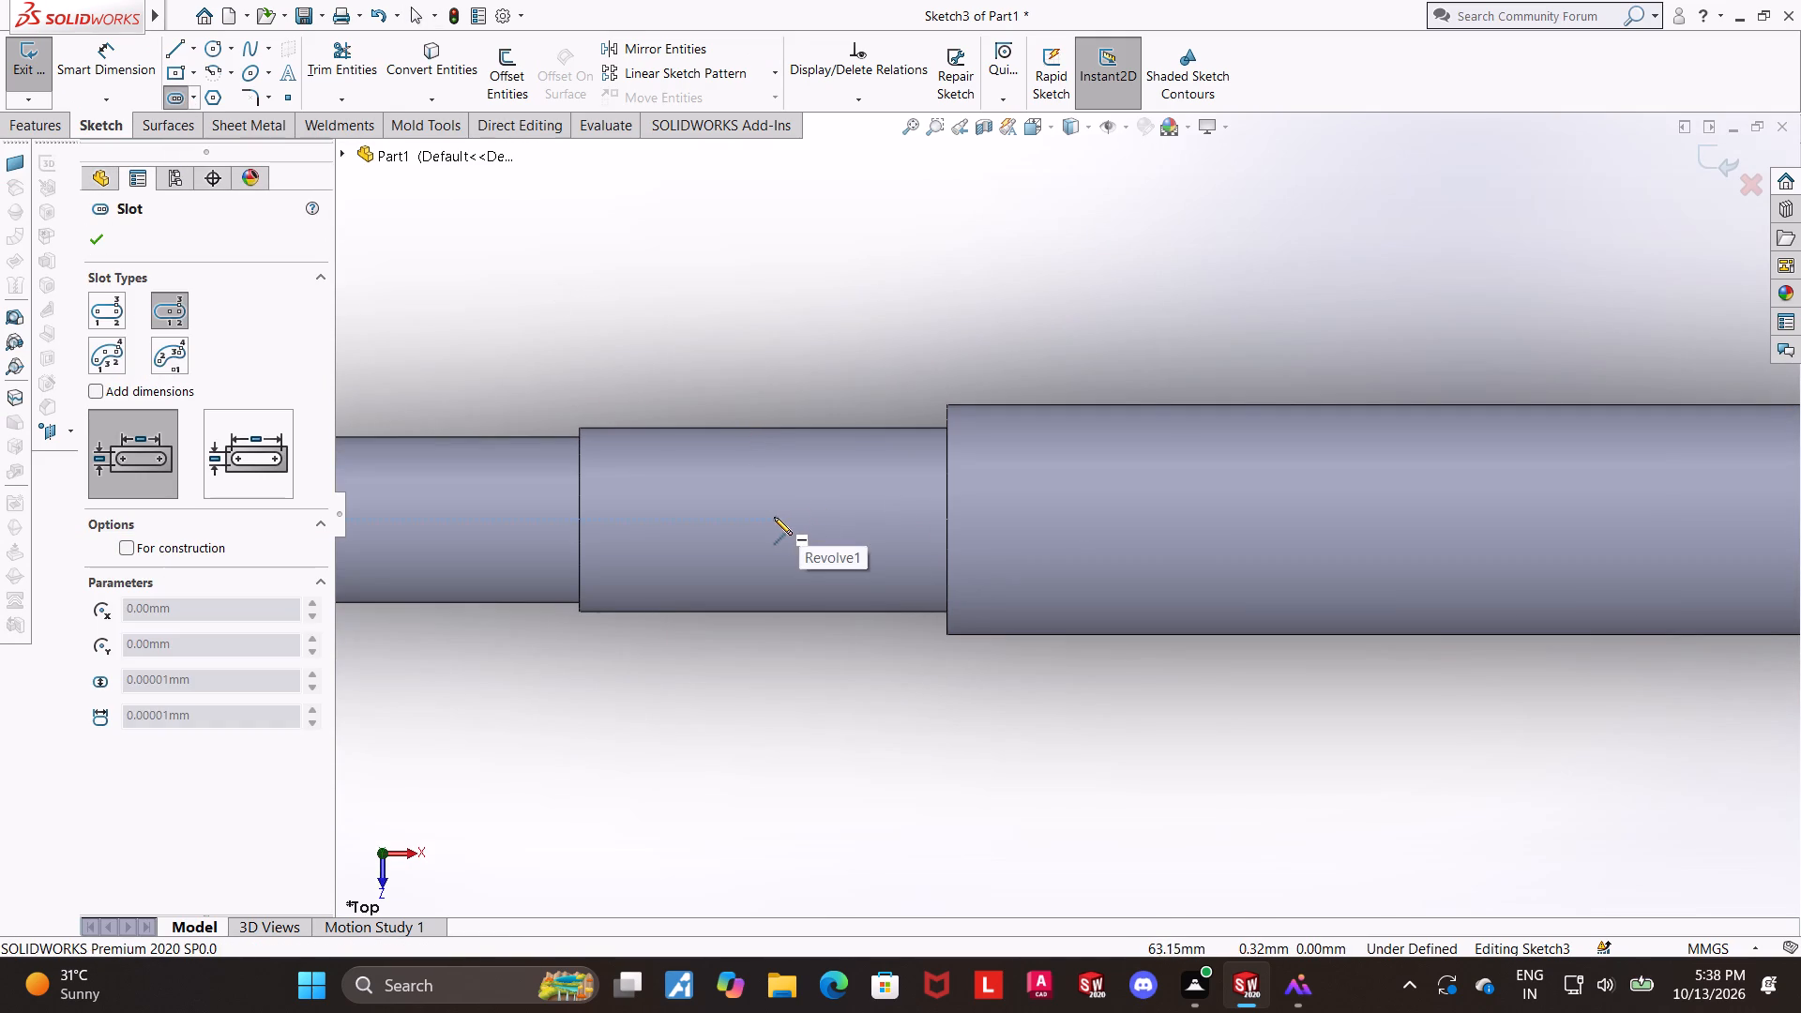
{"action": "left_click", "coordinate": [774, 517]}
{"action": "left_click", "coordinate": [876, 522]}
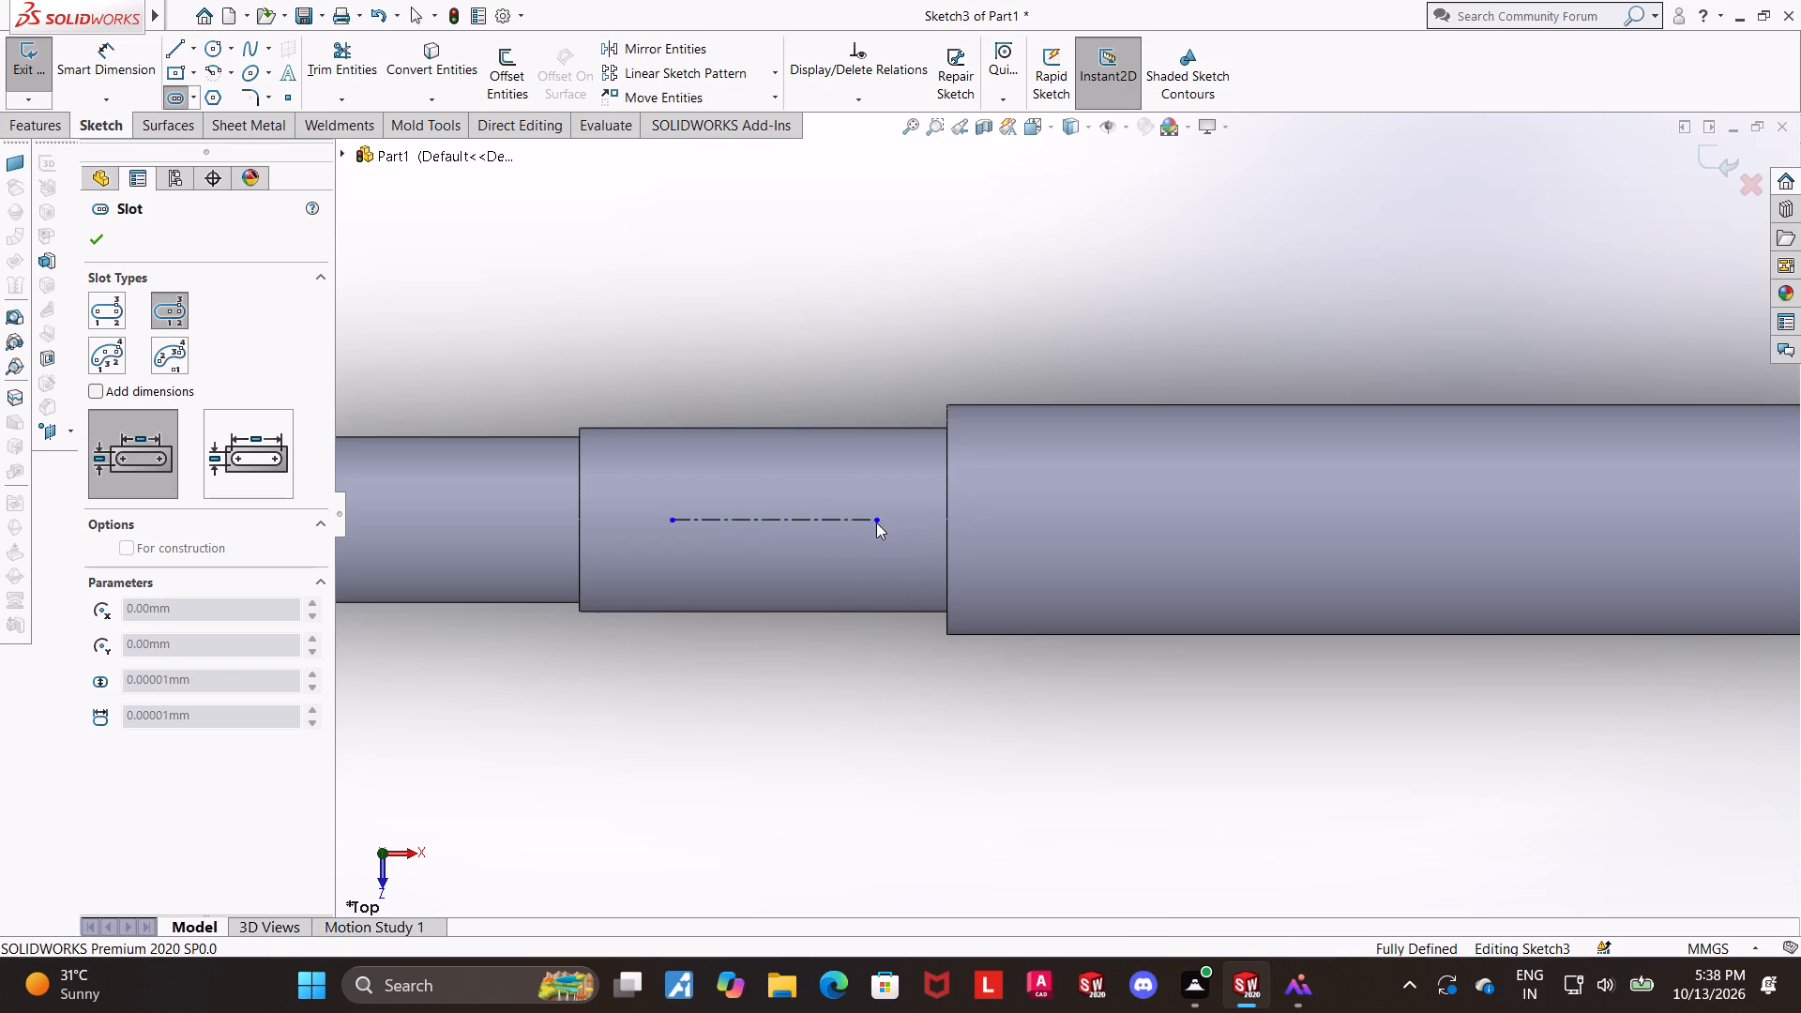
{"action": "left_click", "coordinate": [877, 495]}
{"action": "key", "text": "Escape"}
{"action": "key", "text": "Escape"}
Dimension the distance between the slot's two arc centres and set it to 26 mm.
{"action": "left_click", "coordinate": [98, 75]}
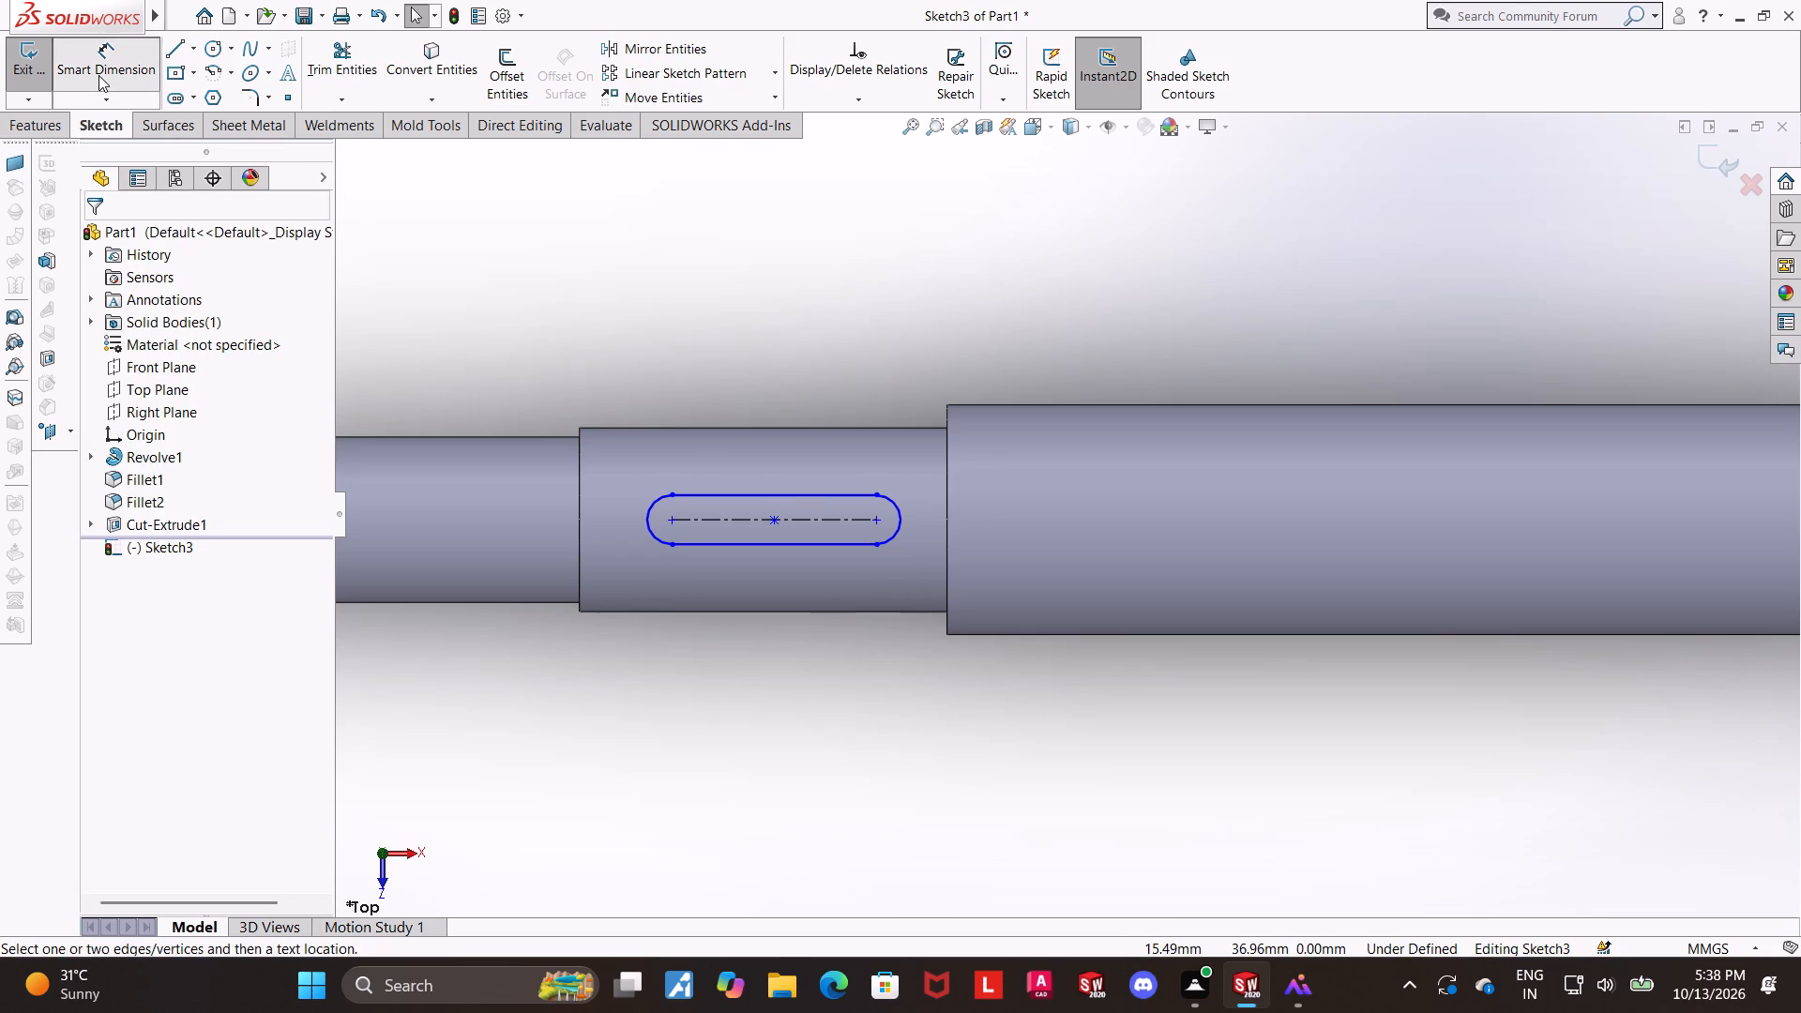
{"action": "left_click", "coordinate": [670, 521]}
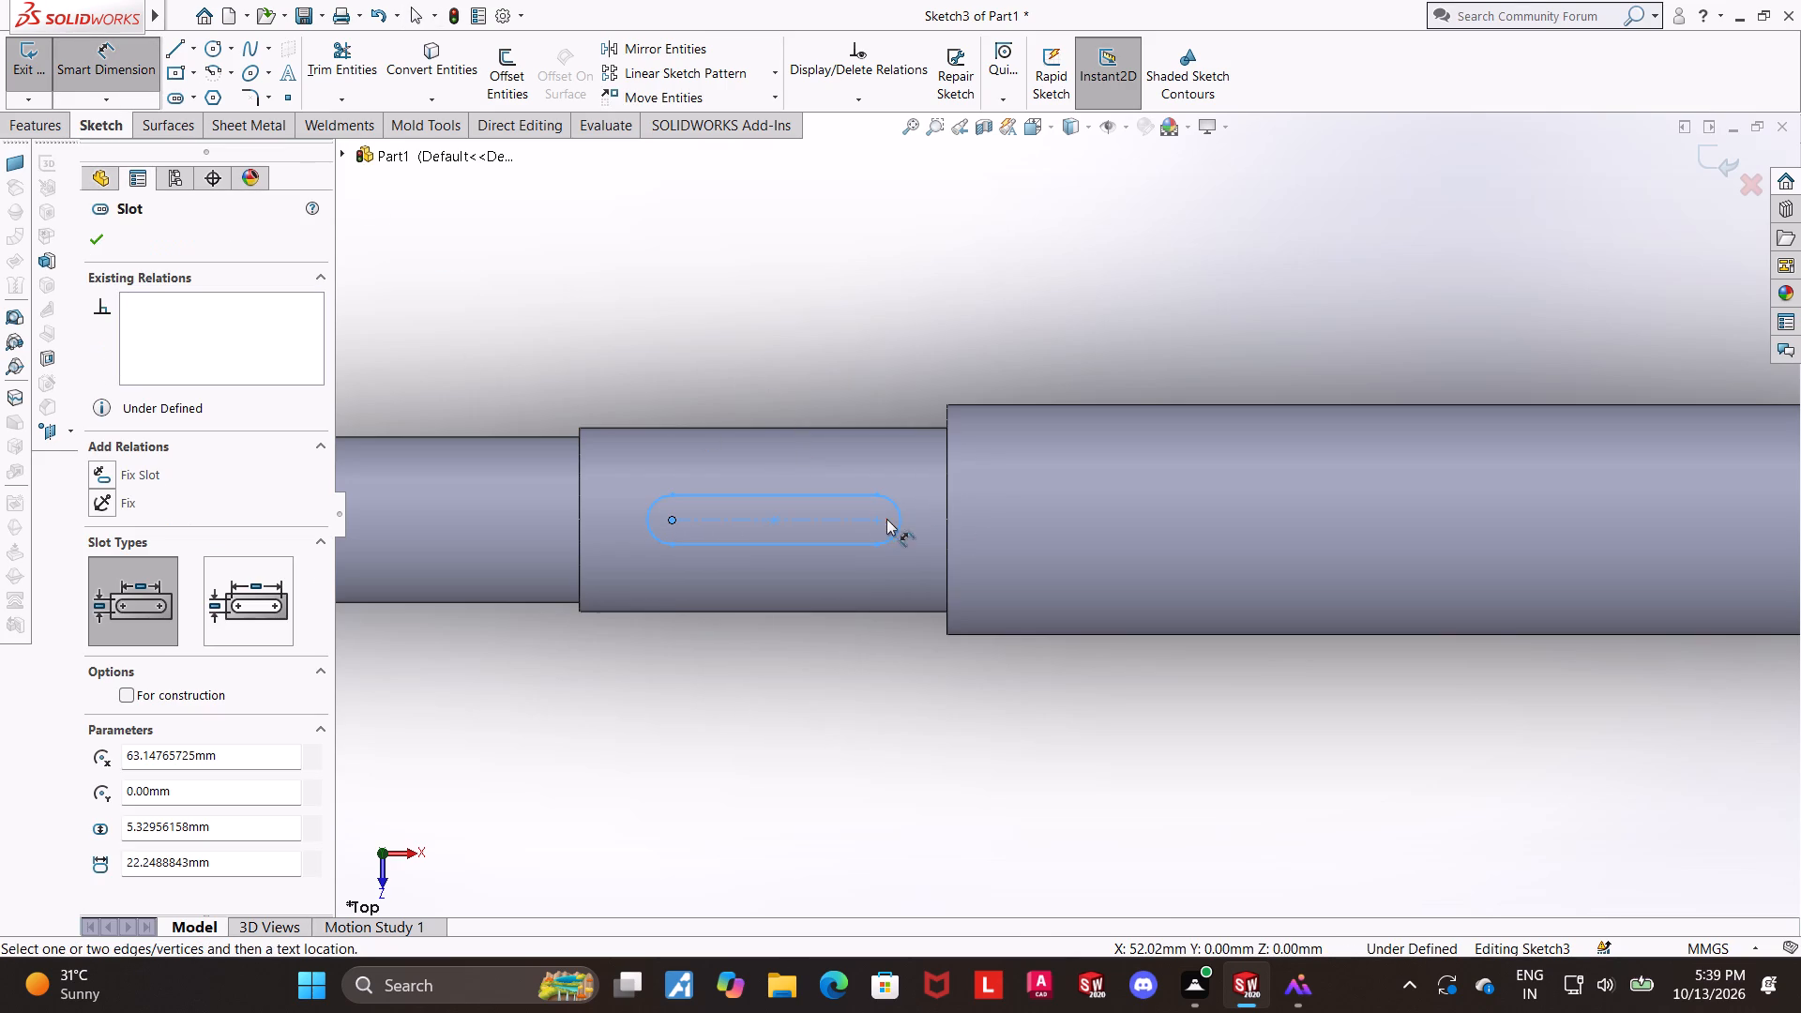
{"action": "left_click", "coordinate": [877, 519]}
{"action": "left_click", "coordinate": [826, 347]}
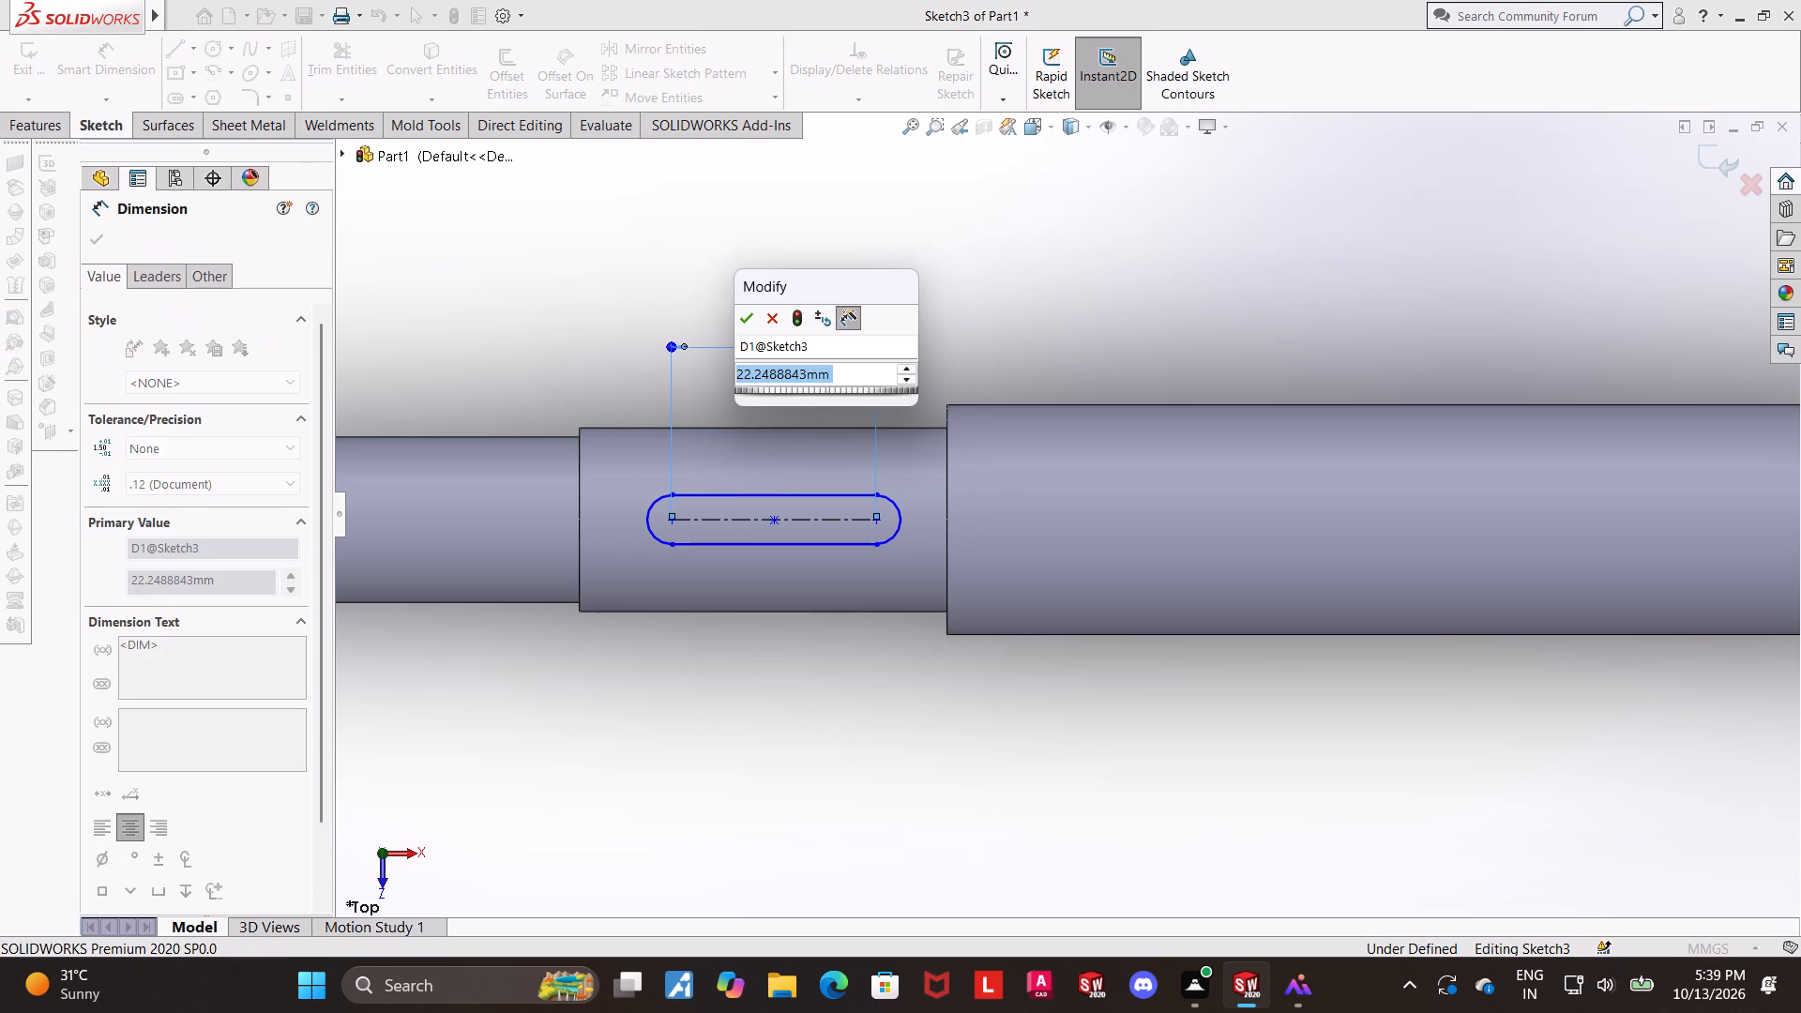
{"action": "key", "text": "2"}
{"action": "key", "text": "Return"}
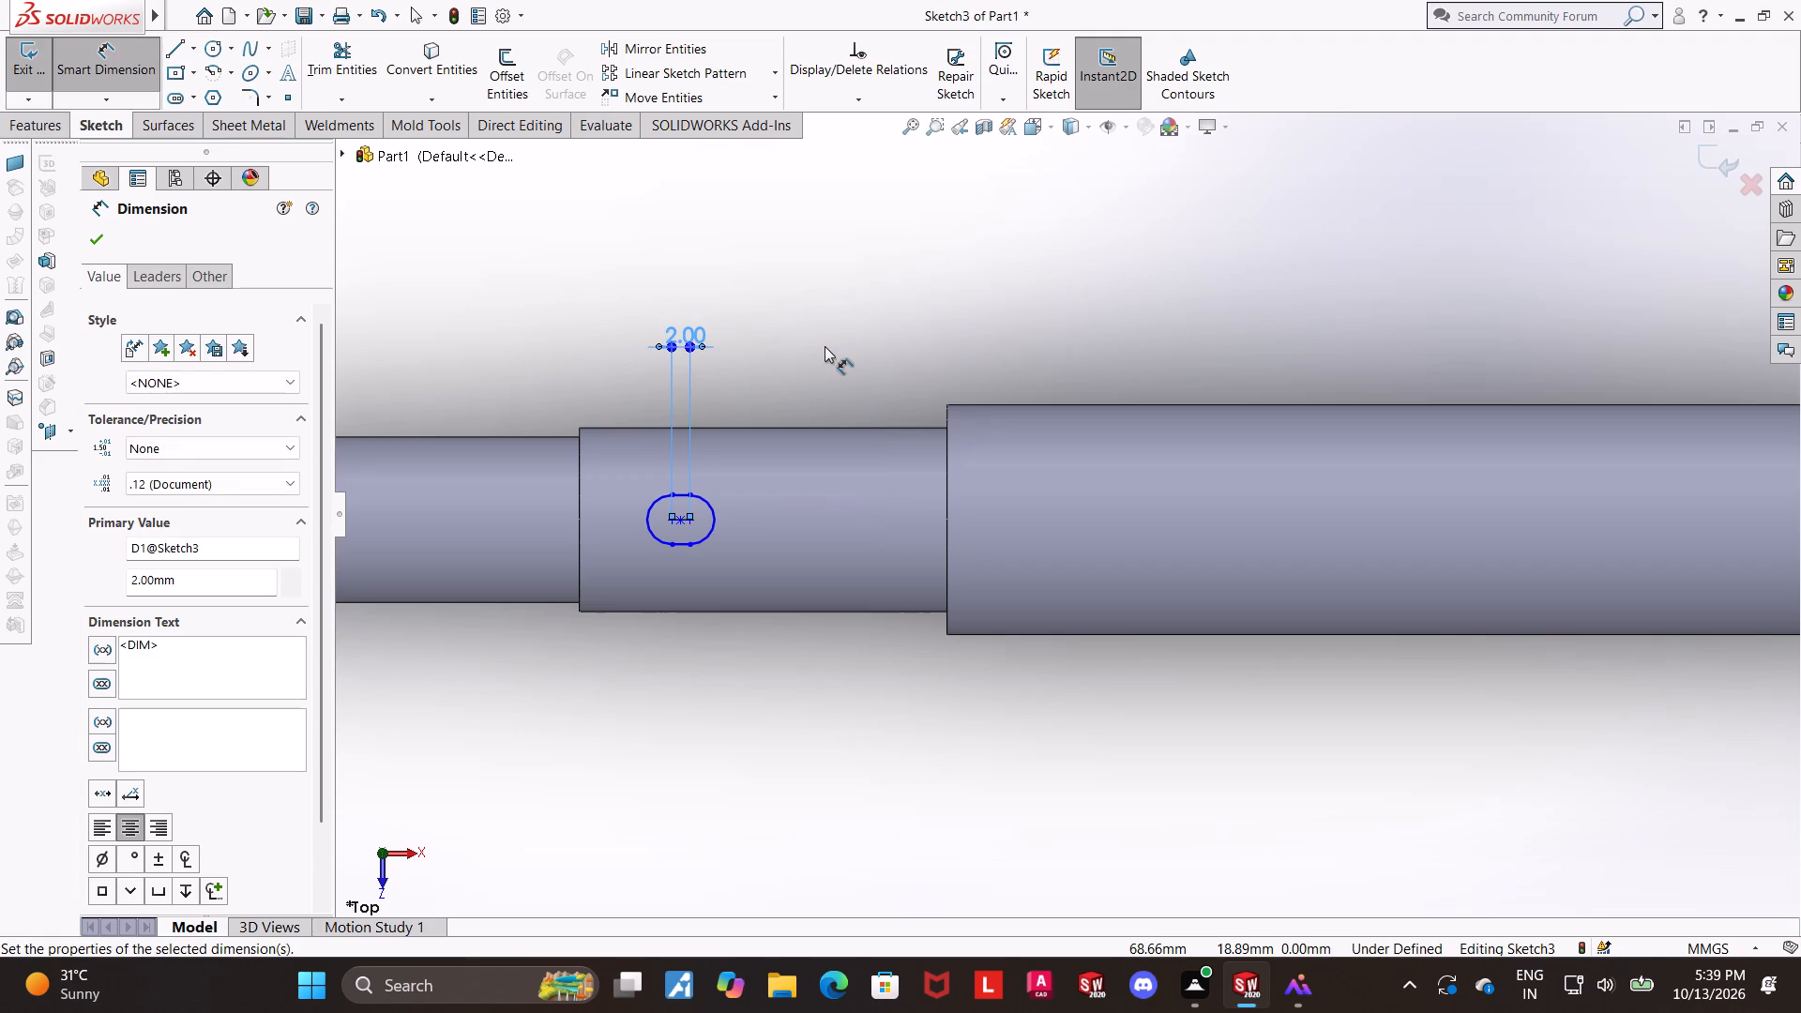
{"action": "key", "text": "ctrl+z"}
{"action": "double_click", "coordinate": [807, 344]}
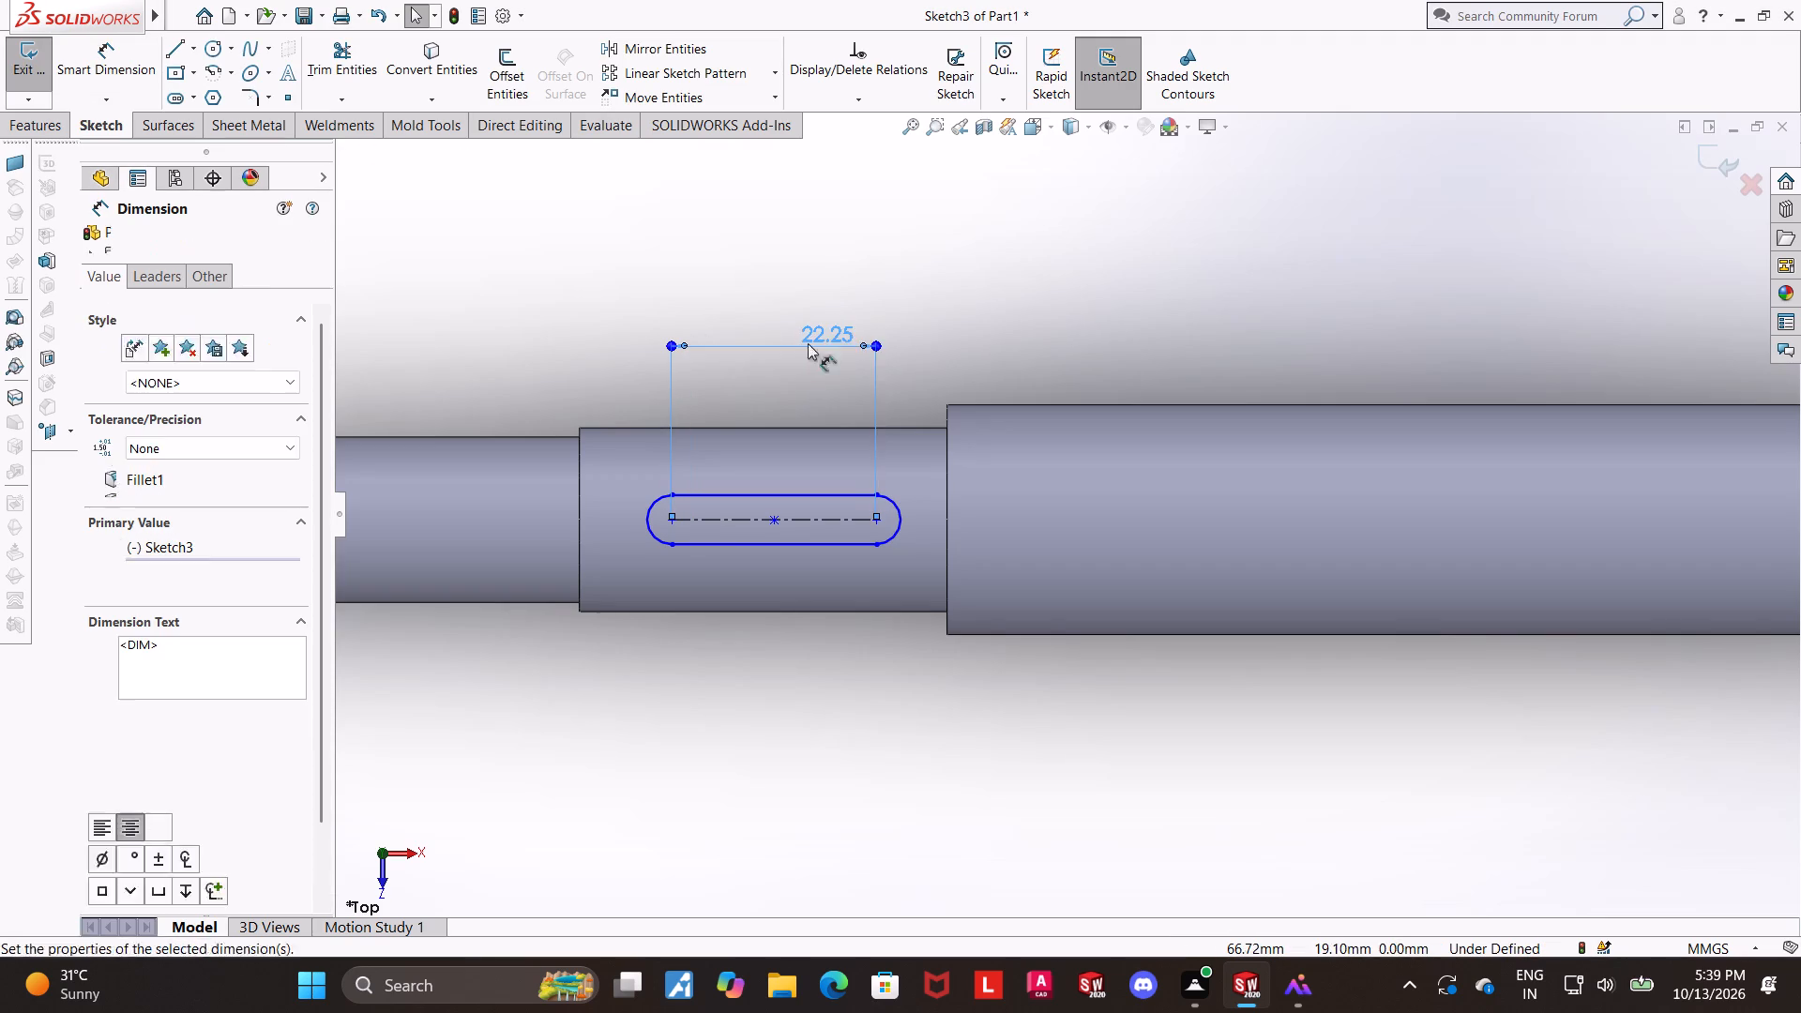
{"action": "type", "text": "26"}
{"action": "key", "text": "Return"}
{"action": "key", "text": "Escape"}
{"action": "key", "text": "Escape"}
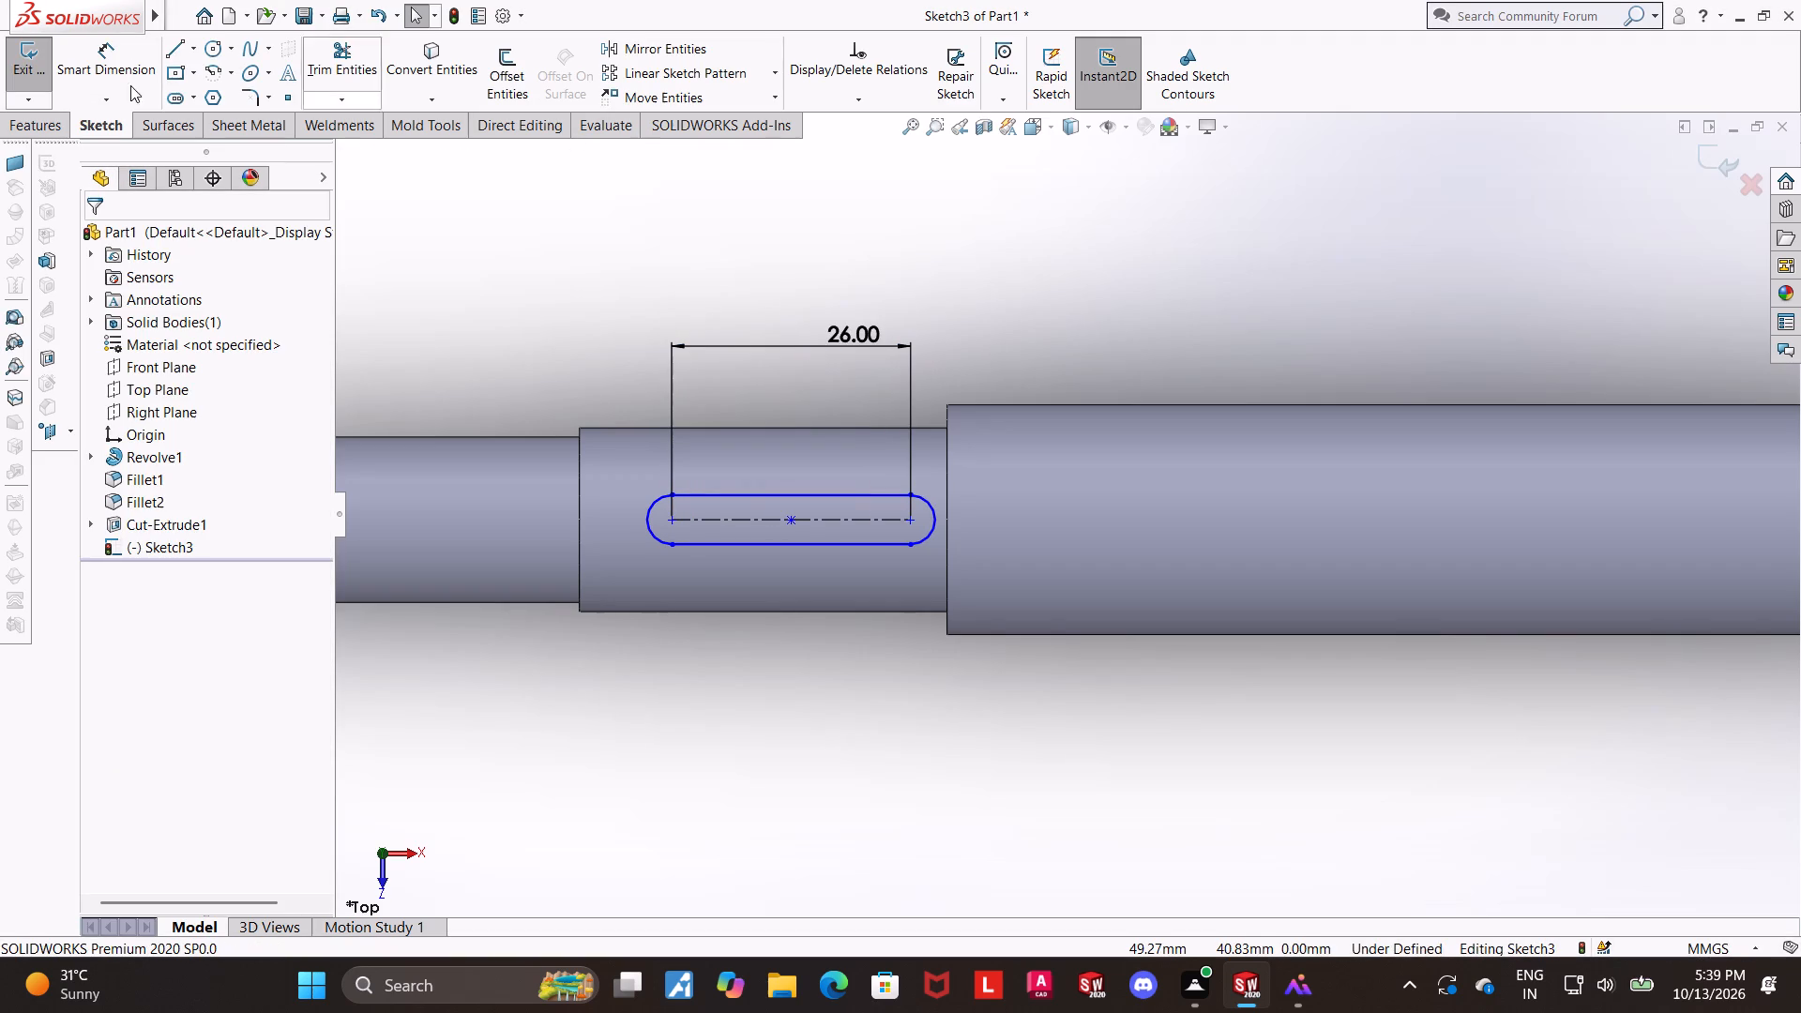
Dimension the slot's nearer arc centre 3 mm from the shoulder edge between the first and second shaft sections.
{"action": "left_click", "coordinate": [88, 79]}
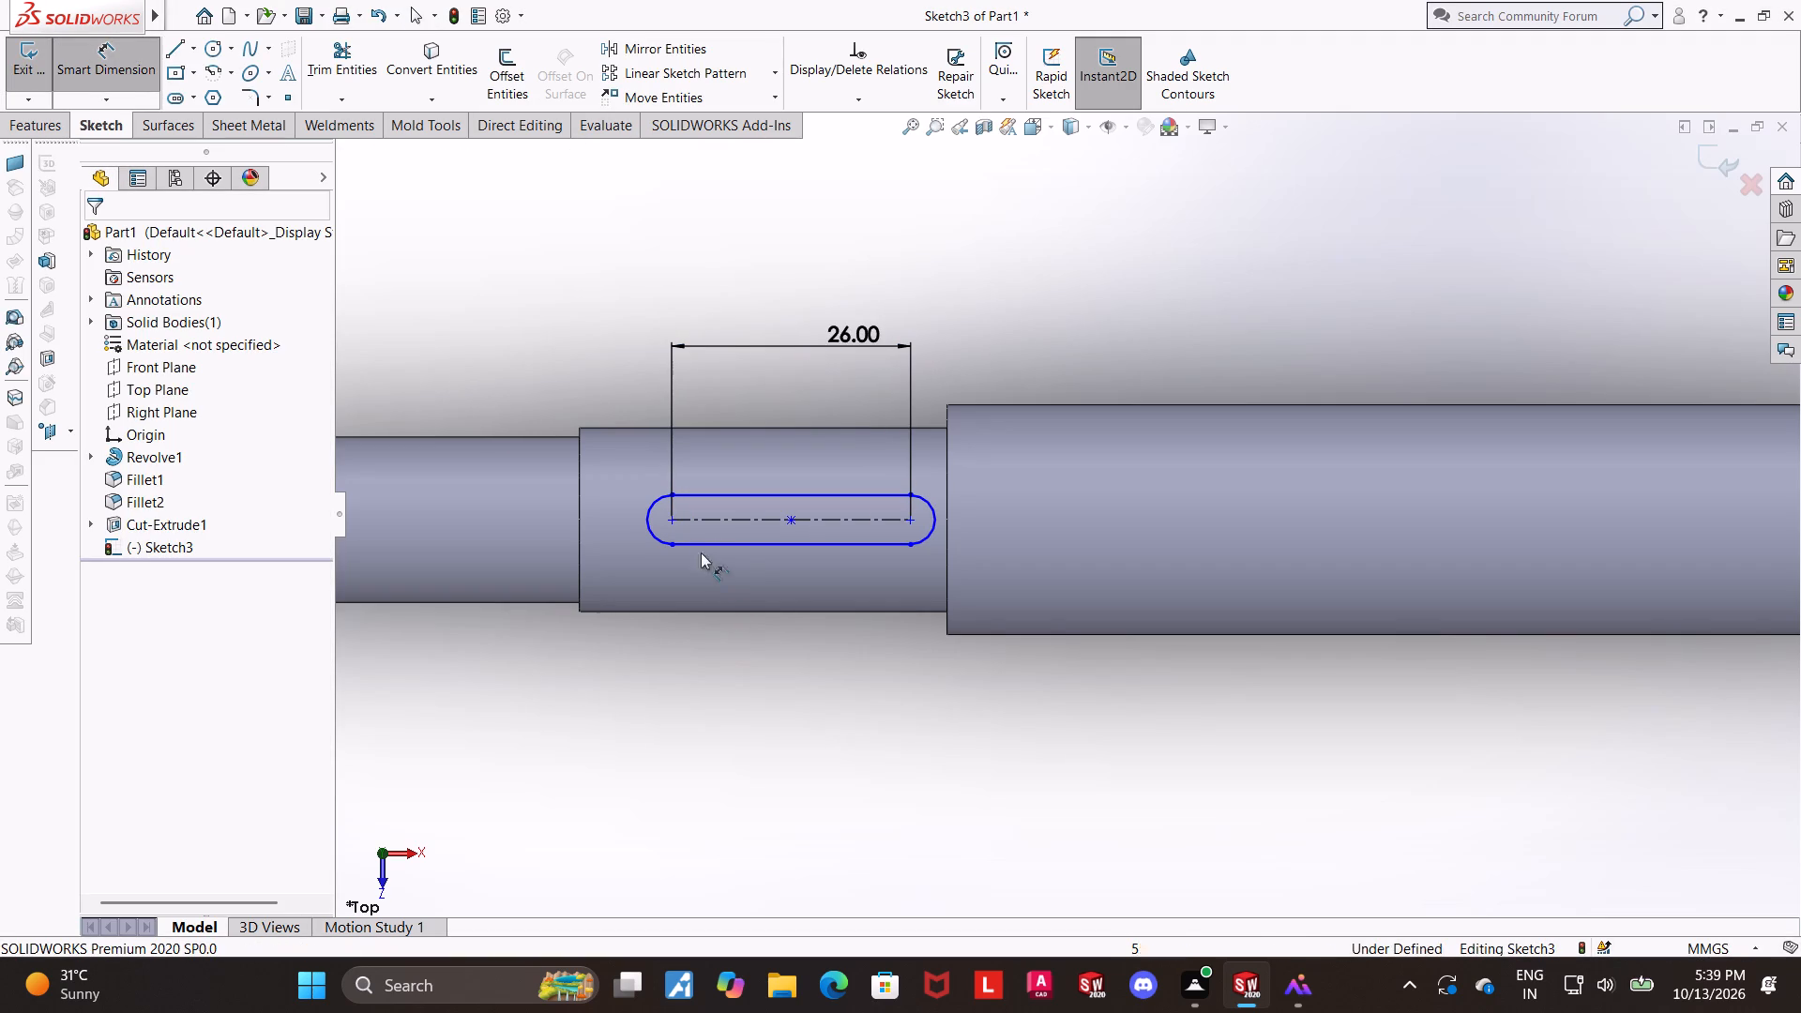
{"action": "left_click", "coordinate": [667, 517]}
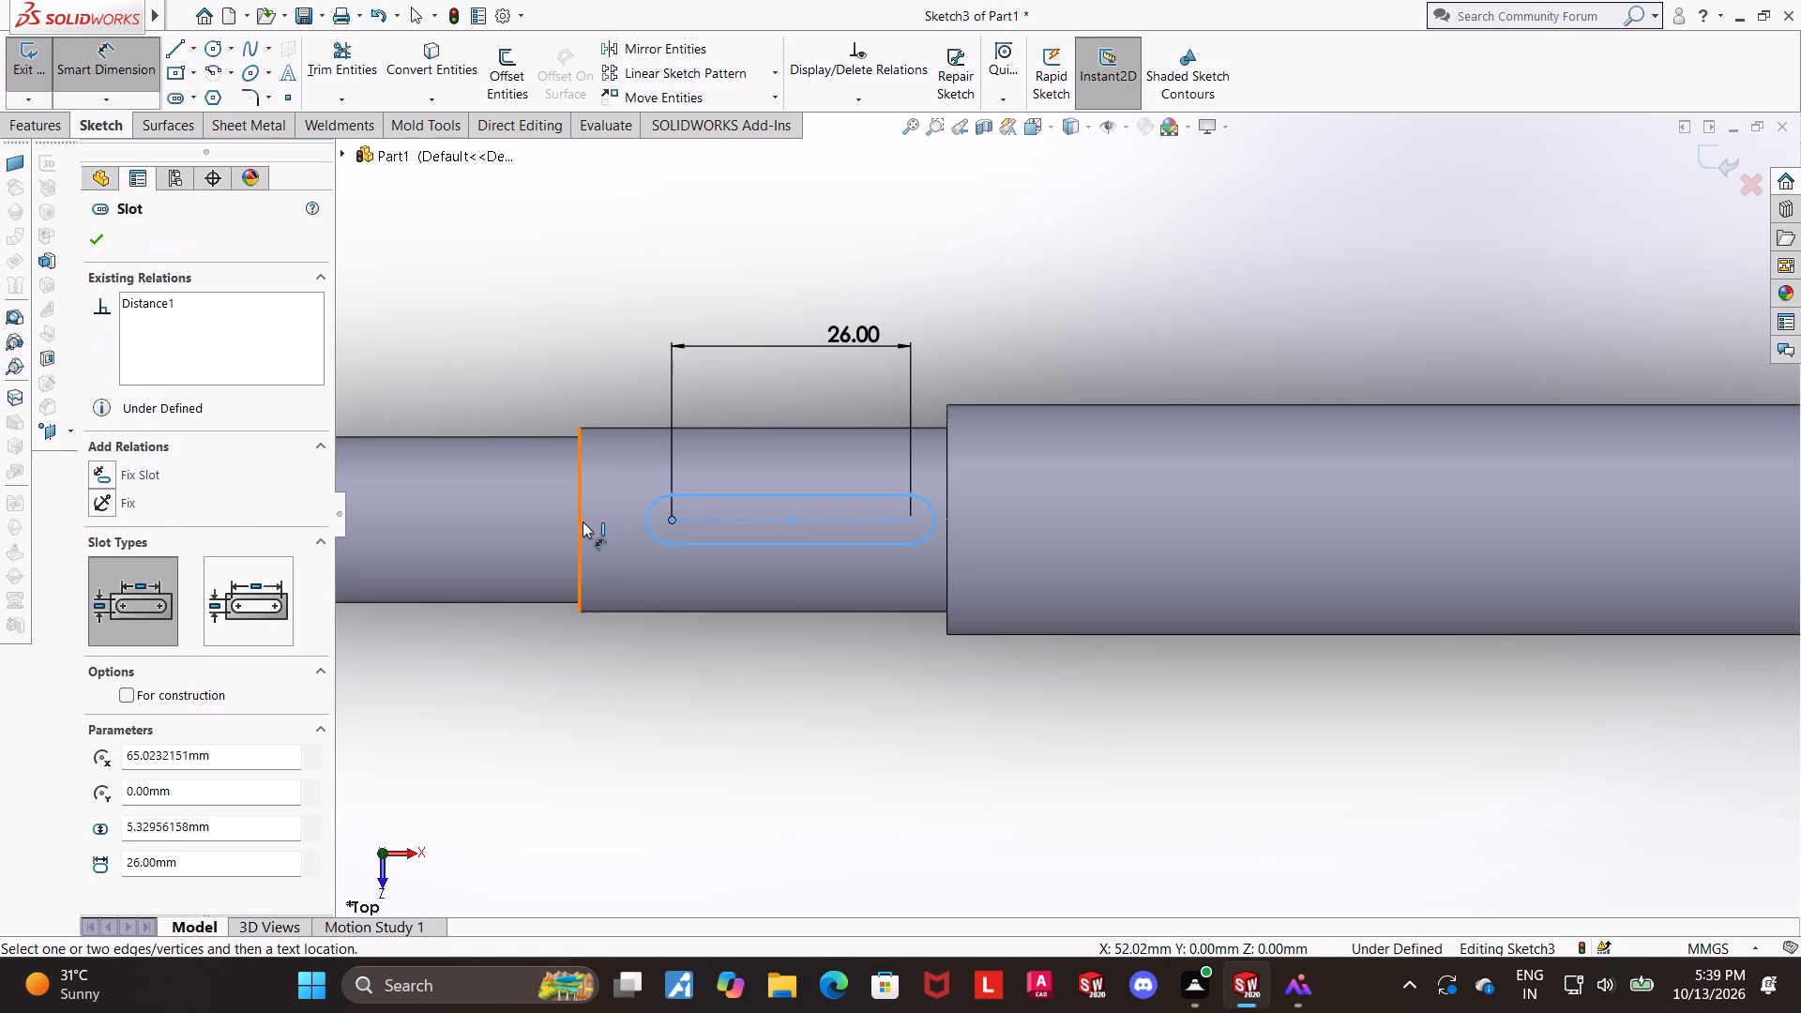
{"action": "left_click", "coordinate": [583, 522]}
{"action": "left_click", "coordinate": [596, 375]}
{"action": "key", "text": "3"}
{"action": "key", "text": "Return"}
{"action": "key", "text": "Escape"}
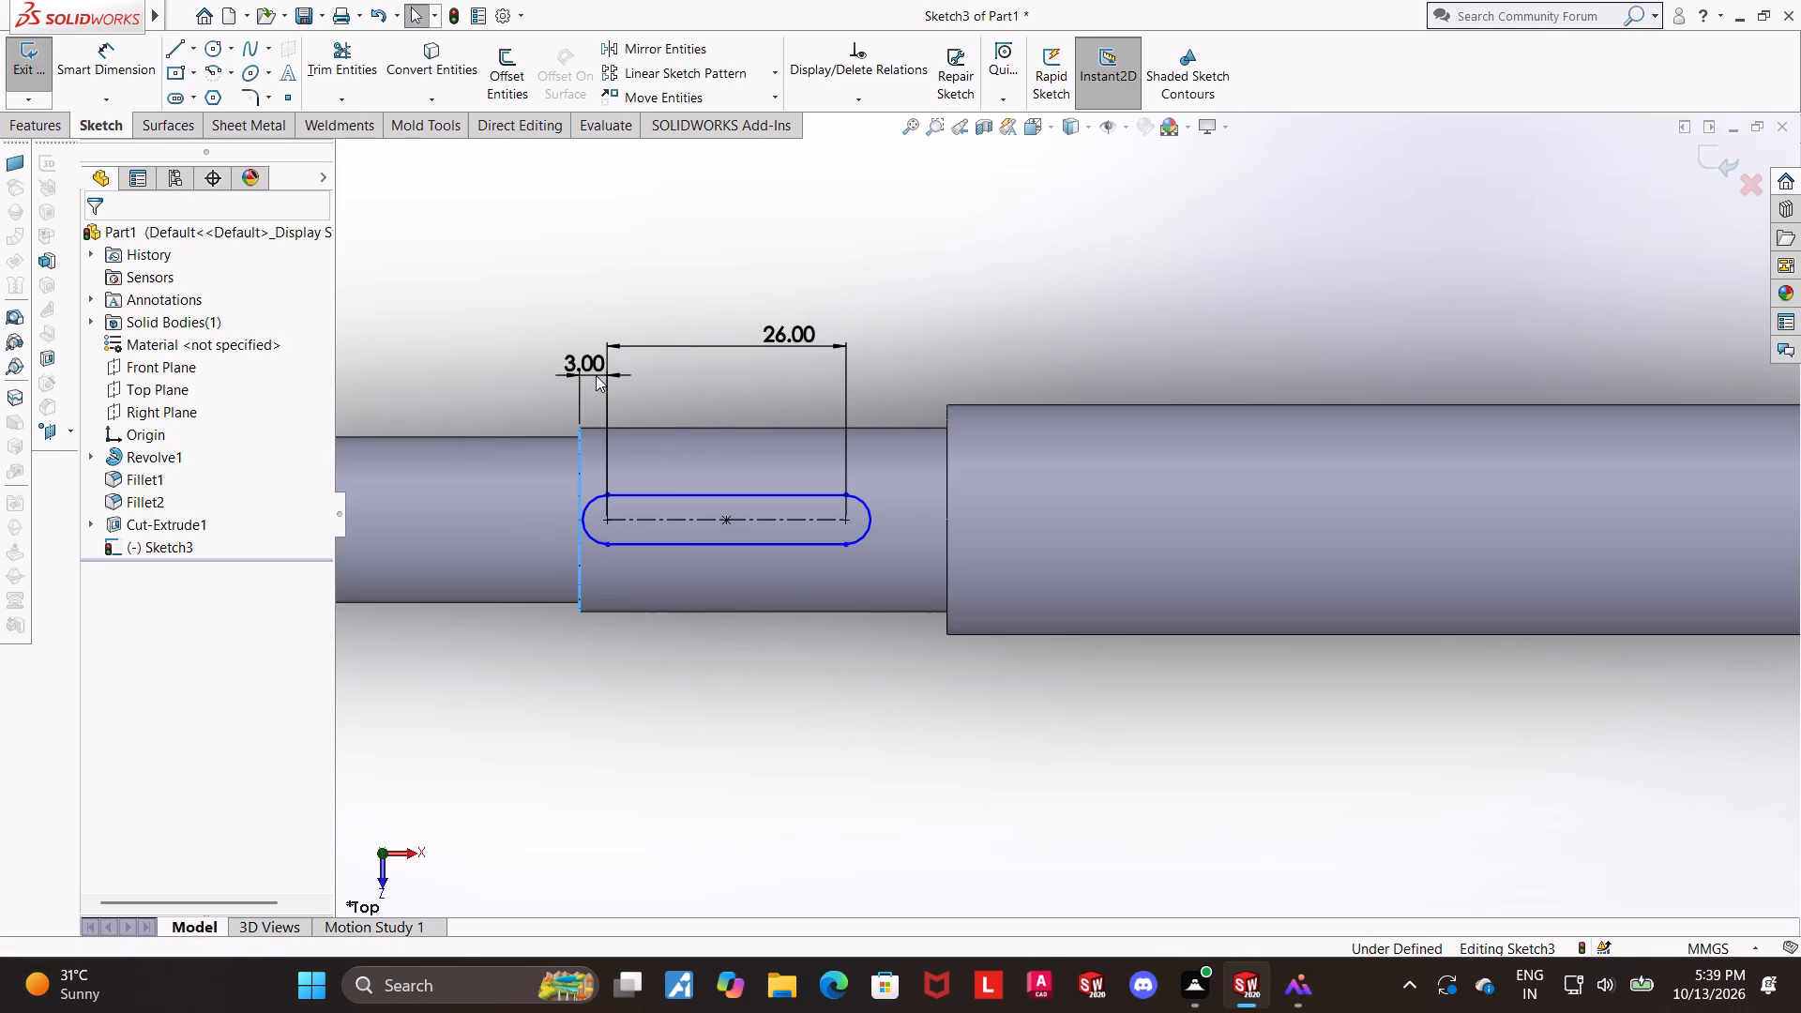
{"action": "key", "text": "Escape"}
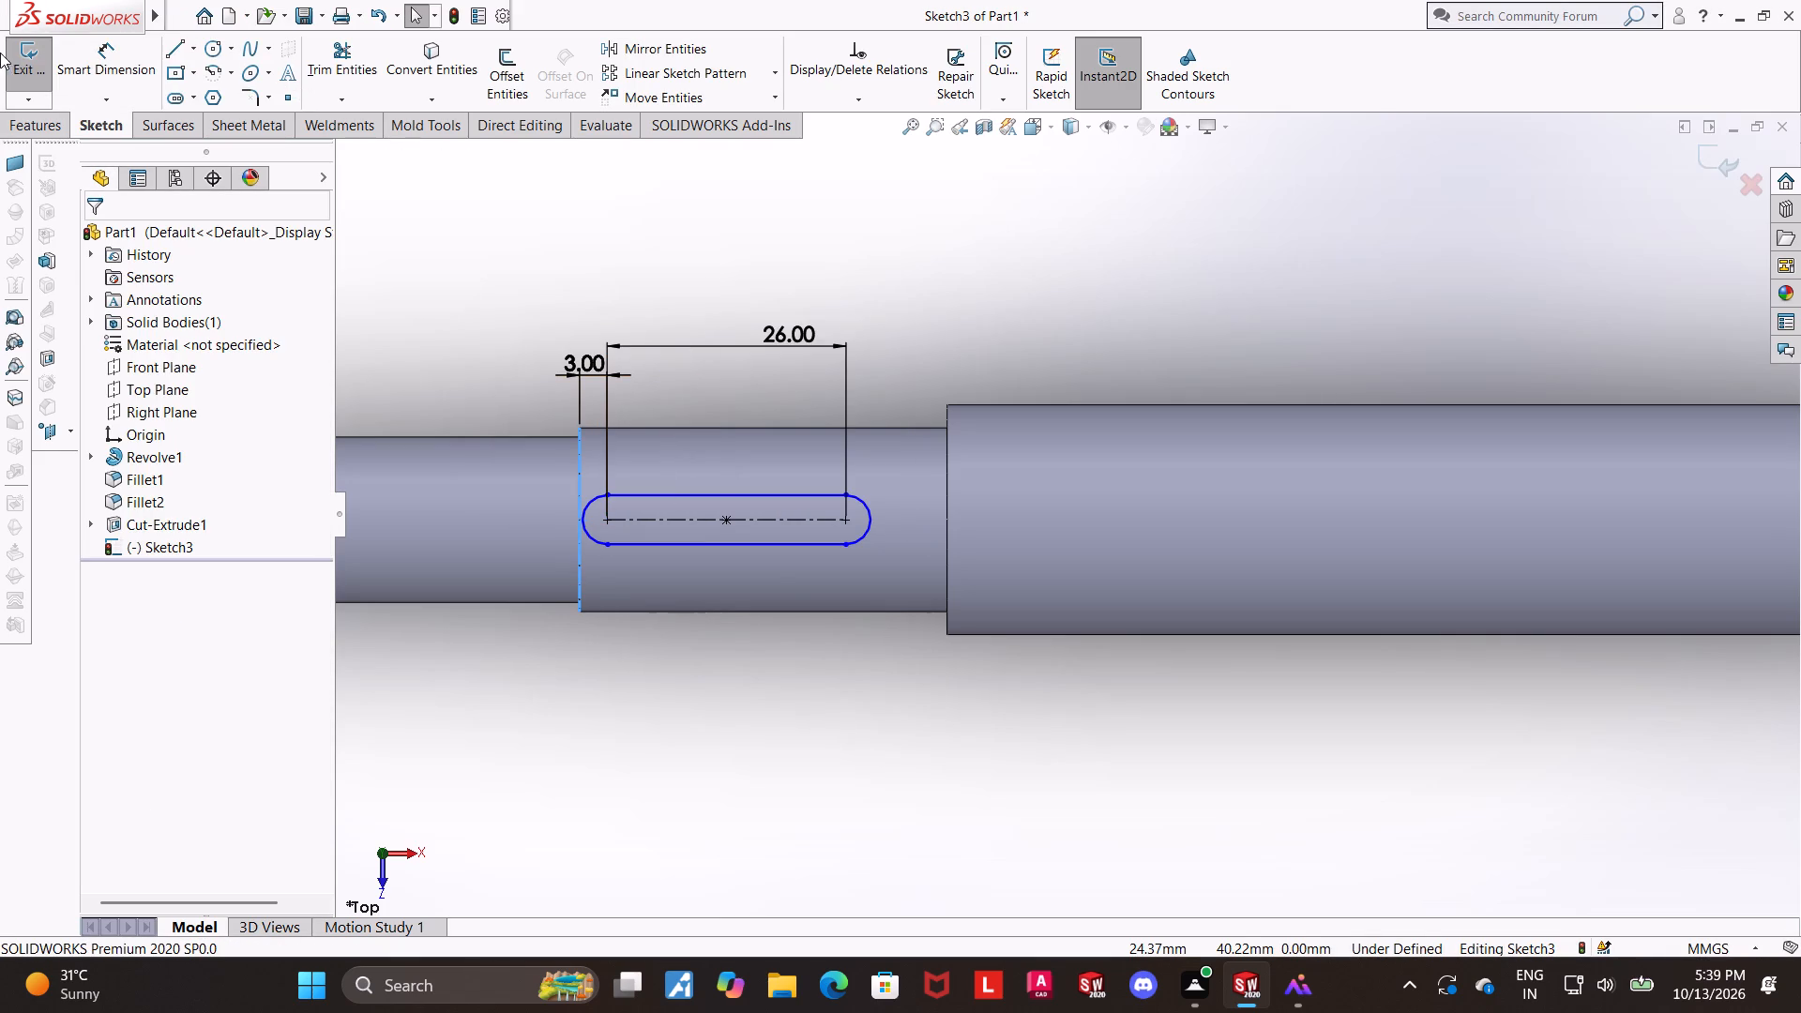
Set the distance from the shoulder edge to the slot's nearer arc centre to 9 mm.
{"action": "left_click", "coordinate": [98, 64]}
{"action": "scroll", "coordinate": [691, 498], "scroll_direction": "down", "scroll_amount": 3}
{"action": "double_click", "coordinate": [564, 263]}
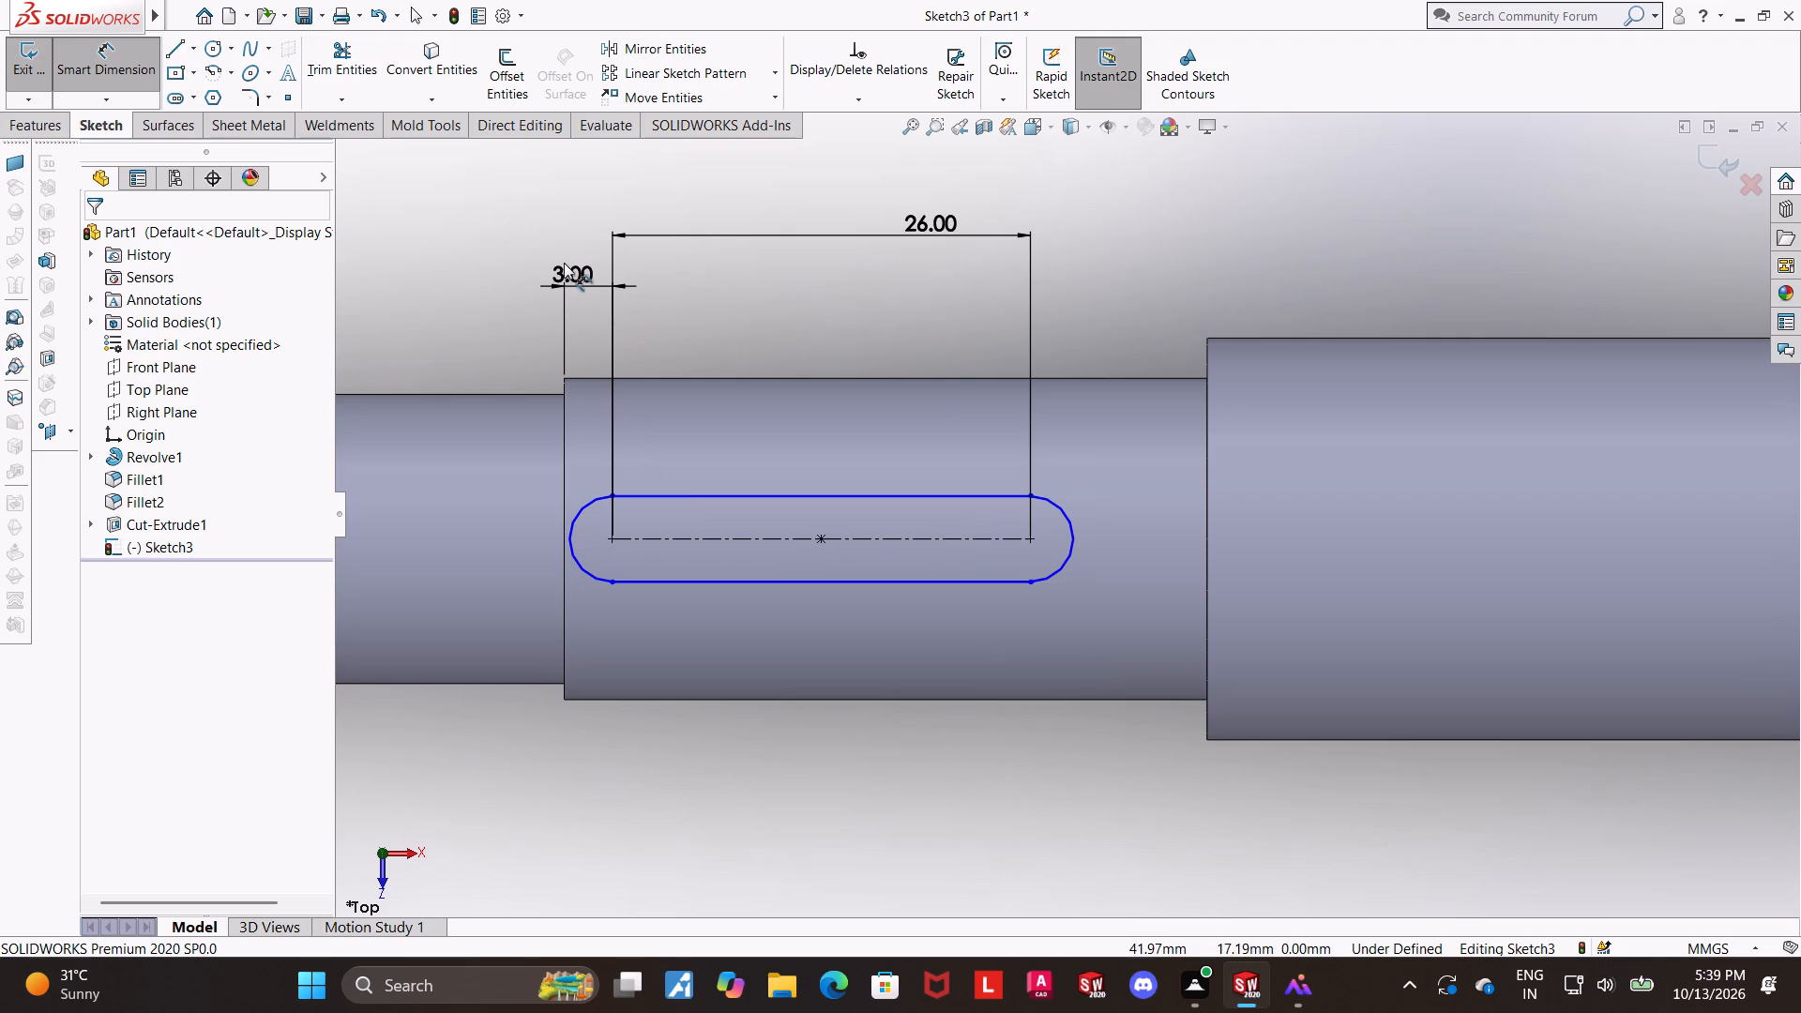
{"action": "left_click_drag", "start_coordinate": [598, 253], "coordinate": [260, 259]}
{"action": "key", "text": "9"}
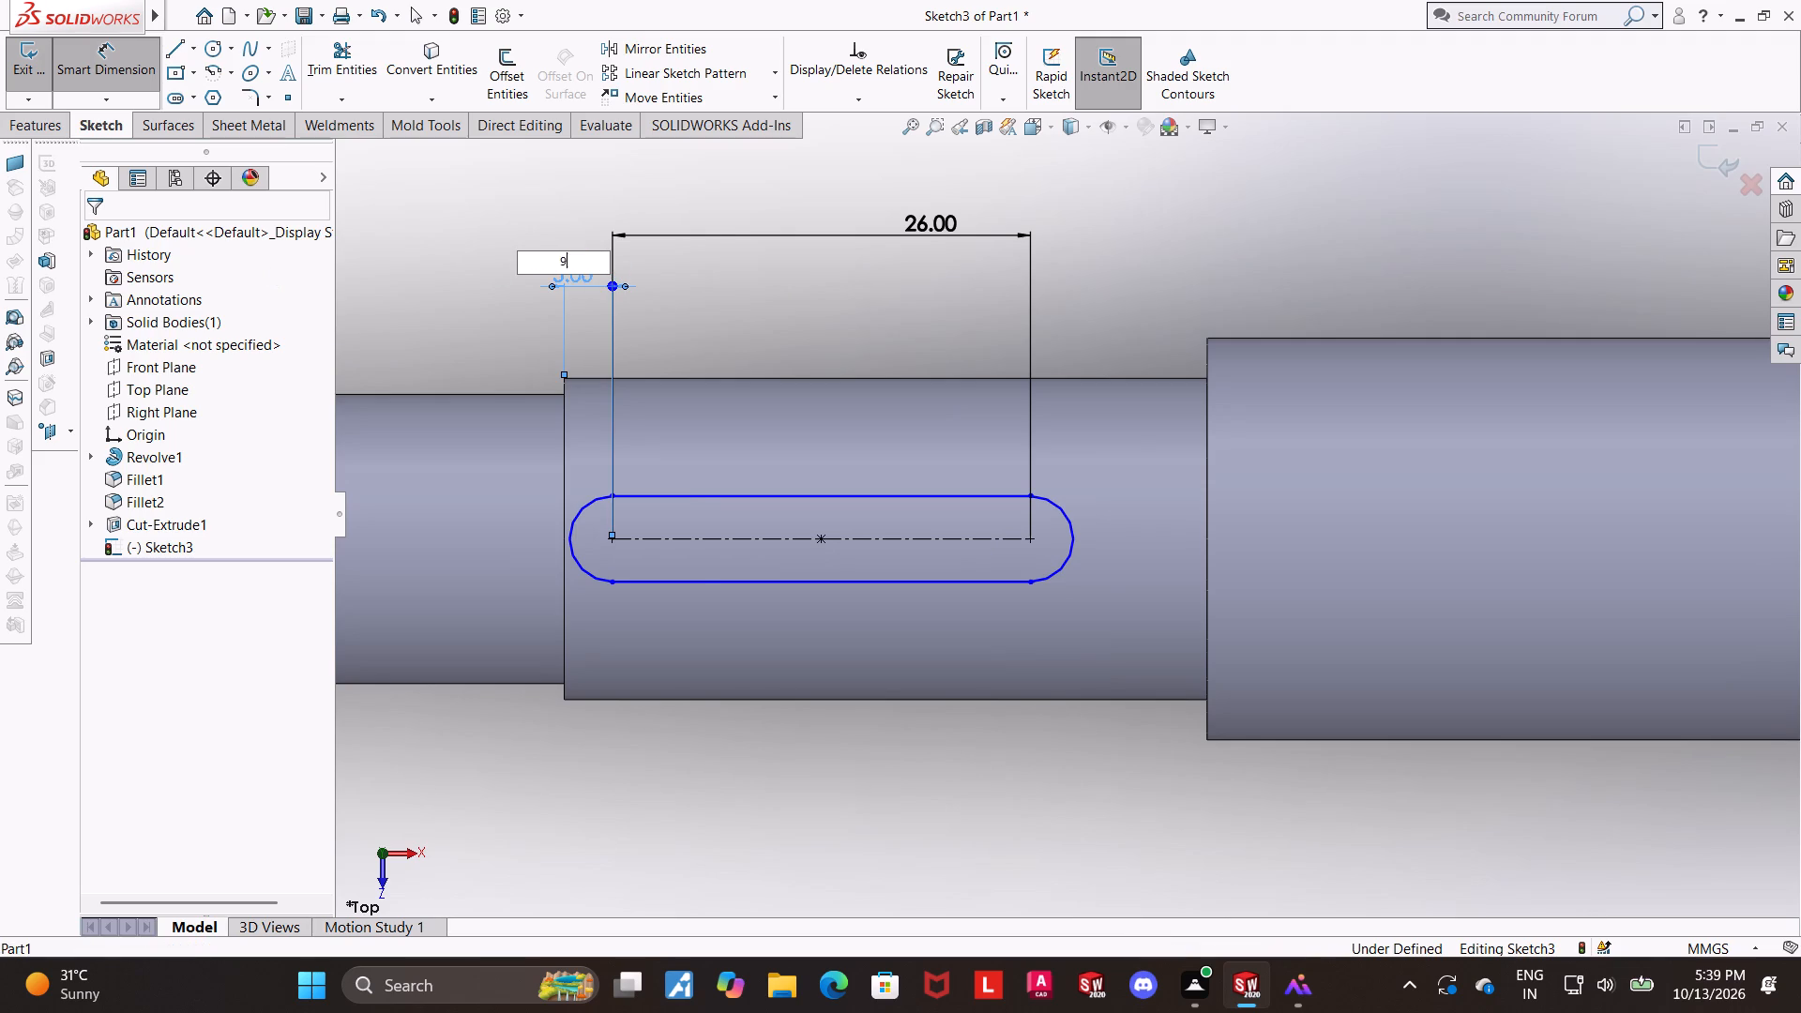
{"action": "key", "text": "Return"}
{"action": "key", "text": "Escape"}
Dimension the slot's end arc with a 3 mm radius and exit the sketch.
{"action": "left_click", "coordinate": [91, 52]}
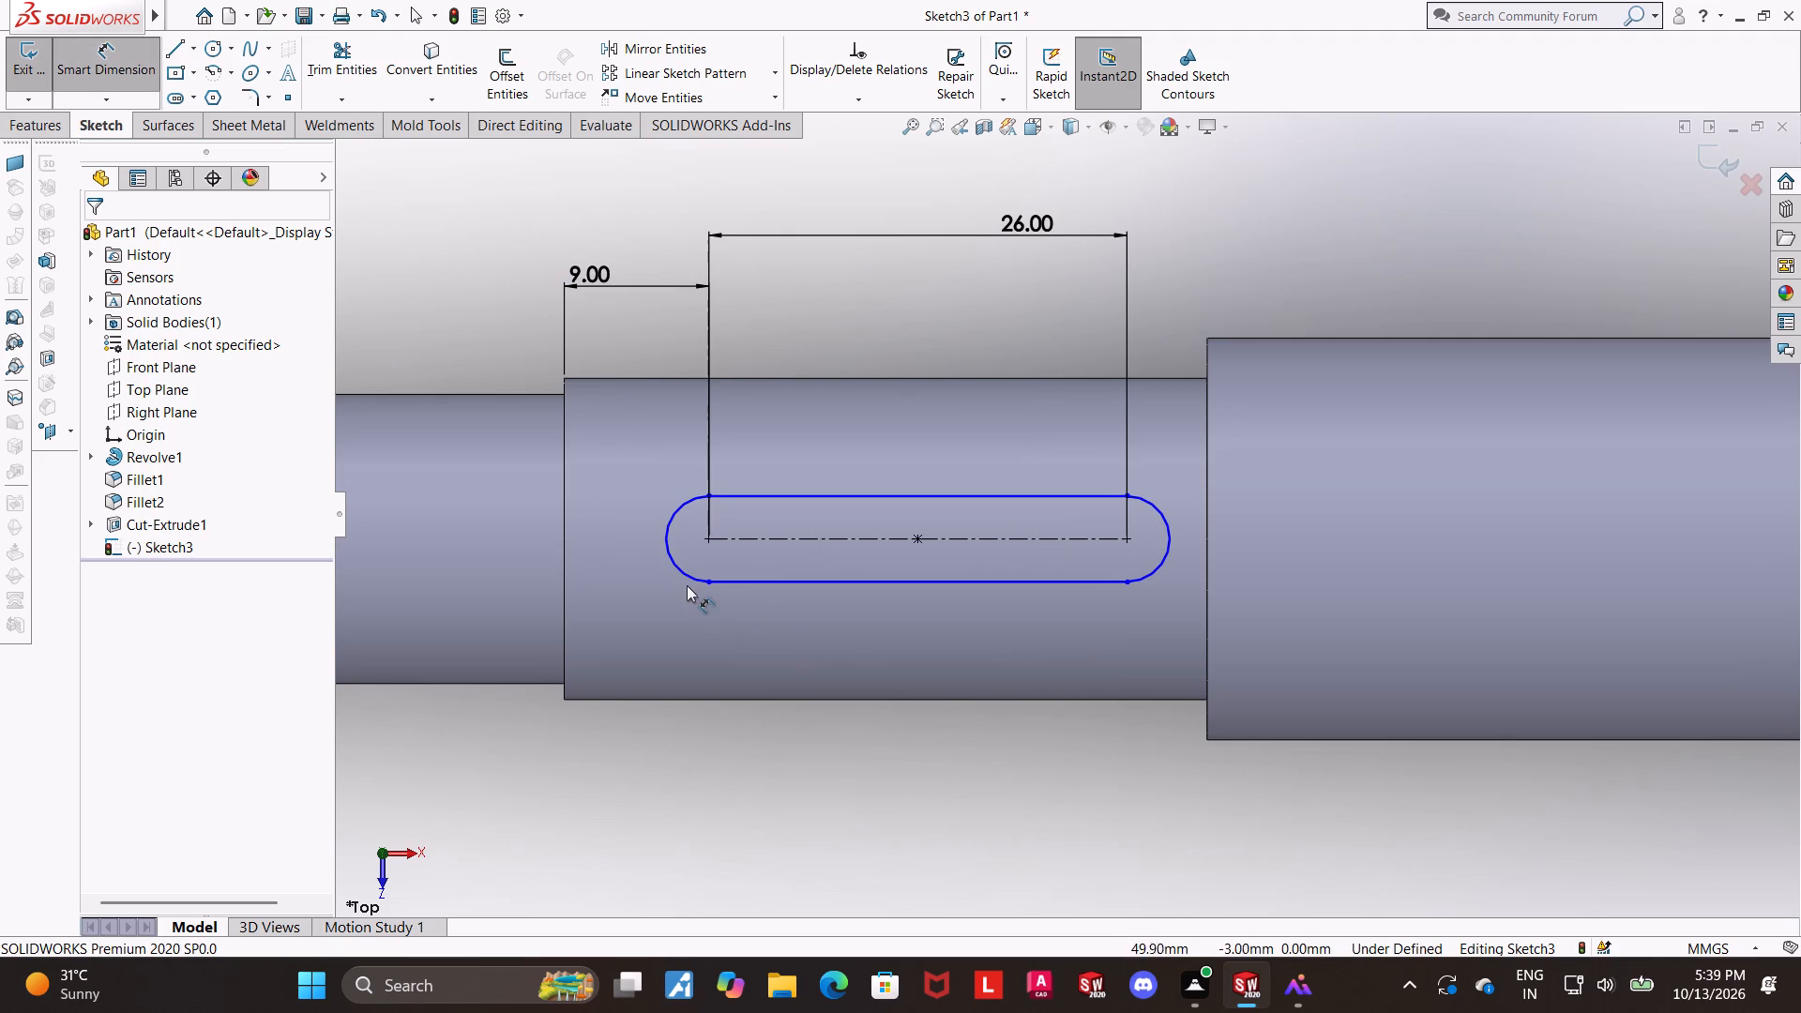
{"action": "left_click", "coordinate": [689, 576]}
{"action": "left_click", "coordinate": [668, 607]}
{"action": "key", "text": "3"}
{"action": "key", "text": "Return"}
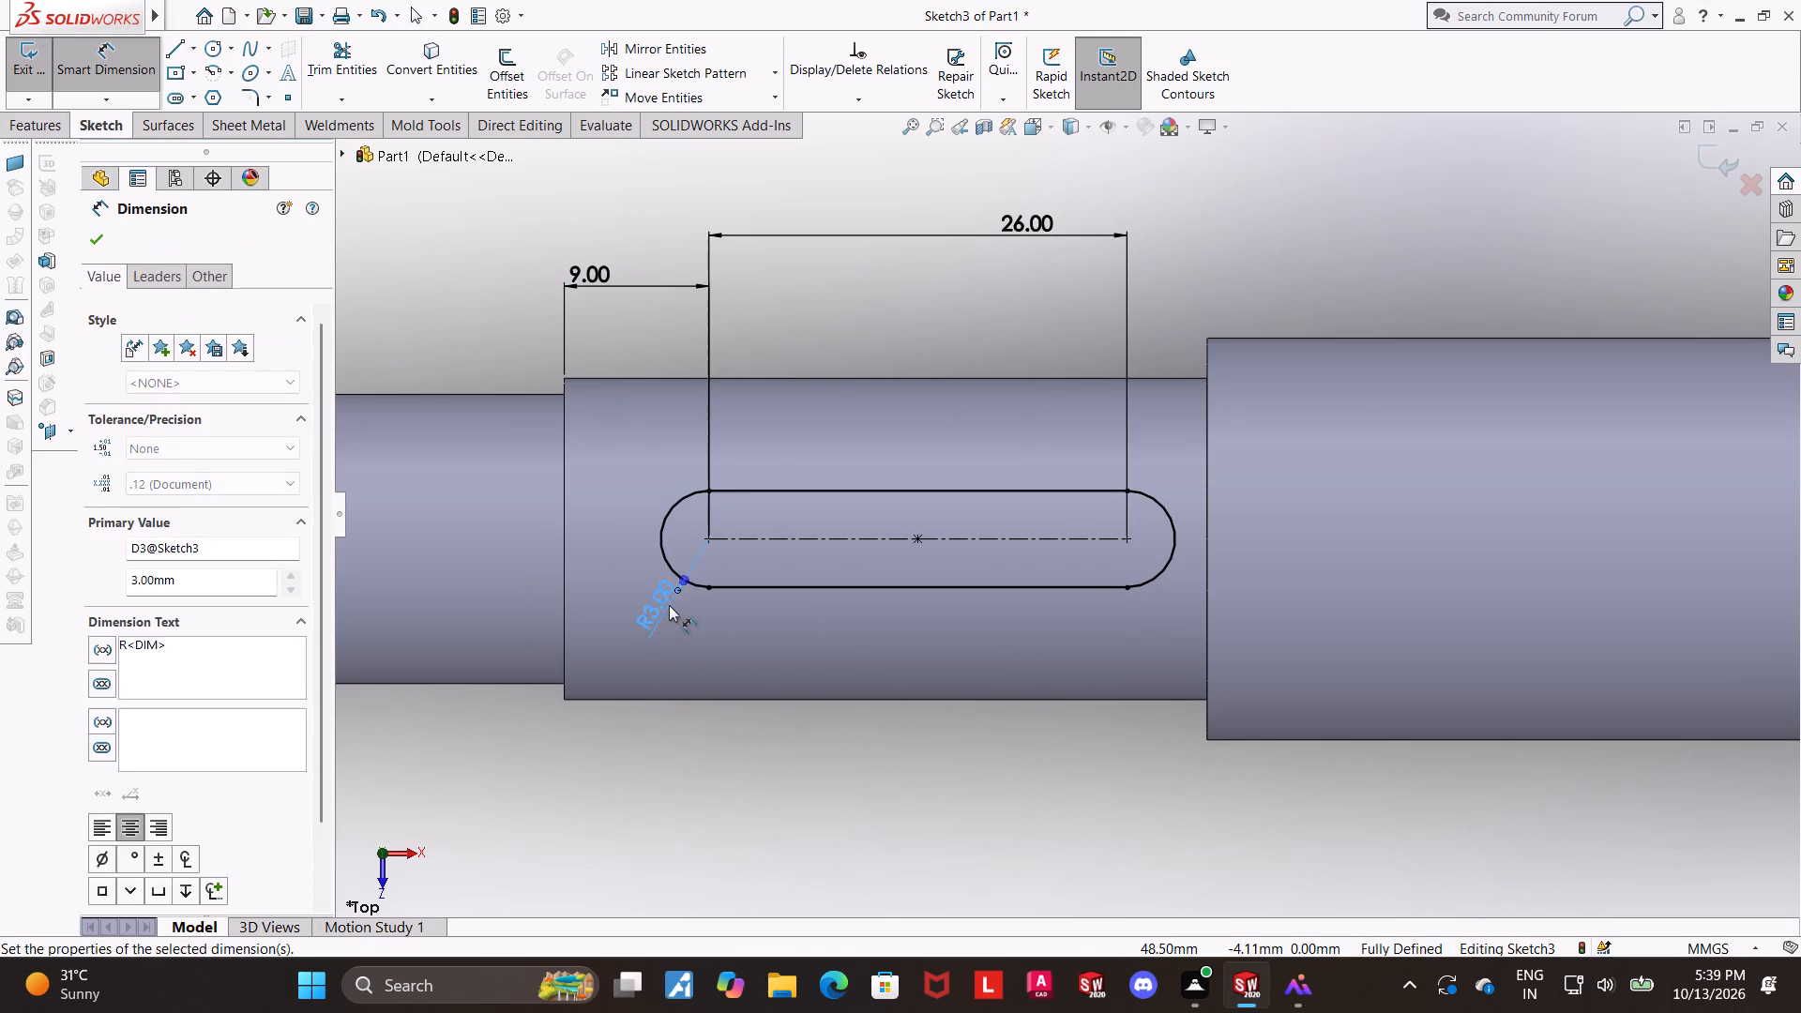
{"action": "key", "text": "Escape"}
{"action": "scroll", "coordinate": [654, 626], "scroll_direction": "up", "scroll_amount": 1}
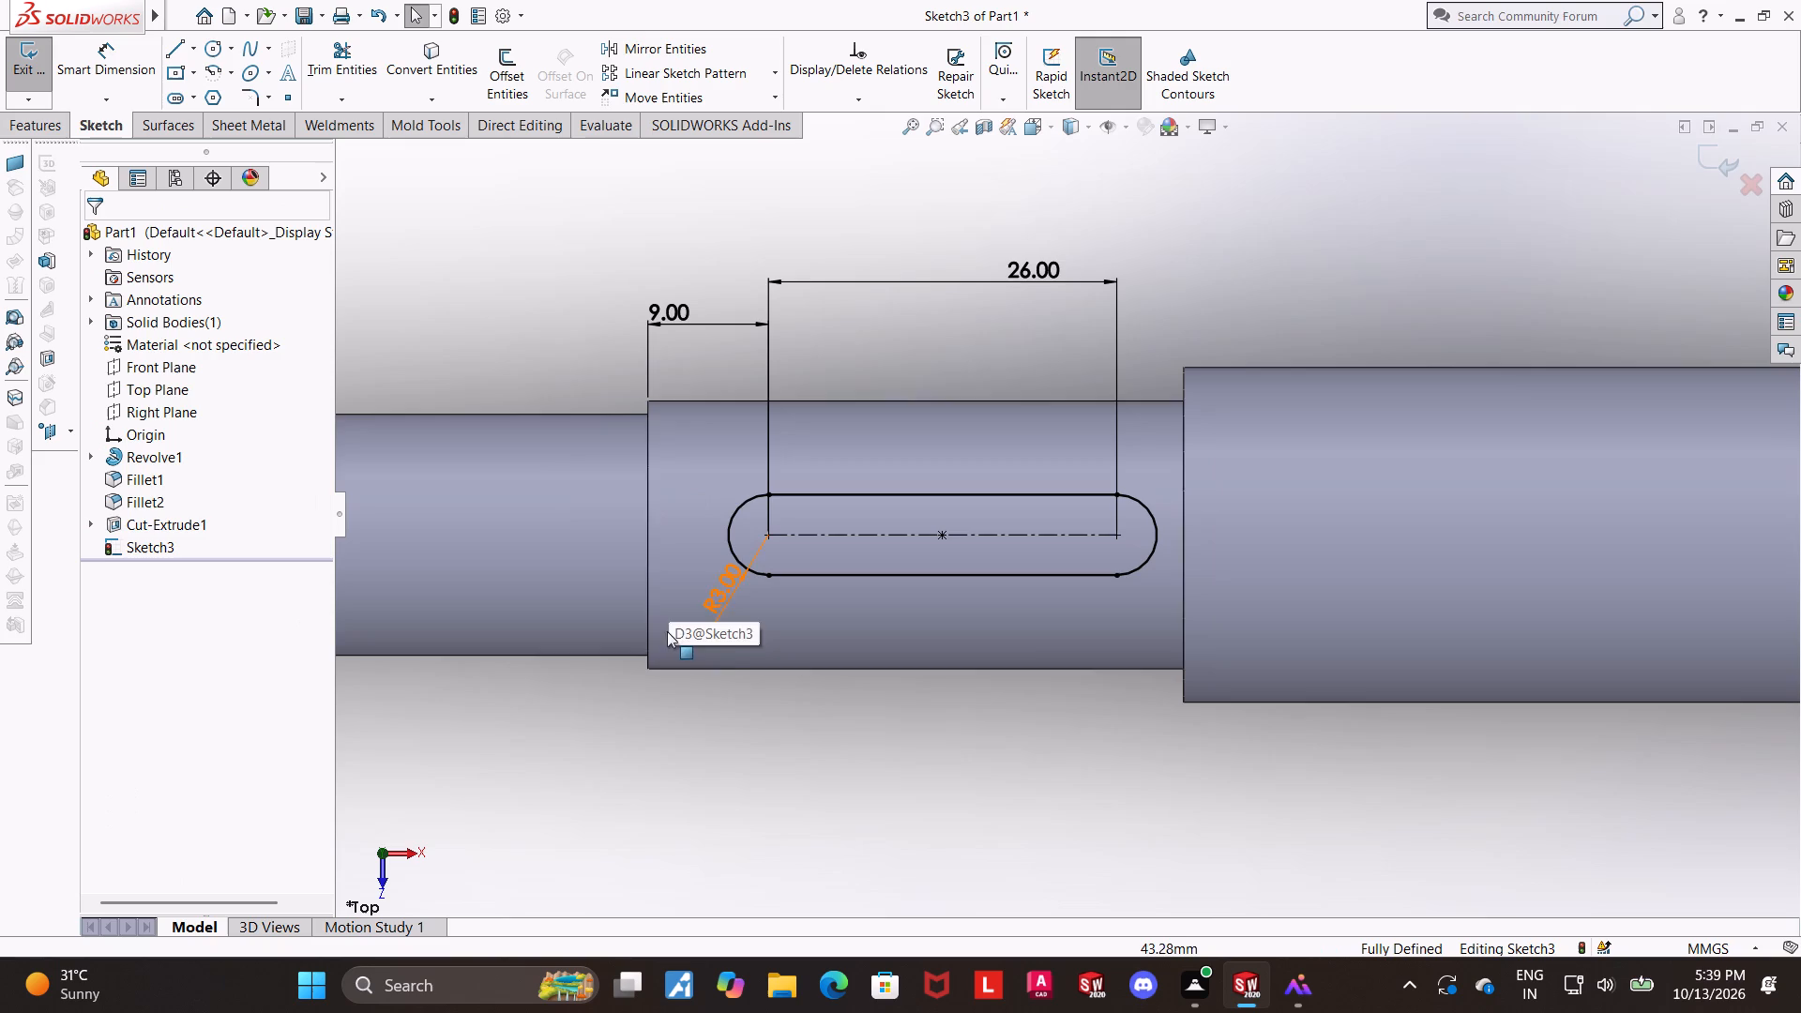
{"action": "scroll", "coordinate": [1033, 524], "scroll_direction": "up", "scroll_amount": 2}
{"action": "scroll", "coordinate": [1121, 506], "scroll_direction": "down", "scroll_amount": 1}
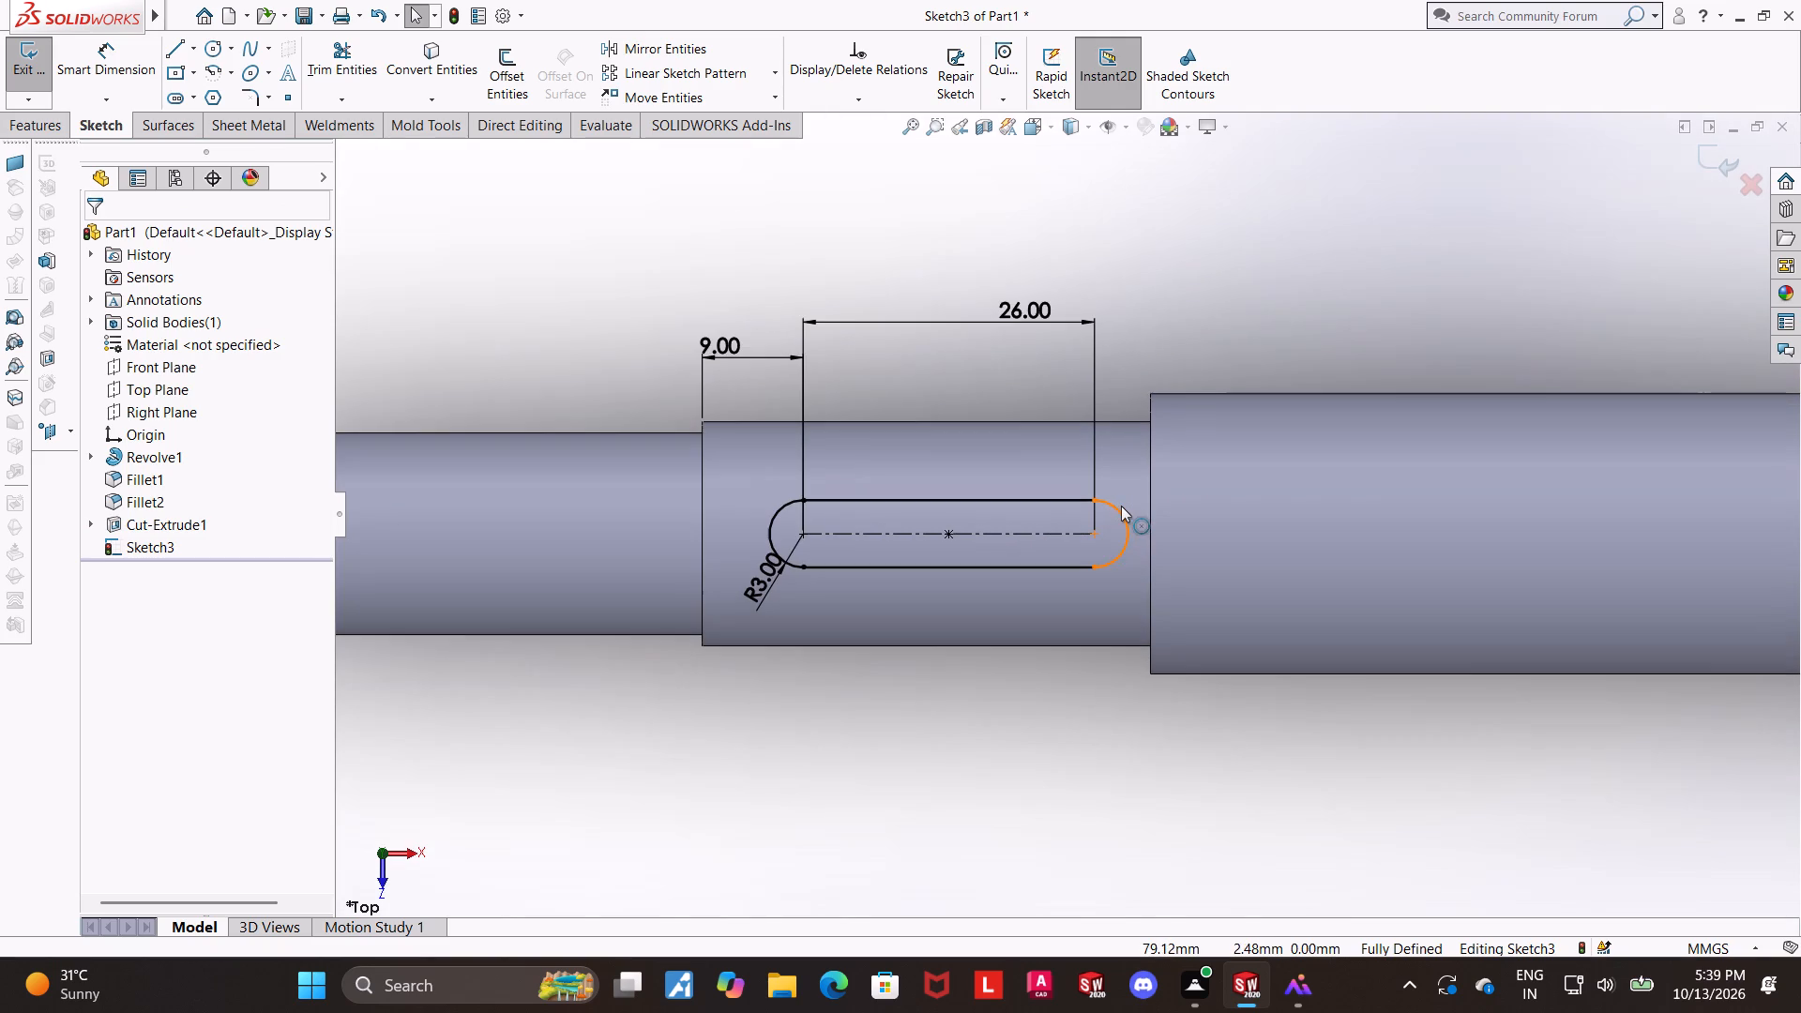
{"action": "scroll", "coordinate": [1119, 523], "scroll_direction": "up", "scroll_amount": 1}
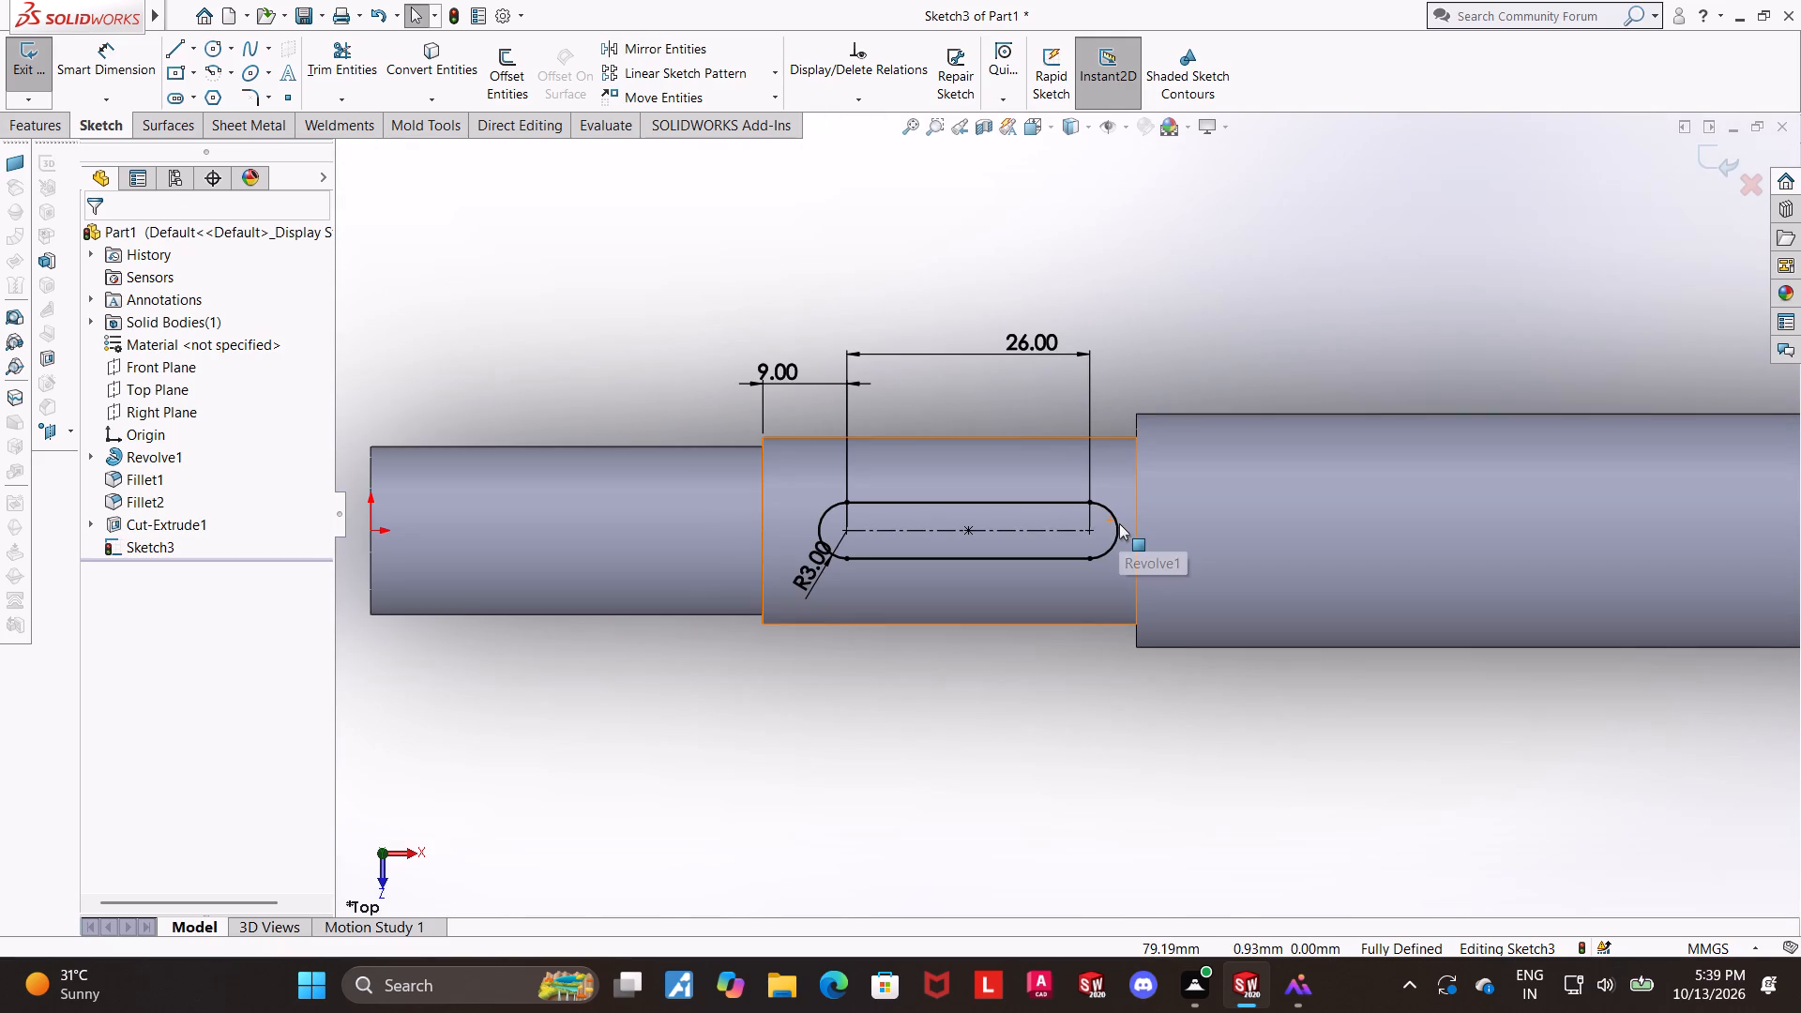
{"action": "left_click", "coordinate": [1715, 162]}
Start an extruded cut from the slot sketch, reversing its direction so it runs upward from the Top Plane.
{"action": "scroll", "coordinate": [1276, 421], "scroll_direction": "up", "scroll_amount": 1}
{"action": "middle_click_drag", "start_coordinate": [1273, 423], "coordinate": [1272, 423]}
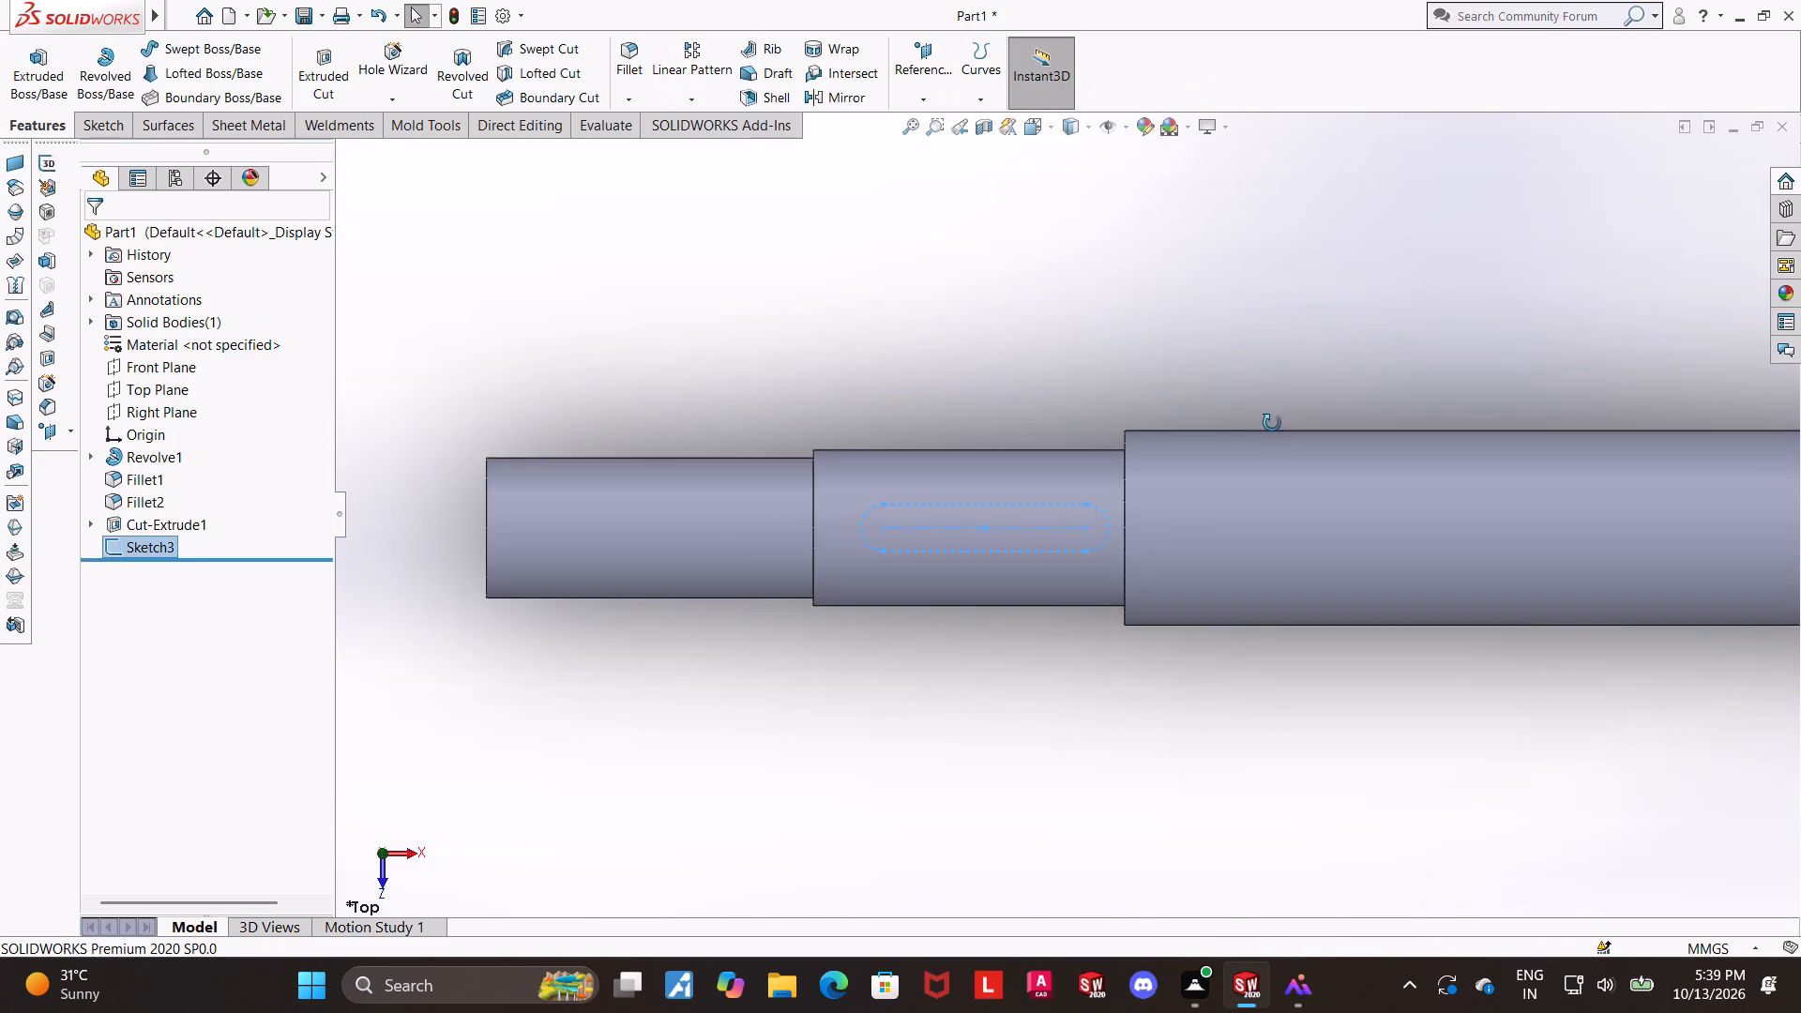
{"action": "middle_click_drag", "start_coordinate": [1272, 423], "coordinate": [1254, 294]}
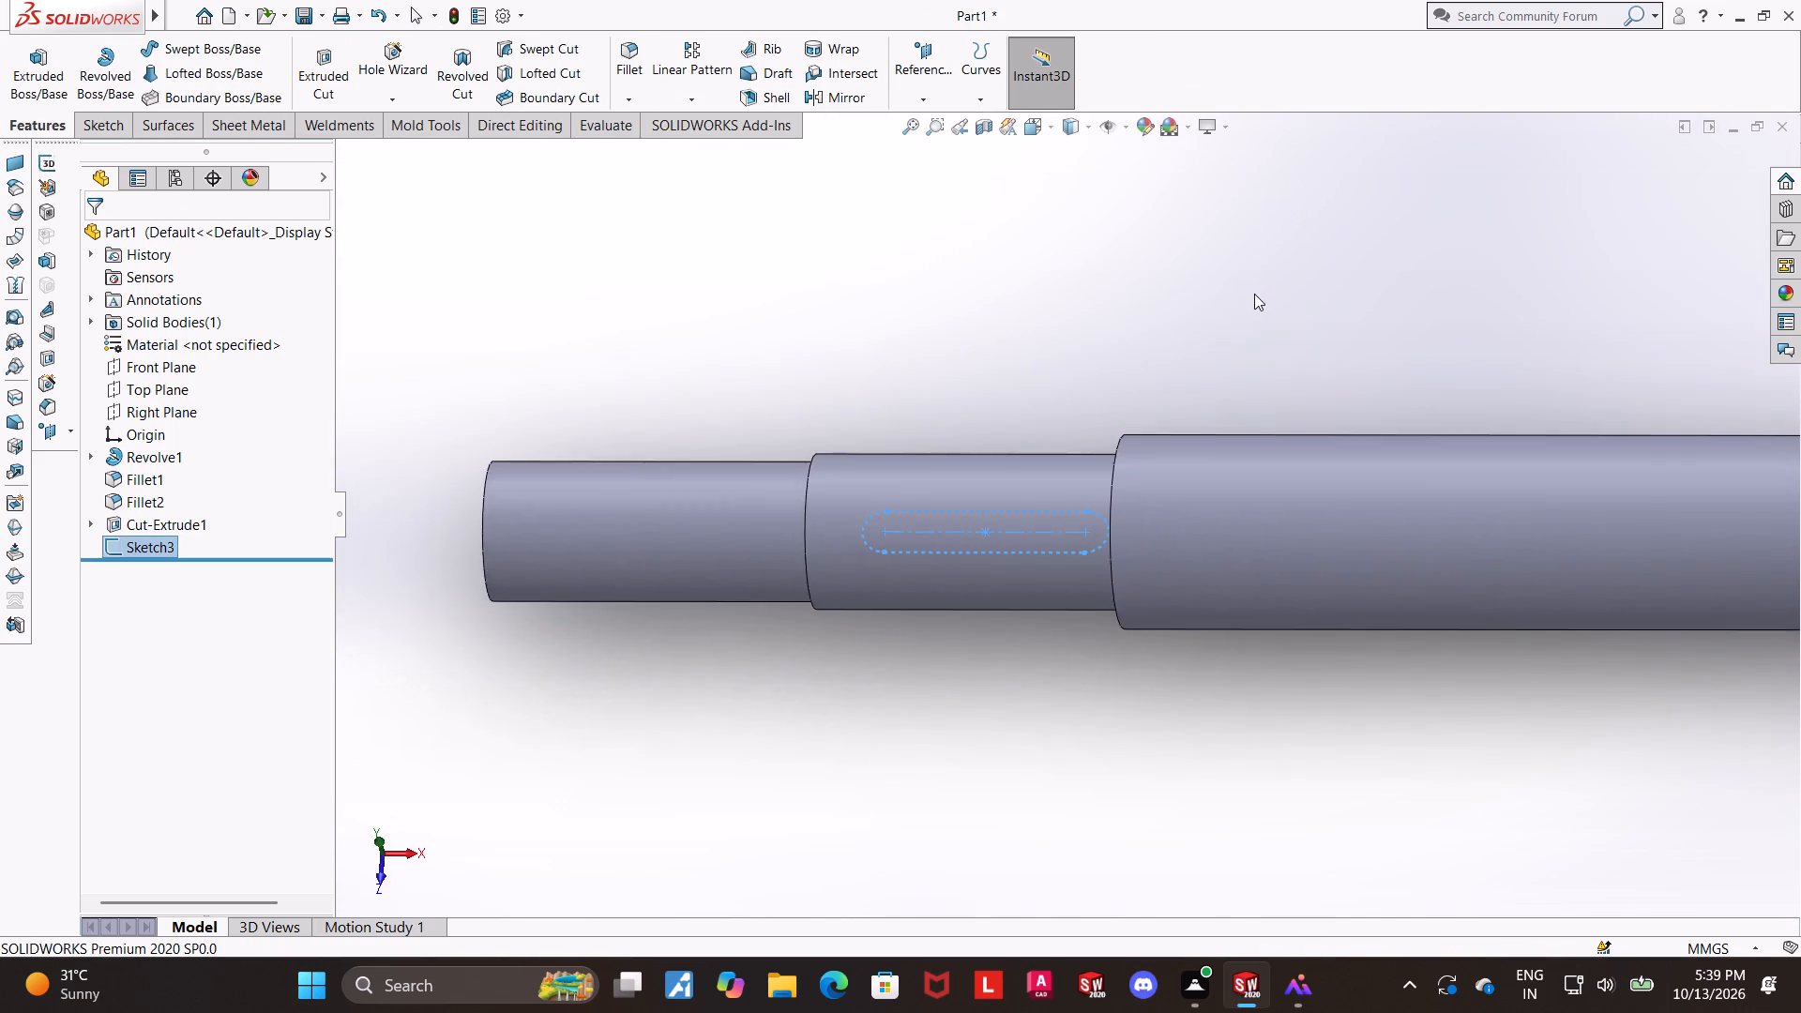
{"action": "scroll", "coordinate": [1238, 300], "scroll_direction": "down", "scroll_amount": 1}
{"action": "scroll", "coordinate": [1173, 367], "scroll_direction": "up", "scroll_amount": 1}
{"action": "scroll", "coordinate": [1165, 374], "scroll_direction": "down", "scroll_amount": 1}
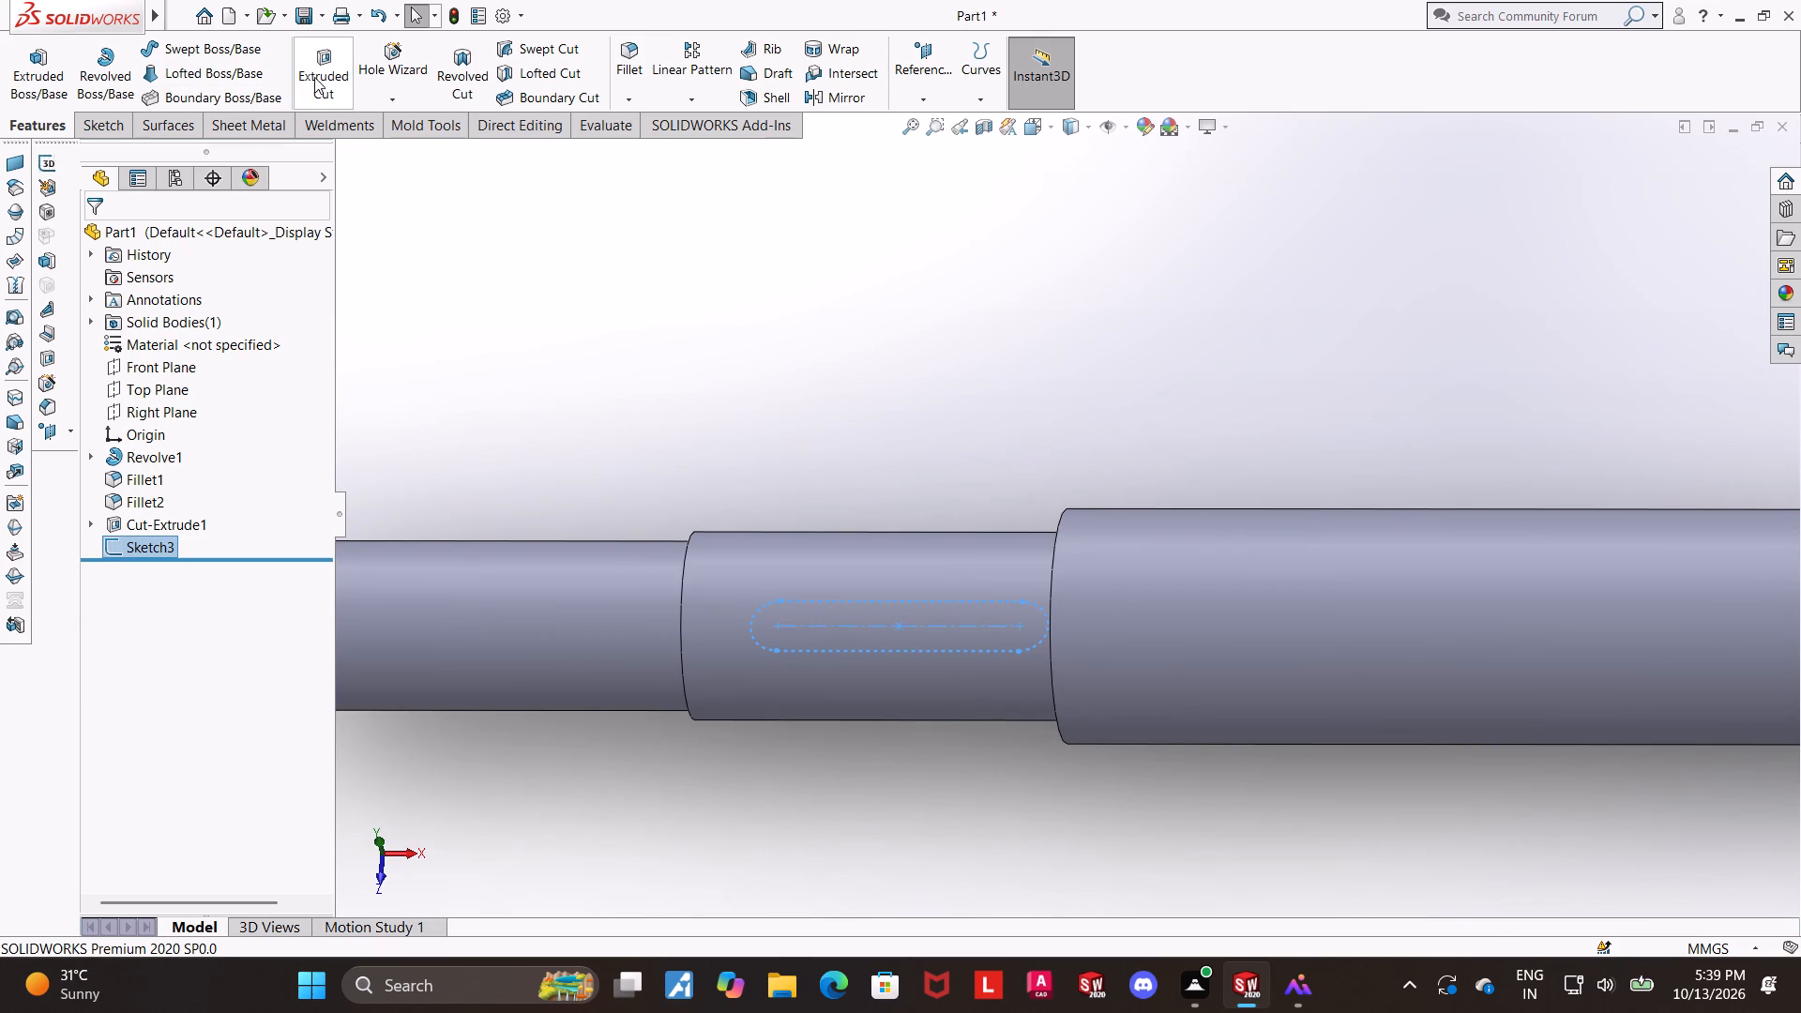
{"action": "left_click", "coordinate": [314, 77]}
{"action": "middle_click_drag", "start_coordinate": [782, 592], "coordinate": [810, 534]}
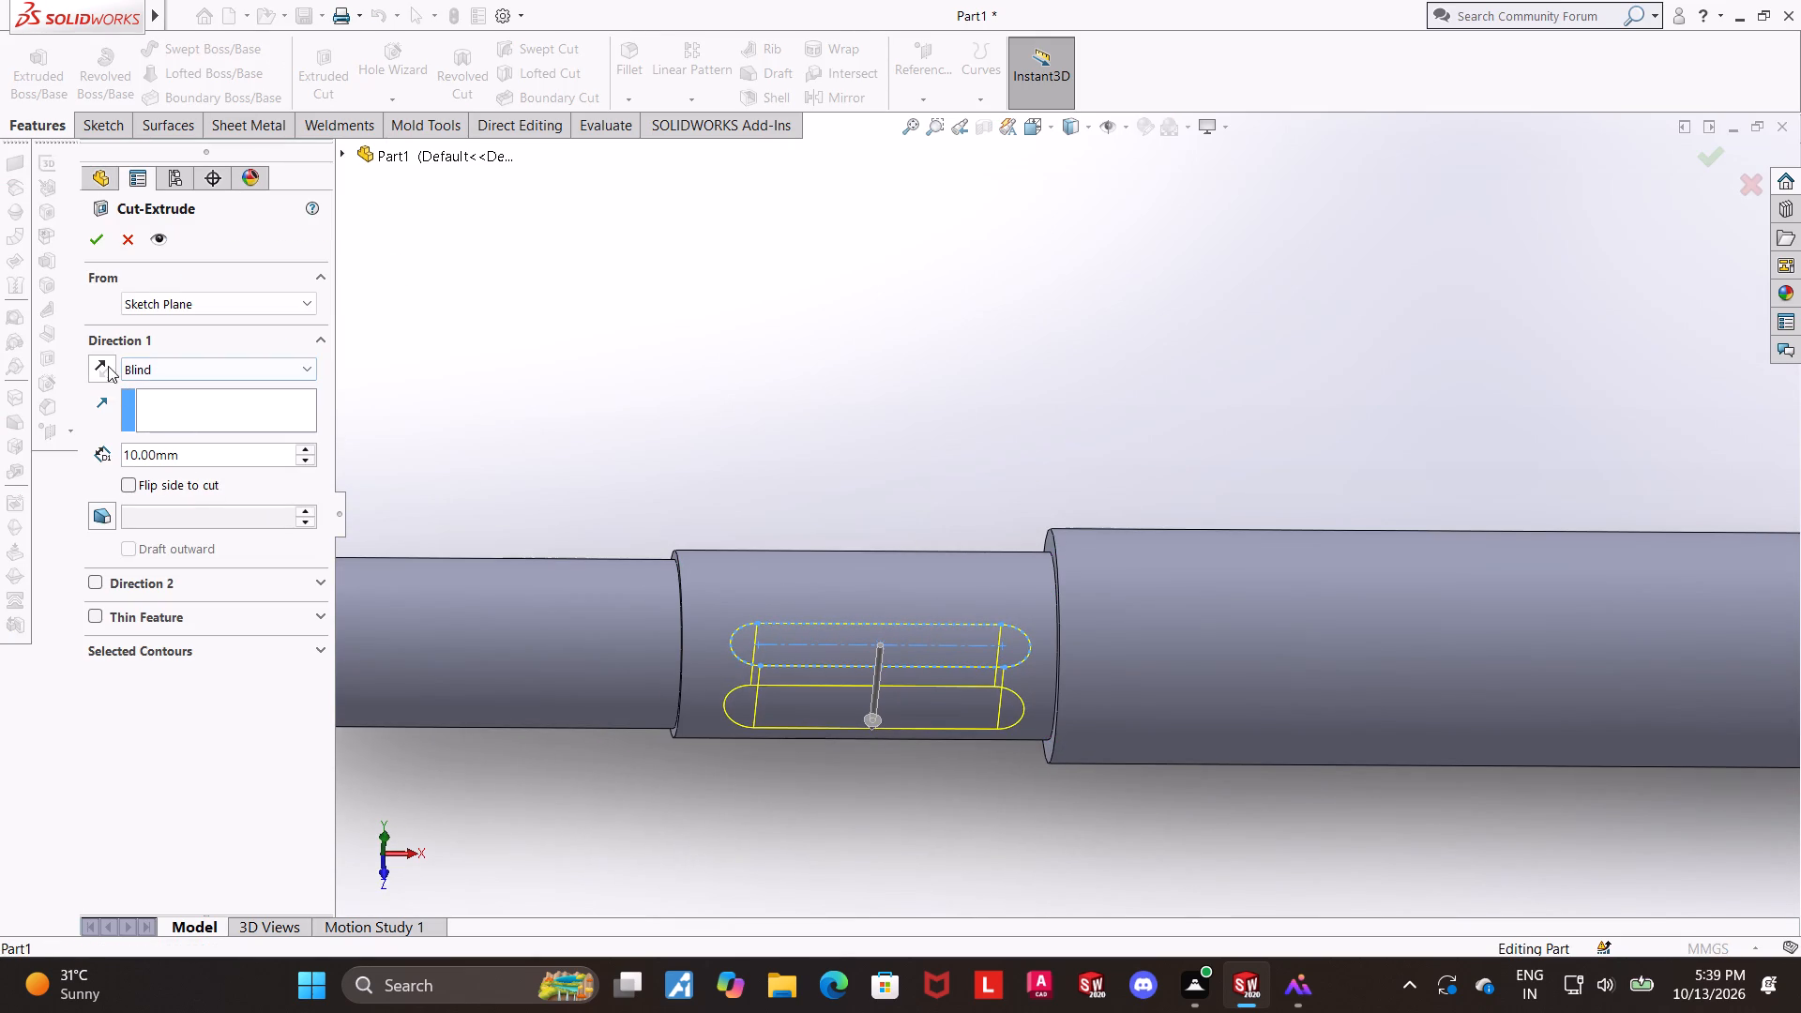
{"action": "left_click", "coordinate": [108, 366]}
{"action": "scroll", "coordinate": [809, 582], "scroll_direction": "up", "scroll_amount": 3}
{"action": "scroll", "coordinate": [1155, 635], "scroll_direction": "up", "scroll_amount": 1}
{"action": "middle_click_drag", "start_coordinate": [1157, 635], "coordinate": [1134, 609]}
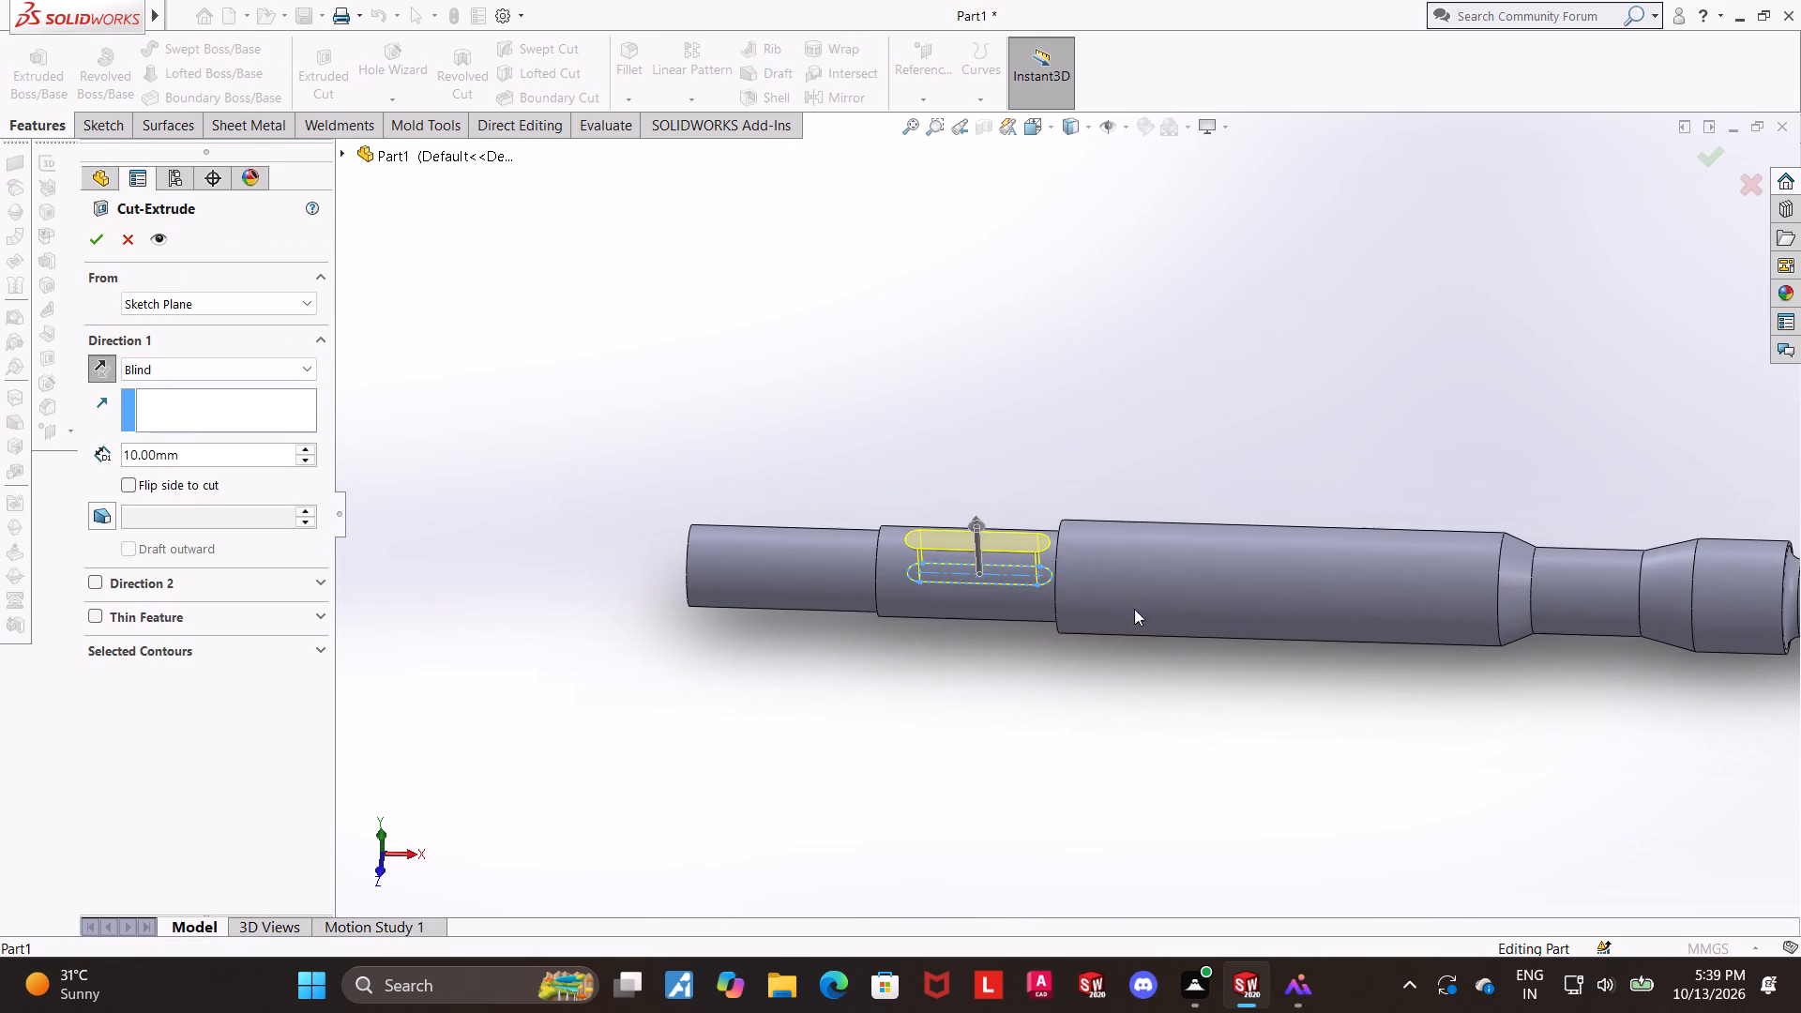
{"action": "scroll", "coordinate": [1158, 537], "scroll_direction": "up", "scroll_amount": 2}
{"action": "scroll", "coordinate": [1151, 524], "scroll_direction": "down", "scroll_amount": 5}
{"action": "middle_click_drag", "start_coordinate": [1163, 539], "coordinate": [1226, 470]}
{"action": "scroll", "coordinate": [1173, 522], "scroll_direction": "up", "scroll_amount": 1}
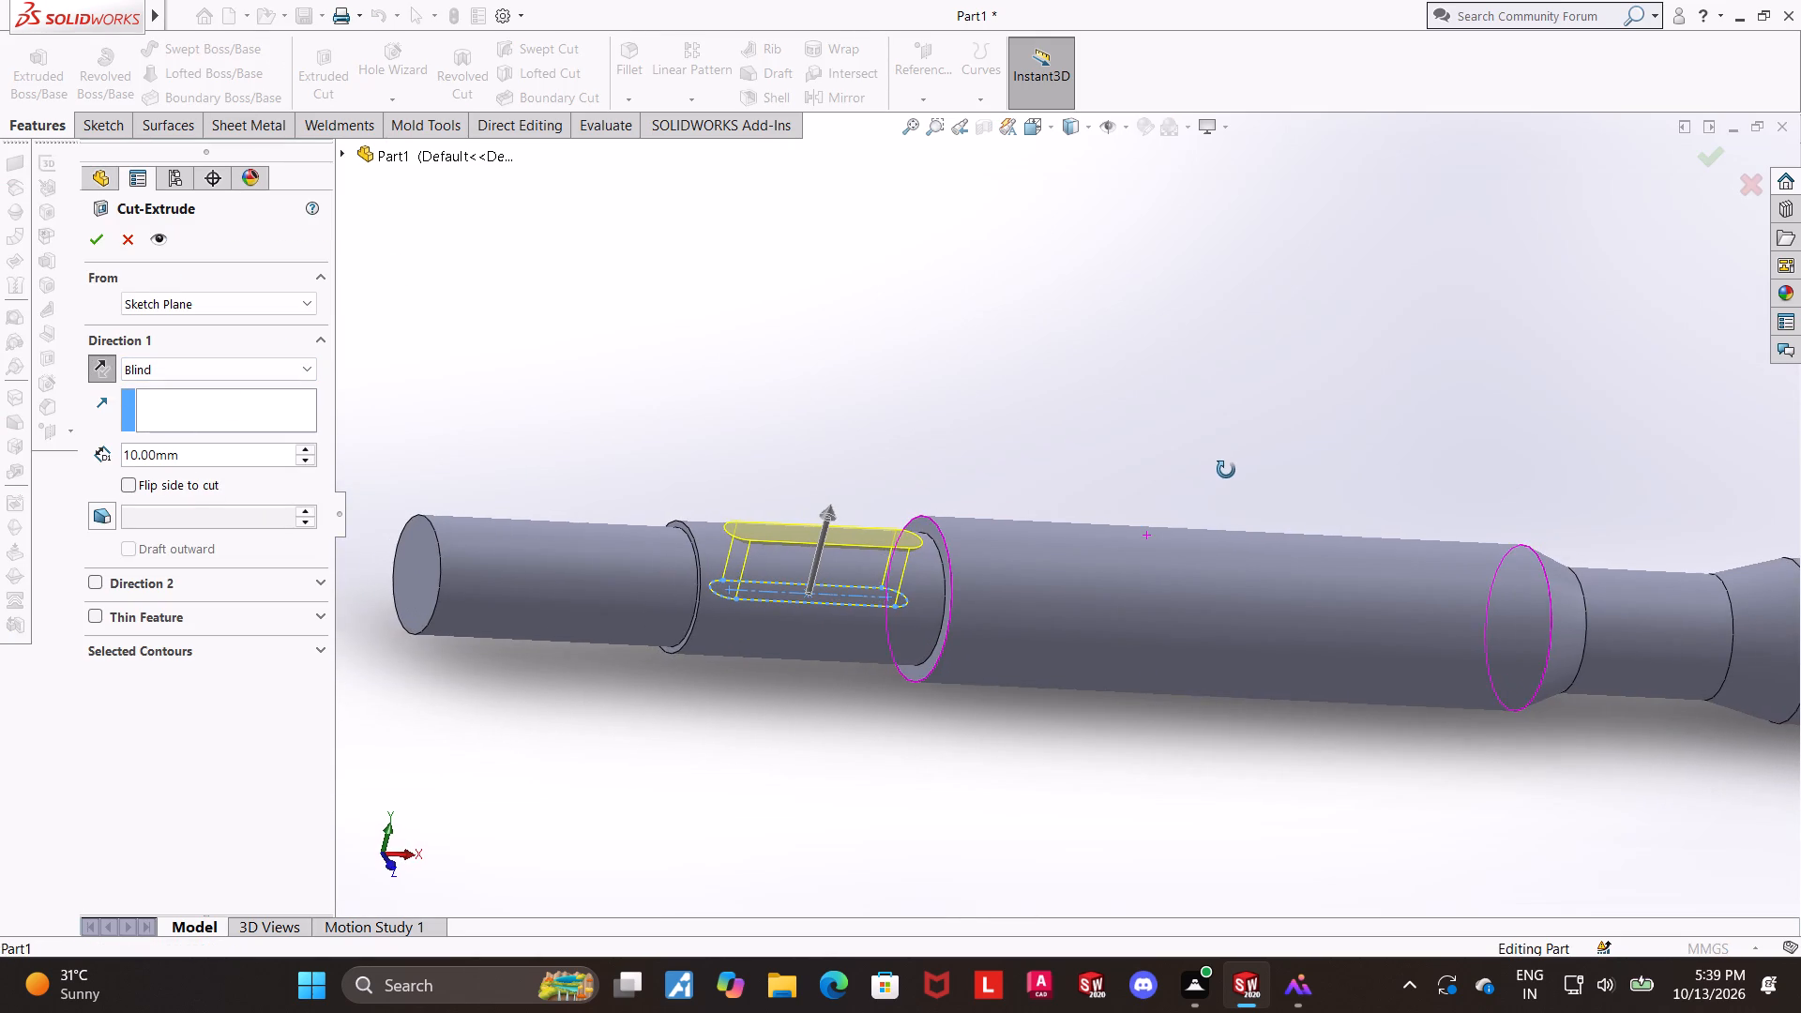
{"action": "middle_click_drag", "start_coordinate": [1226, 470], "coordinate": [1225, 469]}
{"action": "scroll", "coordinate": [1203, 469], "scroll_direction": "down", "scroll_amount": 1}
{"action": "scroll", "coordinate": [1109, 490], "scroll_direction": "up", "scroll_amount": 2}
{"action": "scroll", "coordinate": [1002, 507], "scroll_direction": "down", "scroll_amount": 1}
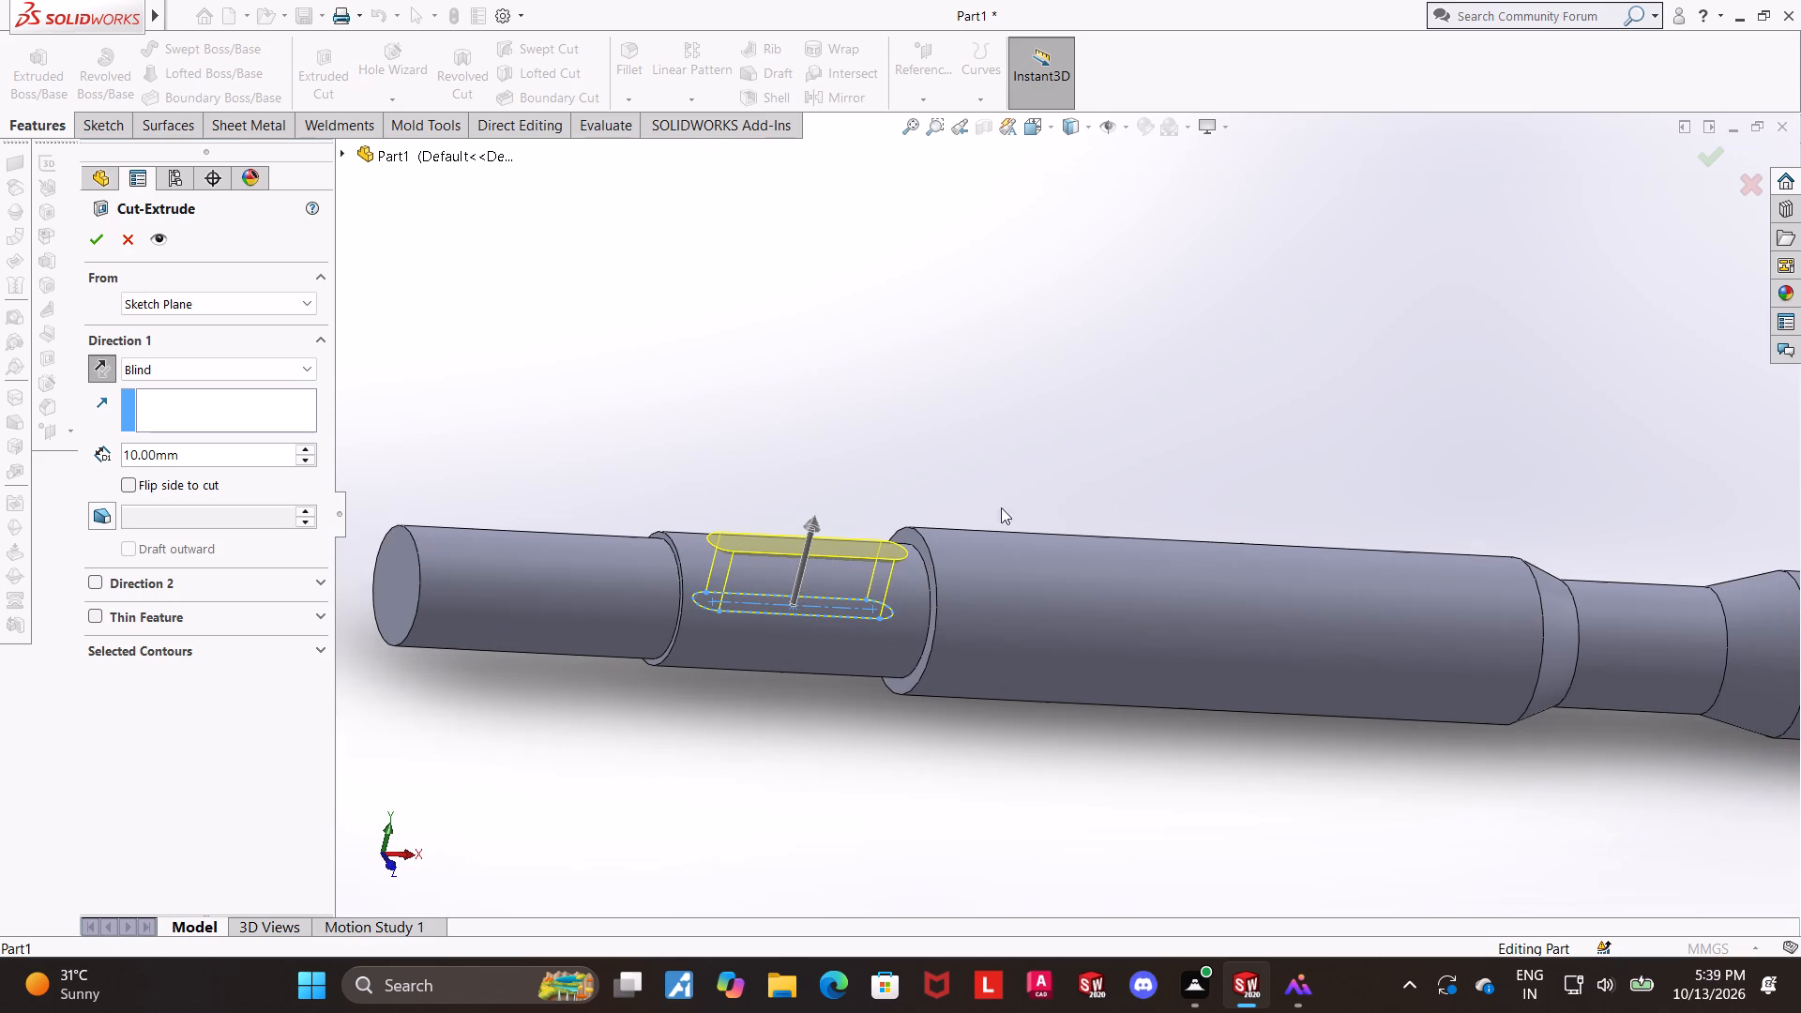
Make the cut start from an Offset of the sketch plane and set its blind depth to 3 mm.
{"action": "left_click", "coordinate": [191, 307]}
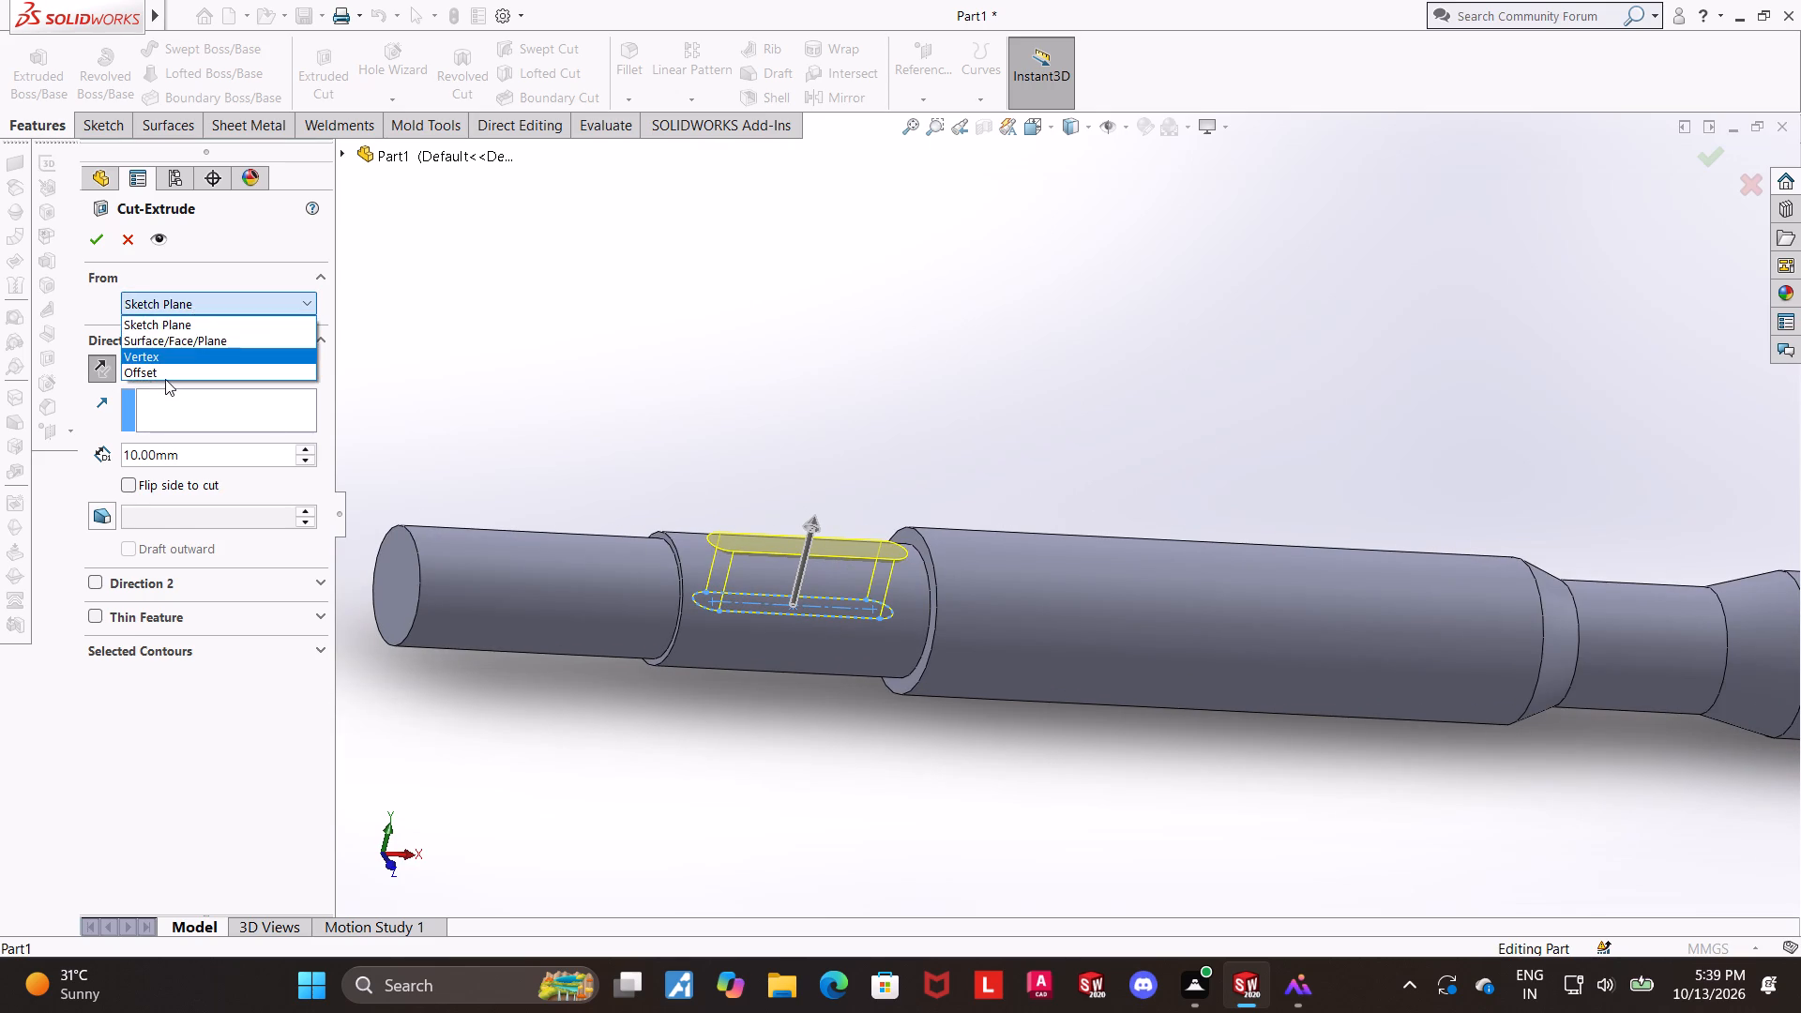
{"action": "left_click", "coordinate": [165, 379]}
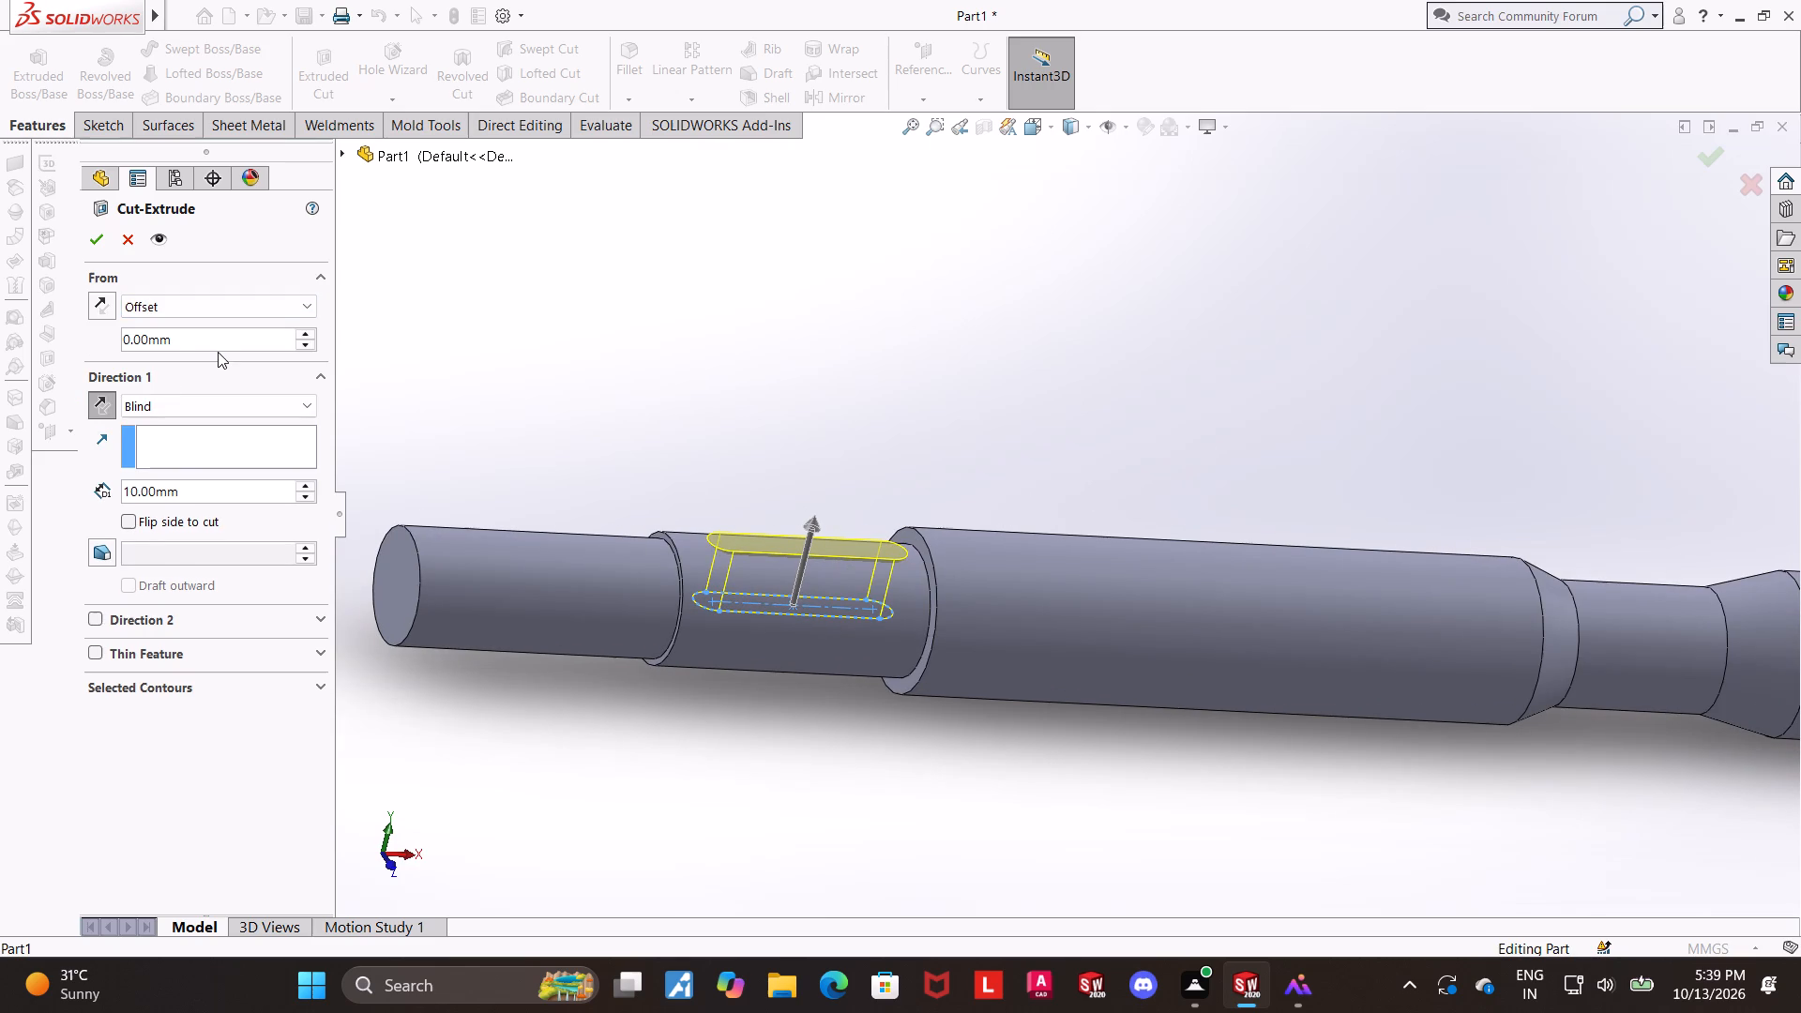
{"action": "left_click_drag", "start_coordinate": [216, 344], "coordinate": [17, 335]}
{"action": "scroll", "coordinate": [947, 449], "scroll_direction": "up", "scroll_amount": 1}
{"action": "scroll", "coordinate": [874, 573], "scroll_direction": "down", "scroll_amount": 3}
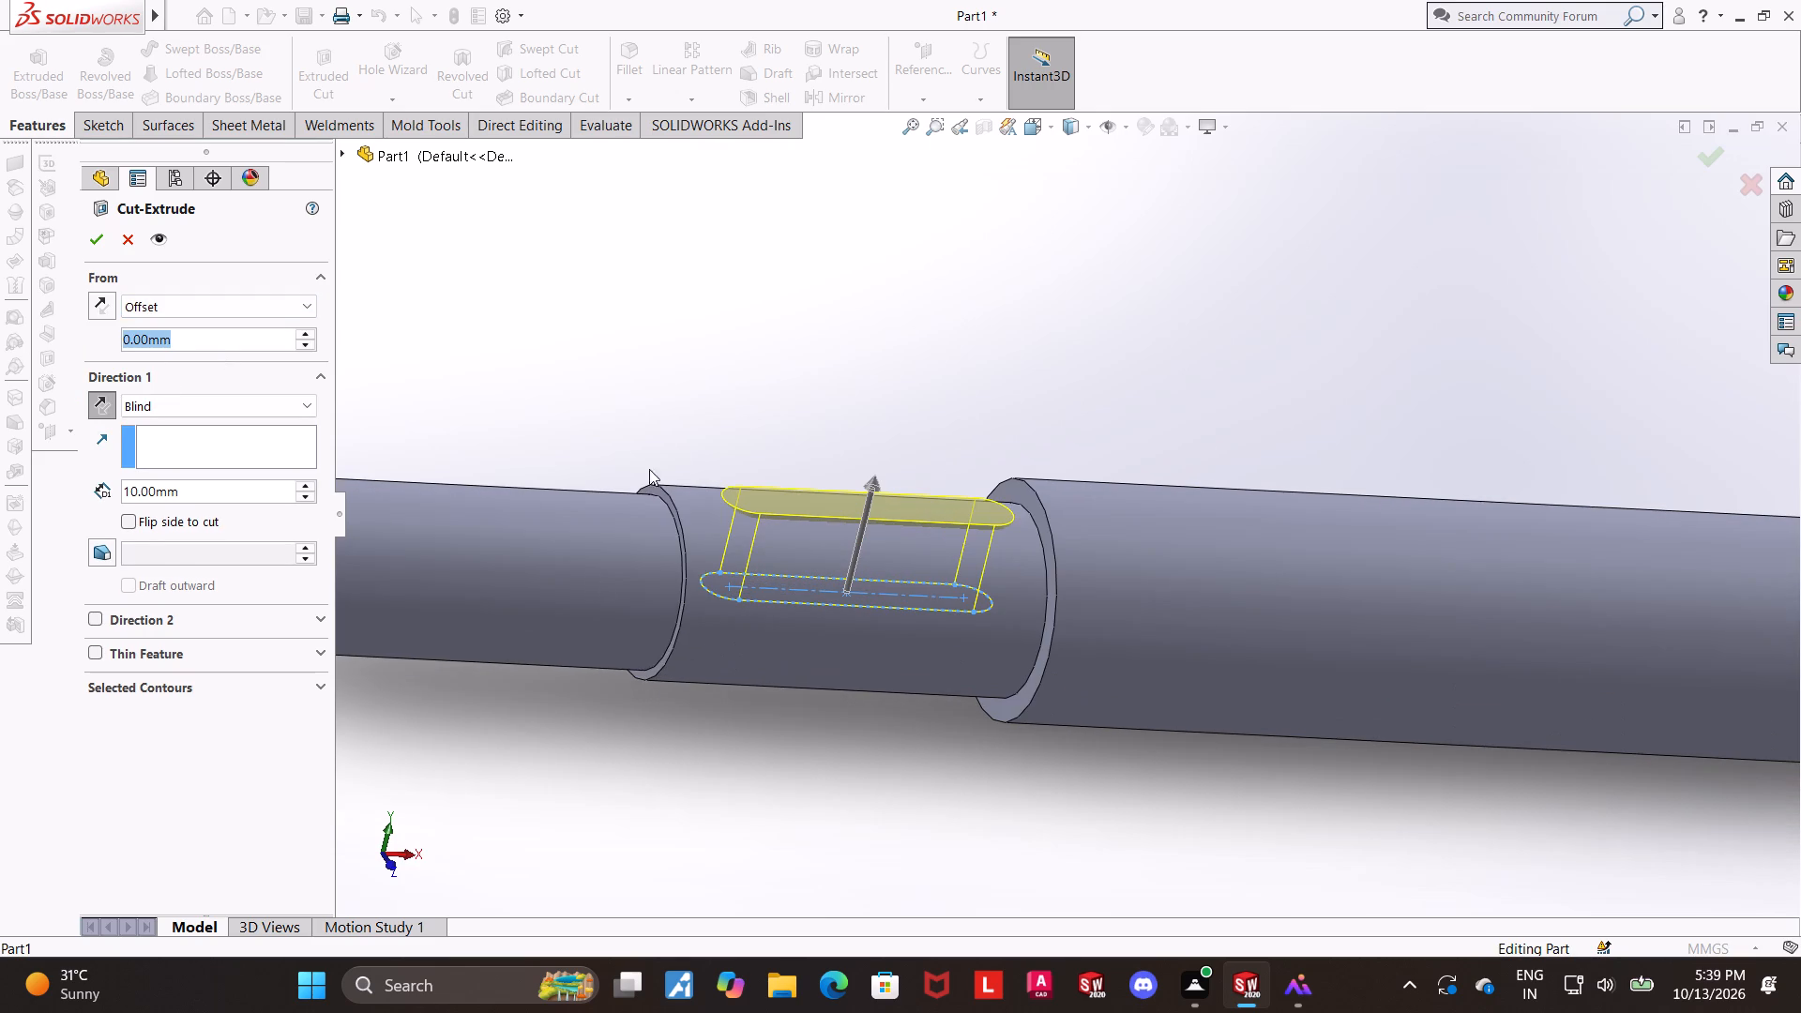
{"action": "scroll", "coordinate": [702, 515], "scroll_direction": "down", "scroll_amount": 4}
{"action": "scroll", "coordinate": [946, 550], "scroll_direction": "up", "scroll_amount": 3}
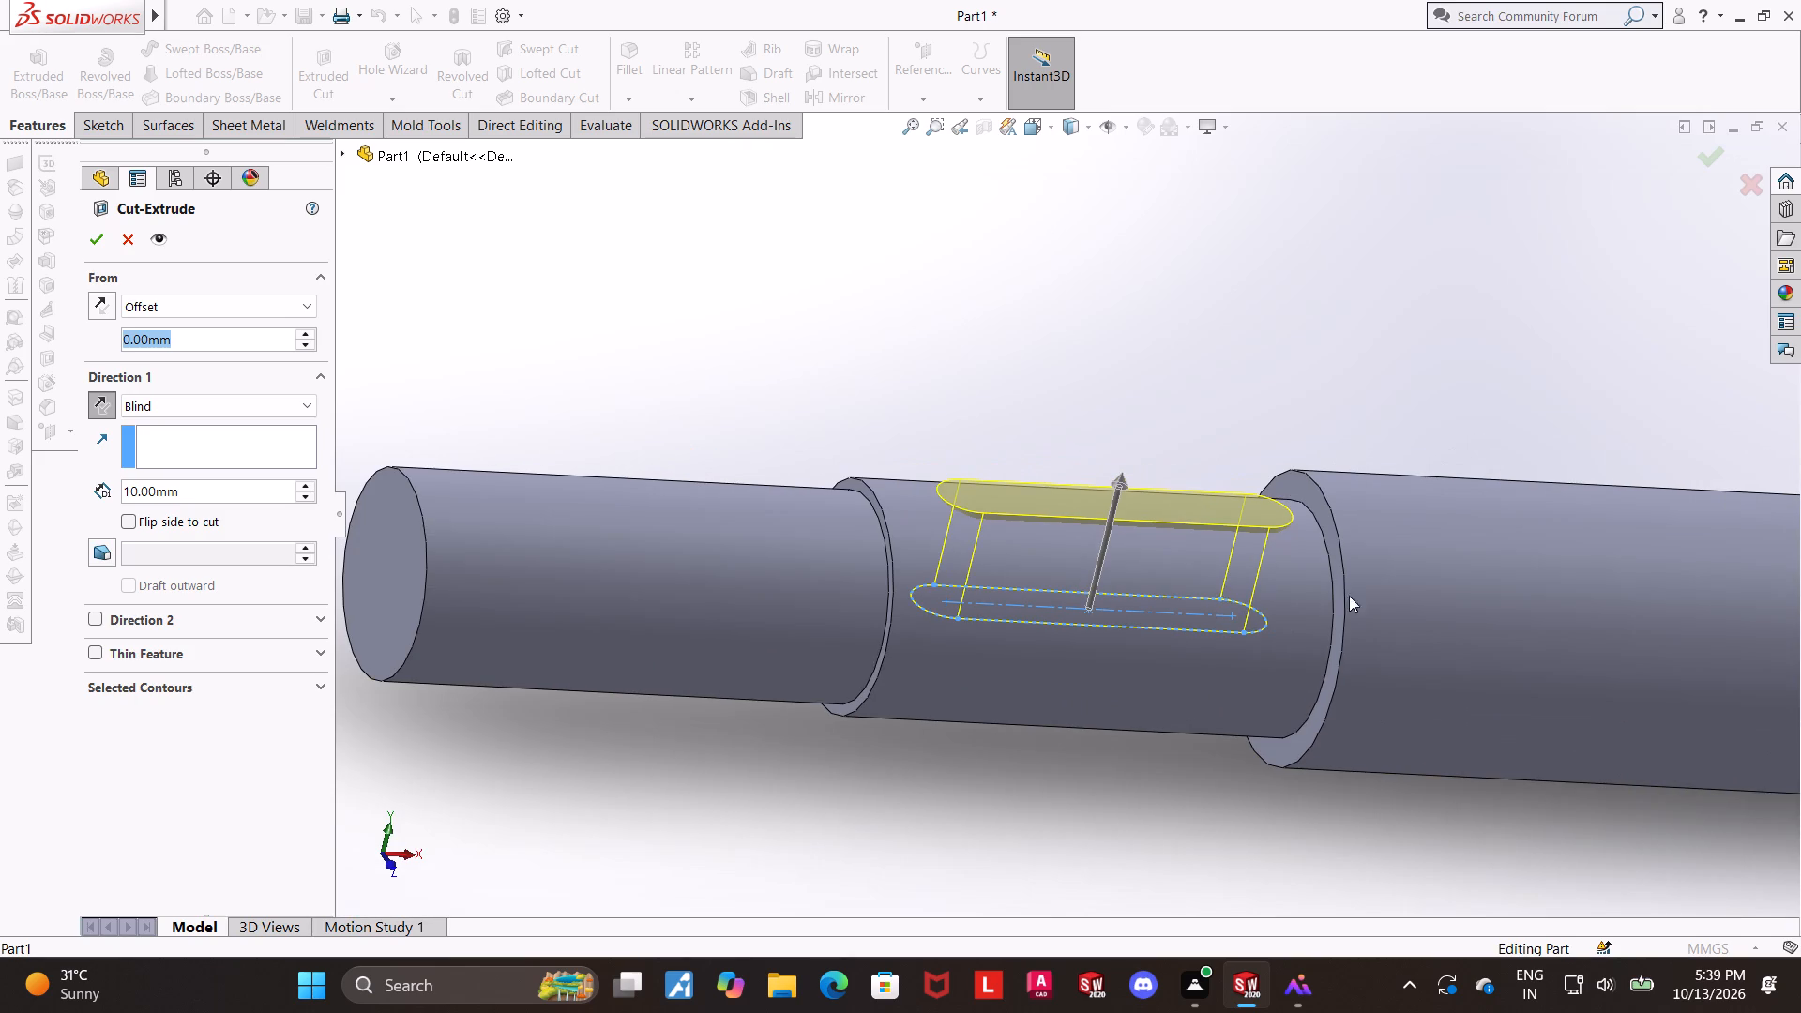
{"action": "scroll", "coordinate": [1352, 569], "scroll_direction": "up", "scroll_amount": 4}
{"action": "middle_click_drag", "start_coordinate": [1256, 542], "coordinate": [1318, 571]}
{"action": "scroll", "coordinate": [1299, 560], "scroll_direction": "down", "scroll_amount": 3}
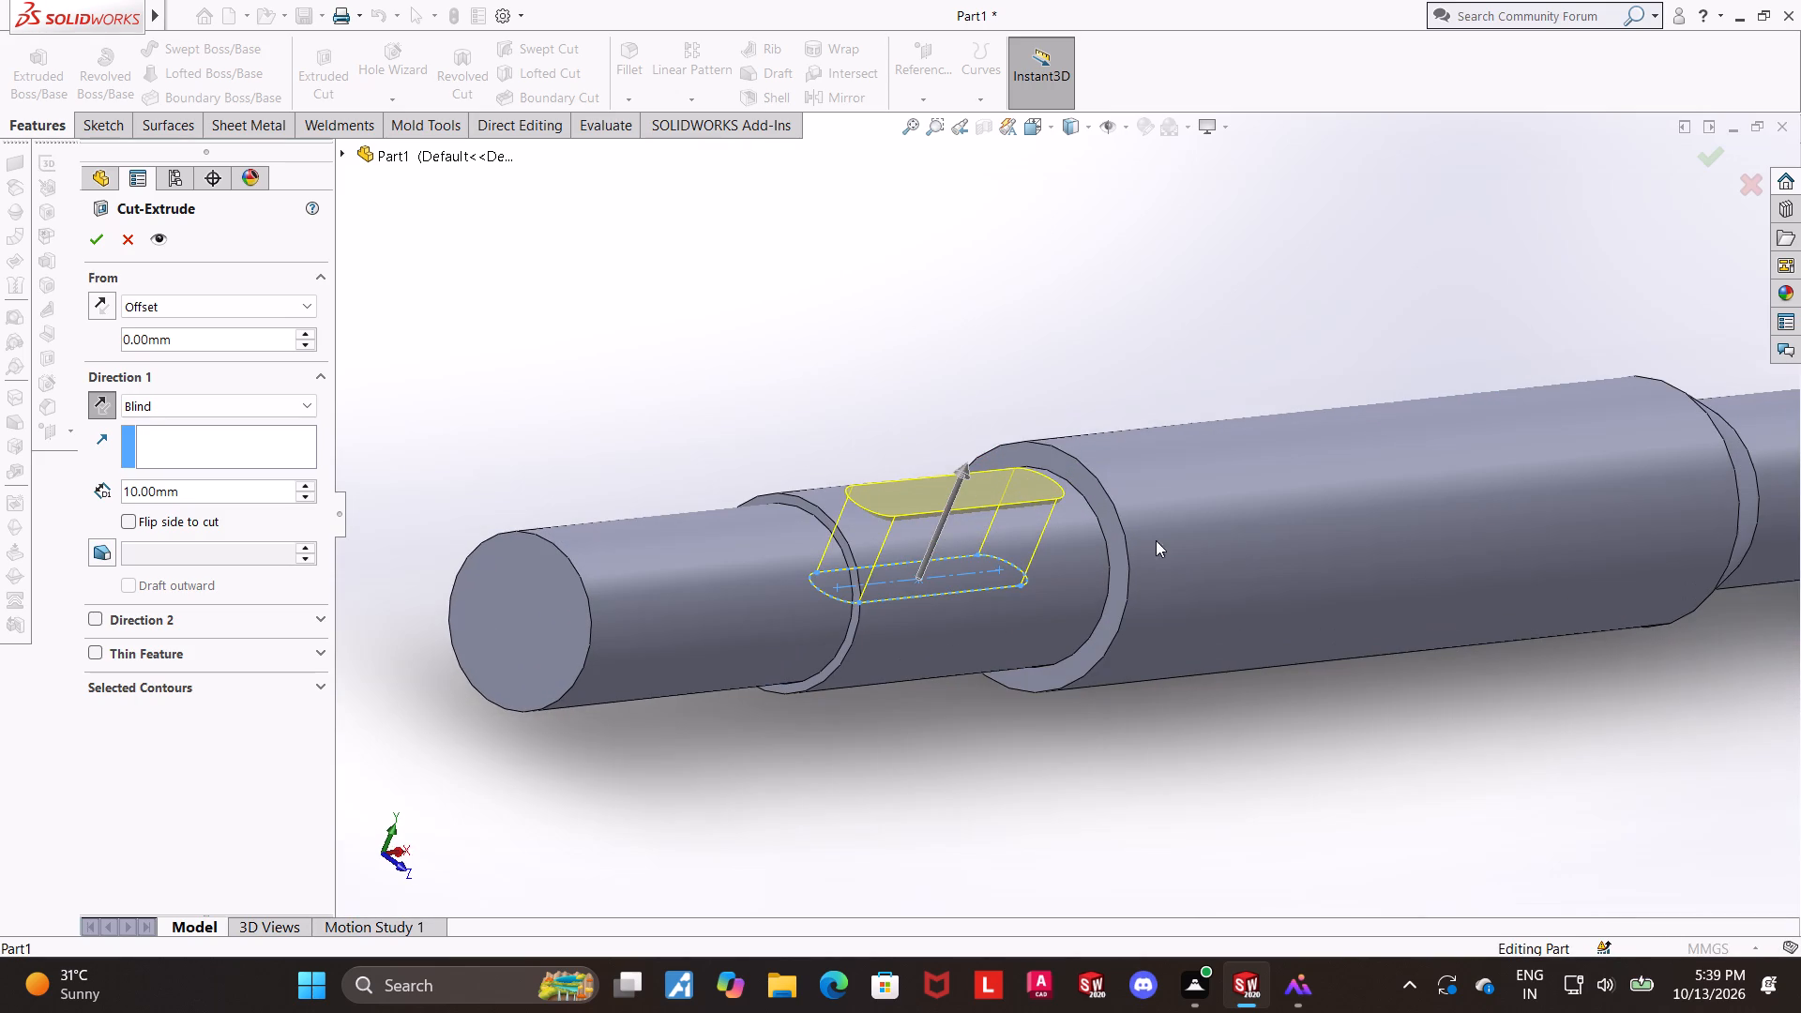
{"action": "scroll", "coordinate": [1274, 505], "scroll_direction": "down", "scroll_amount": 1}
{"action": "scroll", "coordinate": [1070, 562], "scroll_direction": "up", "scroll_amount": 1}
{"action": "left_click_drag", "start_coordinate": [247, 484], "coordinate": [0, 496]}
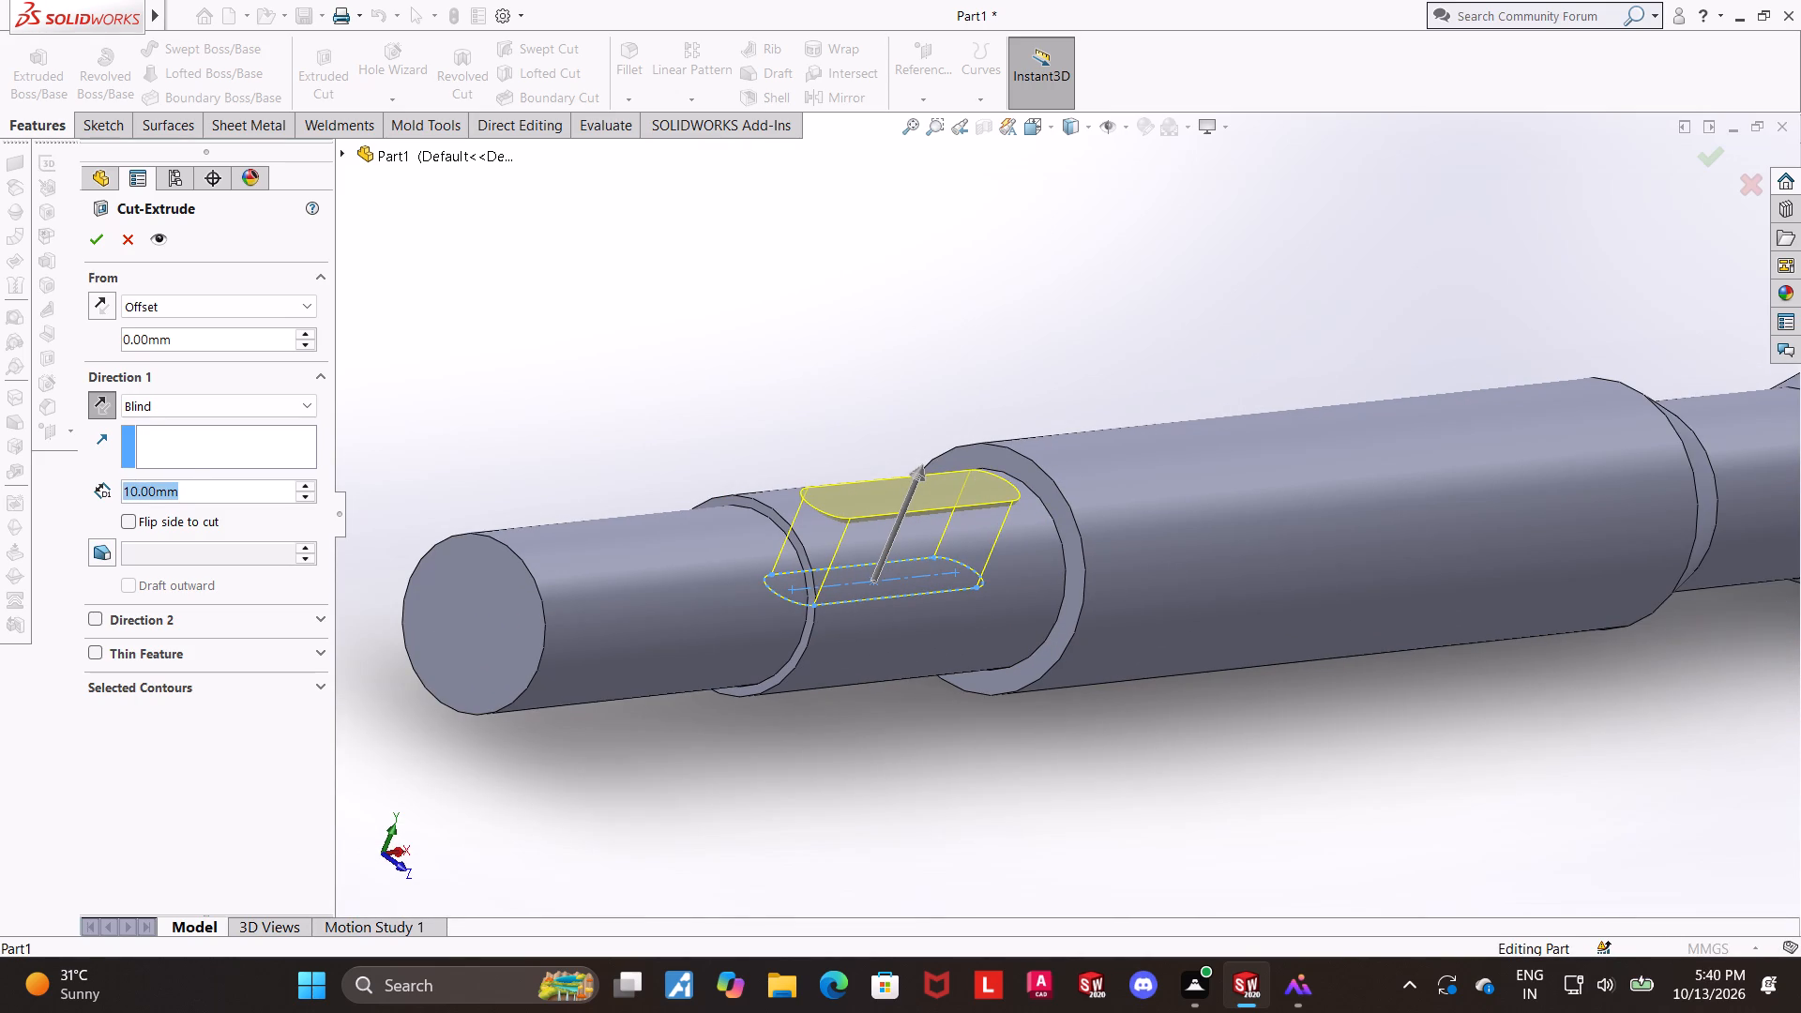
{"action": "key", "text": "3"}
{"action": "key", "text": "Return"}
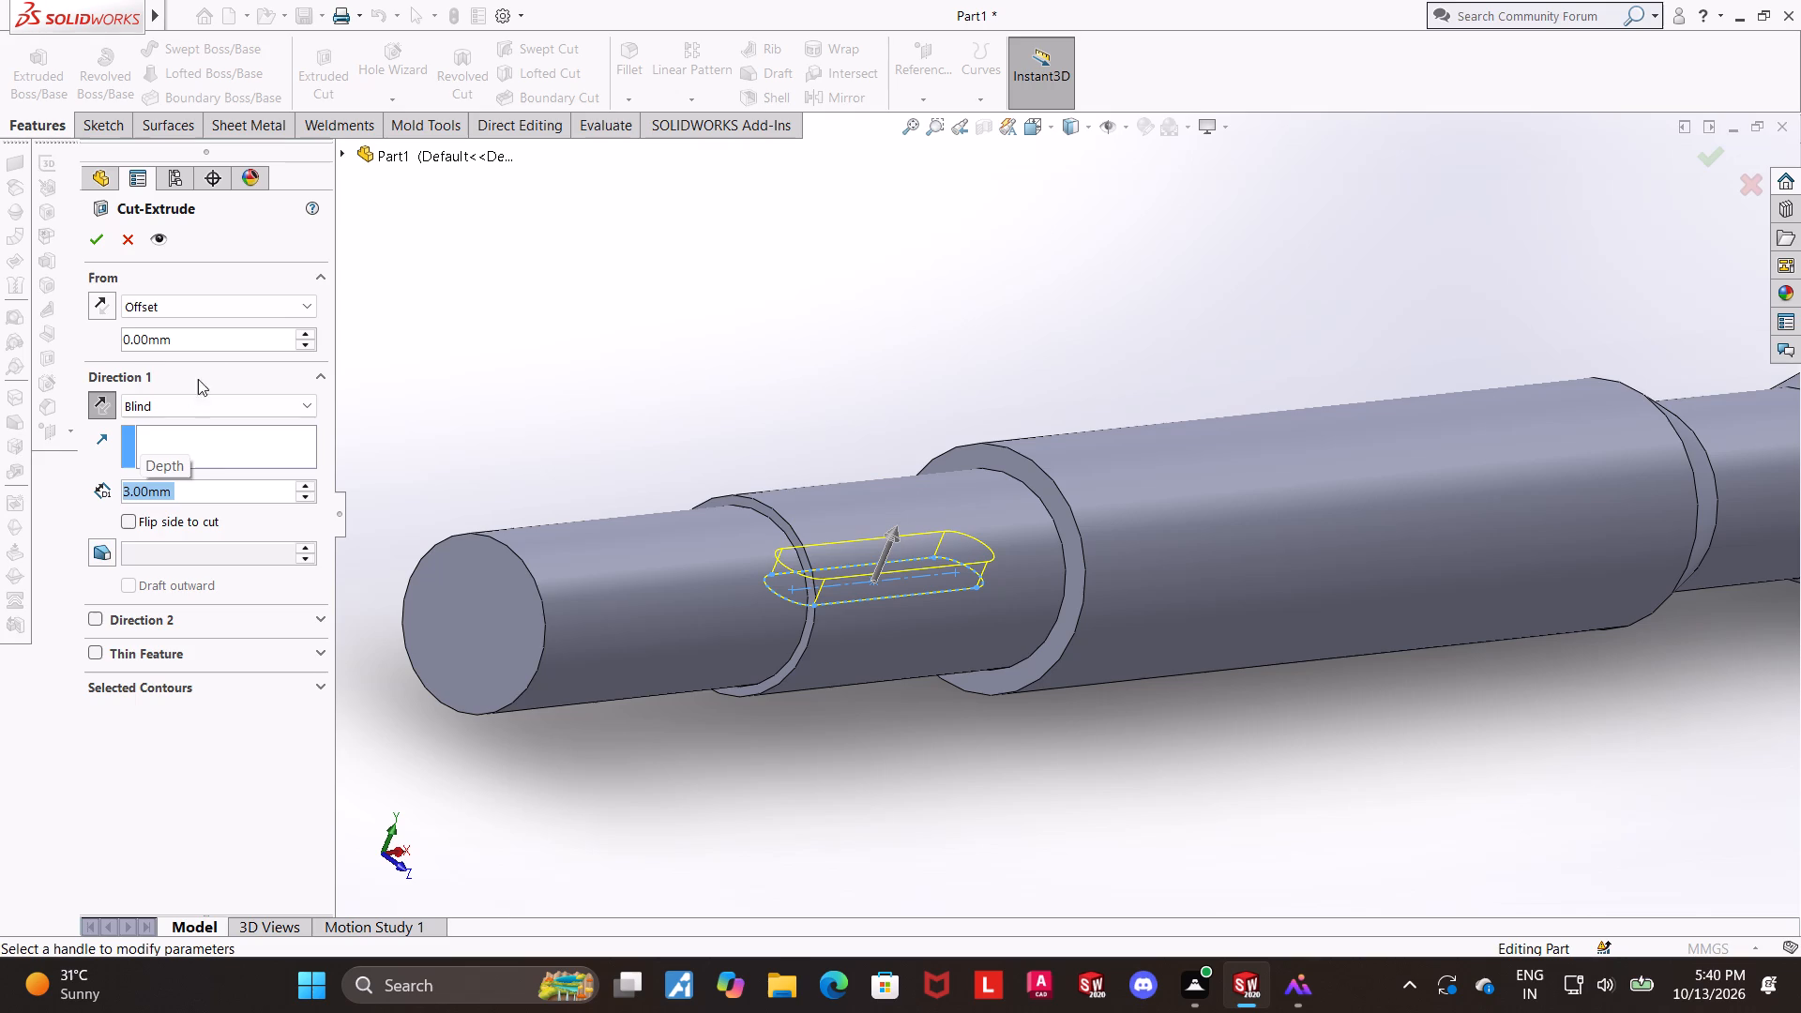
Set the cut's start offset to 10 mm and check the preview against the second shaft section.
{"action": "left_click_drag", "start_coordinate": [215, 339], "coordinate": [0, 319]}
{"action": "key", "text": "1"}
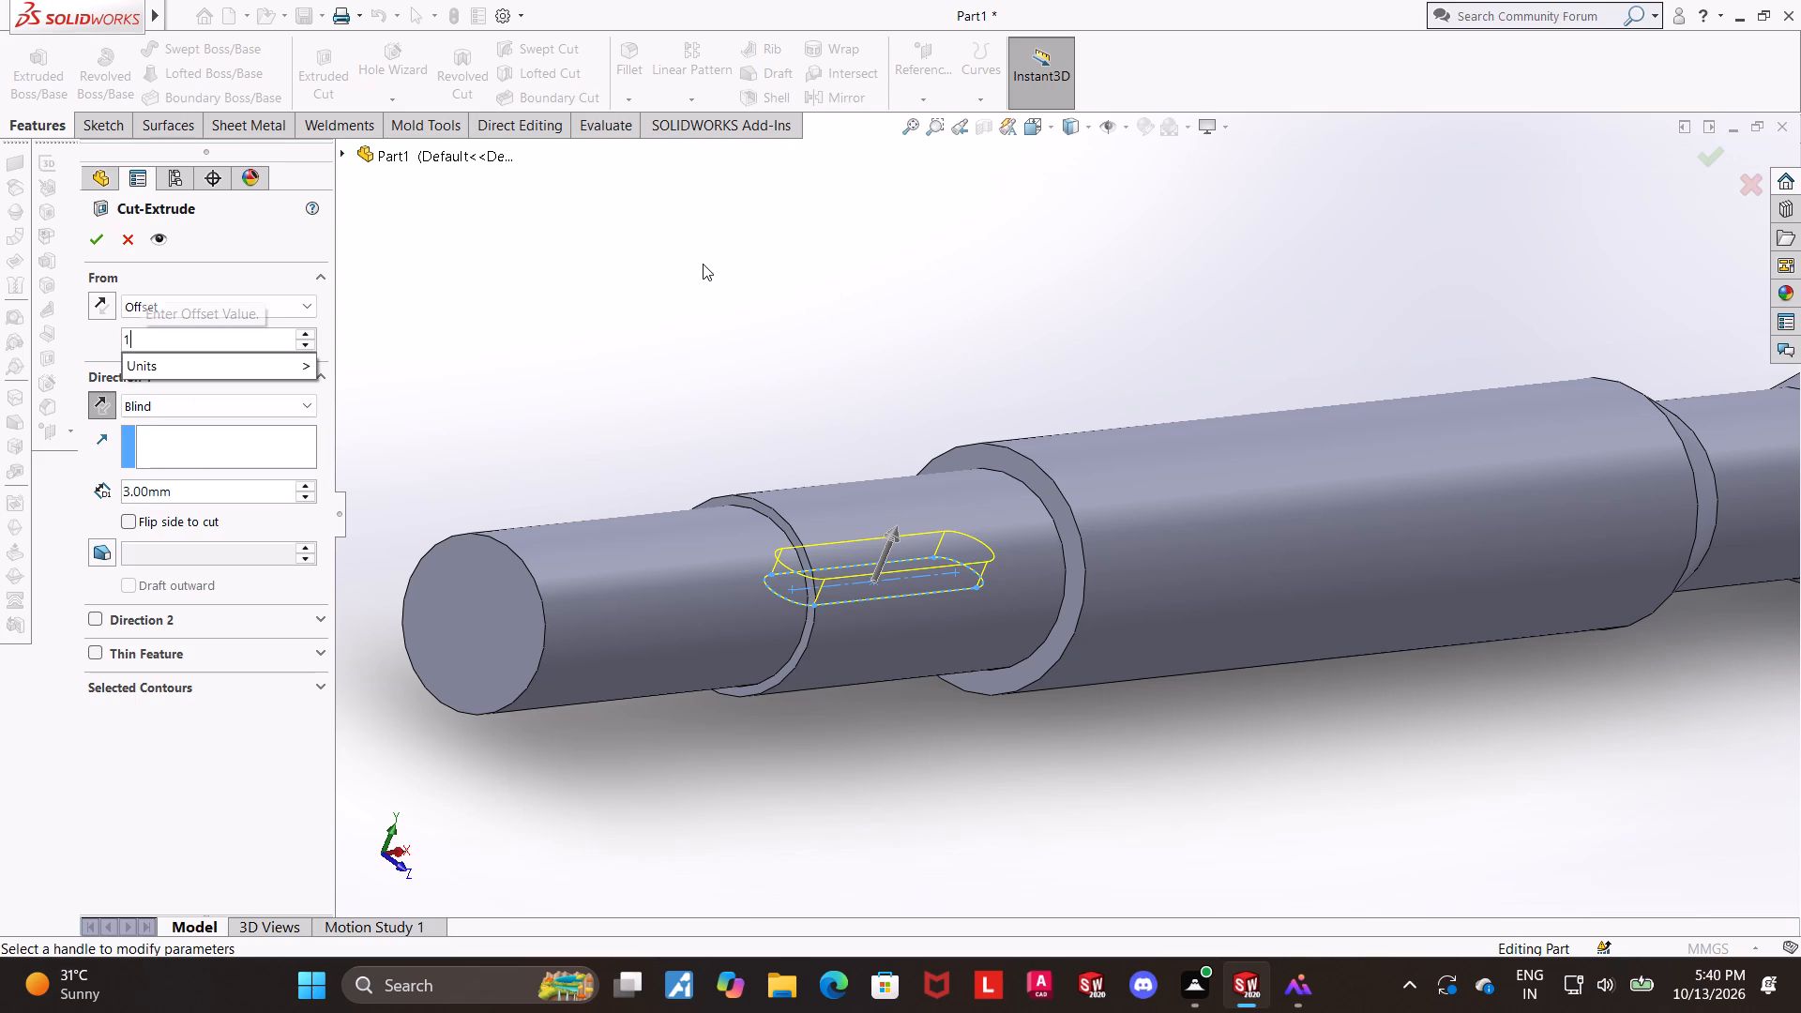
{"action": "key", "text": "0"}
{"action": "key", "text": "Return"}
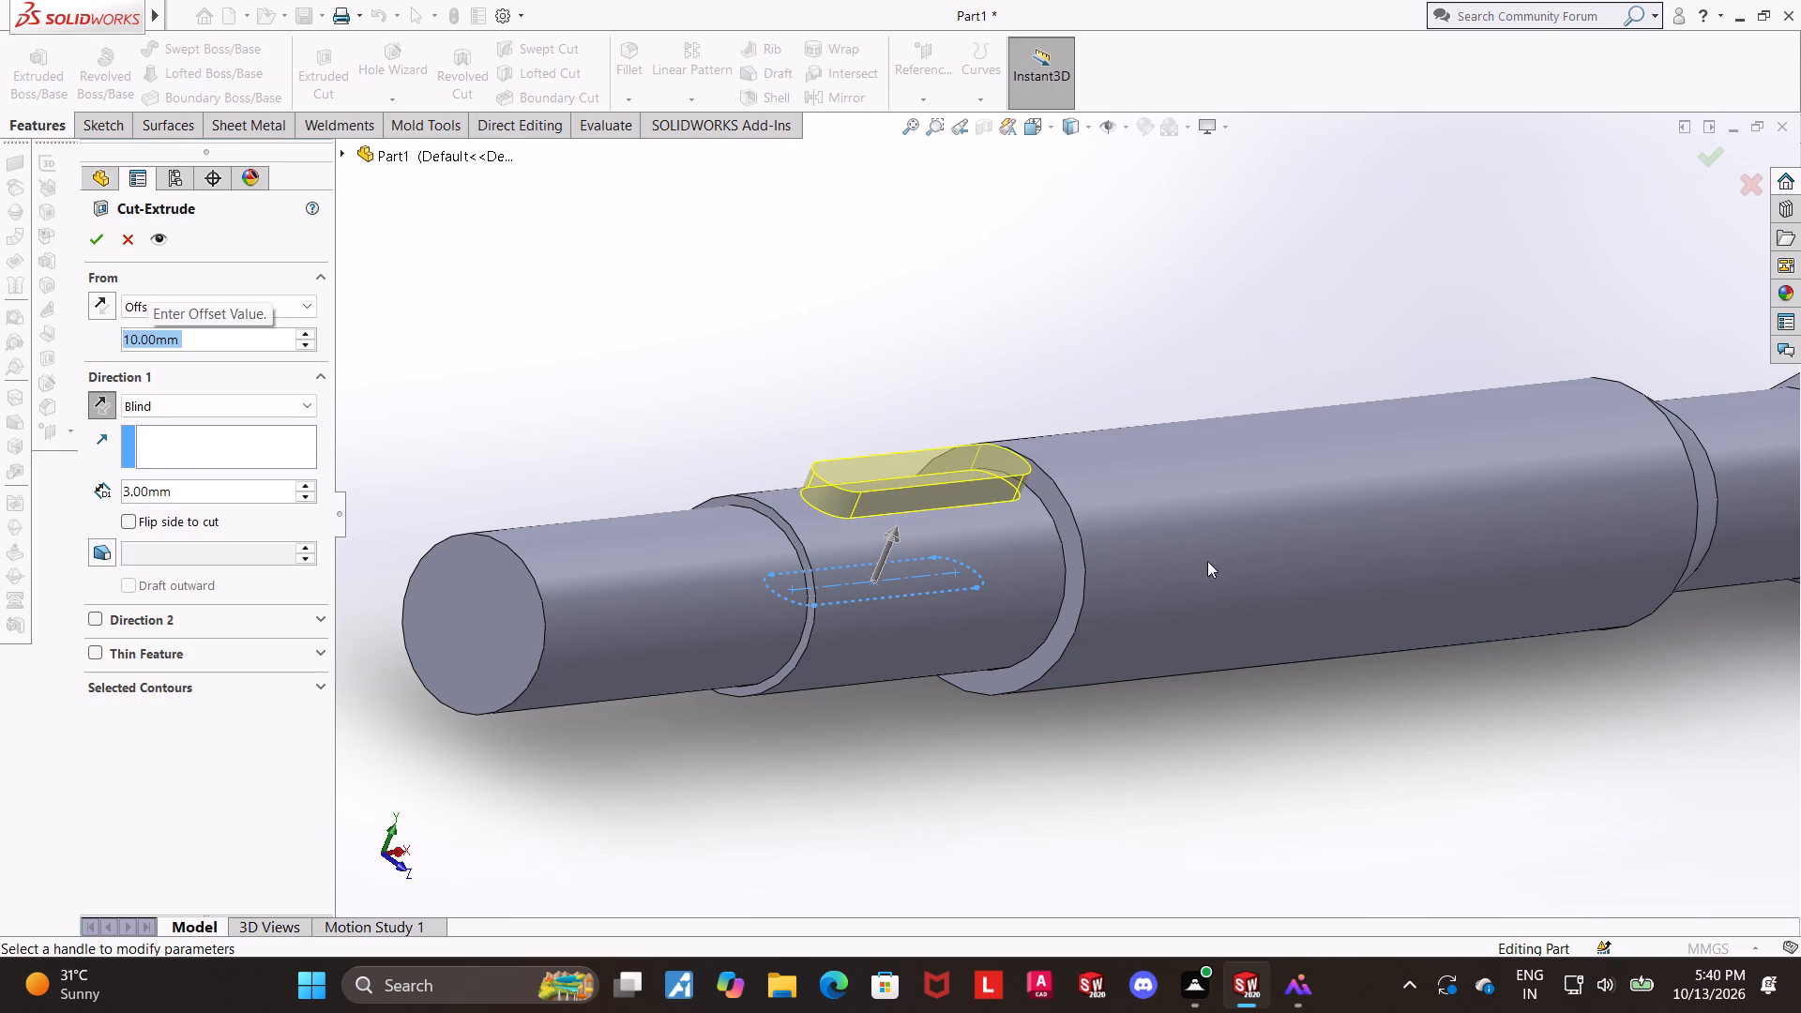
{"action": "scroll", "coordinate": [1136, 557], "scroll_direction": "up", "scroll_amount": 1}
{"action": "middle_click_drag", "start_coordinate": [1136, 557], "coordinate": [1196, 539]}
{"action": "scroll", "coordinate": [1080, 500], "scroll_direction": "down", "scroll_amount": 3}
{"action": "scroll", "coordinate": [1105, 458], "scroll_direction": "up", "scroll_amount": 3}
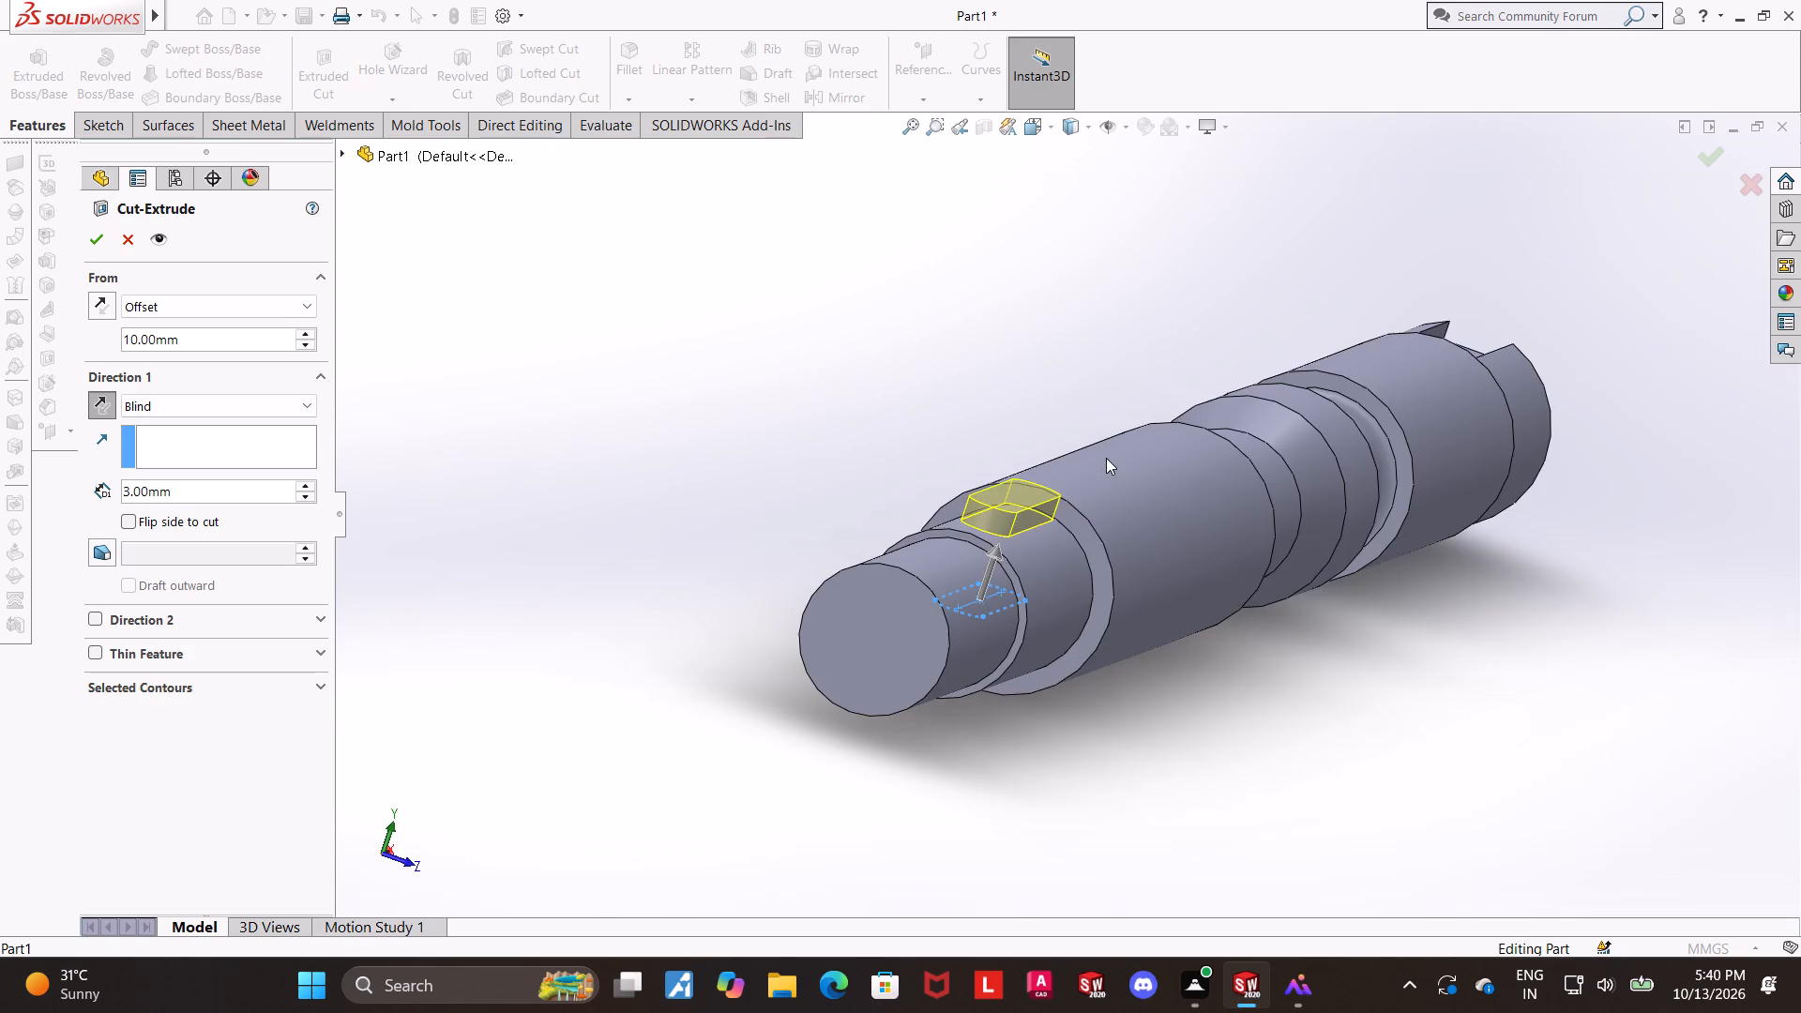
{"action": "scroll", "coordinate": [1094, 484], "scroll_direction": "down", "scroll_amount": 2}
{"action": "scroll", "coordinate": [1128, 478], "scroll_direction": "up", "scroll_amount": 1}
{"action": "middle_click_drag", "start_coordinate": [1122, 482], "coordinate": [1097, 489]}
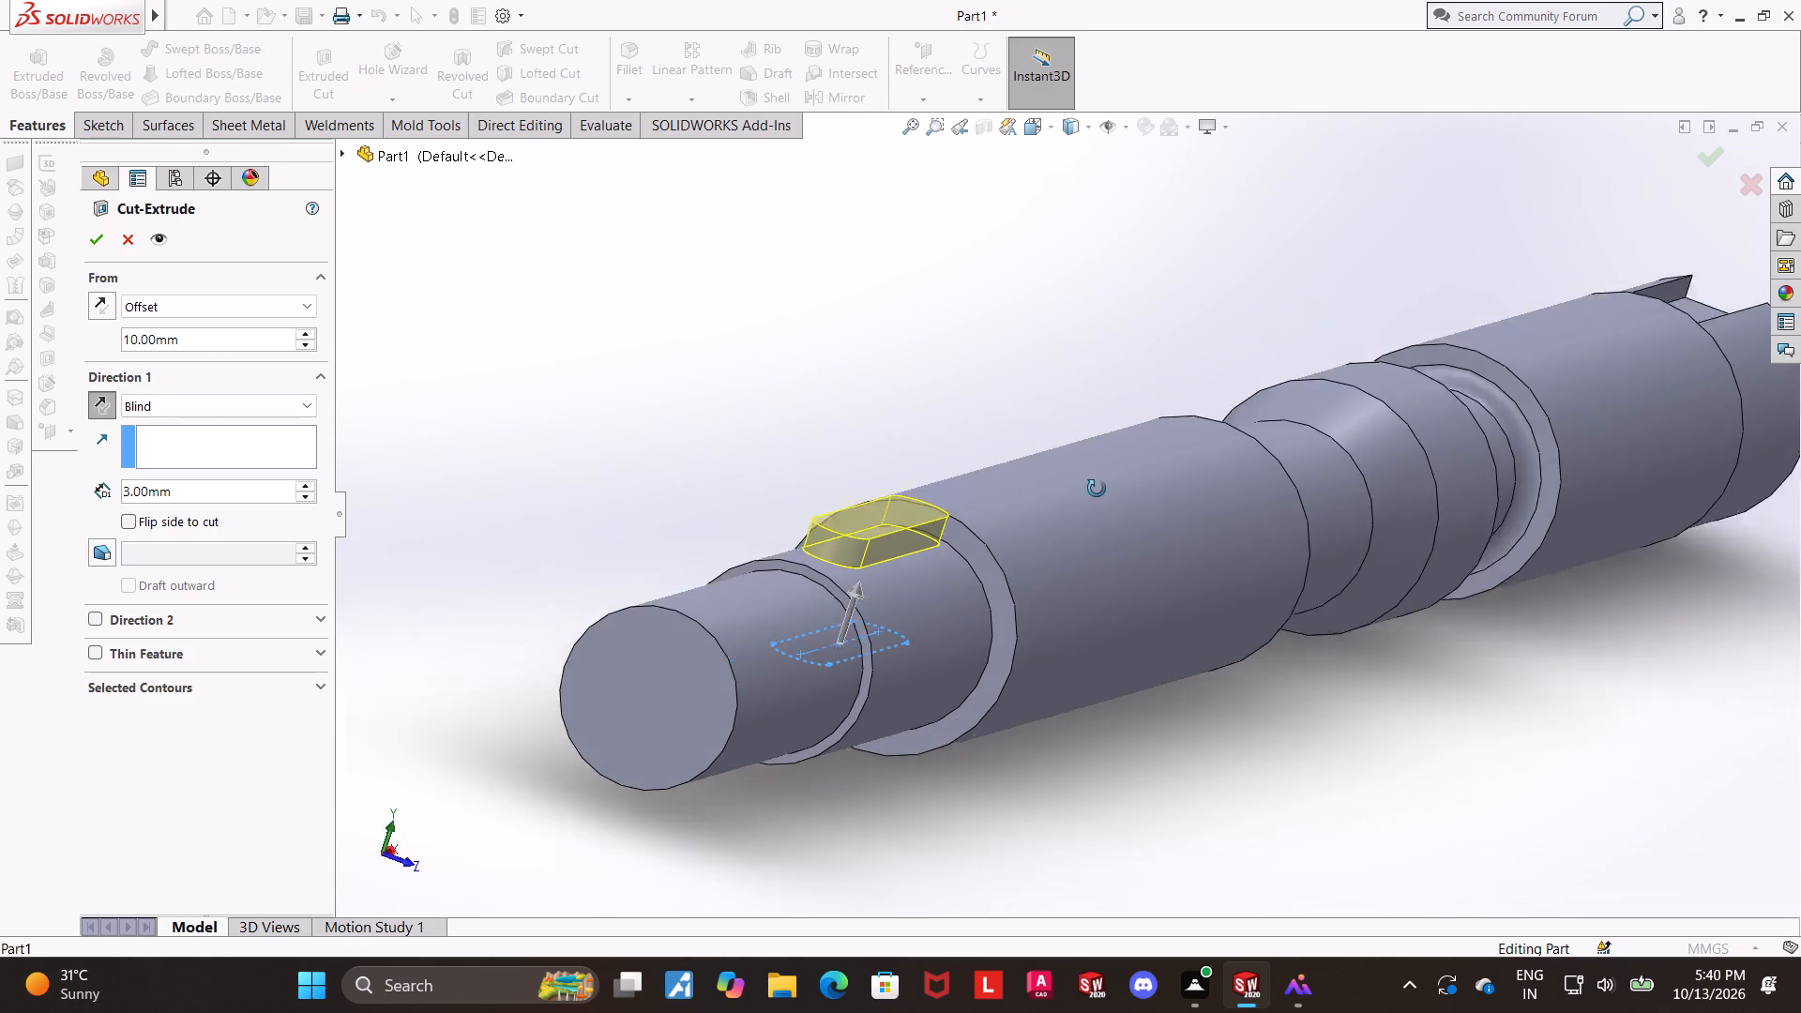
Reverse the offset slot cut so it runs 3 mm downward into the second shaft section, and accept it.
{"action": "middle_click_drag", "start_coordinate": [1097, 489], "coordinate": [1094, 518]}
{"action": "scroll", "coordinate": [946, 587], "scroll_direction": "up", "scroll_amount": 2}
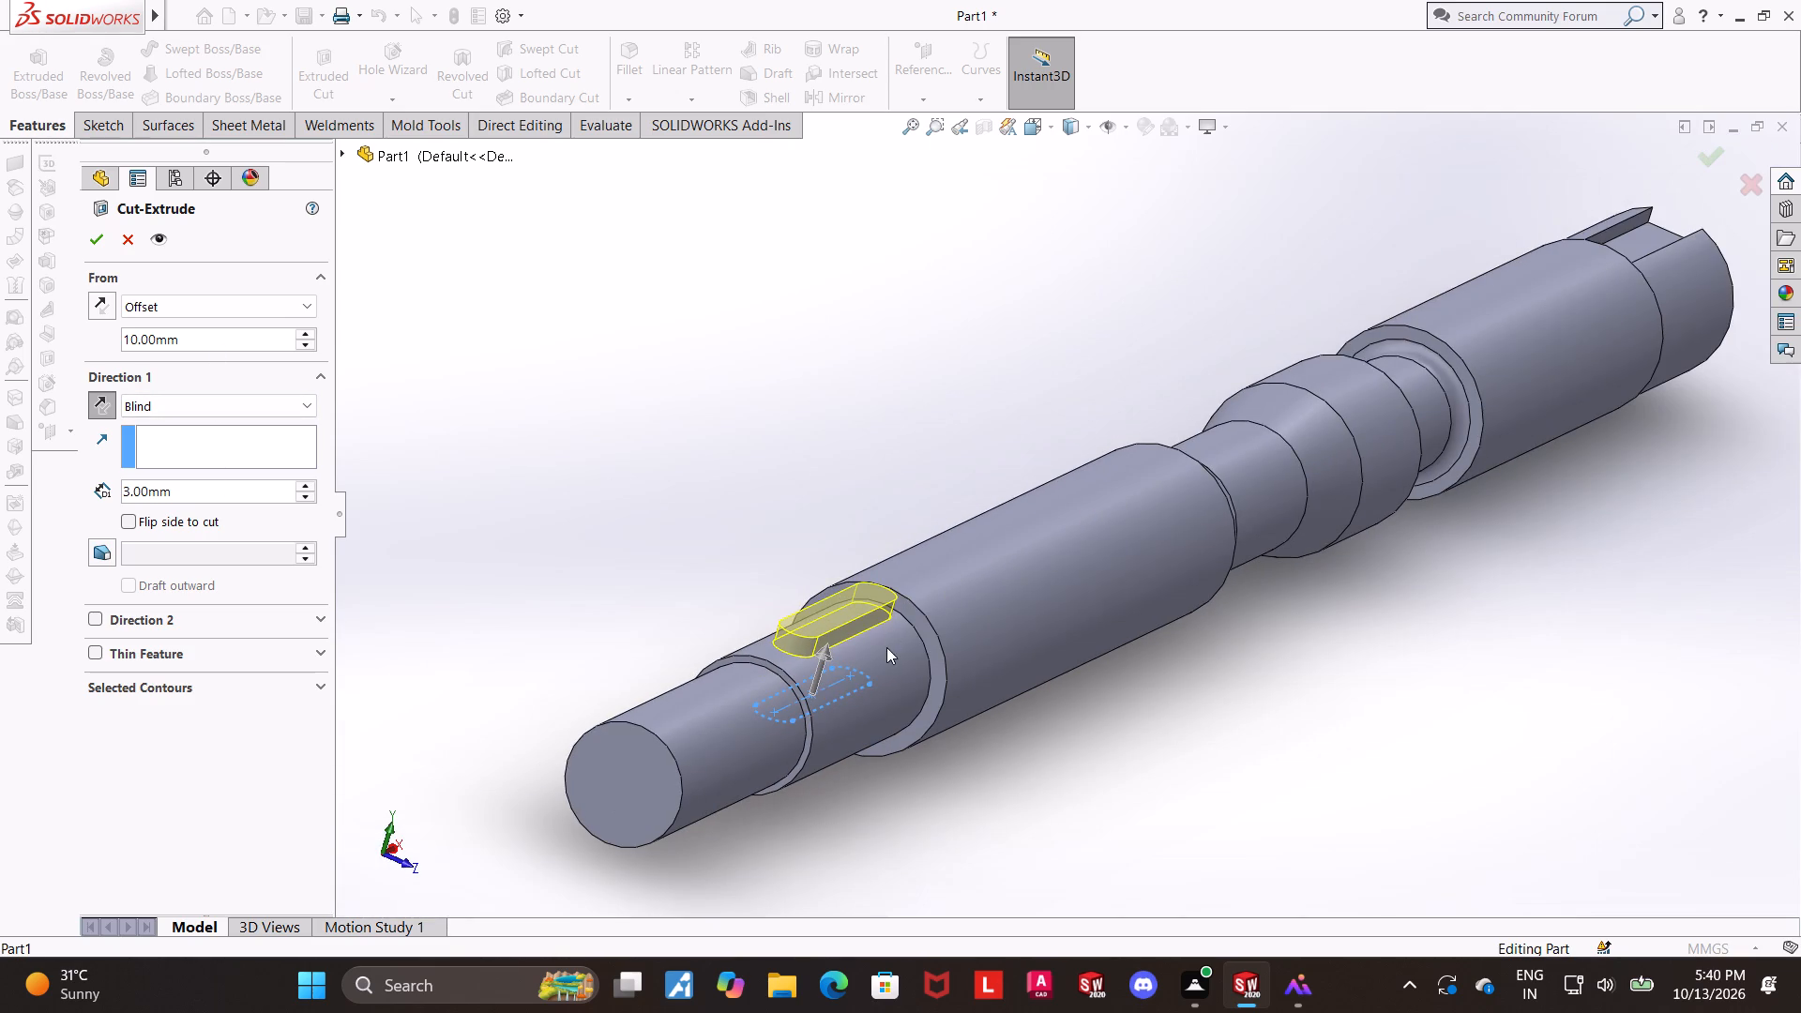
{"action": "middle_click_drag", "start_coordinate": [886, 647], "coordinate": [886, 629]}
{"action": "left_click", "coordinate": [94, 416]}
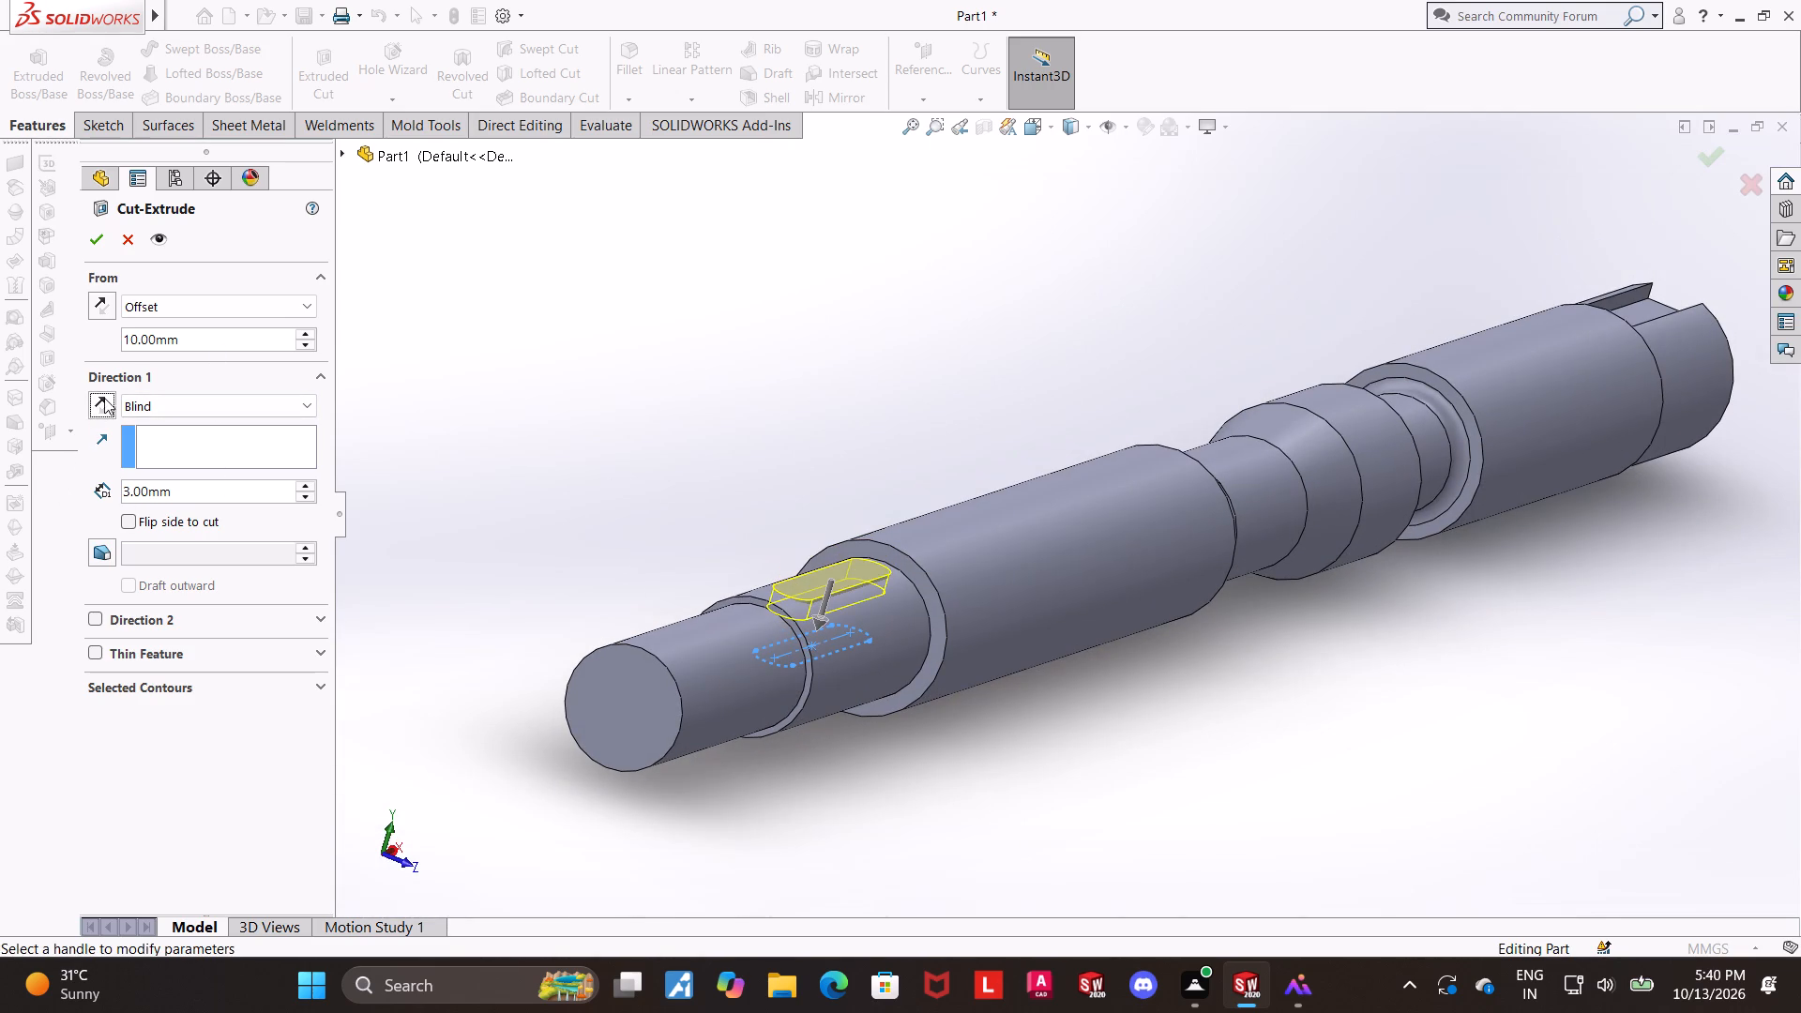
{"action": "left_click", "coordinate": [103, 235]}
{"action": "left_click", "coordinate": [743, 463]}
Inspect the new slot keyway on the second section from several angles and return to the isometric view.
{"action": "middle_click_drag", "start_coordinate": [926, 457], "coordinate": [913, 461]}
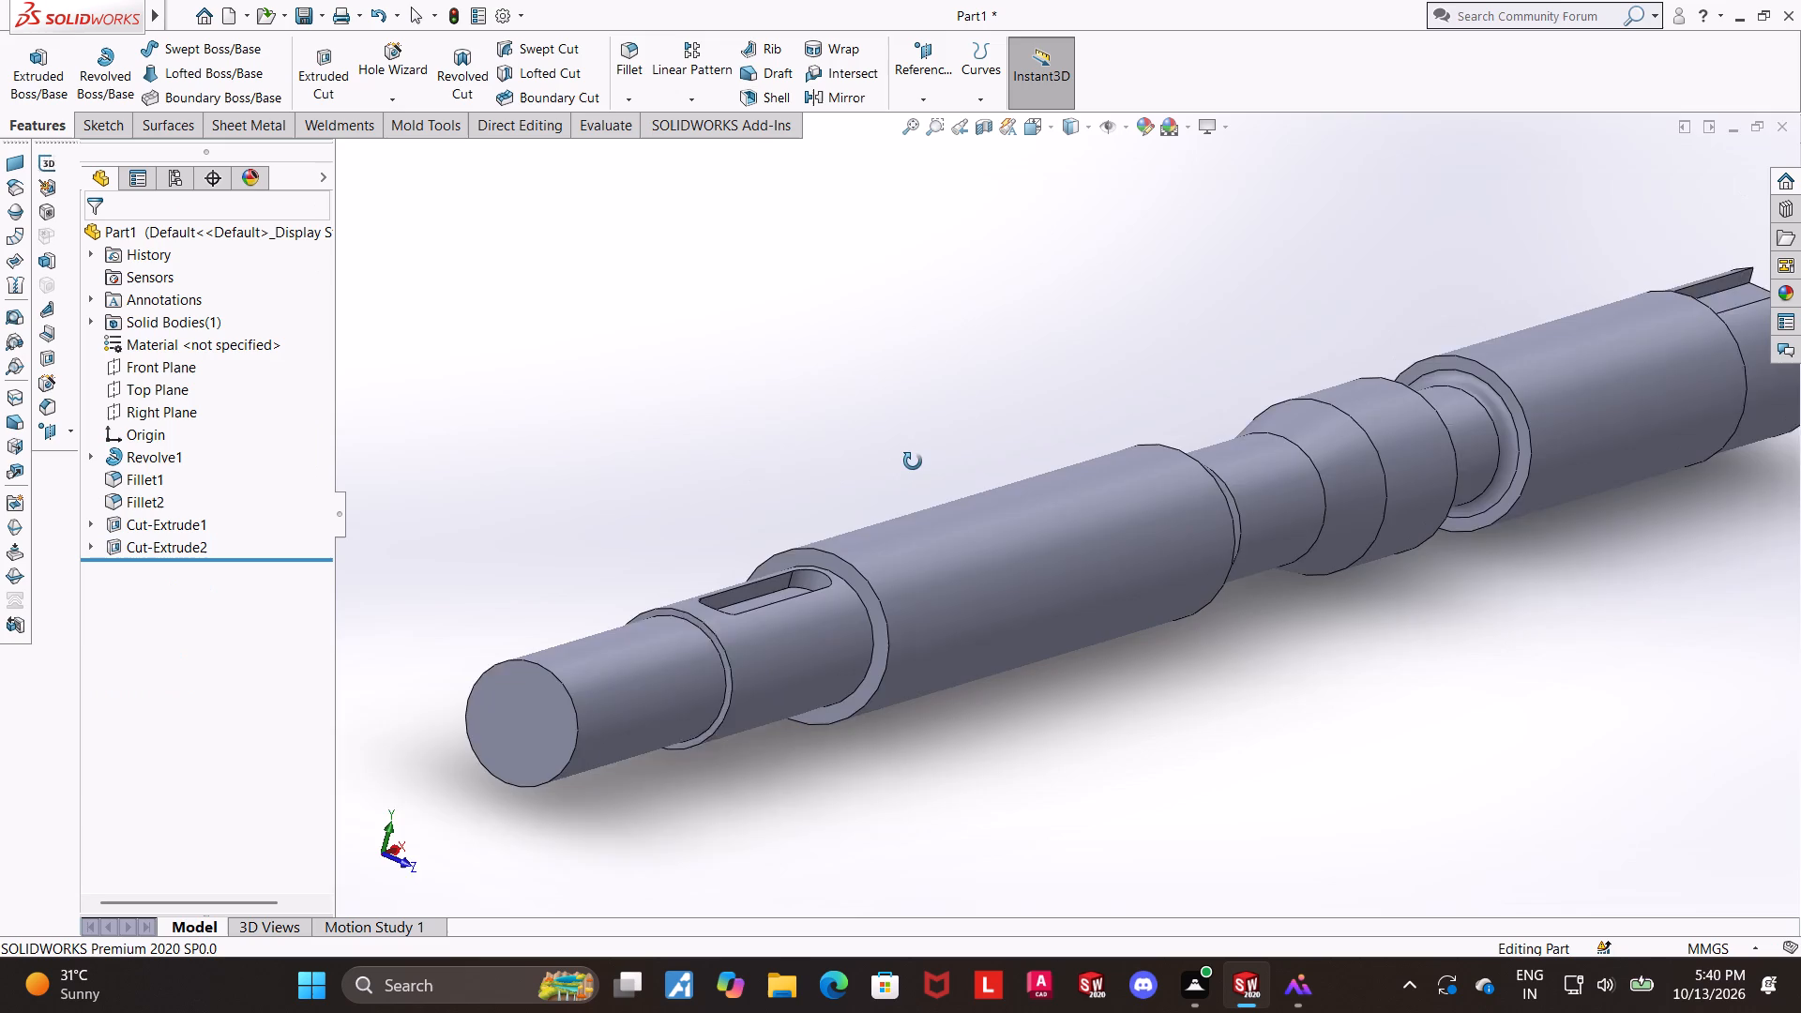
{"action": "middle_click_drag", "start_coordinate": [913, 461], "coordinate": [929, 521]}
{"action": "scroll", "coordinate": [920, 529], "scroll_direction": "up", "scroll_amount": 1}
{"action": "middle_click_drag", "start_coordinate": [898, 567], "coordinate": [898, 597]}
{"action": "scroll", "coordinate": [897, 597], "scroll_direction": "up", "scroll_amount": 3}
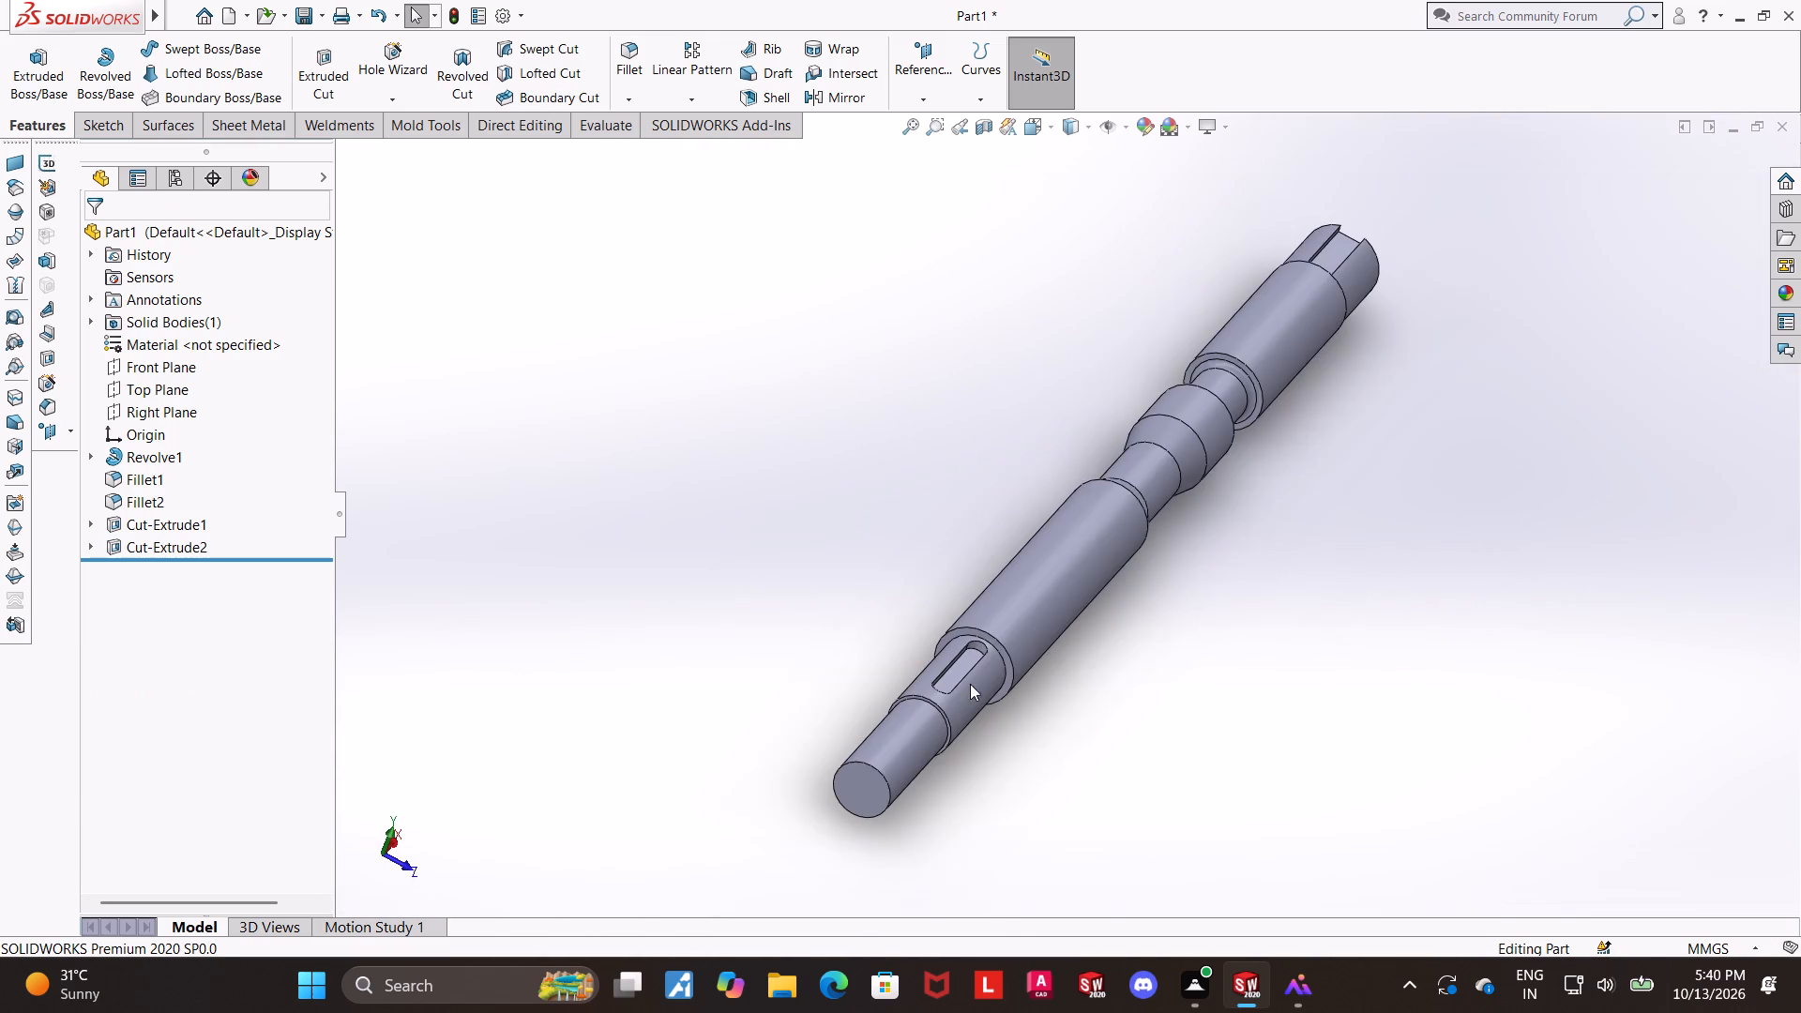
{"action": "scroll", "coordinate": [988, 696], "scroll_direction": "down", "scroll_amount": 4}
{"action": "middle_click_drag", "start_coordinate": [1040, 658], "coordinate": [890, 701]}
{"action": "scroll", "coordinate": [890, 701], "scroll_direction": "up", "scroll_amount": 4}
{"action": "middle_click_drag", "start_coordinate": [1052, 562], "coordinate": [1165, 585]}
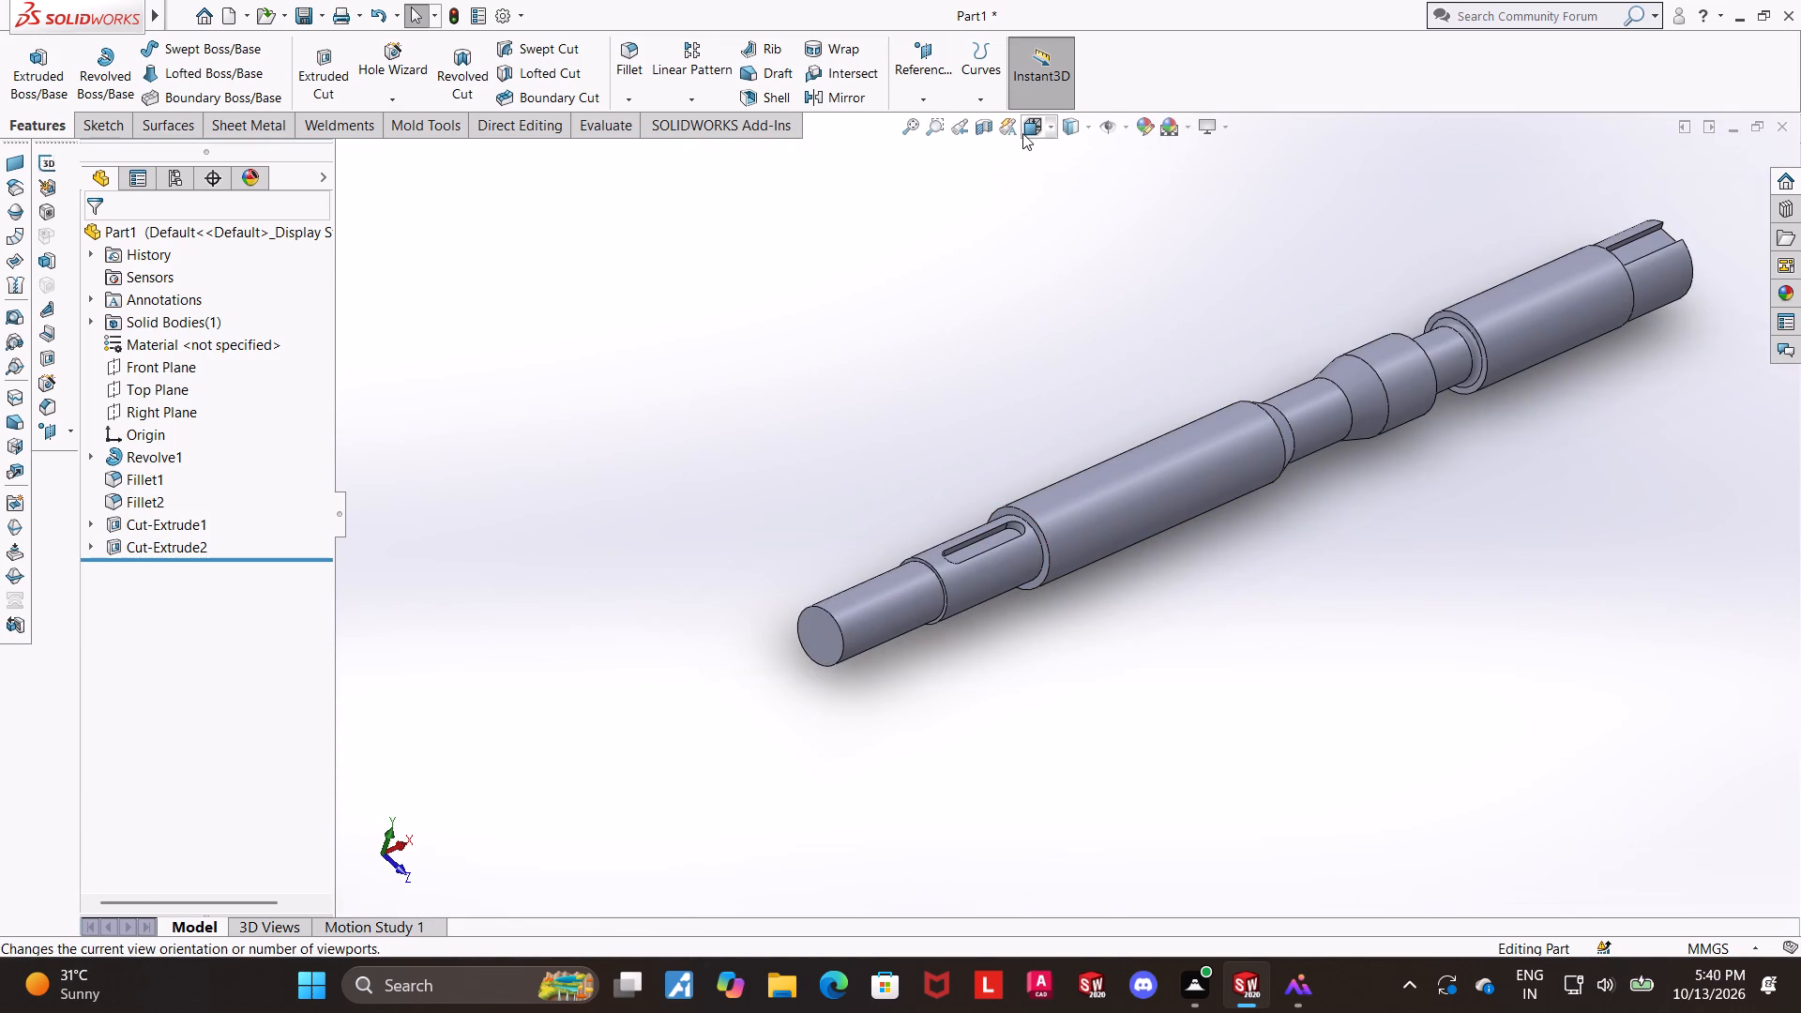
{"action": "left_click", "coordinate": [1030, 138]}
{"action": "left_click", "coordinate": [845, 634]}
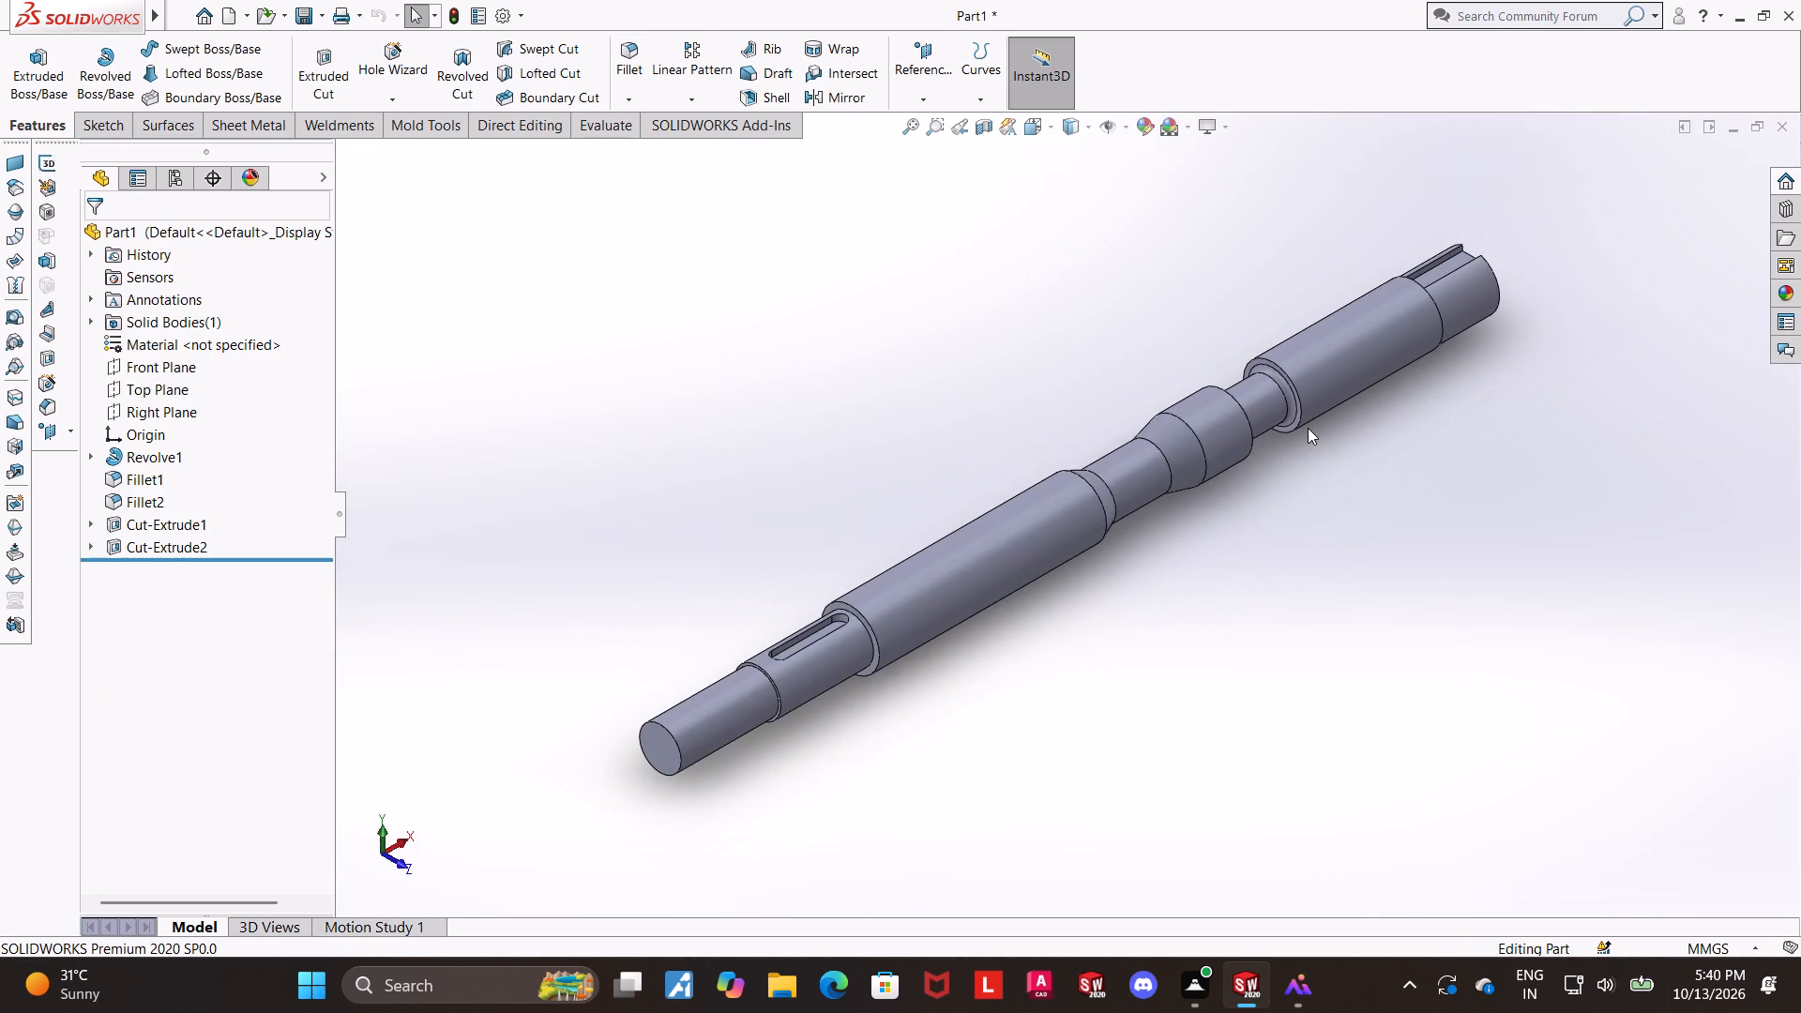
Examine the whole shaft from the side and from the end with the open keyway.
{"action": "scroll", "coordinate": [1308, 428], "scroll_direction": "down", "scroll_amount": 1}
{"action": "scroll", "coordinate": [1307, 428], "scroll_direction": "up", "scroll_amount": 1}
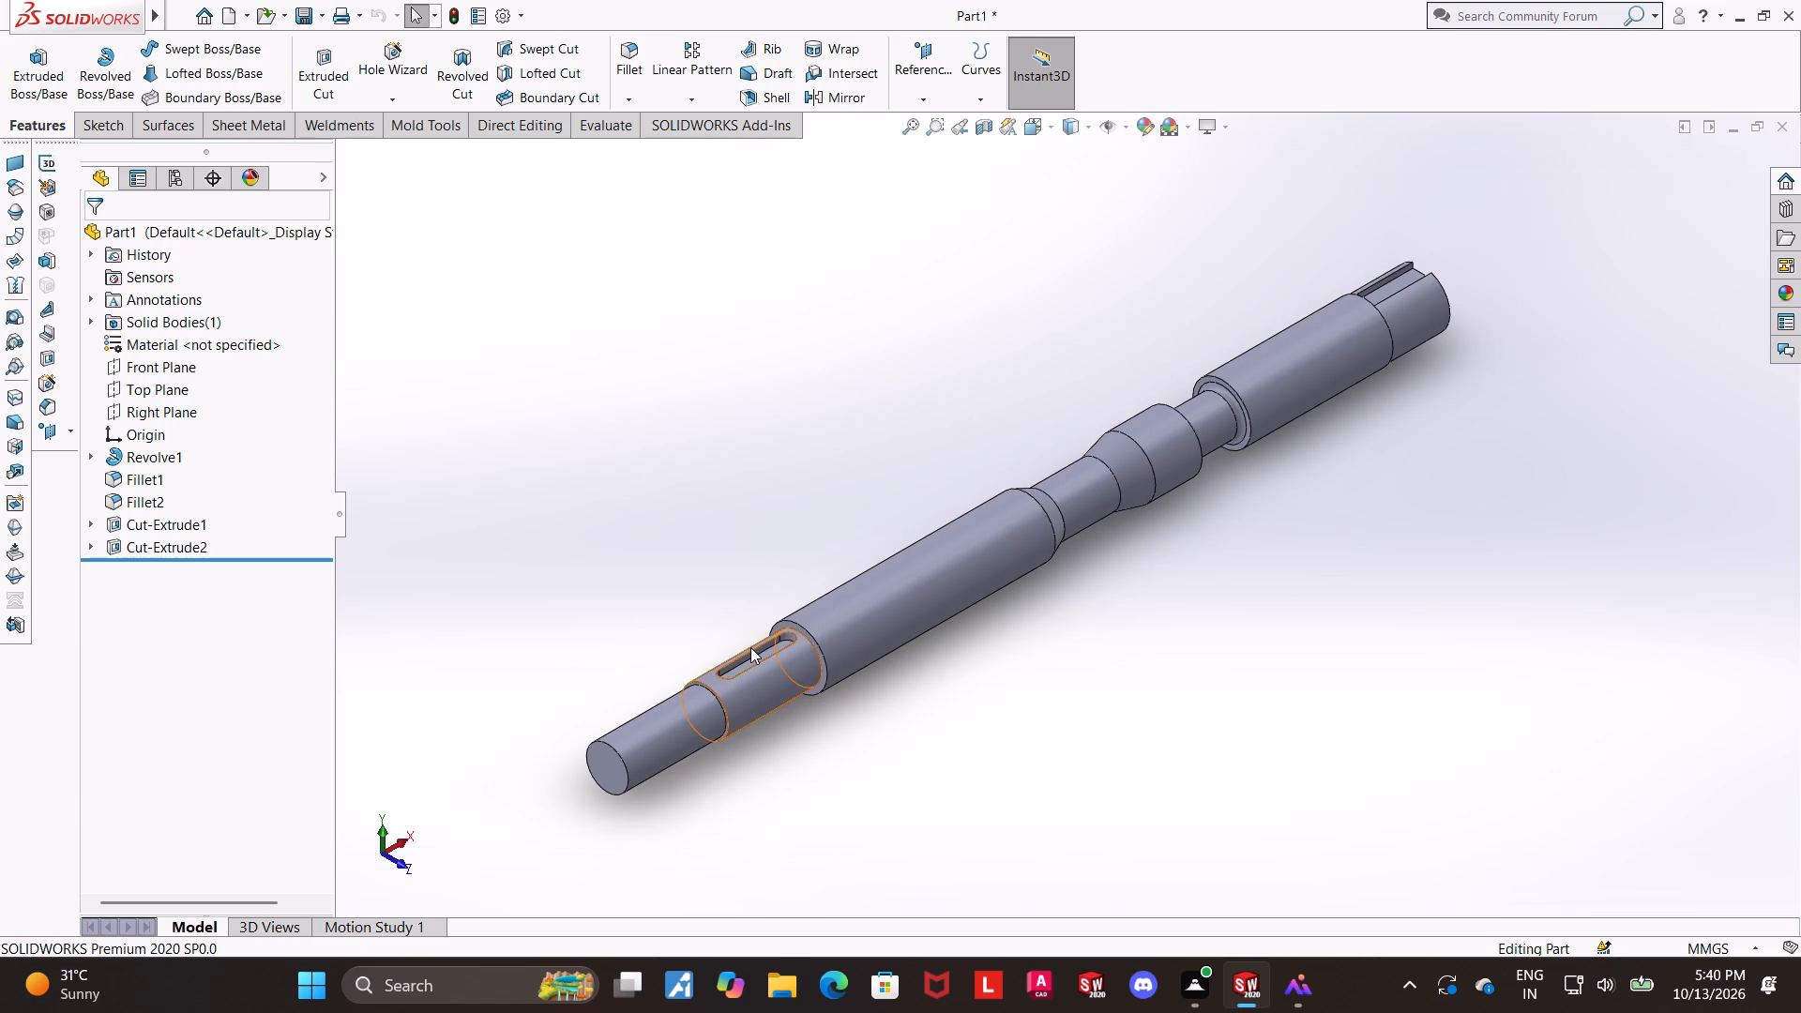
{"action": "scroll", "coordinate": [750, 647], "scroll_direction": "down", "scroll_amount": 1}
{"action": "scroll", "coordinate": [750, 647], "scroll_direction": "up", "scroll_amount": 1}
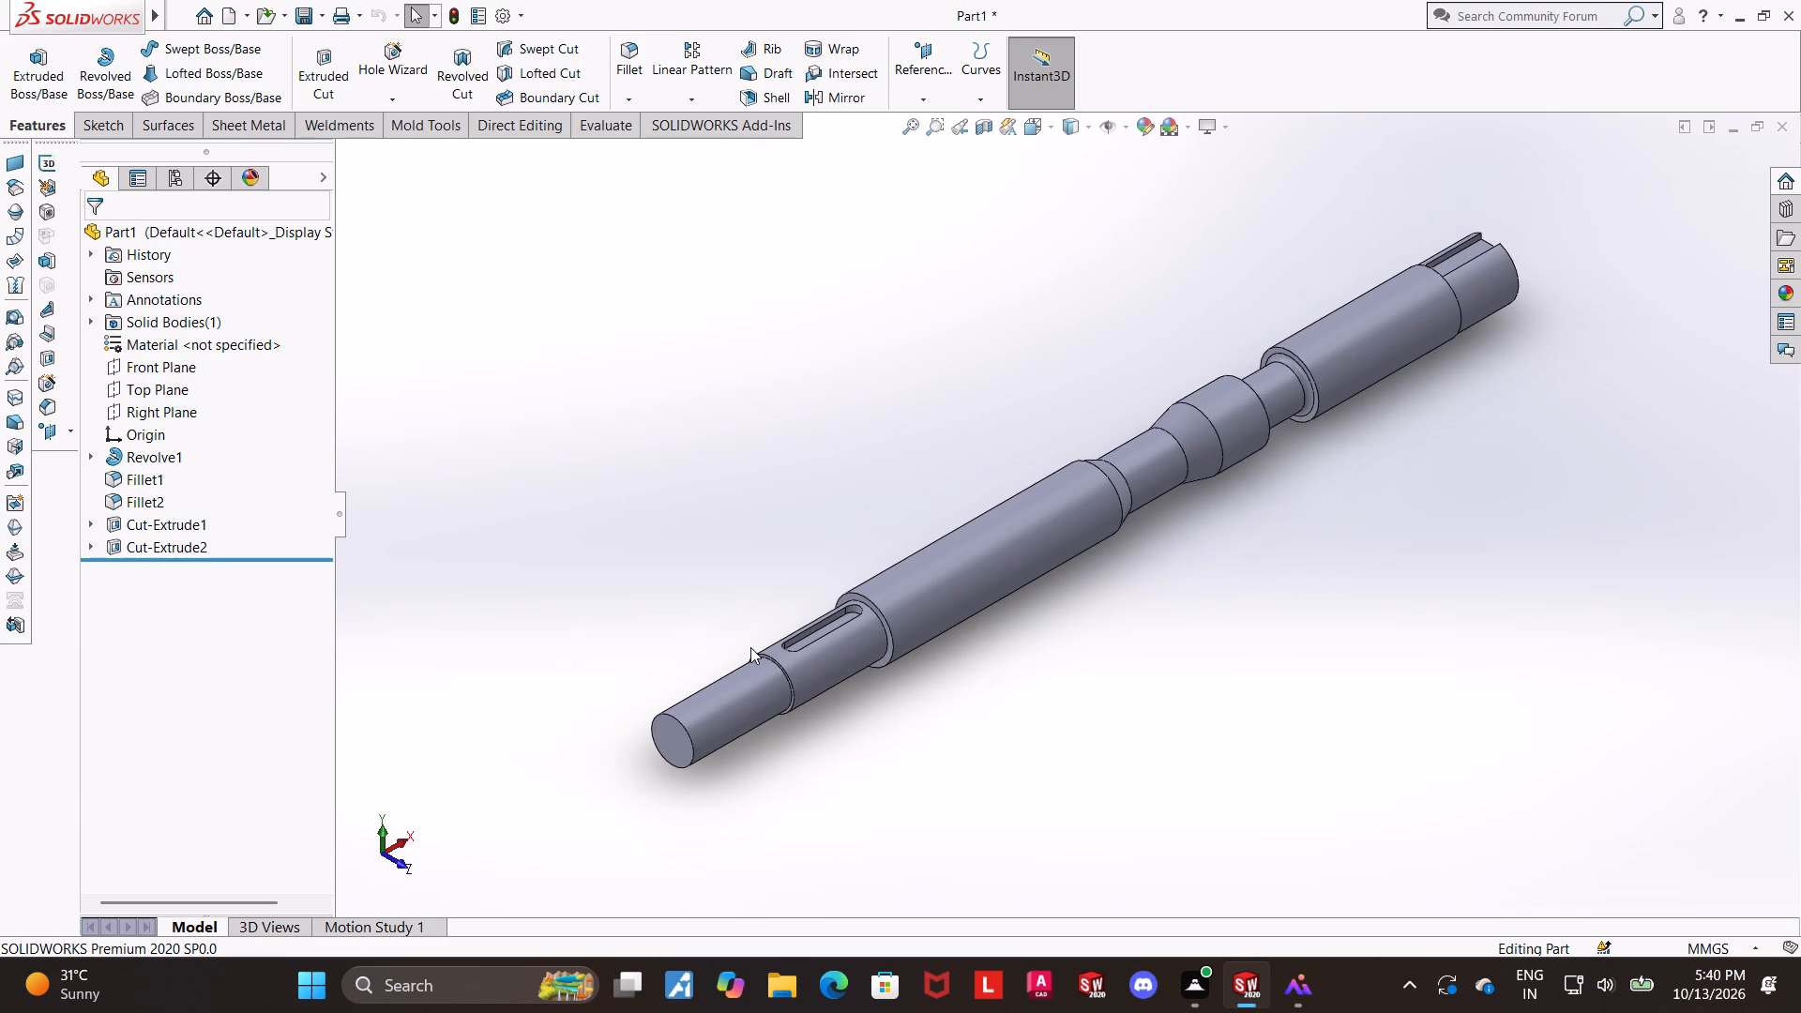
{"action": "middle_click_drag", "start_coordinate": [1072, 600], "coordinate": [1026, 654]}
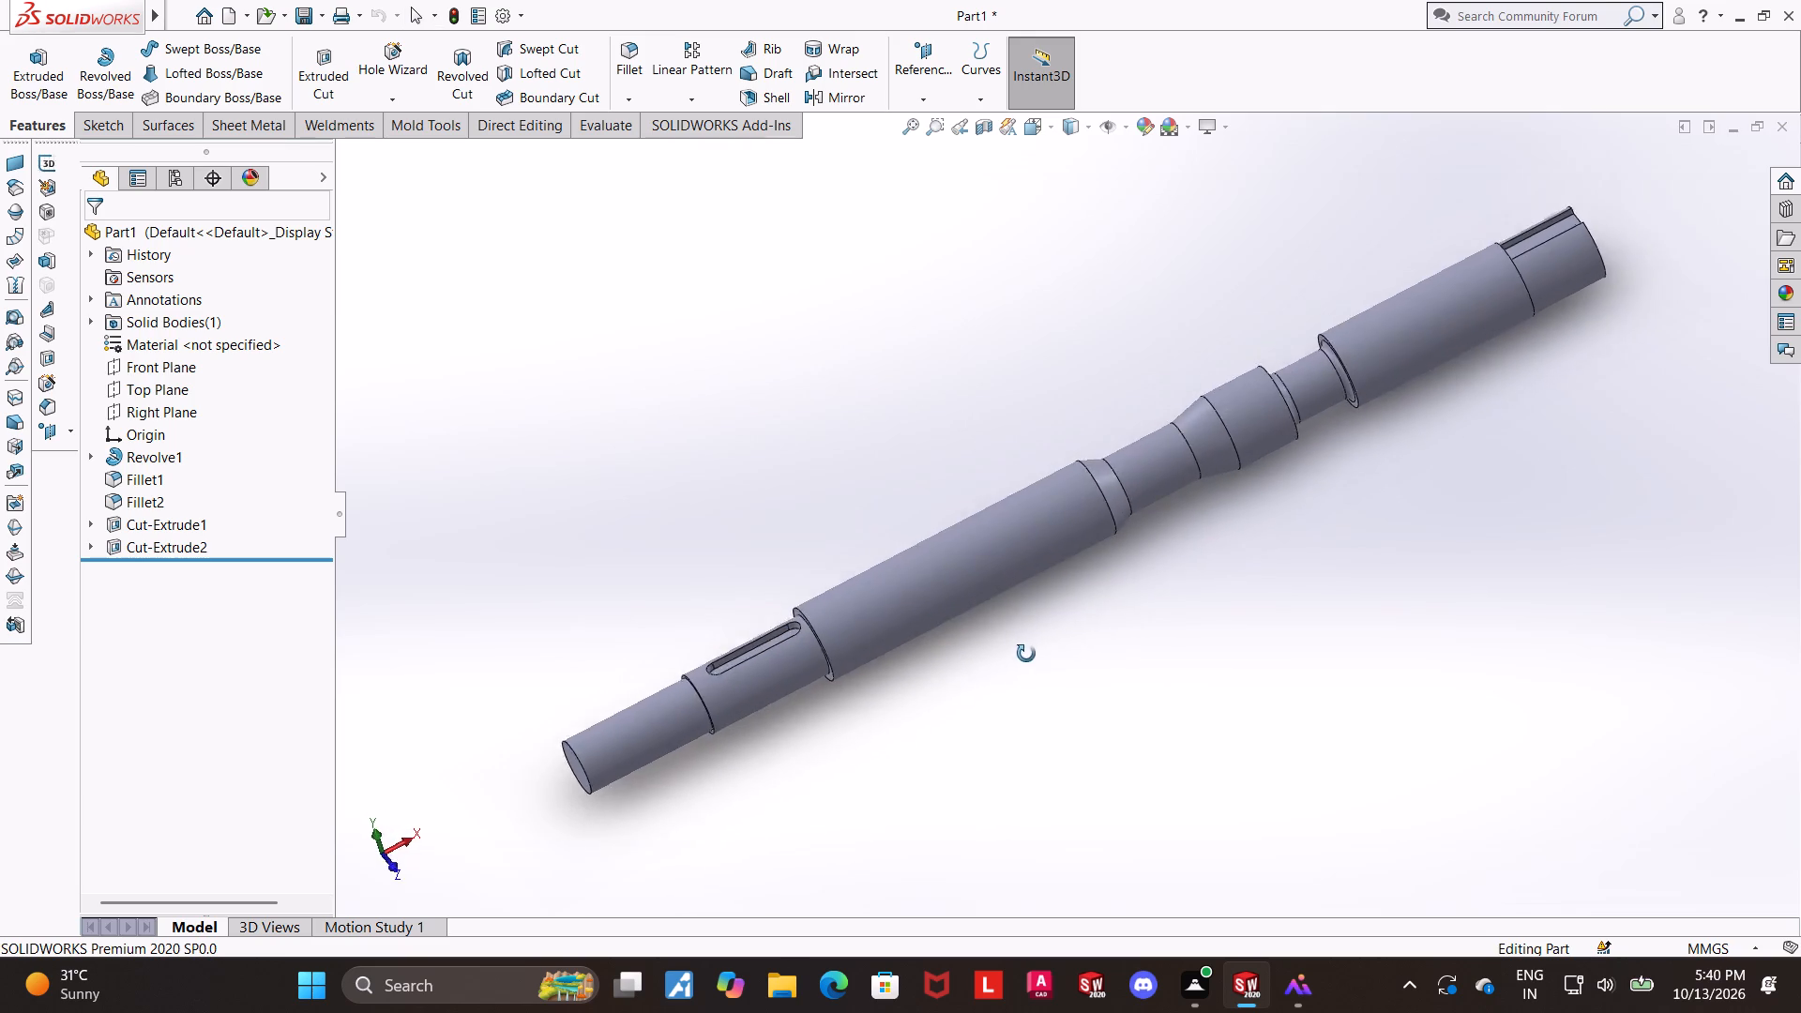
{"action": "middle_click_drag", "start_coordinate": [1026, 654], "coordinate": [987, 660]}
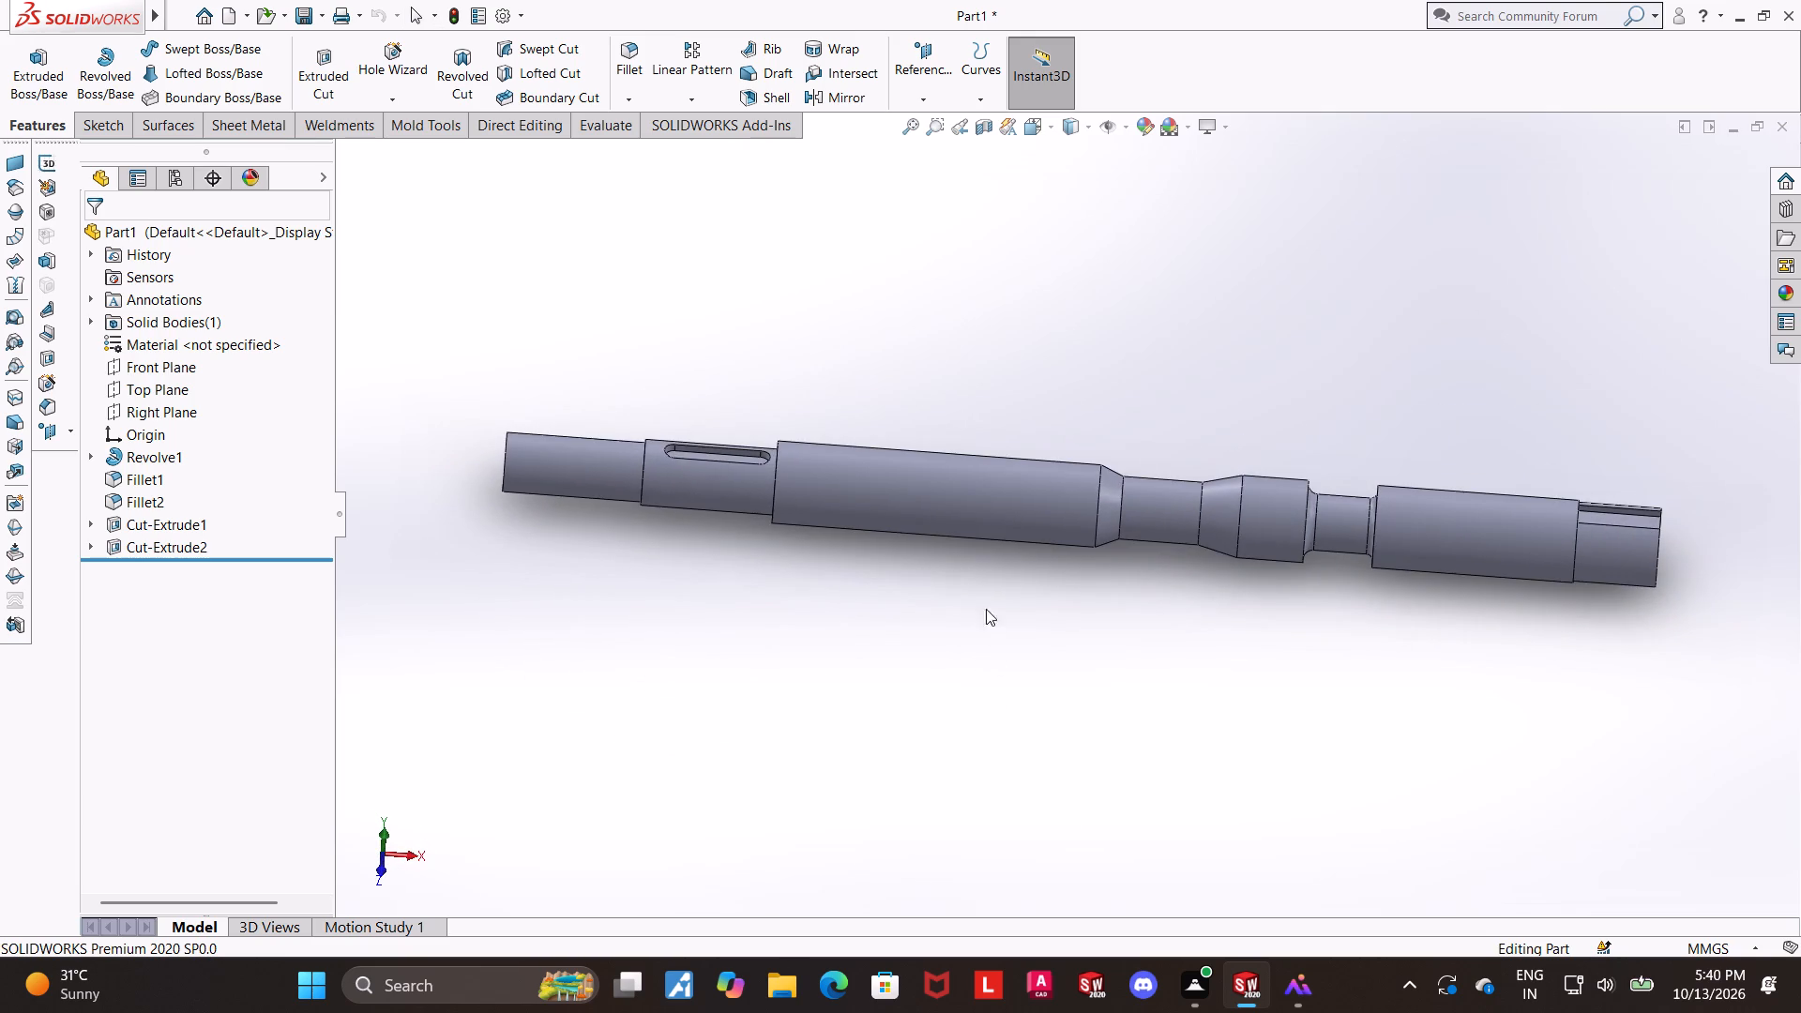
{"action": "scroll", "coordinate": [985, 575], "scroll_direction": "up", "scroll_amount": 2}
{"action": "scroll", "coordinate": [916, 481], "scroll_direction": "down", "scroll_amount": 2}
{"action": "middle_click_drag", "start_coordinate": [935, 530], "coordinate": [896, 537]}
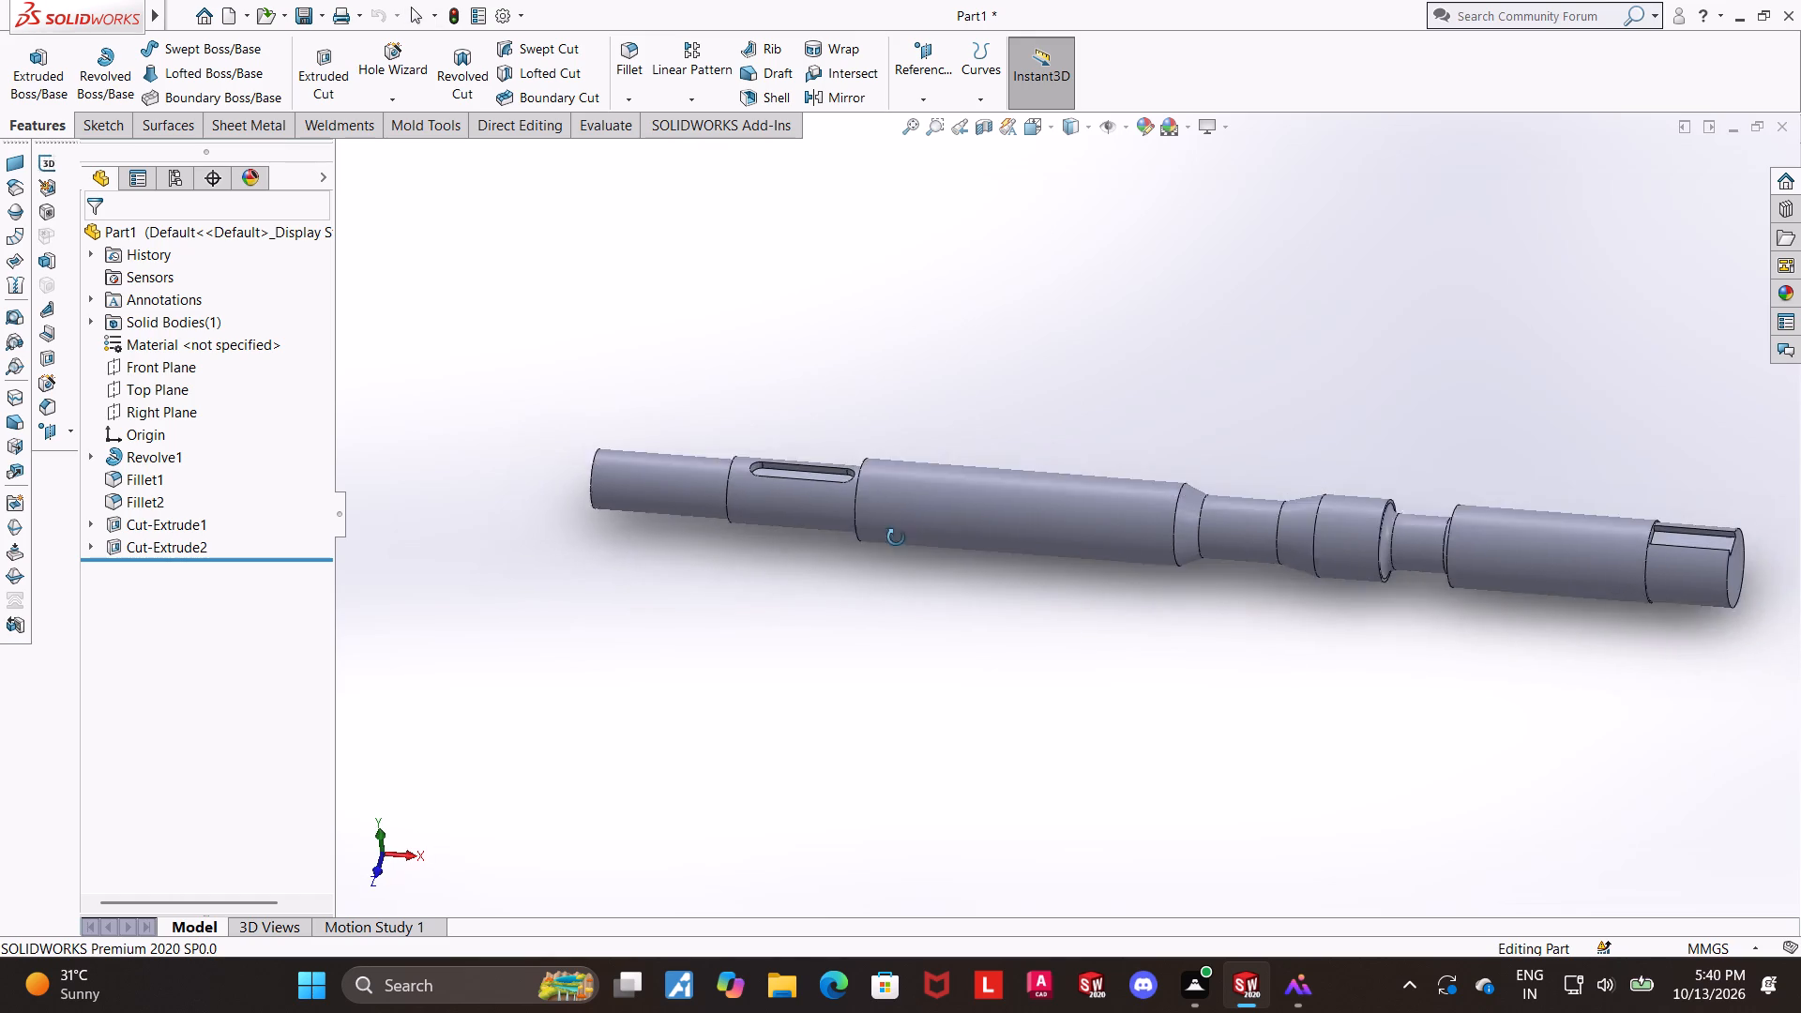
{"action": "middle_click_drag", "start_coordinate": [896, 537], "coordinate": [744, 611]}
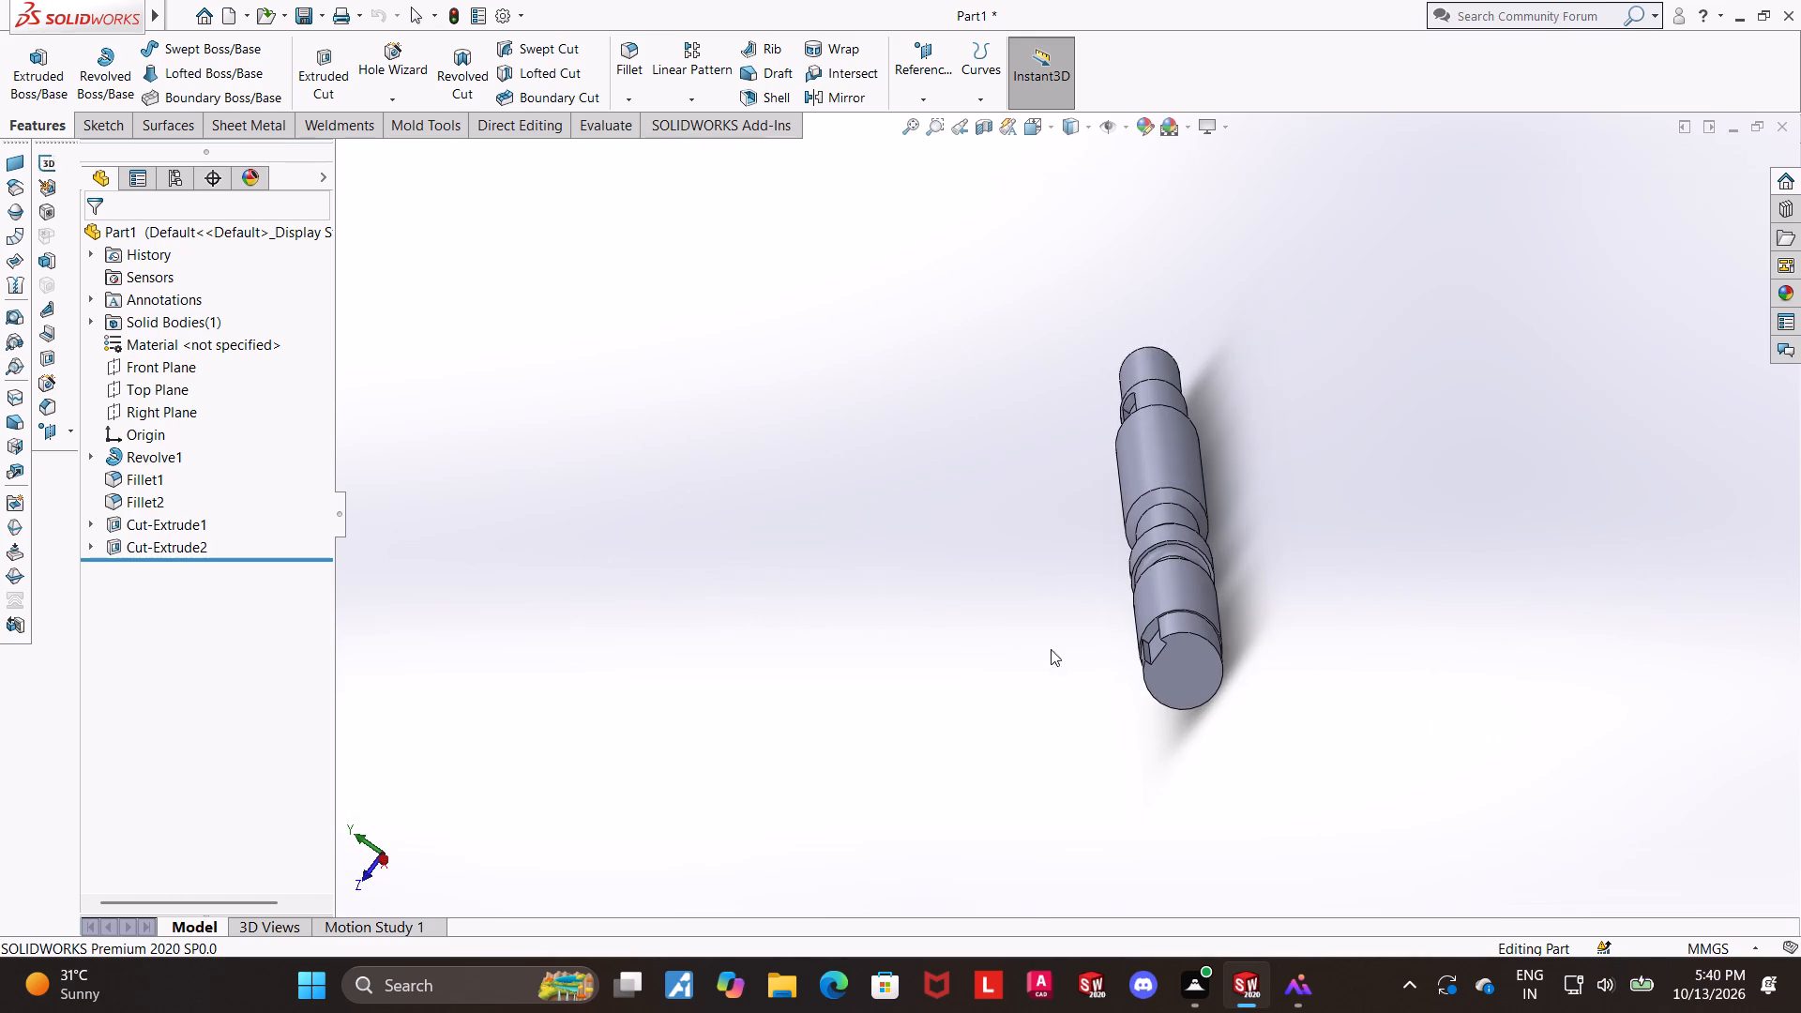
Measure the cylindrical faces of the open-keyway end section and the larger section next to it.
{"action": "scroll", "coordinate": [1172, 630], "scroll_direction": "down", "scroll_amount": 4}
{"action": "double_click", "coordinate": [597, 143]}
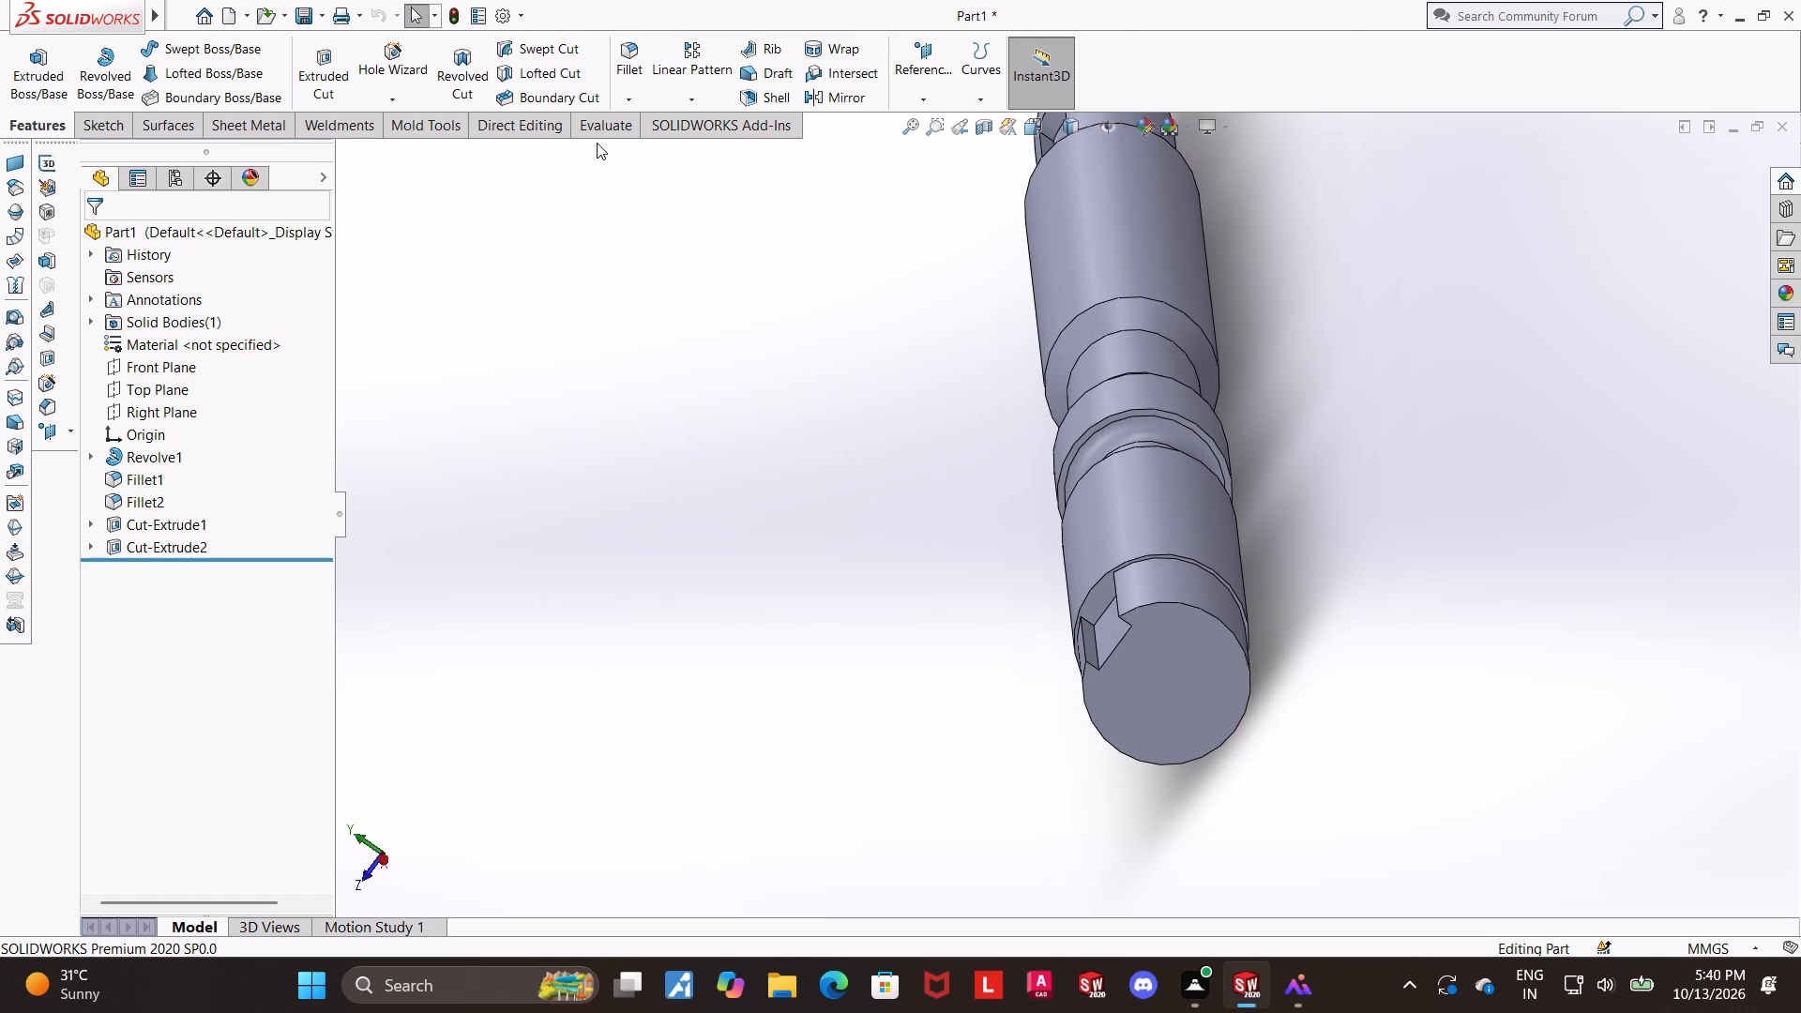
{"action": "left_click", "coordinate": [593, 128]}
{"action": "left_click", "coordinate": [205, 63]}
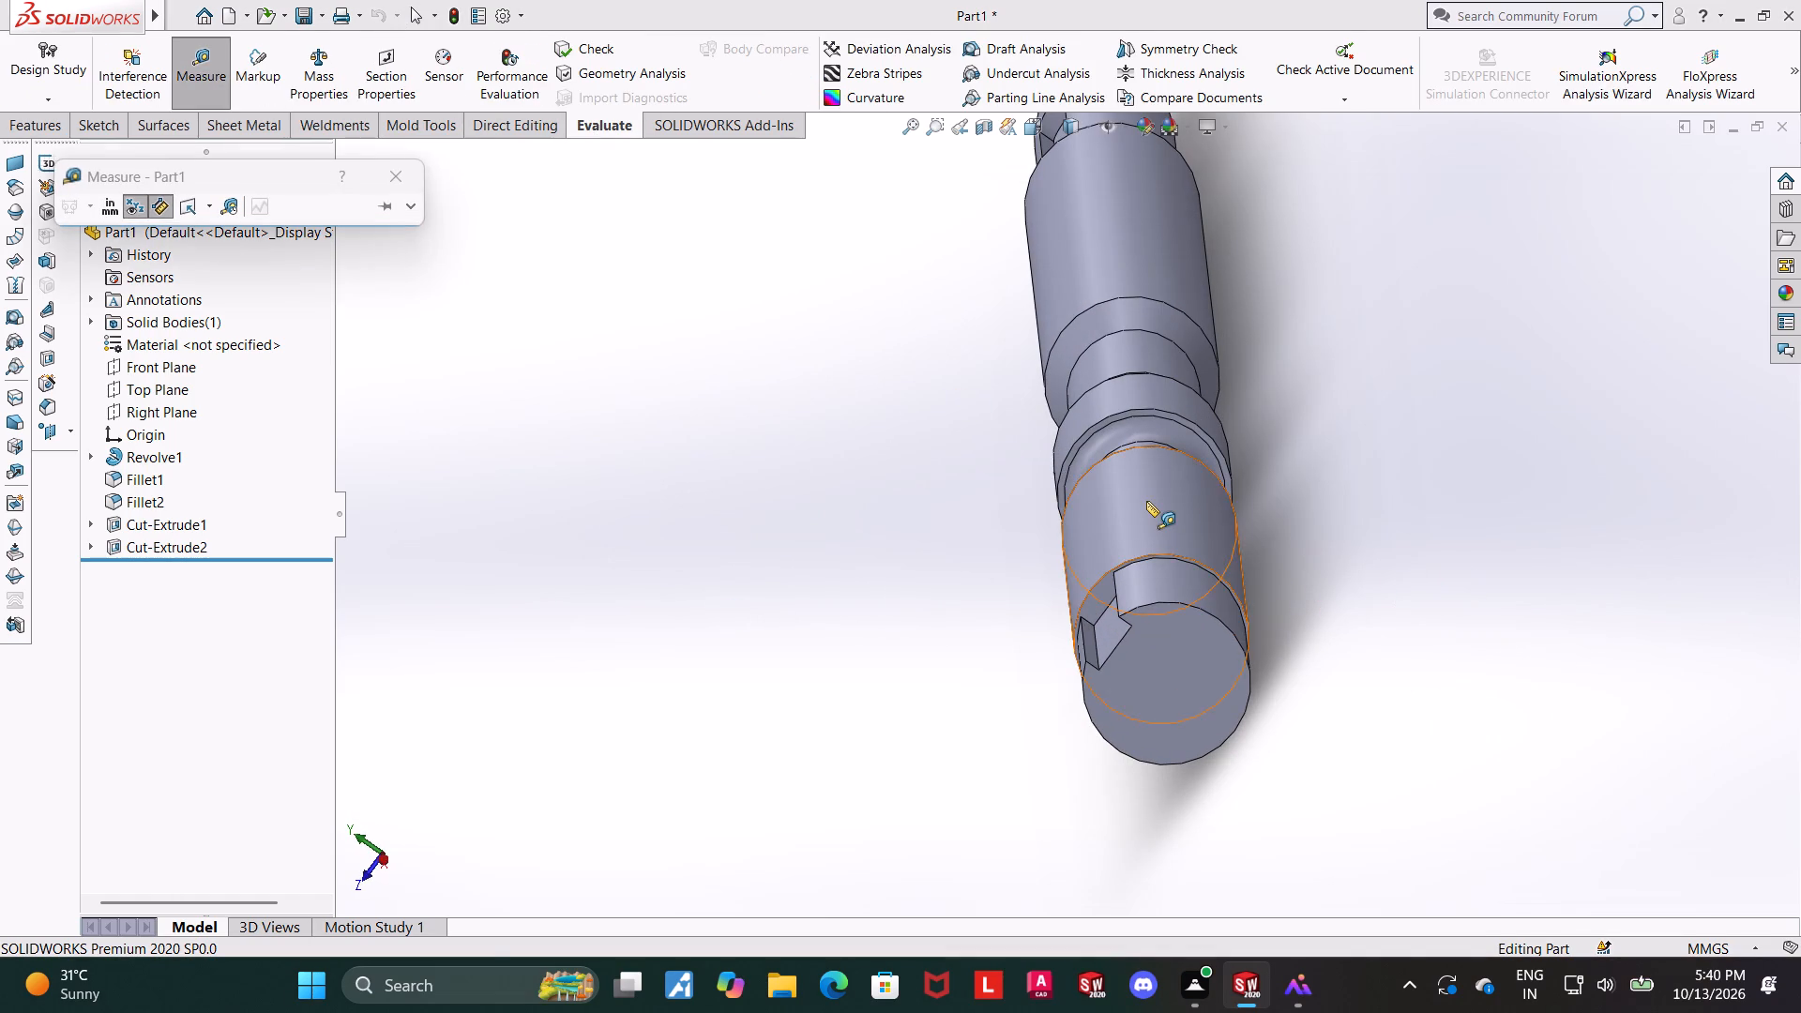
{"action": "left_click", "coordinate": [1146, 501]}
{"action": "scroll", "coordinate": [1273, 549], "scroll_direction": "up", "scroll_amount": 3}
{"action": "key", "text": "Escape"}
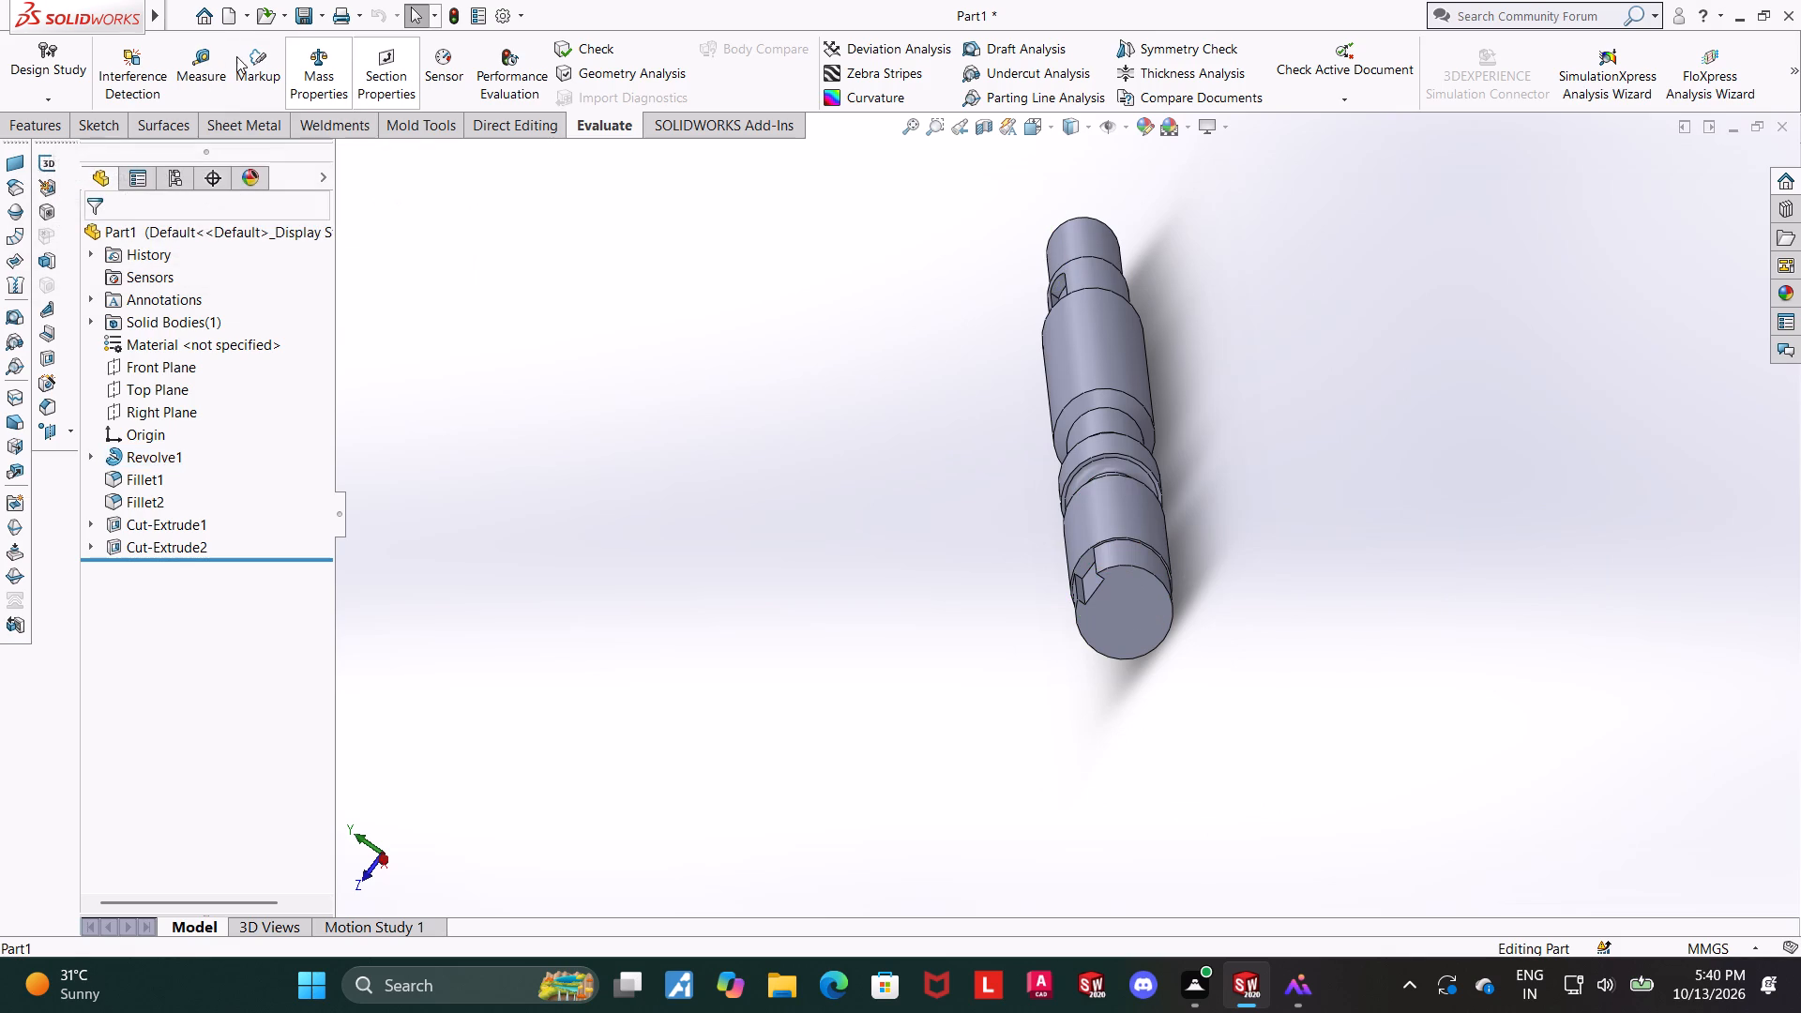
{"action": "left_click", "coordinate": [209, 58]}
{"action": "scroll", "coordinate": [1241, 502], "scroll_direction": "down", "scroll_amount": 5}
{"action": "left_click", "coordinate": [991, 584]}
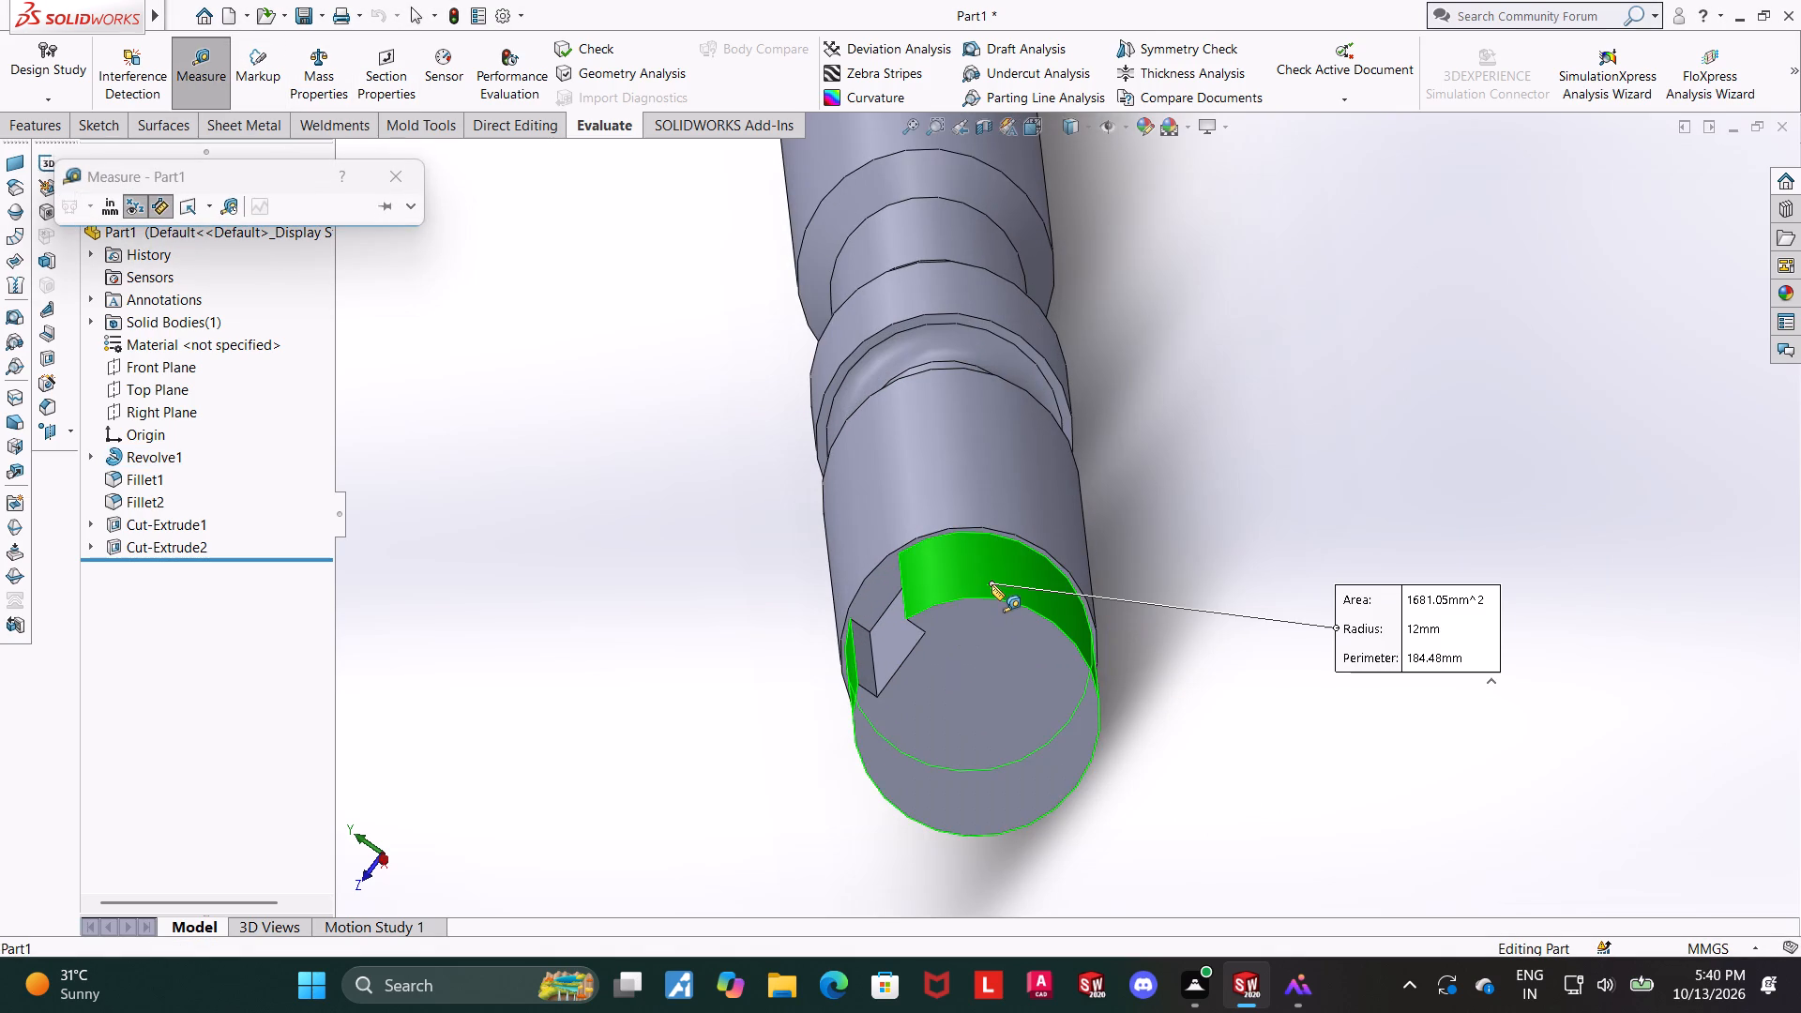
{"action": "scroll", "coordinate": [991, 584], "scroll_direction": "up", "scroll_amount": 5}
{"action": "key", "text": "Escape"}
Measure the cylindrical faces of the middle collar and the long central section.
{"action": "scroll", "coordinate": [1027, 402], "scroll_direction": "down", "scroll_amount": 5}
{"action": "left_click", "coordinate": [197, 62]}
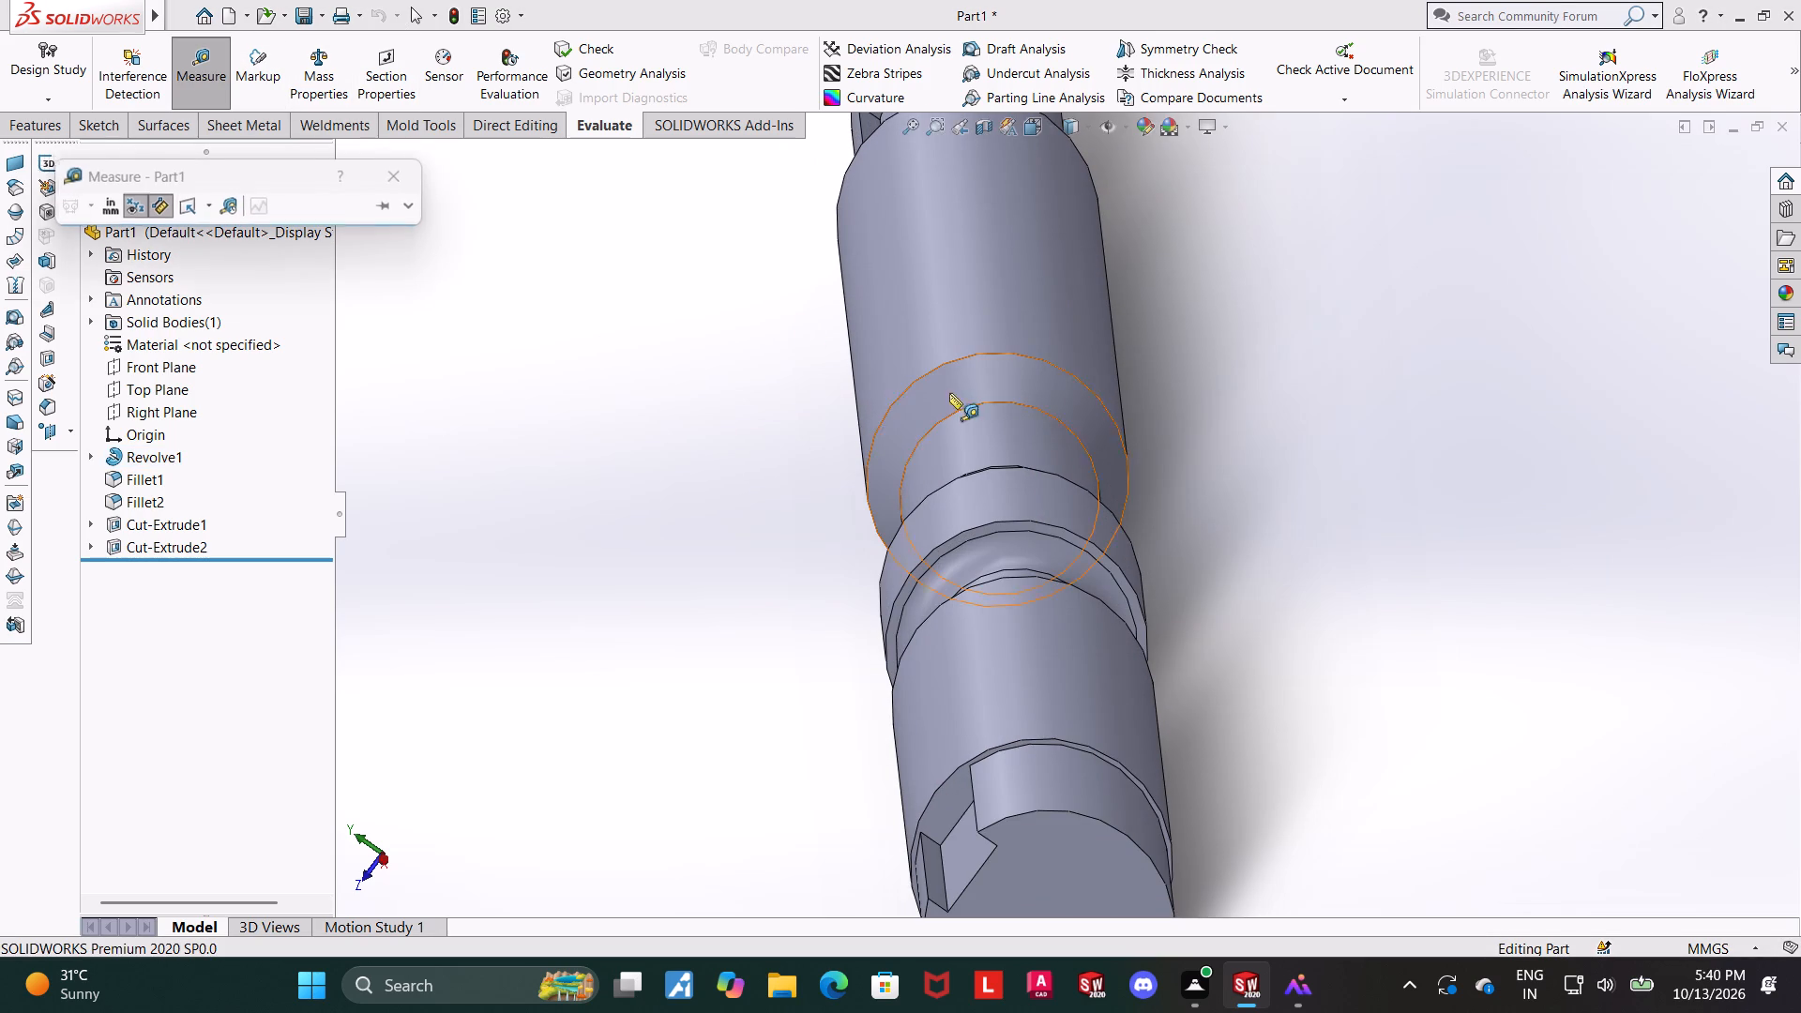
{"action": "left_click", "coordinate": [989, 486]}
{"action": "key", "text": "Escape"}
{"action": "scroll", "coordinate": [989, 486], "scroll_direction": "up", "scroll_amount": 5}
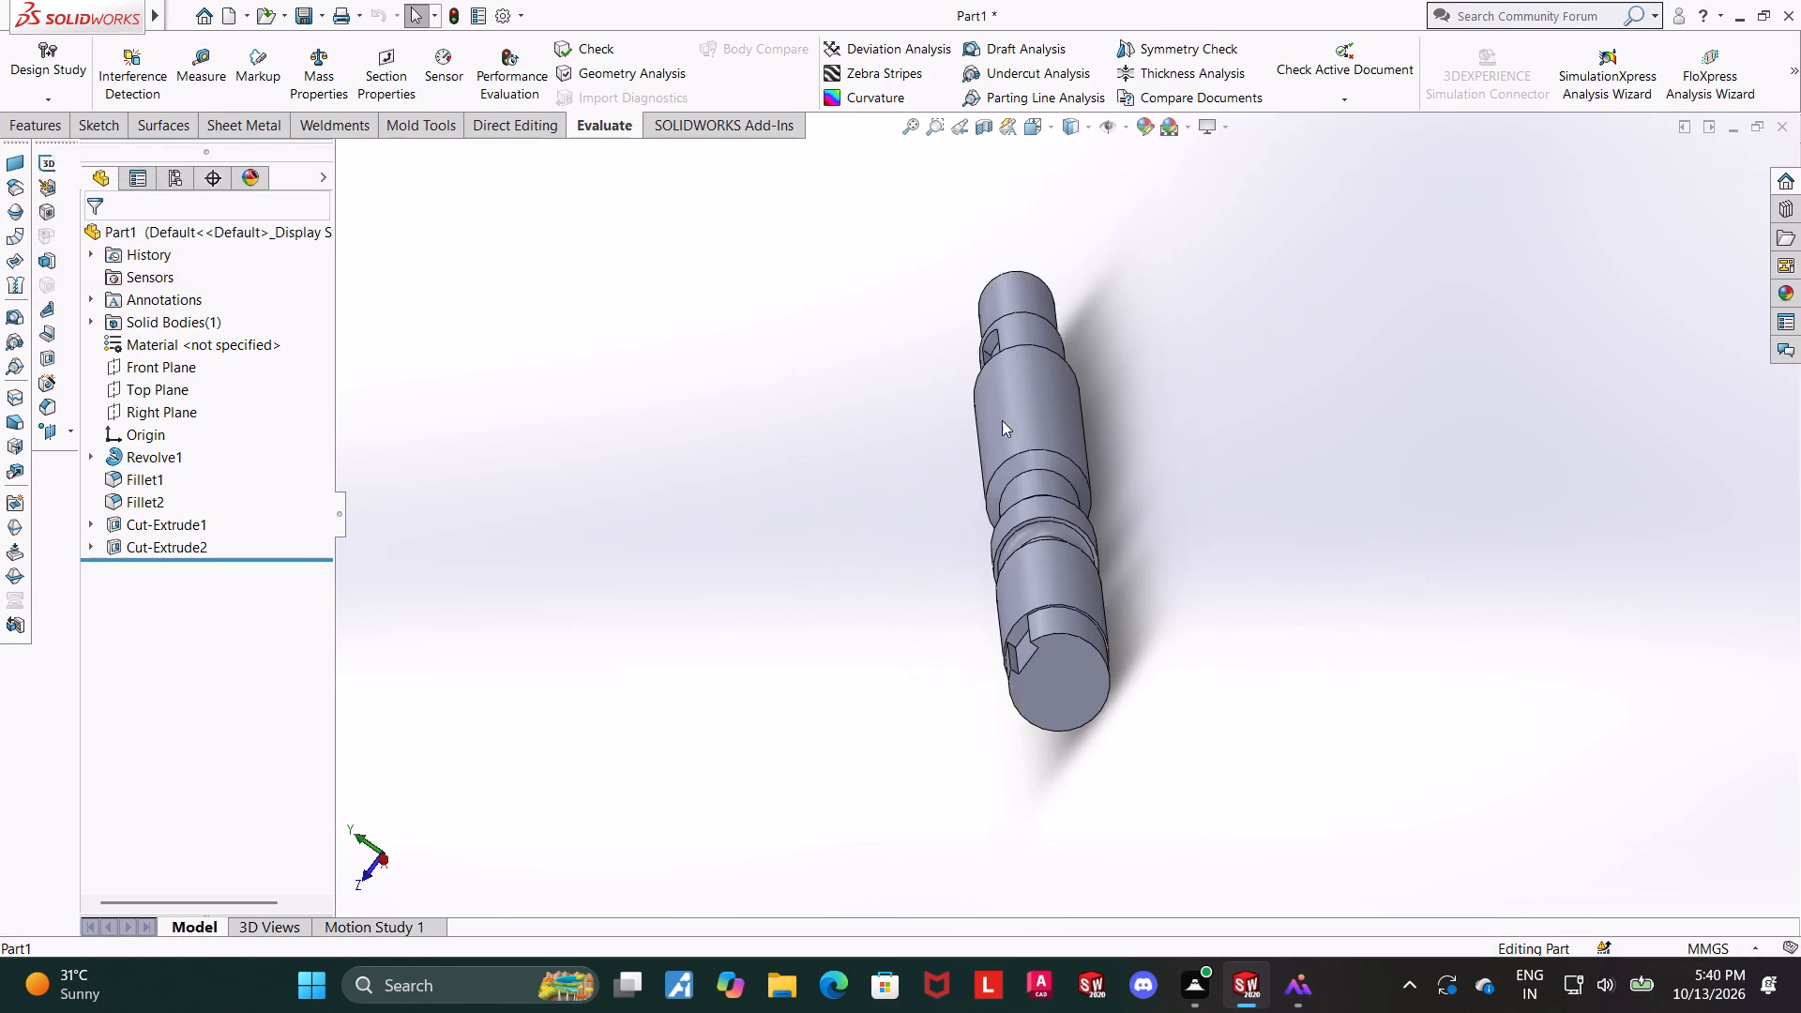
{"action": "scroll", "coordinate": [1020, 352], "scroll_direction": "down", "scroll_amount": 5}
{"action": "left_click", "coordinate": [222, 76]}
{"action": "left_click", "coordinate": [1122, 539]}
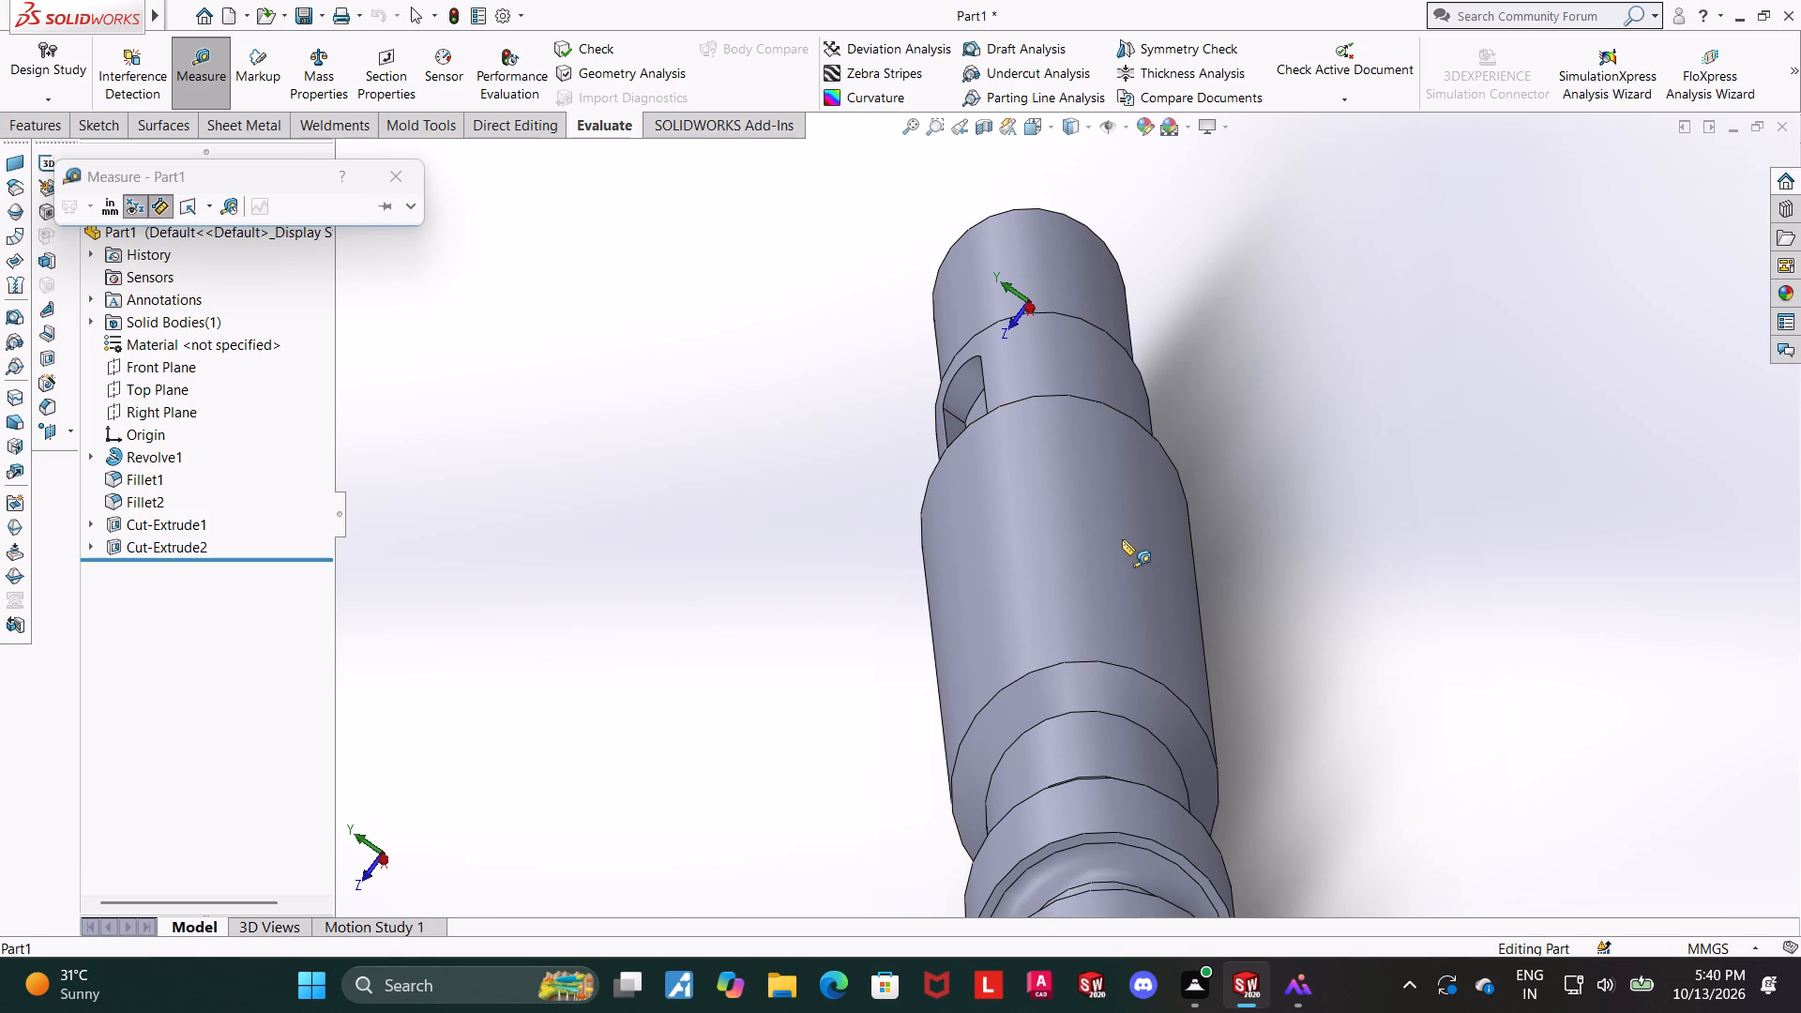
{"action": "scroll", "coordinate": [1122, 539], "scroll_direction": "up", "scroll_amount": 5}
{"action": "key", "text": "Escape"}
Measure the slot keyway's floor face and its distance to the upper edge of the rounded end.
{"action": "scroll", "coordinate": [1098, 461], "scroll_direction": "down", "scroll_amount": 5}
{"action": "middle_click_drag", "start_coordinate": [1017, 471], "coordinate": [1094, 522]}
{"action": "scroll", "coordinate": [985, 491], "scroll_direction": "down", "scroll_amount": 4}
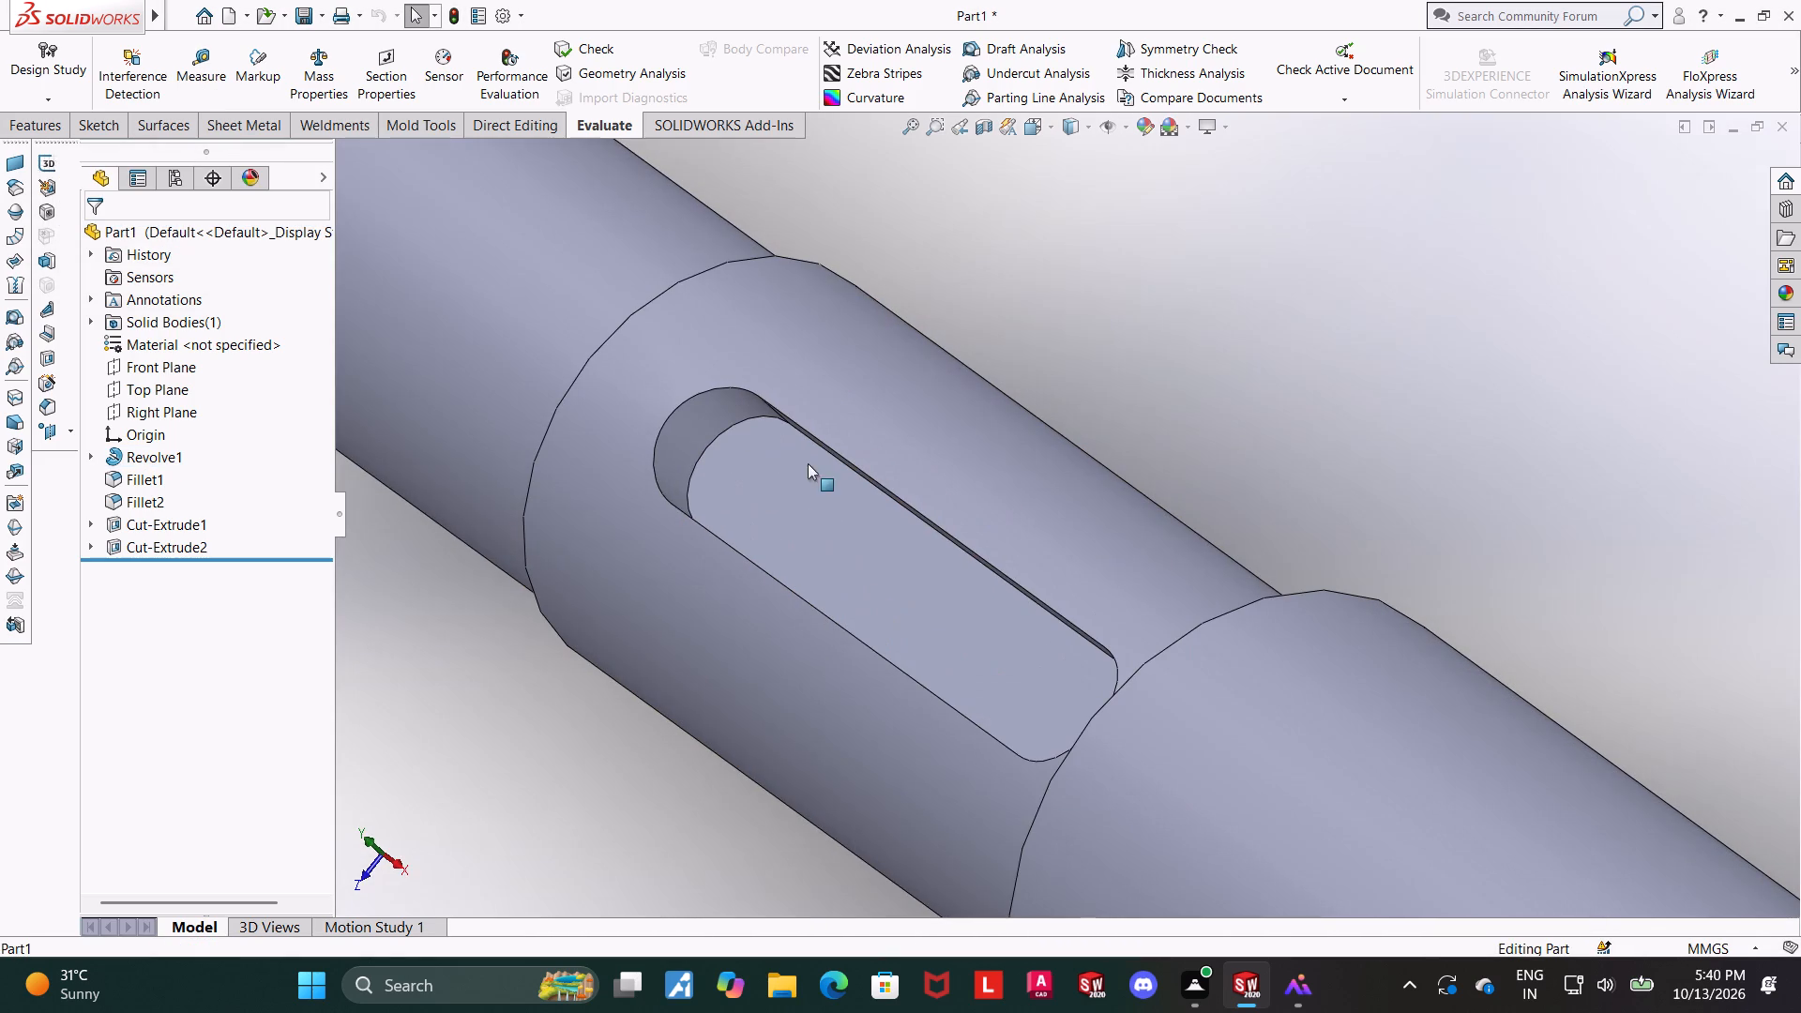
{"action": "left_click", "coordinate": [187, 70]}
{"action": "left_click", "coordinate": [824, 503]}
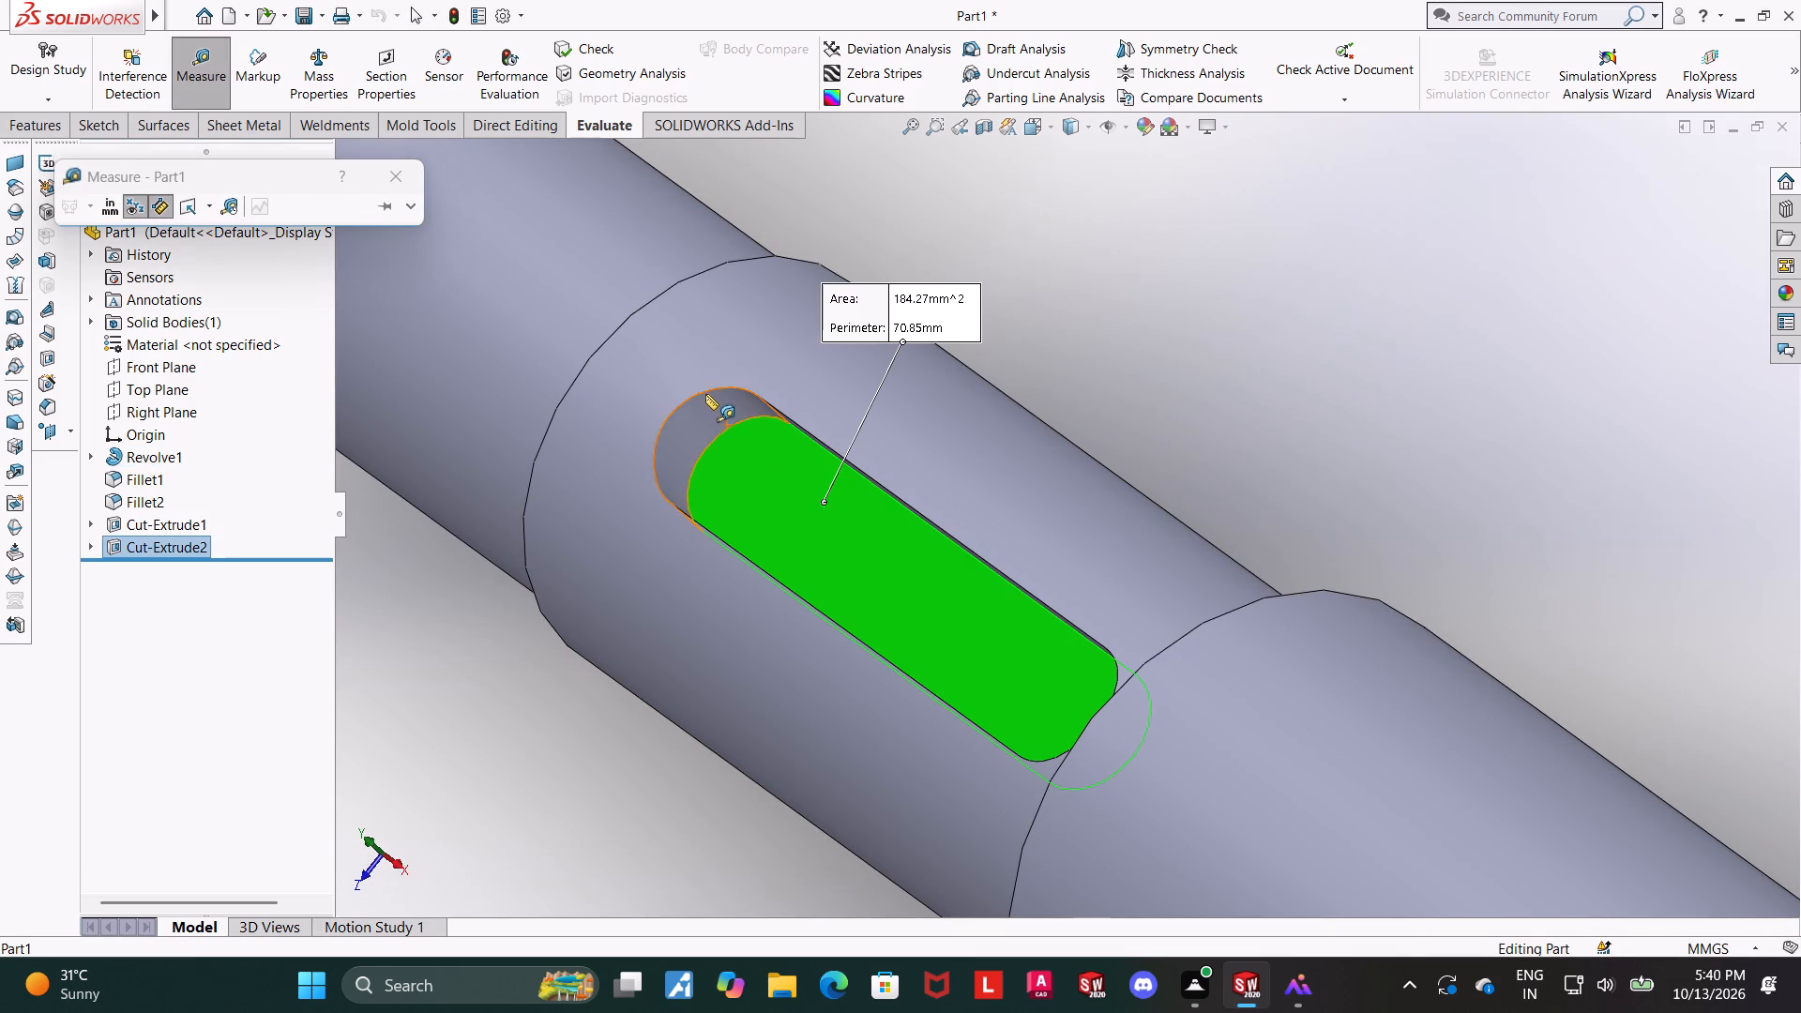
{"action": "left_click", "coordinate": [704, 391]}
{"action": "scroll", "coordinate": [838, 450], "scroll_direction": "up", "scroll_amount": 2}
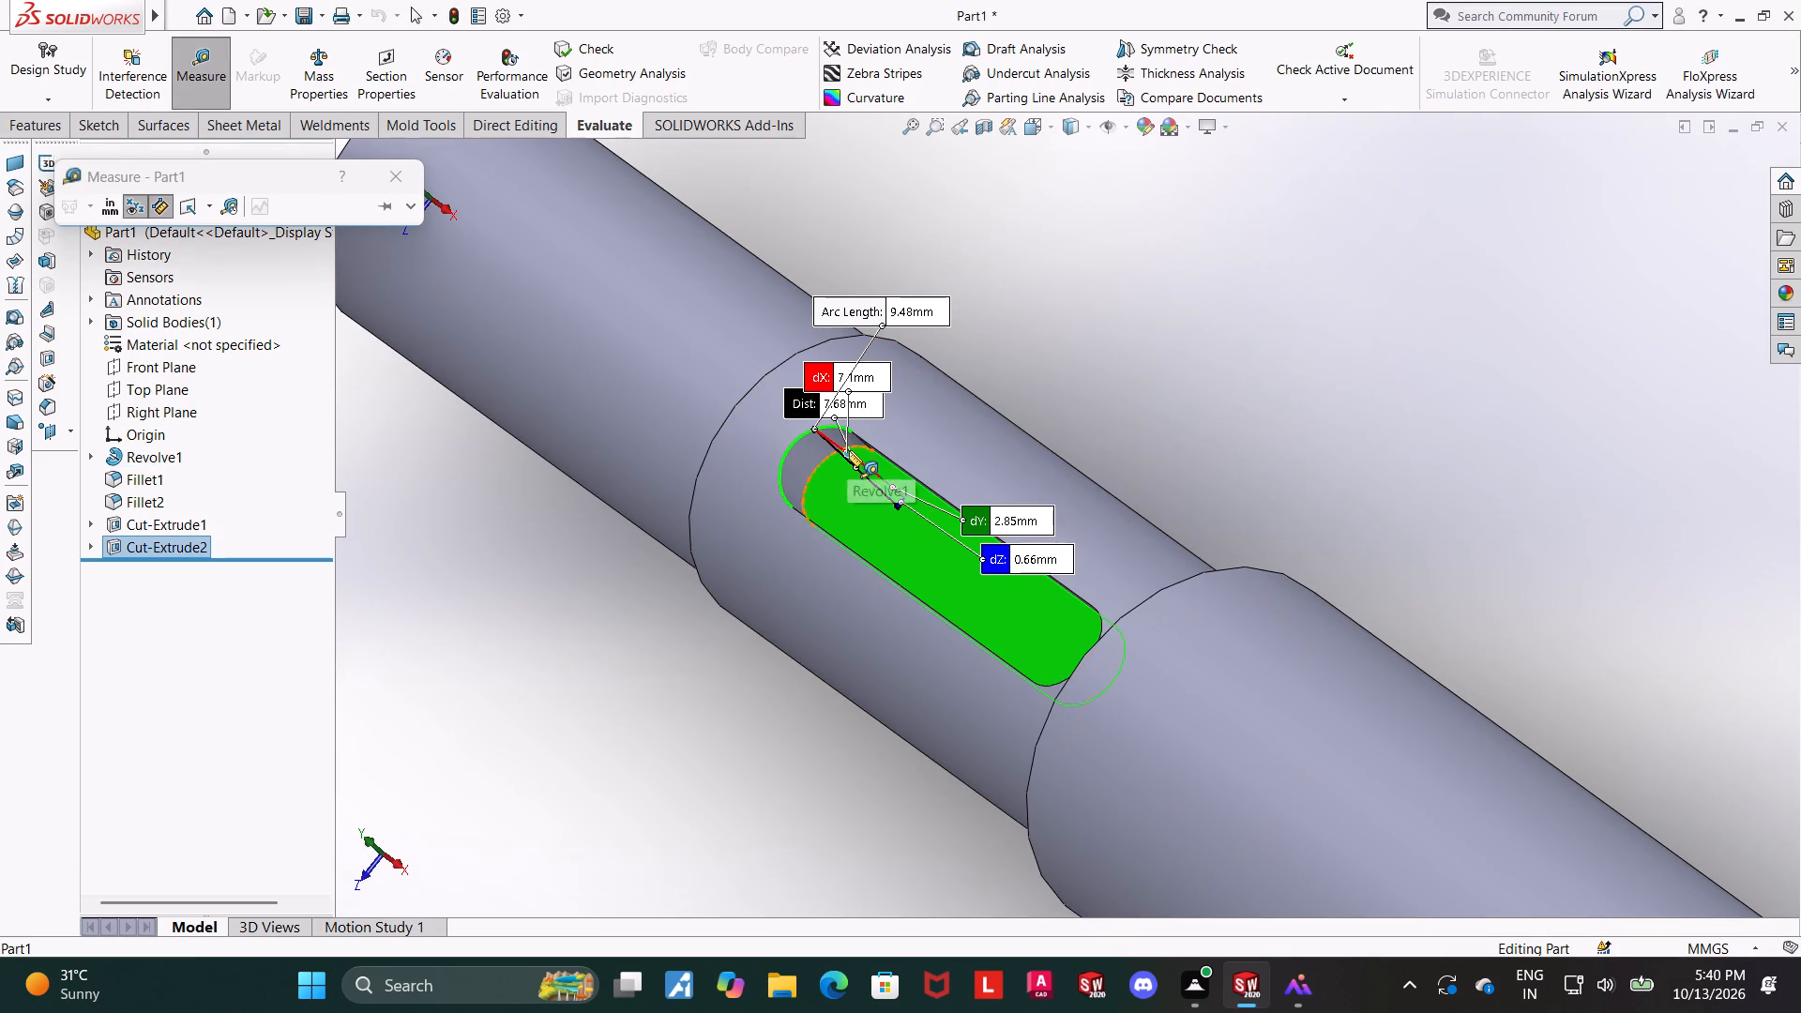
{"action": "scroll", "coordinate": [849, 450], "scroll_direction": "down", "scroll_amount": 4}
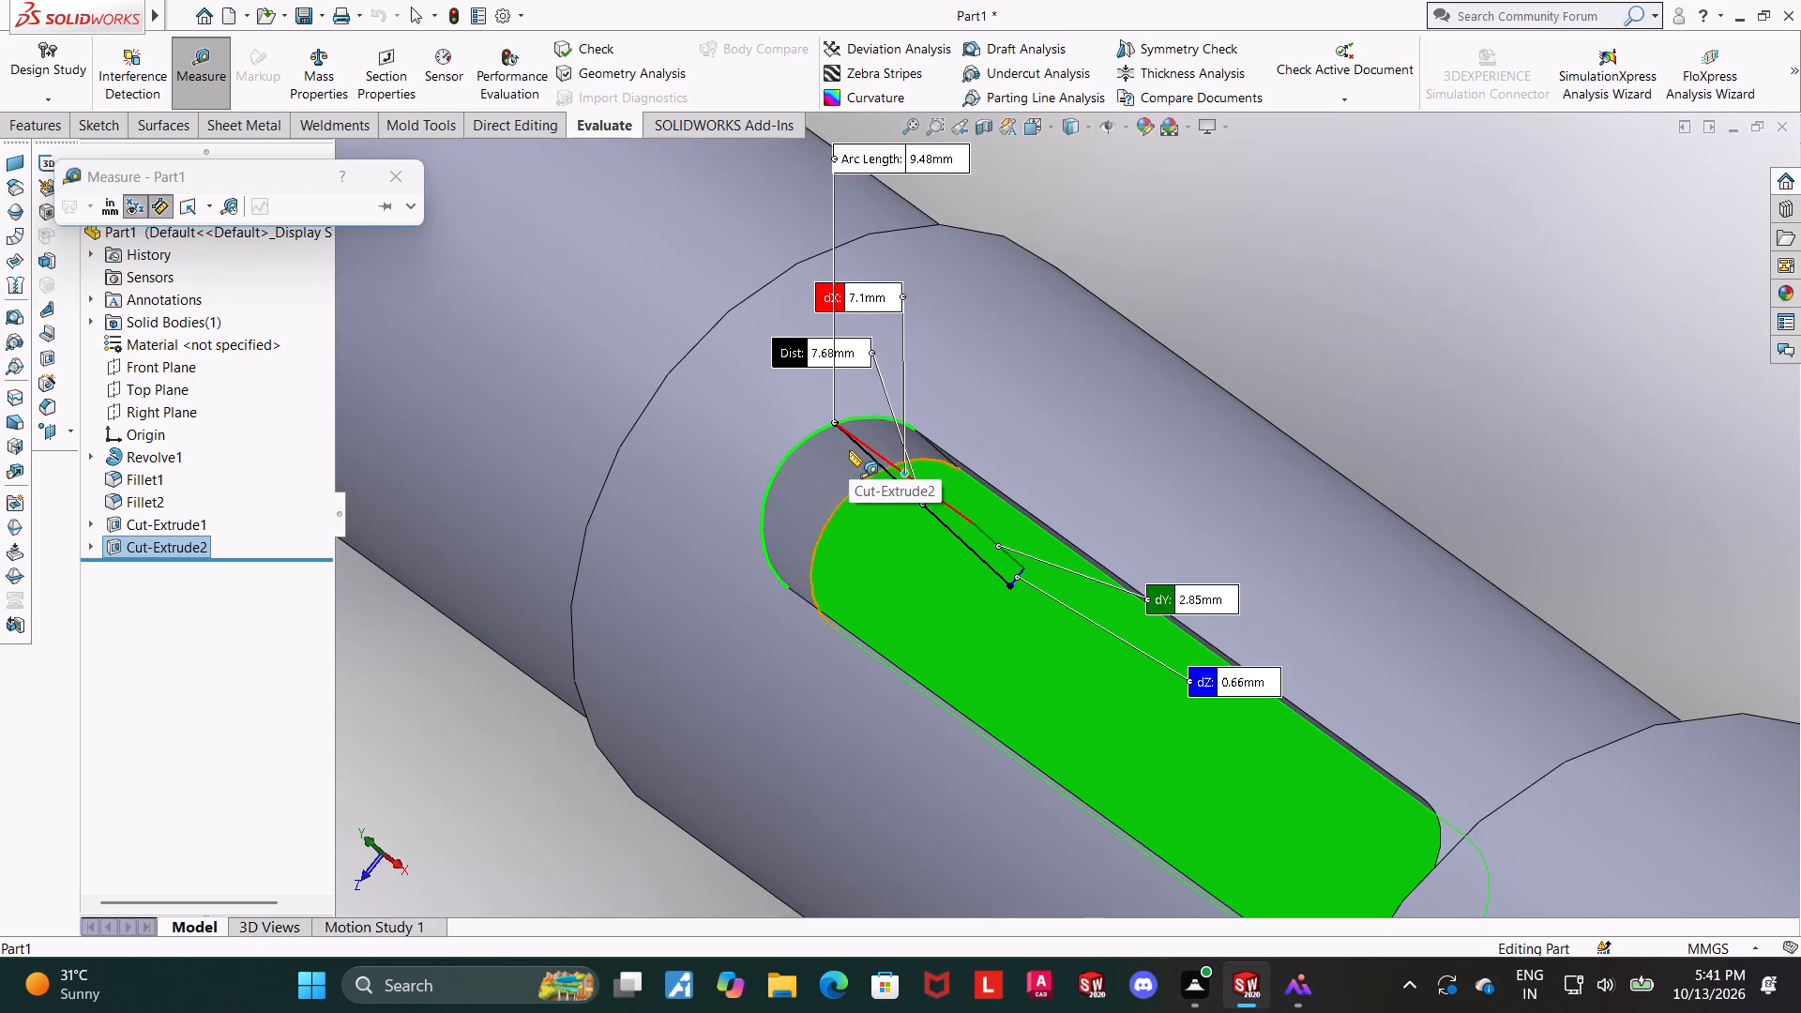
{"action": "key", "text": "Escape"}
Measure the diameters of the plain end section and of the adjacent section carrying the slot keyway.
{"action": "middle_click_drag", "start_coordinate": [854, 452], "coordinate": [900, 482]}
{"action": "middle_click_drag", "start_coordinate": [908, 498], "coordinate": [923, 541]}
{"action": "scroll", "coordinate": [916, 530], "scroll_direction": "up", "scroll_amount": 4}
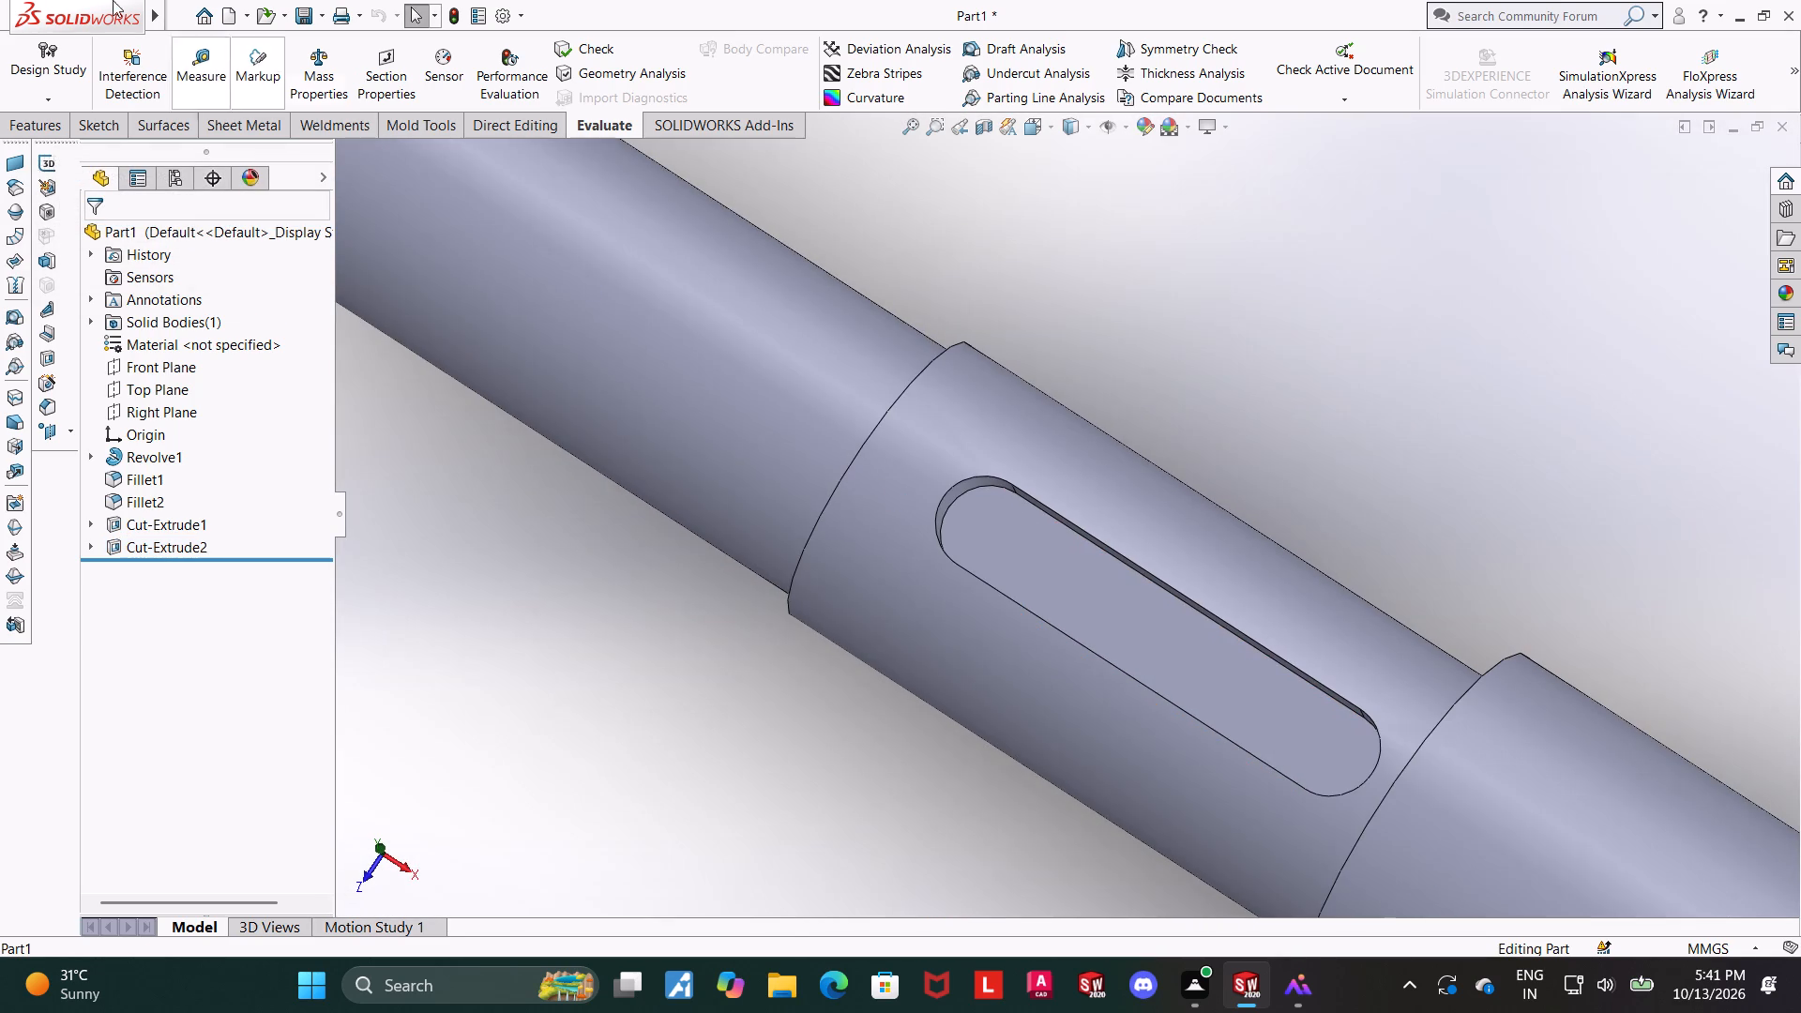
{"action": "left_click", "coordinate": [180, 68]}
{"action": "left_click", "coordinate": [594, 236]}
{"action": "scroll", "coordinate": [711, 334], "scroll_direction": "up", "scroll_amount": 1}
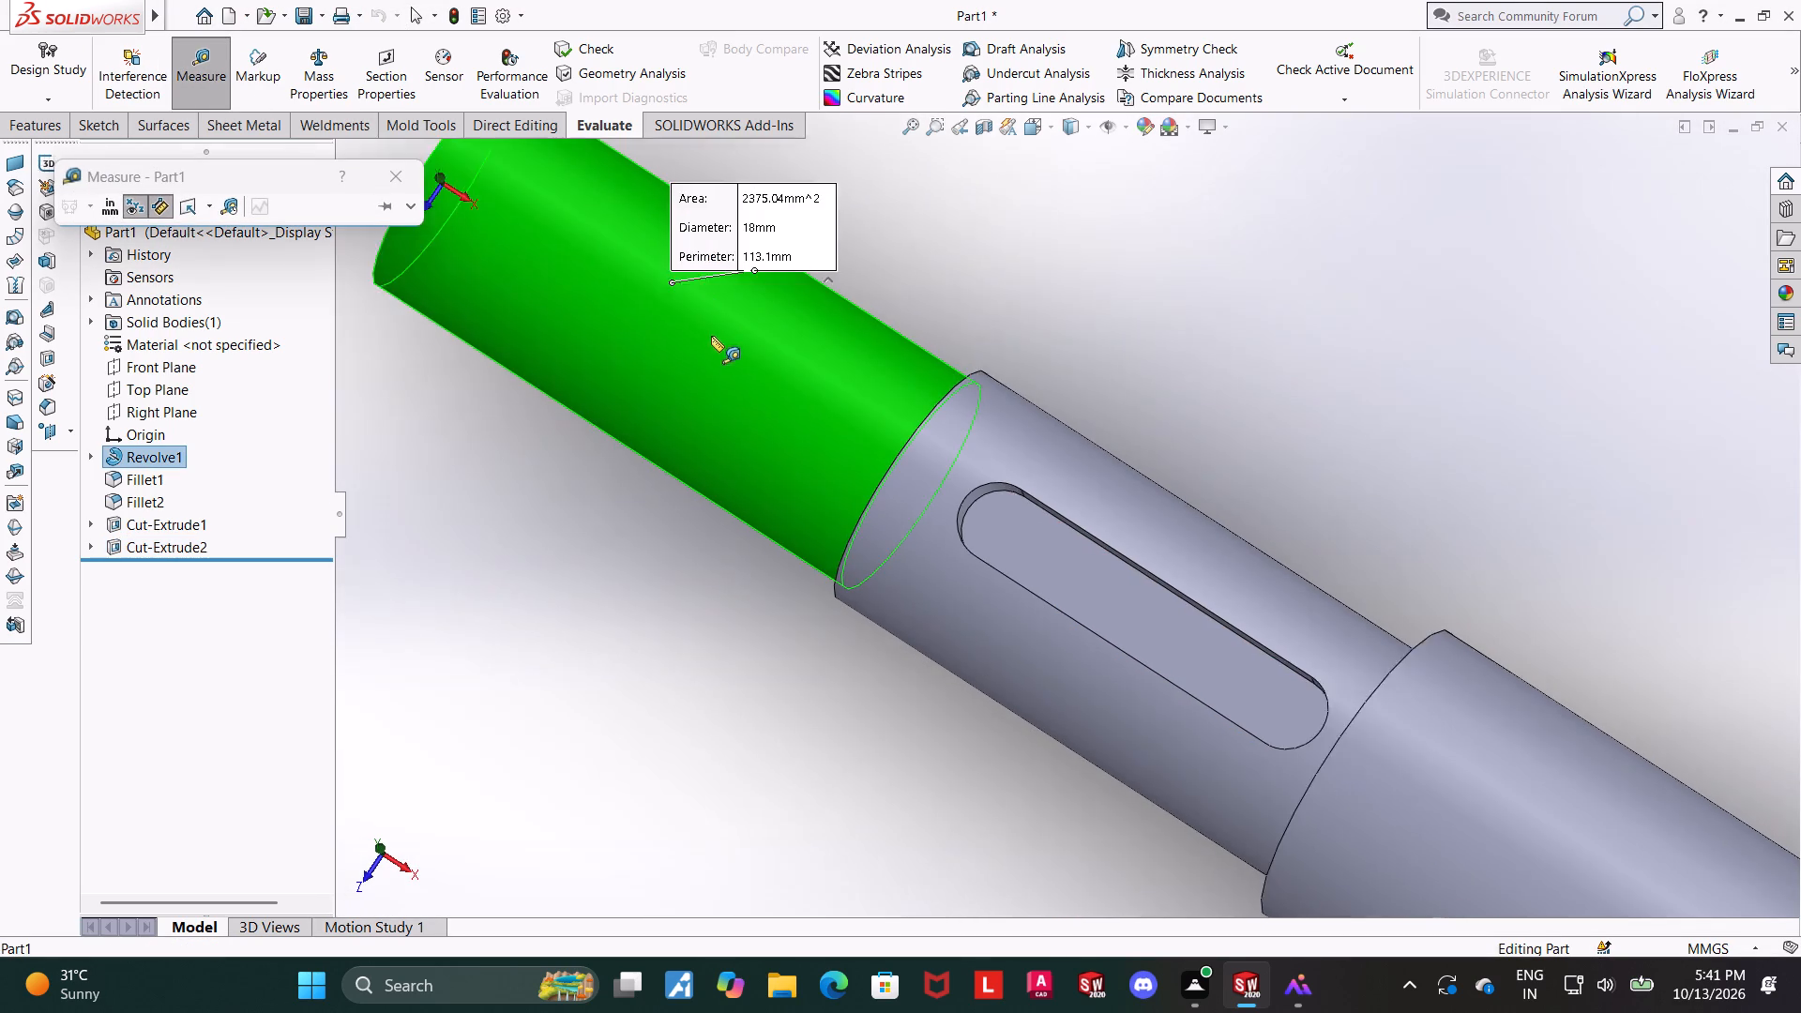
{"action": "scroll", "coordinate": [711, 336], "scroll_direction": "up", "scroll_amount": 1}
{"action": "key", "text": "Escape"}
{"action": "left_click", "coordinate": [201, 56]}
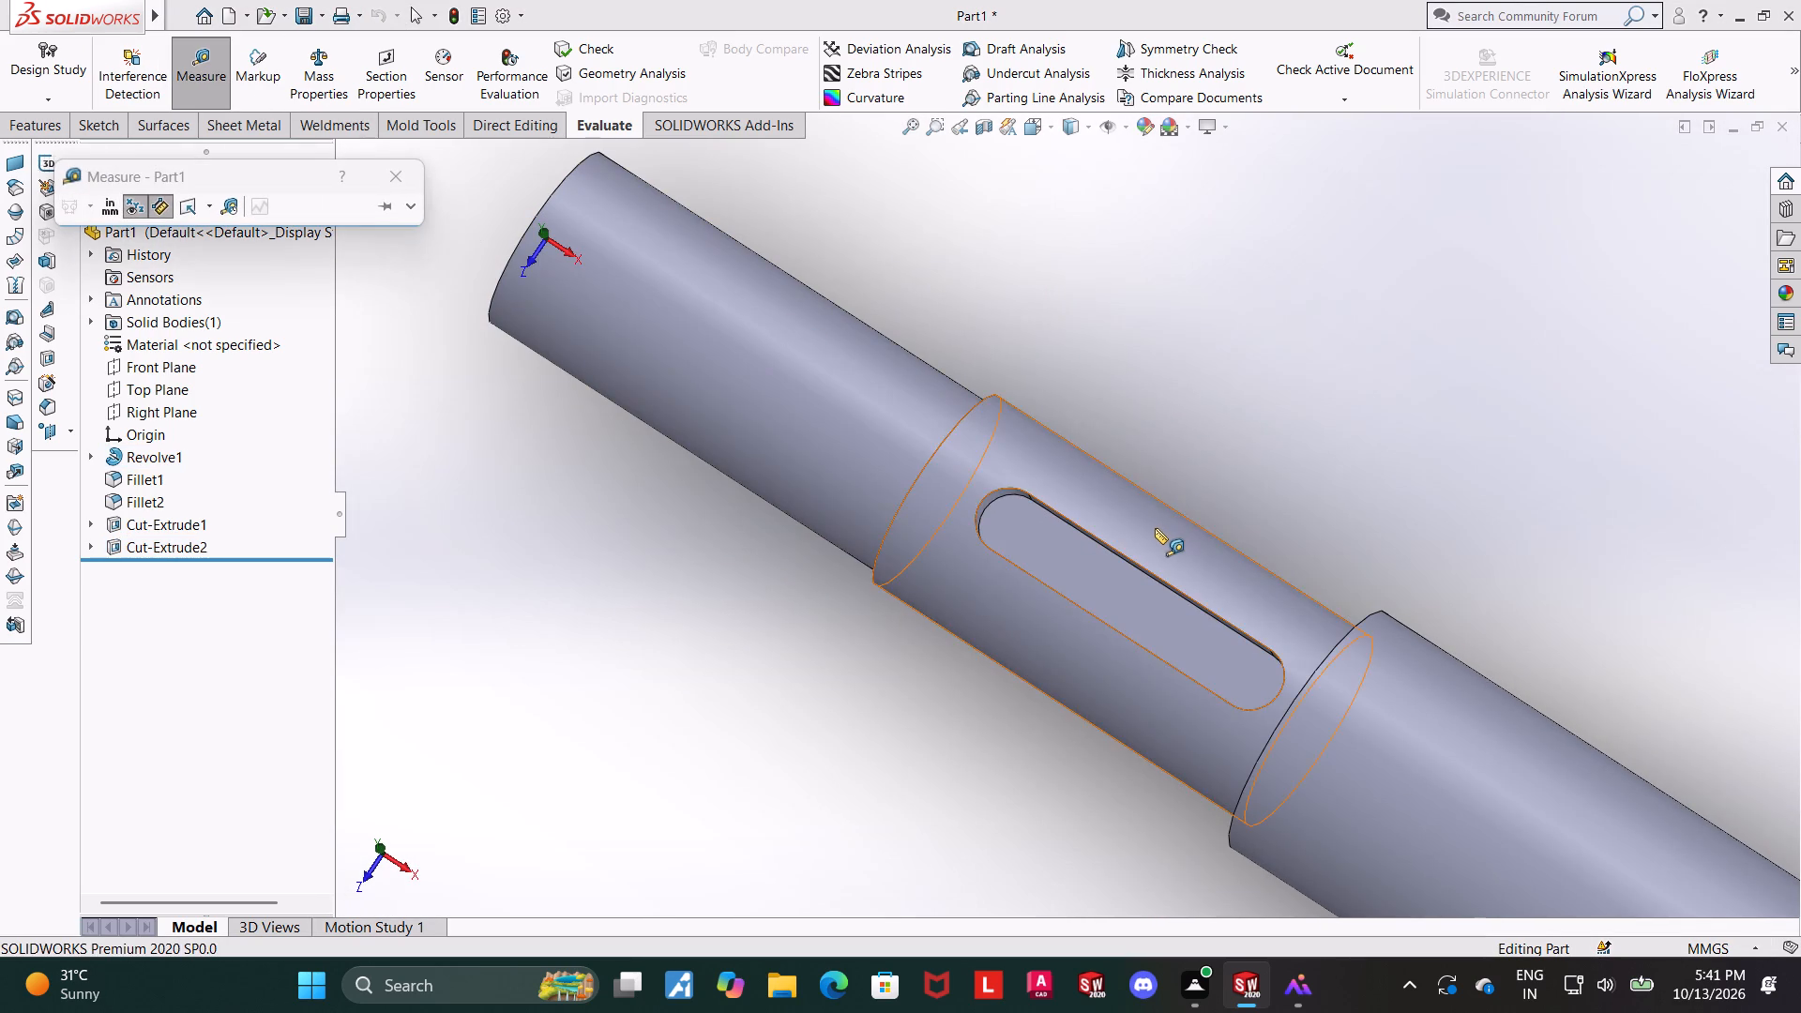
{"action": "left_click", "coordinate": [1155, 528]}
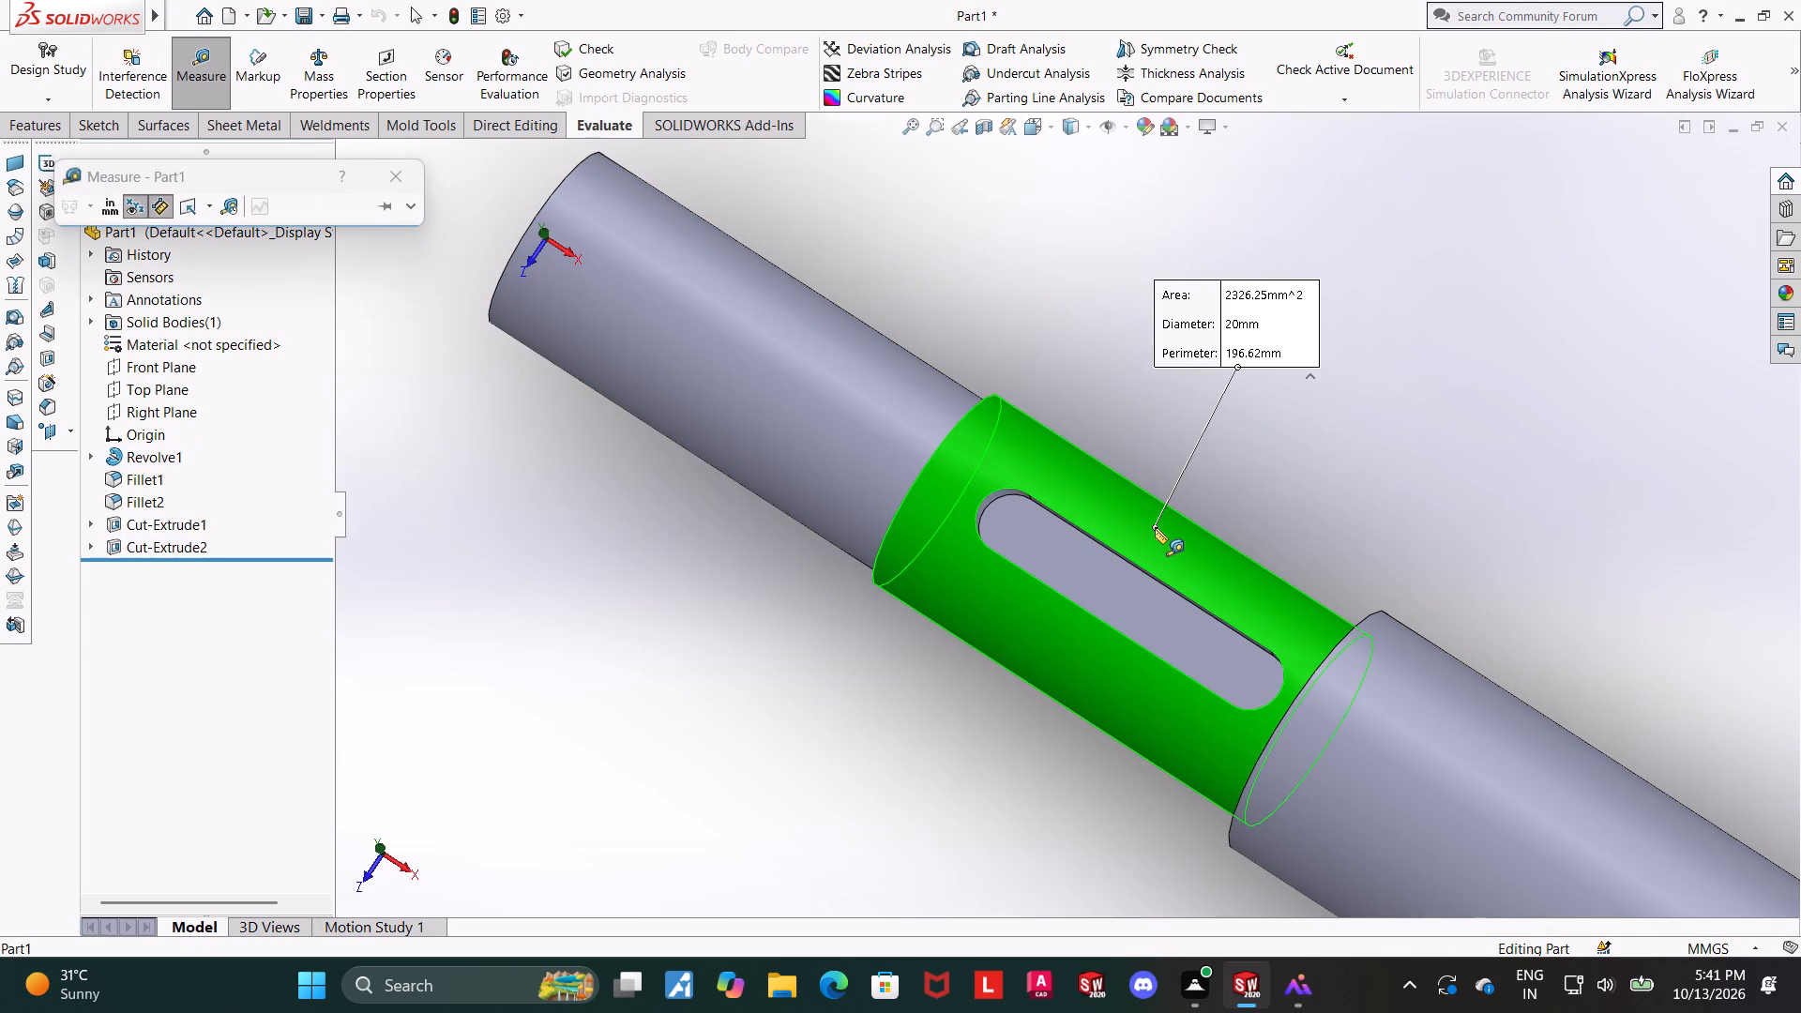
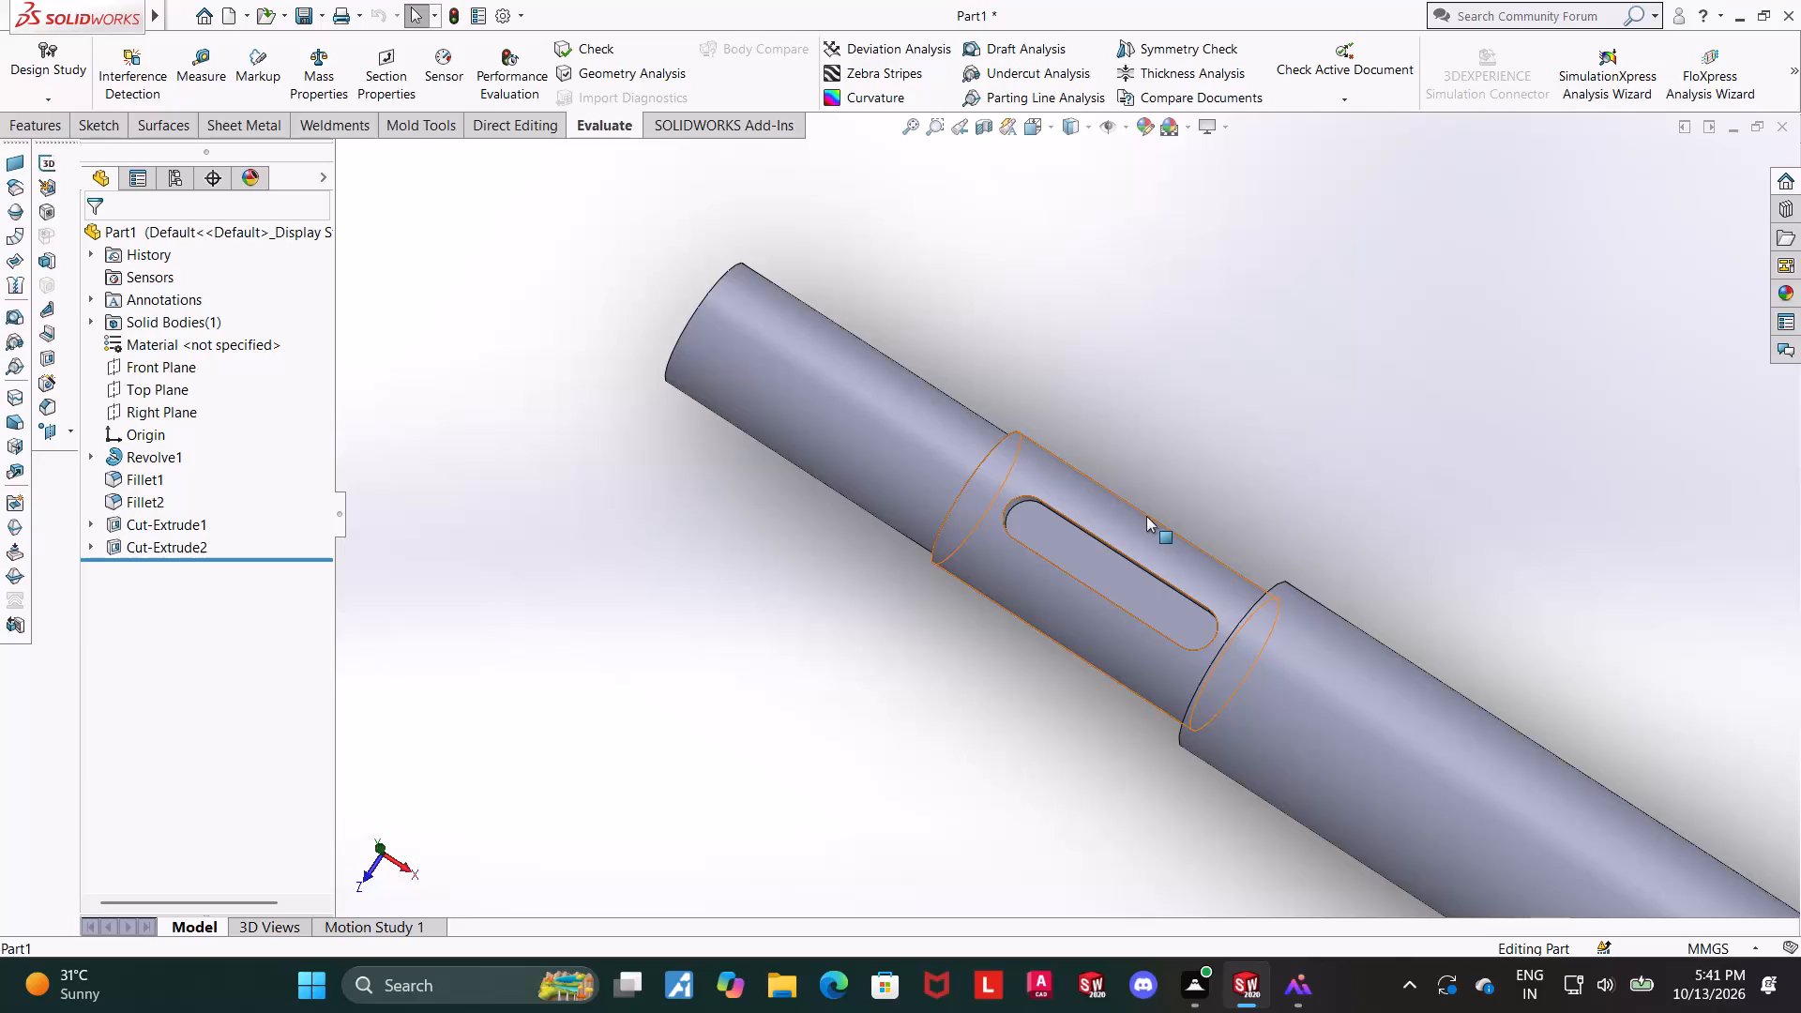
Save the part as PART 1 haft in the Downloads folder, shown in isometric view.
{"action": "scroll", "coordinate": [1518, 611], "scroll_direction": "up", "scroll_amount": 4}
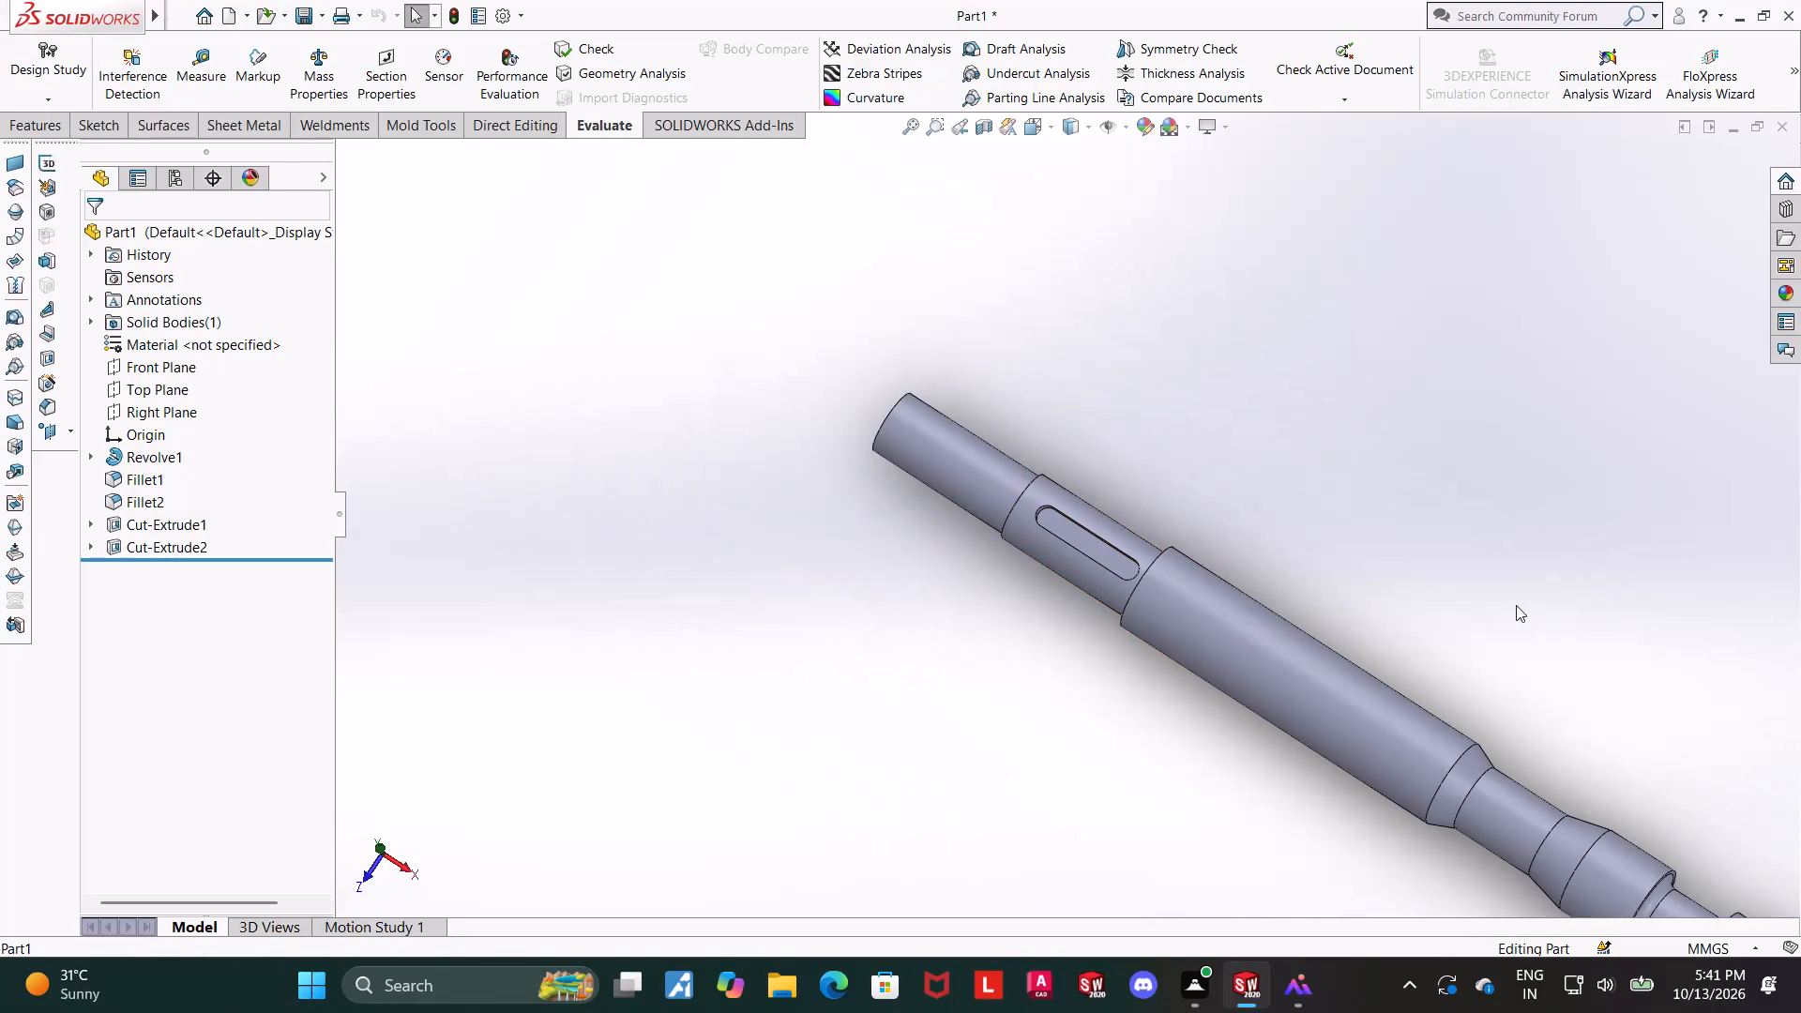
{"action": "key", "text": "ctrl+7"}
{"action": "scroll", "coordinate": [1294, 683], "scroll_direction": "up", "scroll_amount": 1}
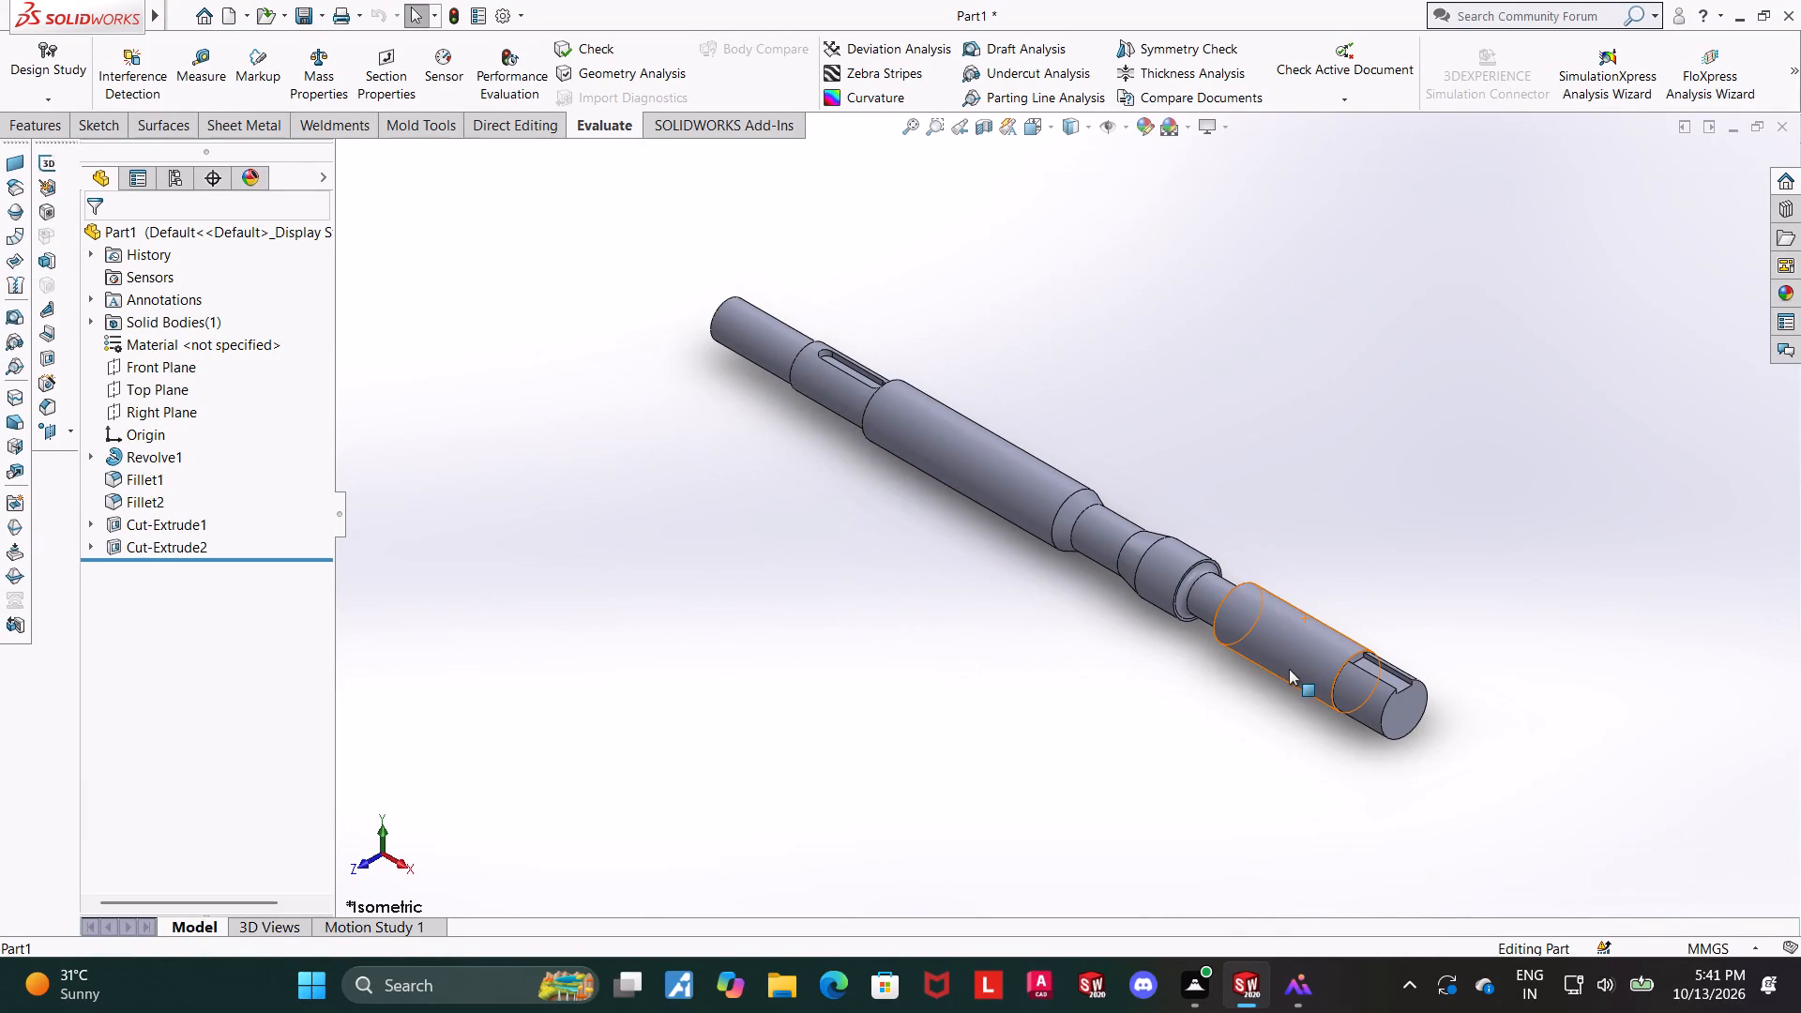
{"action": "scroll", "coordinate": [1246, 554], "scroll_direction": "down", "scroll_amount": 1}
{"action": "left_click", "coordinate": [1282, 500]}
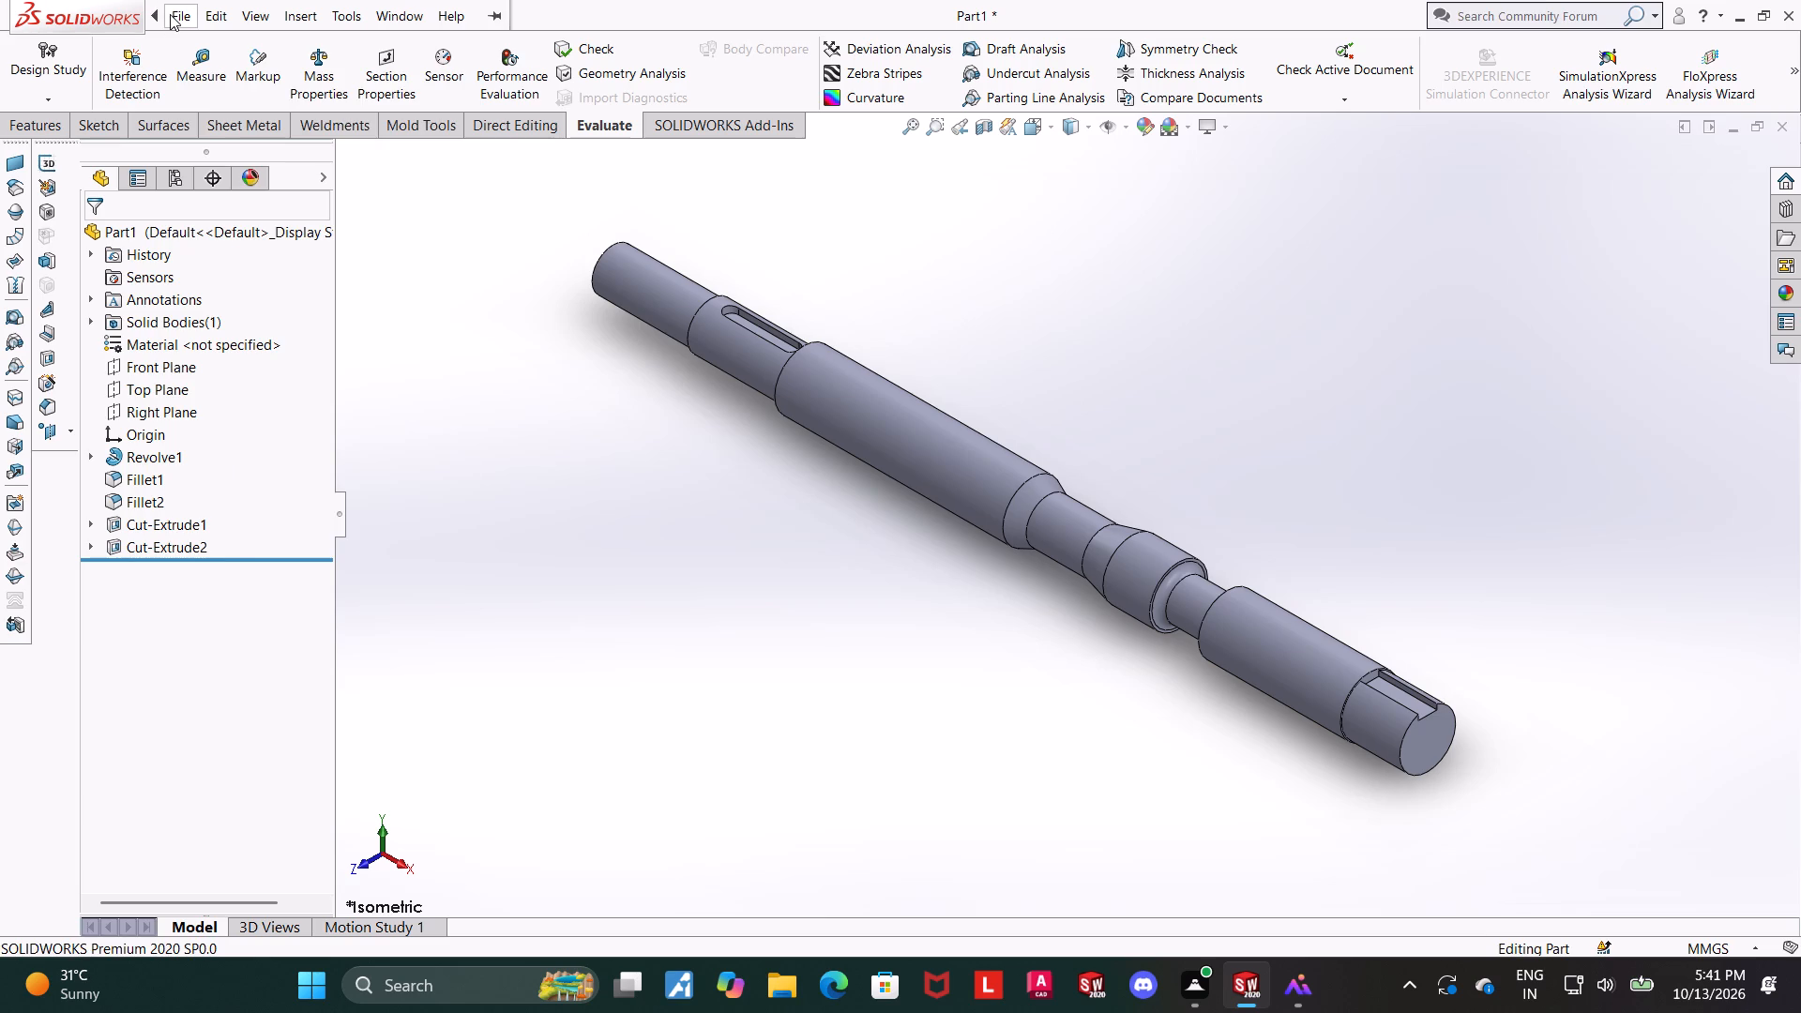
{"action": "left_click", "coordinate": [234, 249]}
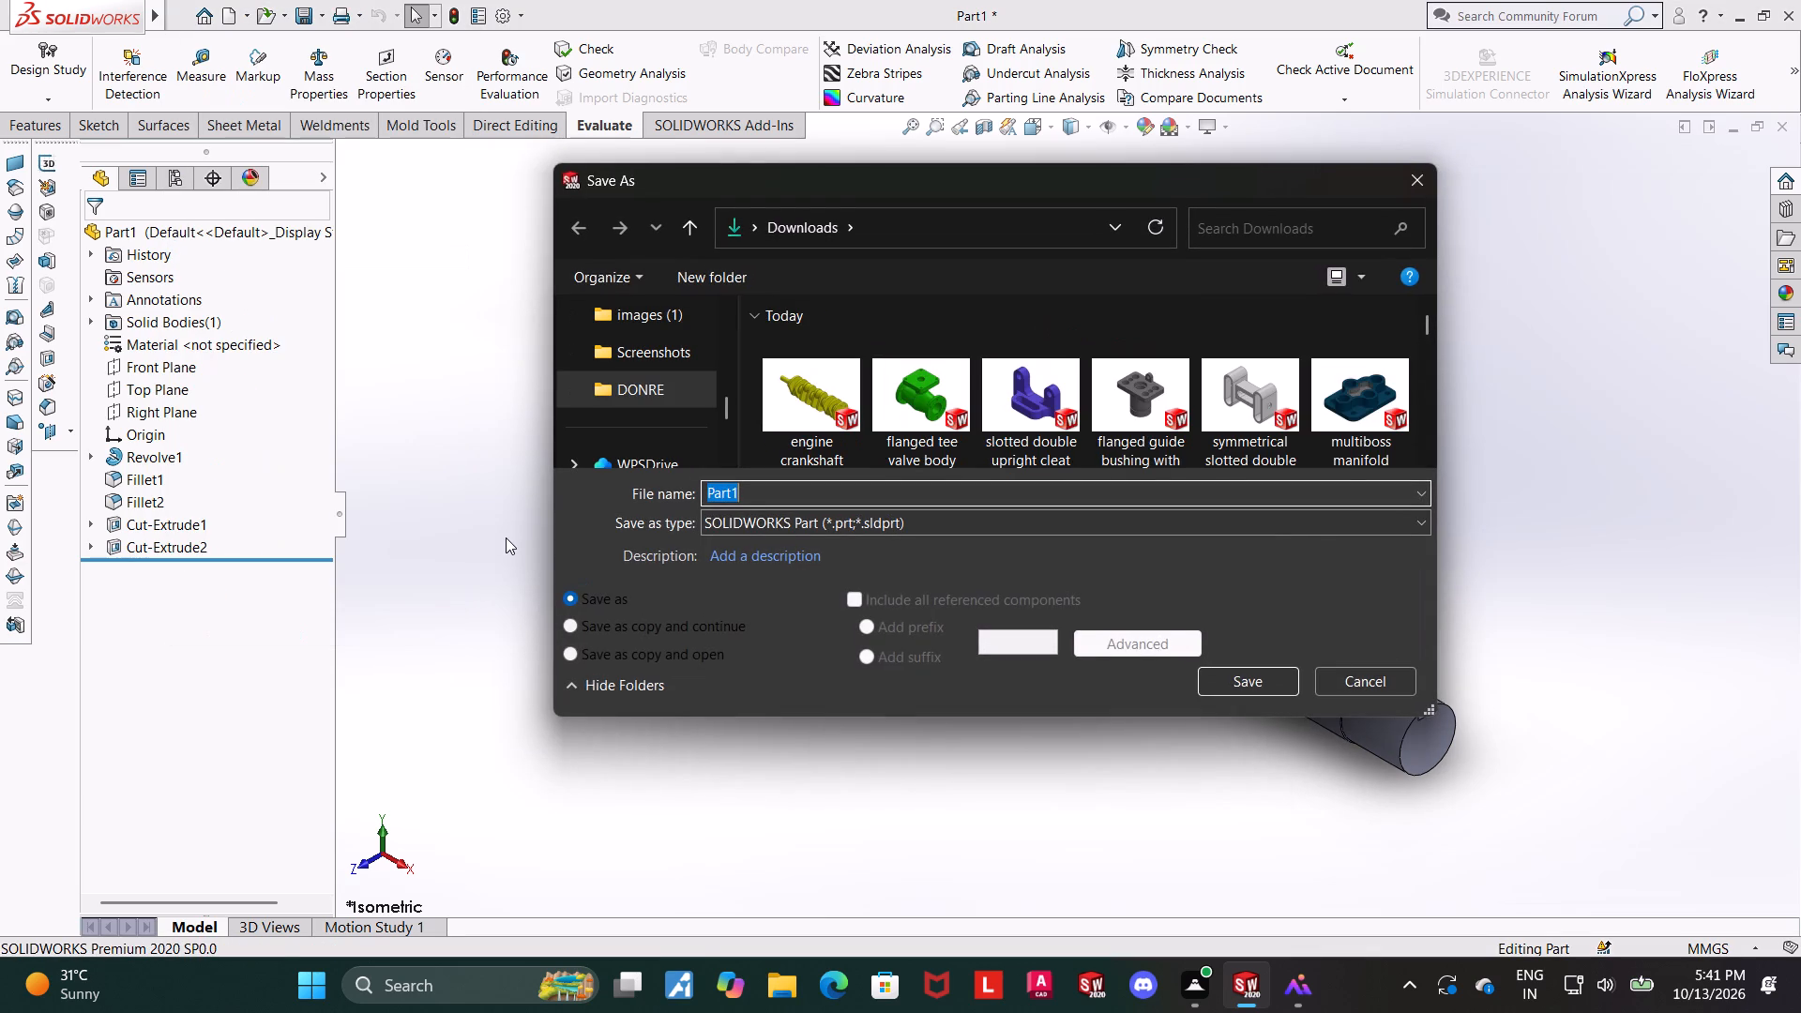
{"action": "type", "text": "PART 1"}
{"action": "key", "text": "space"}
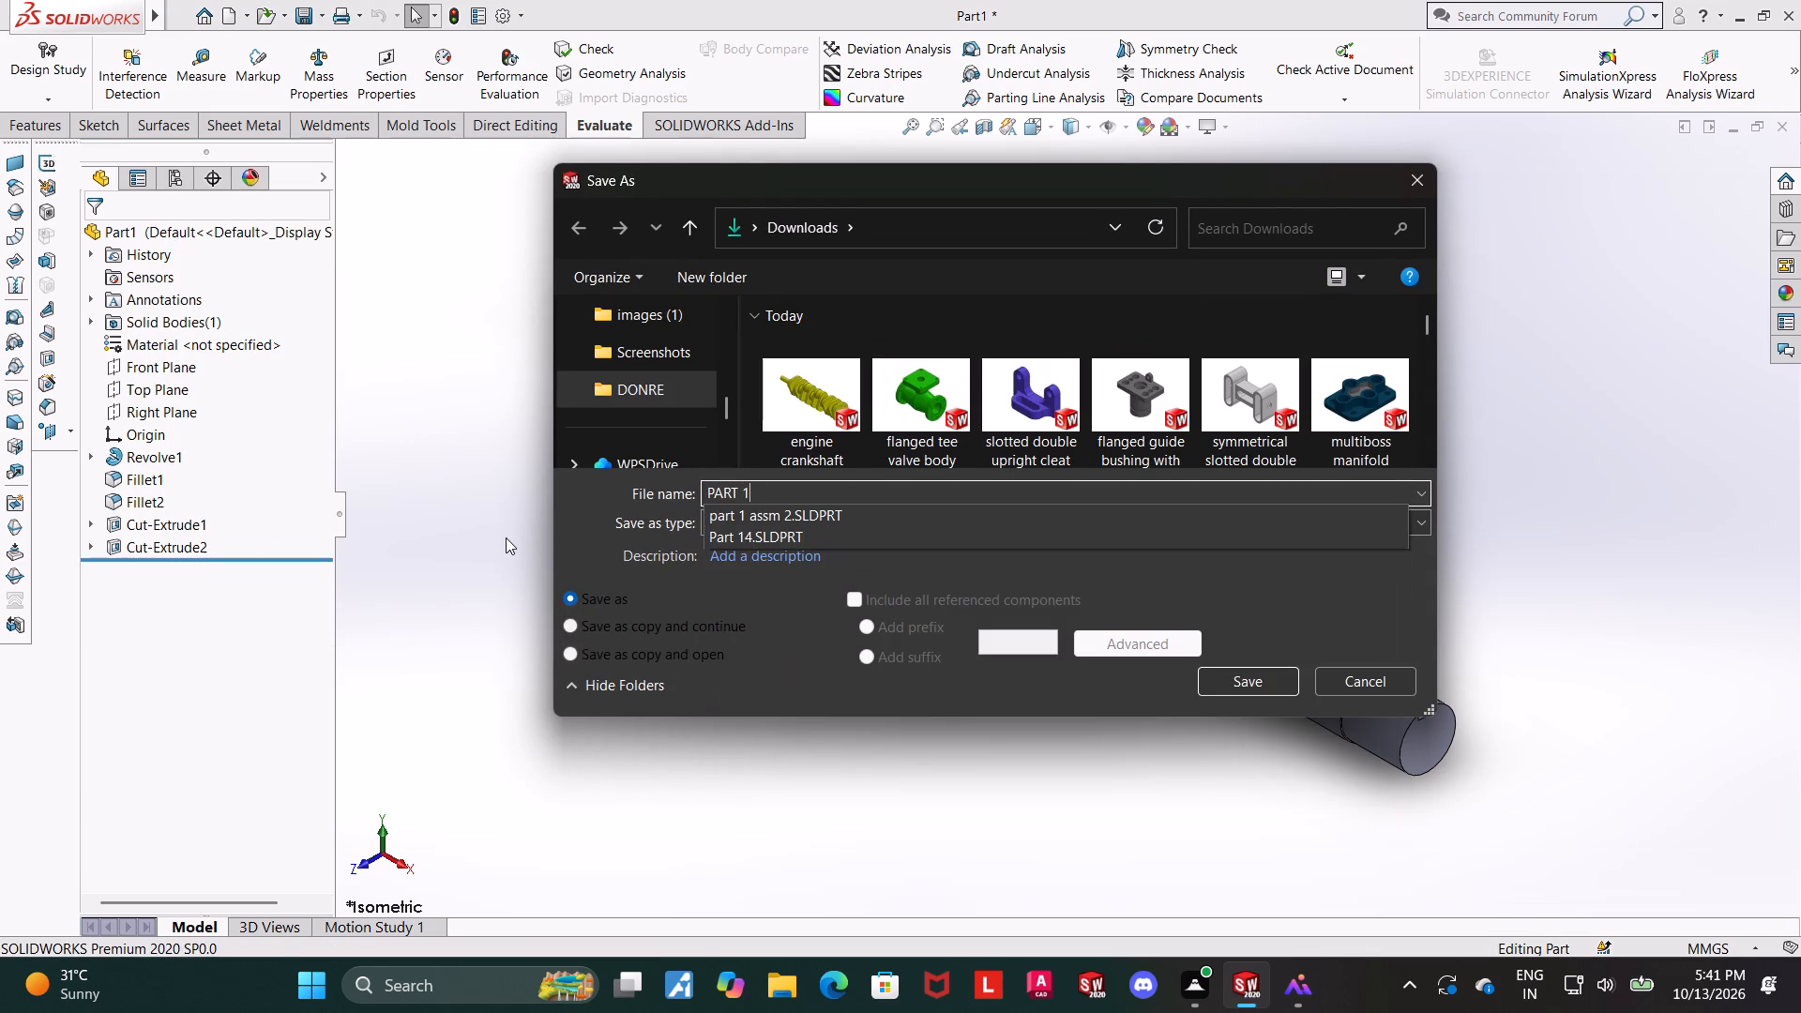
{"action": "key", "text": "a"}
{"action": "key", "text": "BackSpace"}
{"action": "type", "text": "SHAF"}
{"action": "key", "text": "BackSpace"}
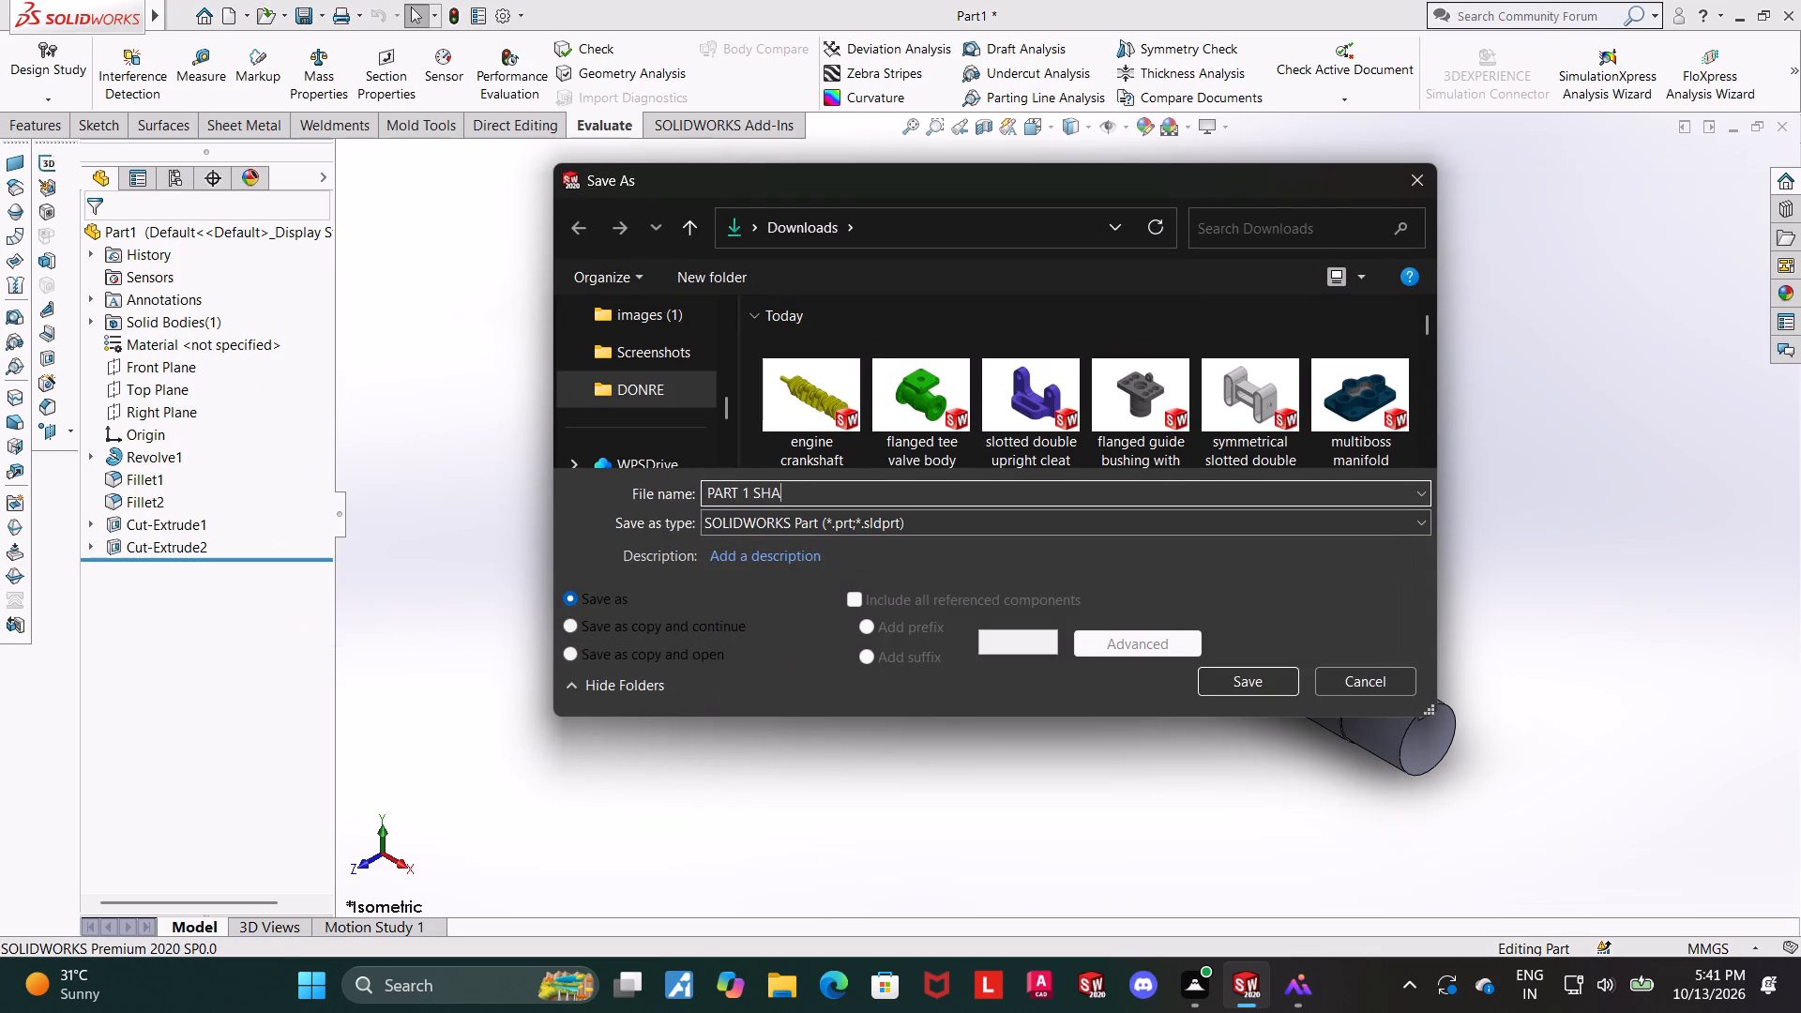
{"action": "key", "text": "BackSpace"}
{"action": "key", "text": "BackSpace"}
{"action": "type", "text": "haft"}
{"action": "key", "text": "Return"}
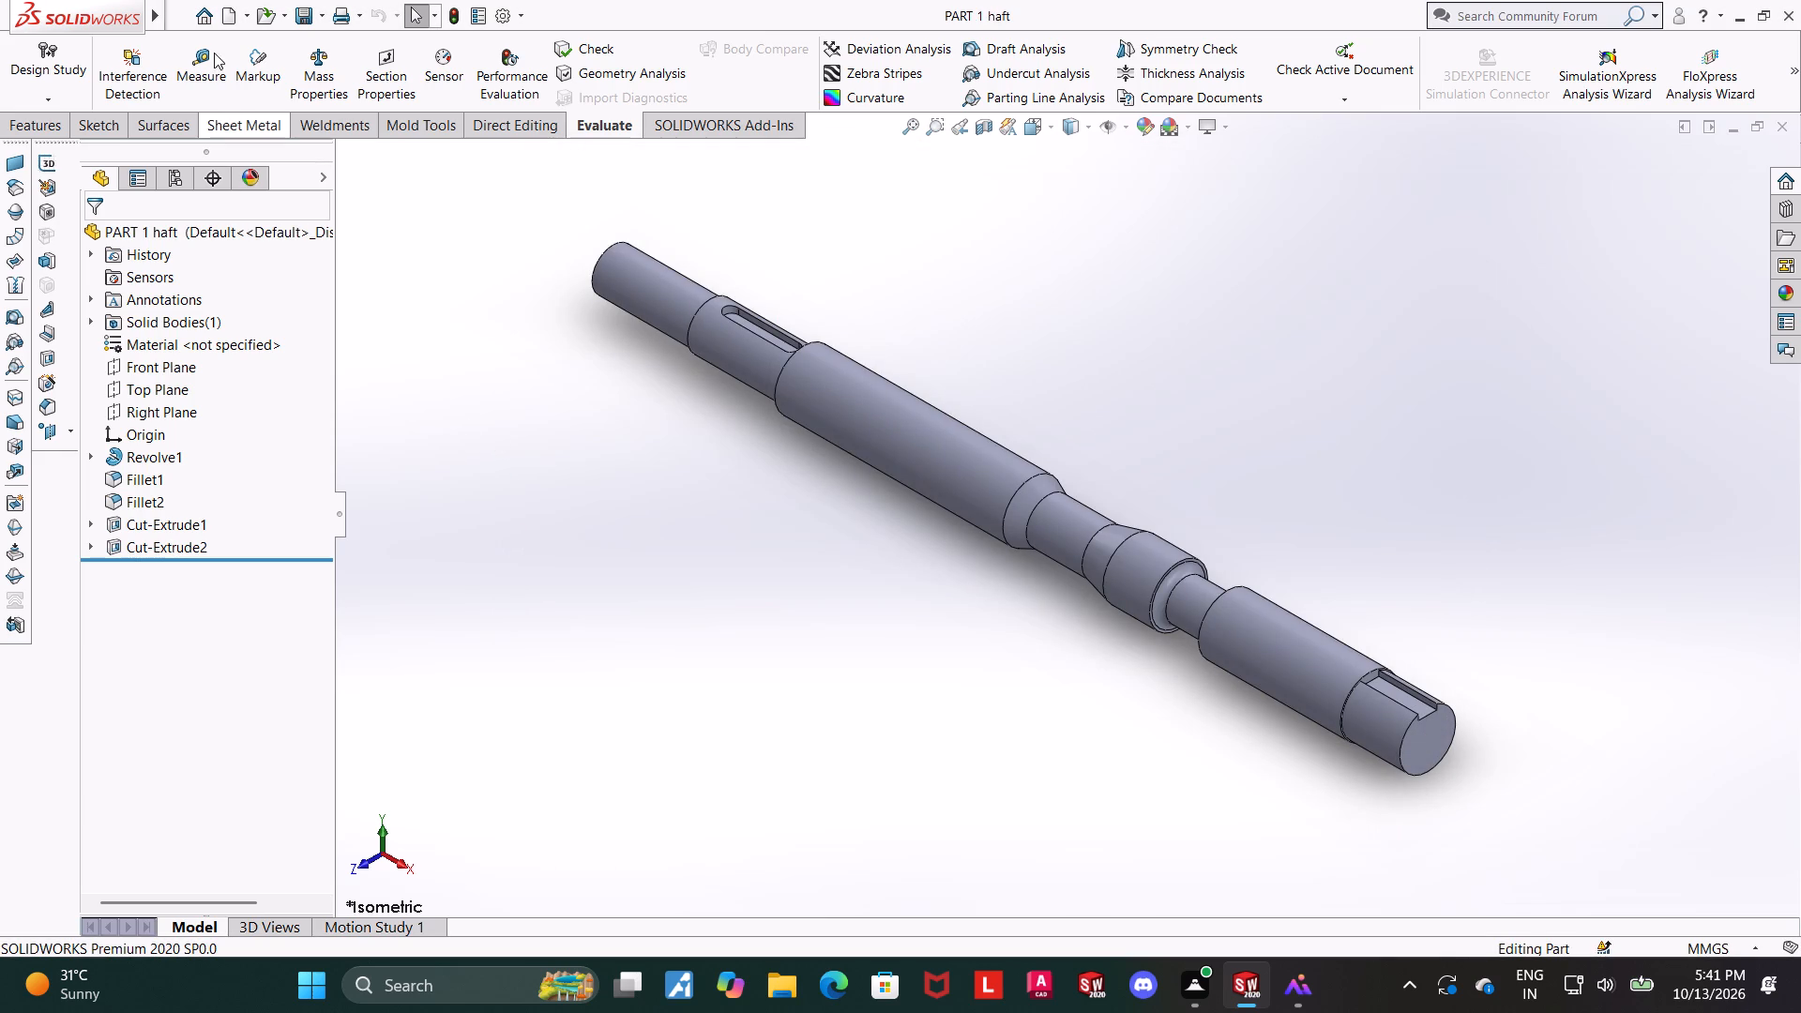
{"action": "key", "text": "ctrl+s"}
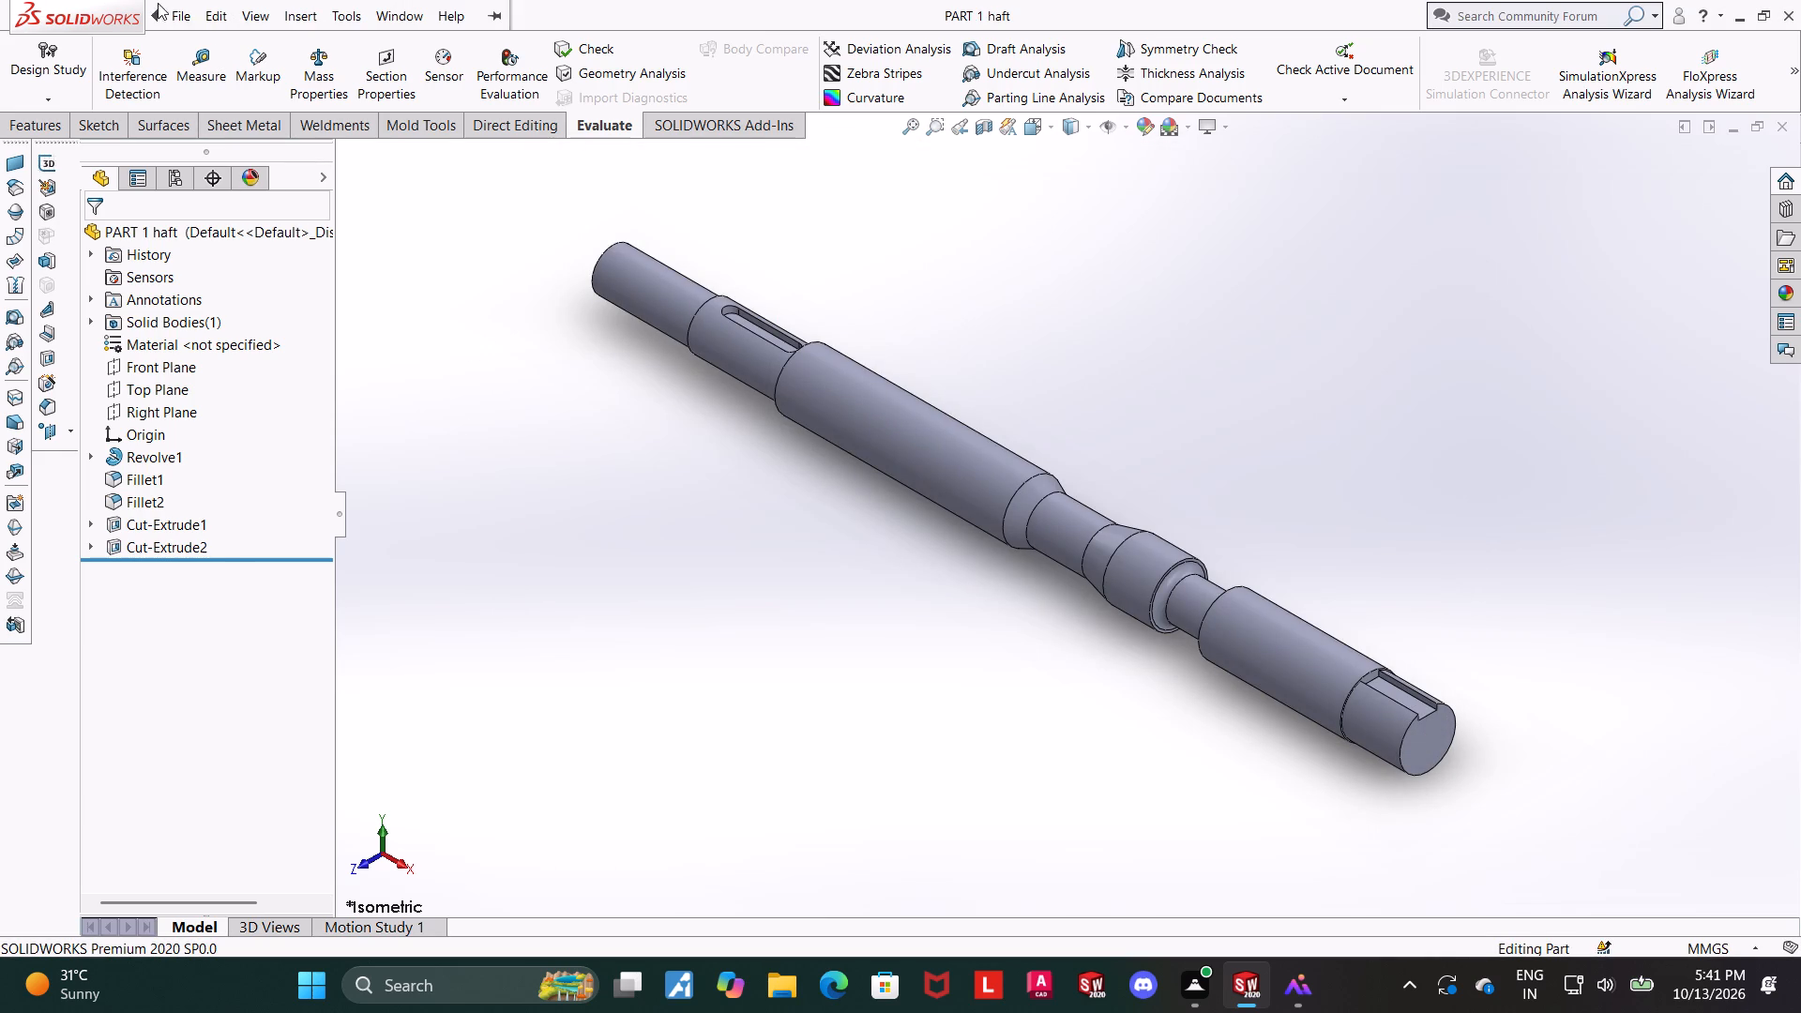
Save the part under the corrected name PART 1 shaft in the Downloads folder.
{"action": "left_click", "coordinate": [227, 247]}
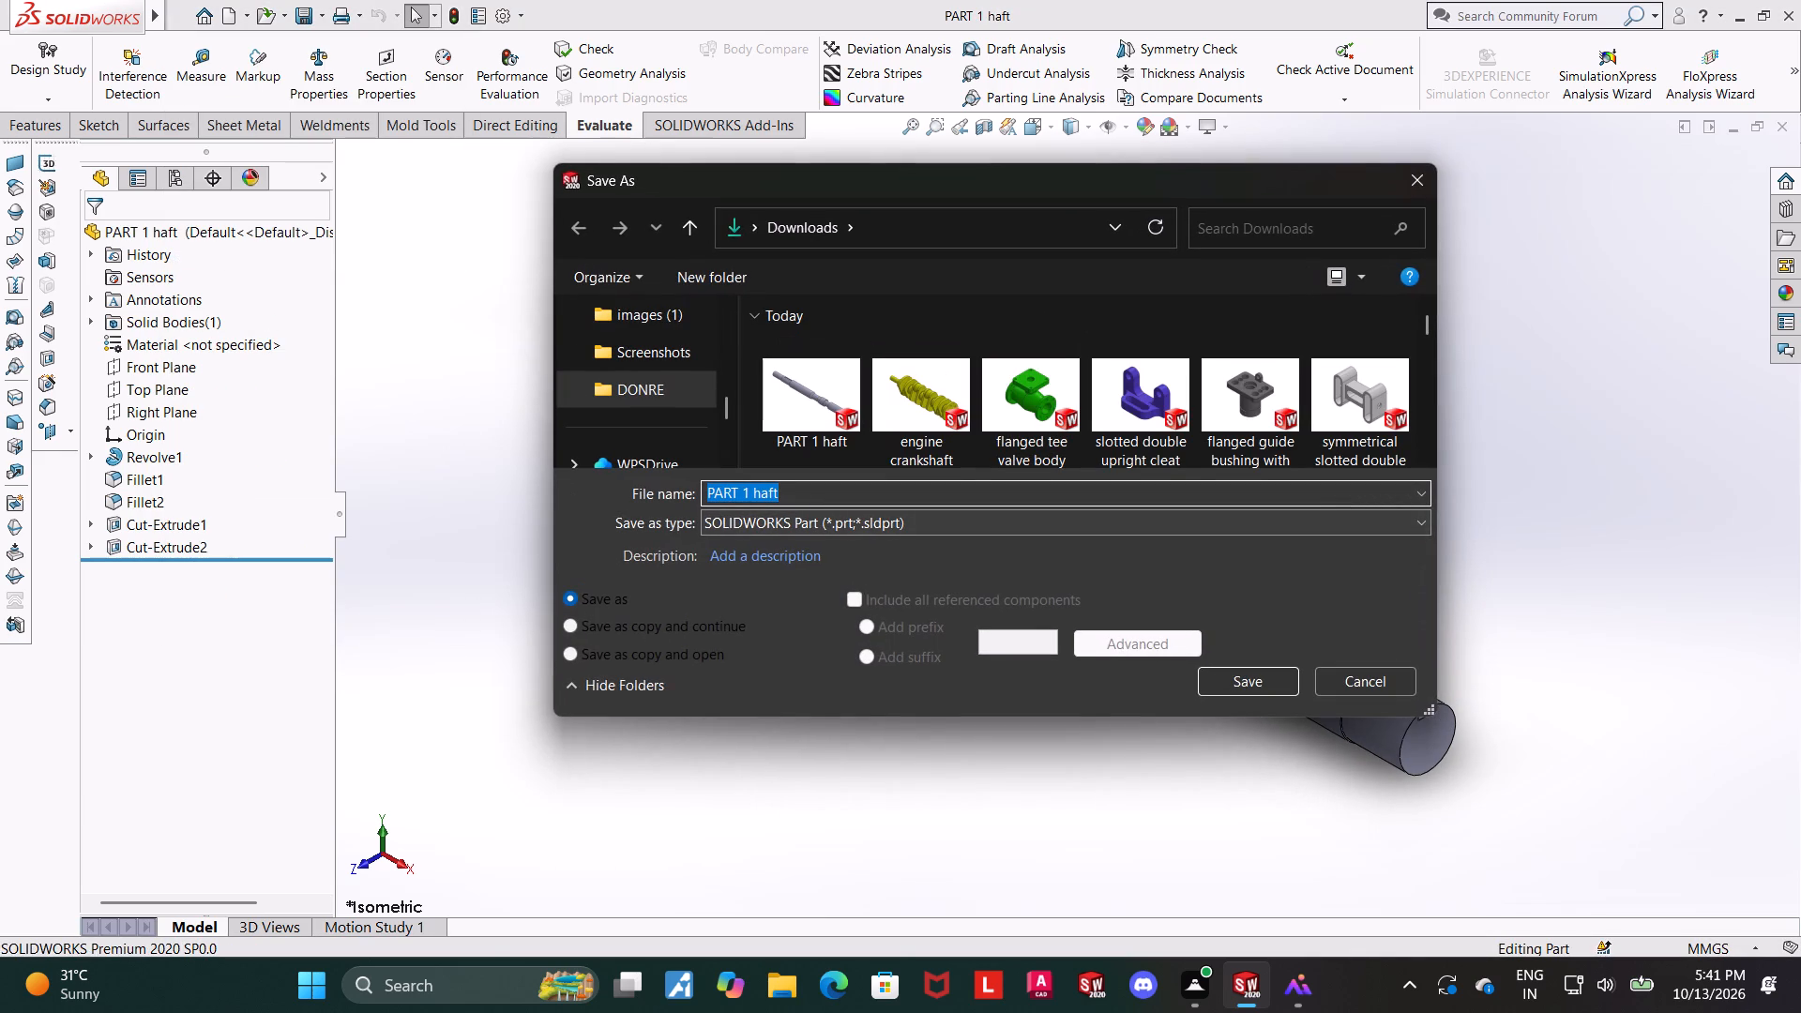
{"action": "left_click", "coordinate": [753, 493]}
{"action": "key", "text": "s"}
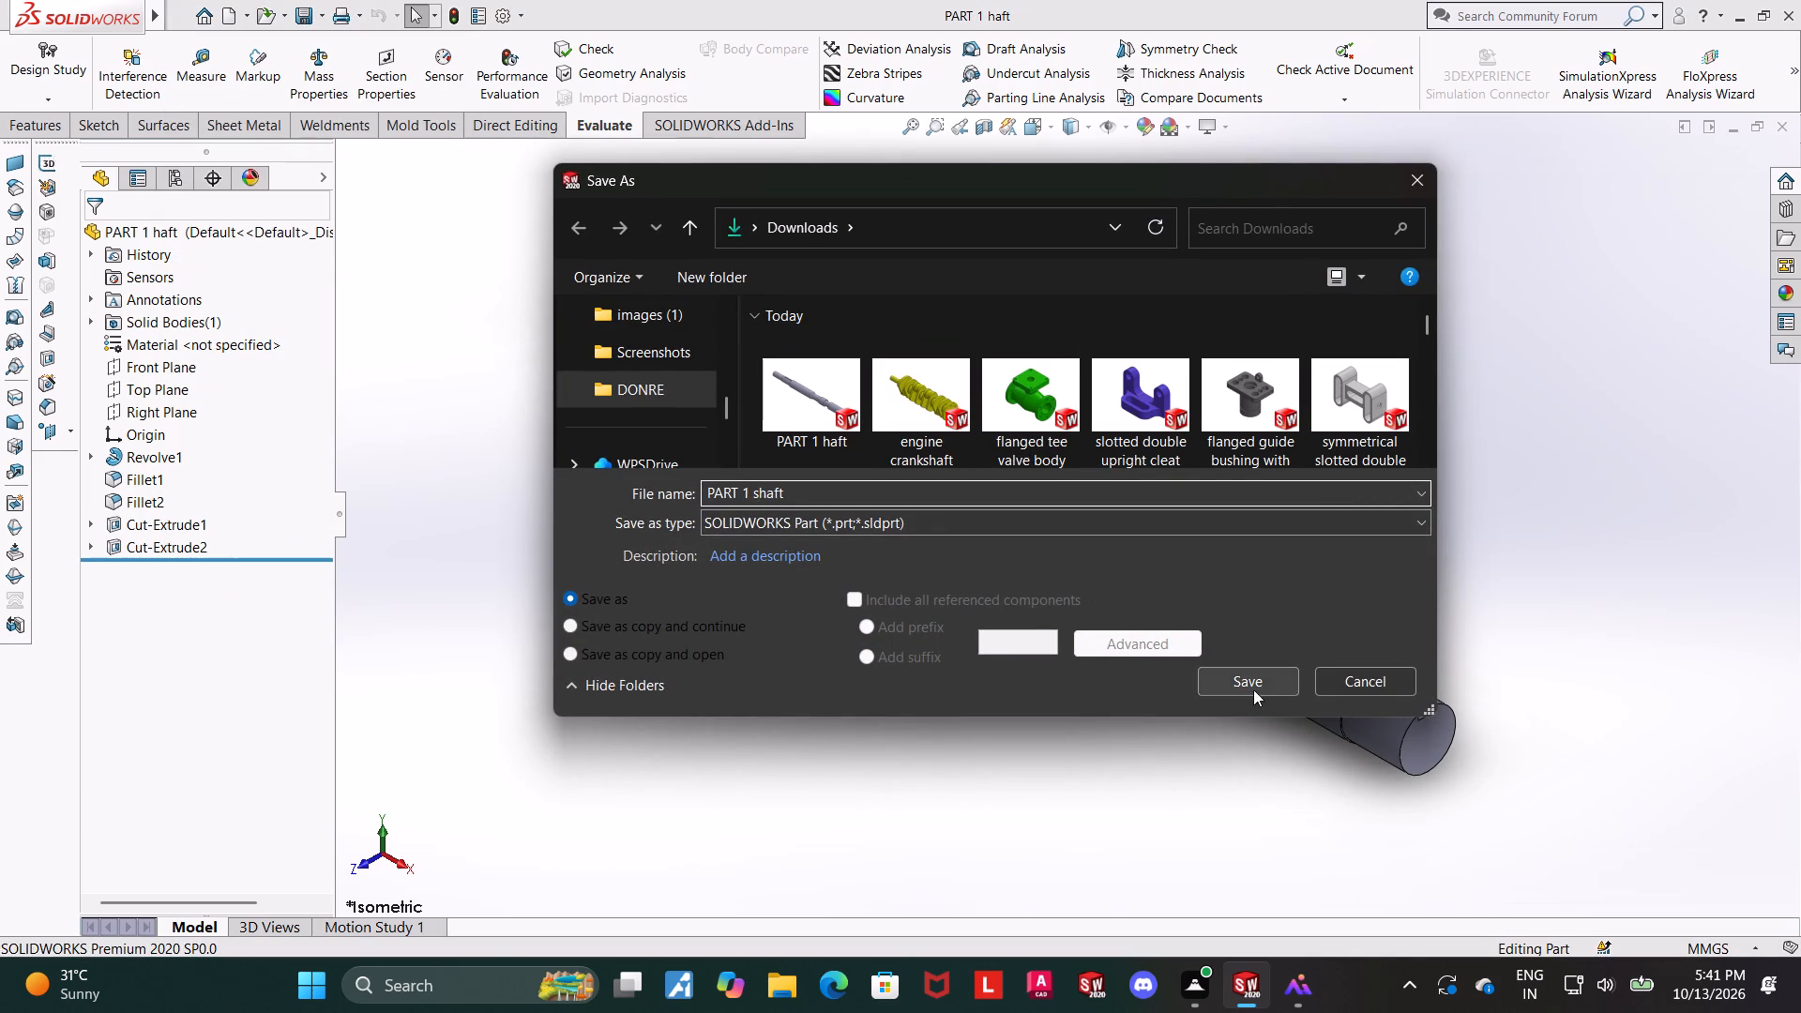
{"action": "left_click", "coordinate": [1252, 685]}
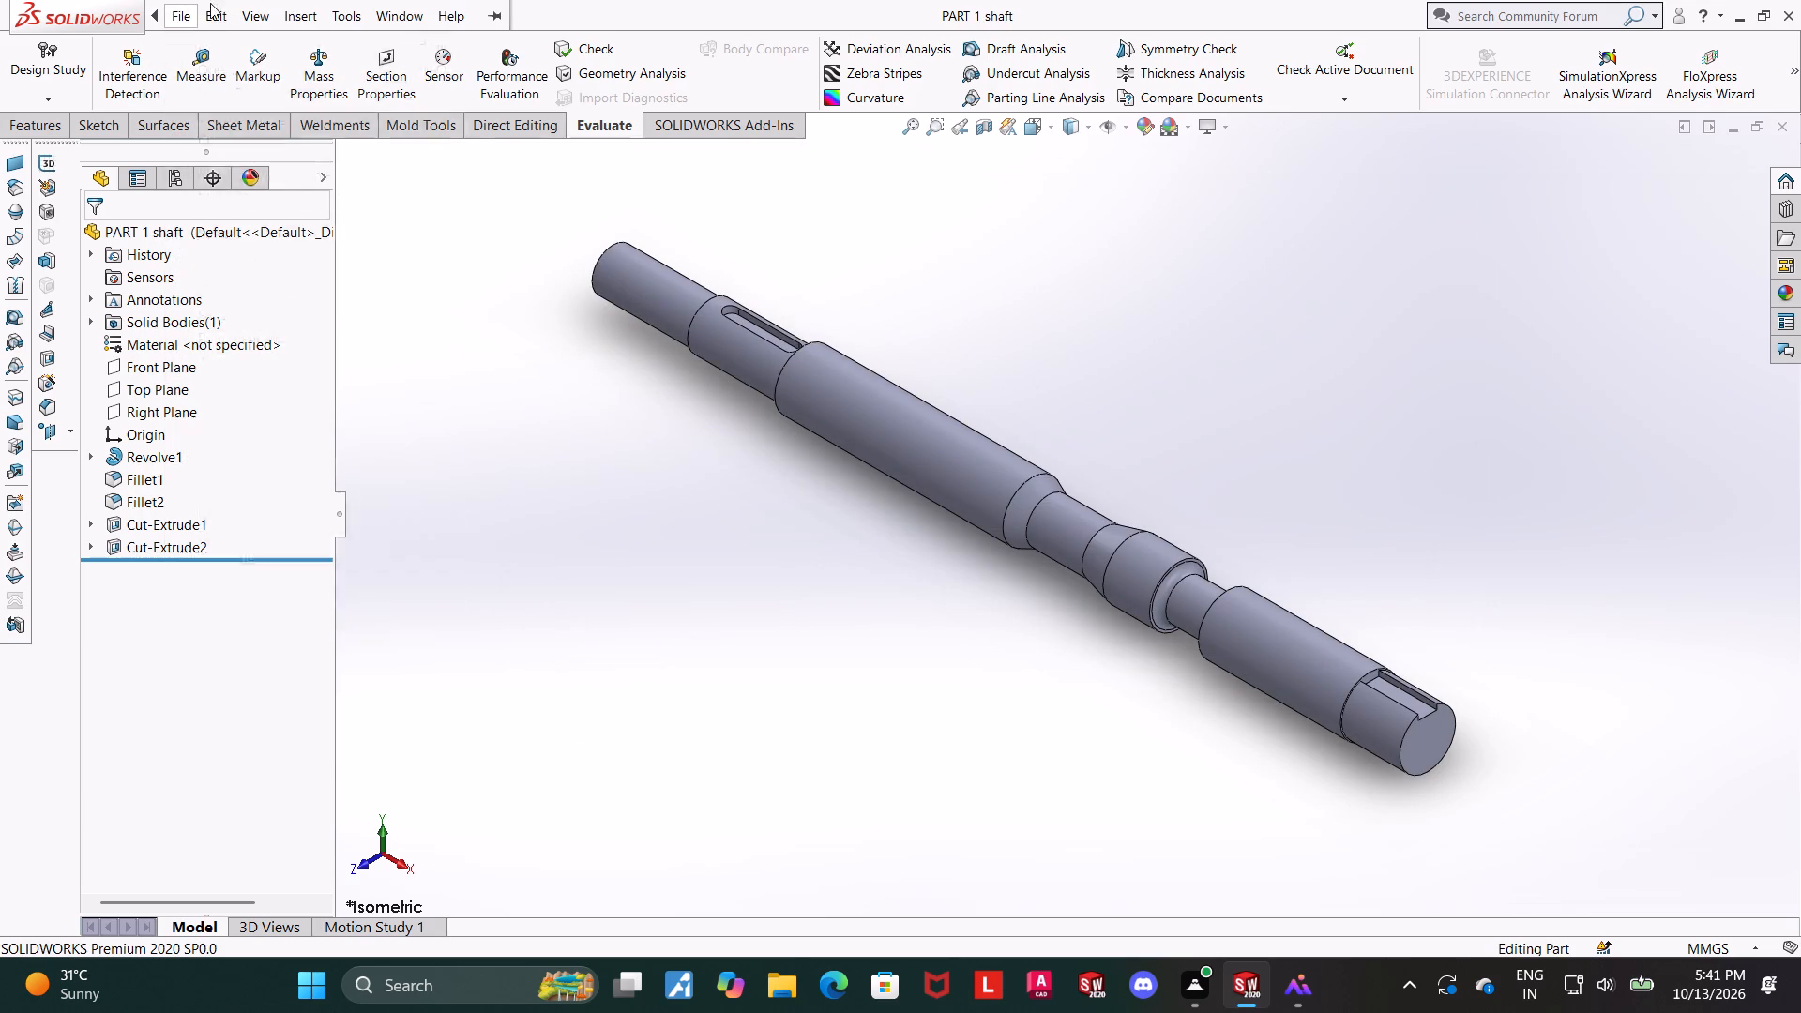
Create a new part document.
{"action": "left_click", "coordinate": [191, 47]}
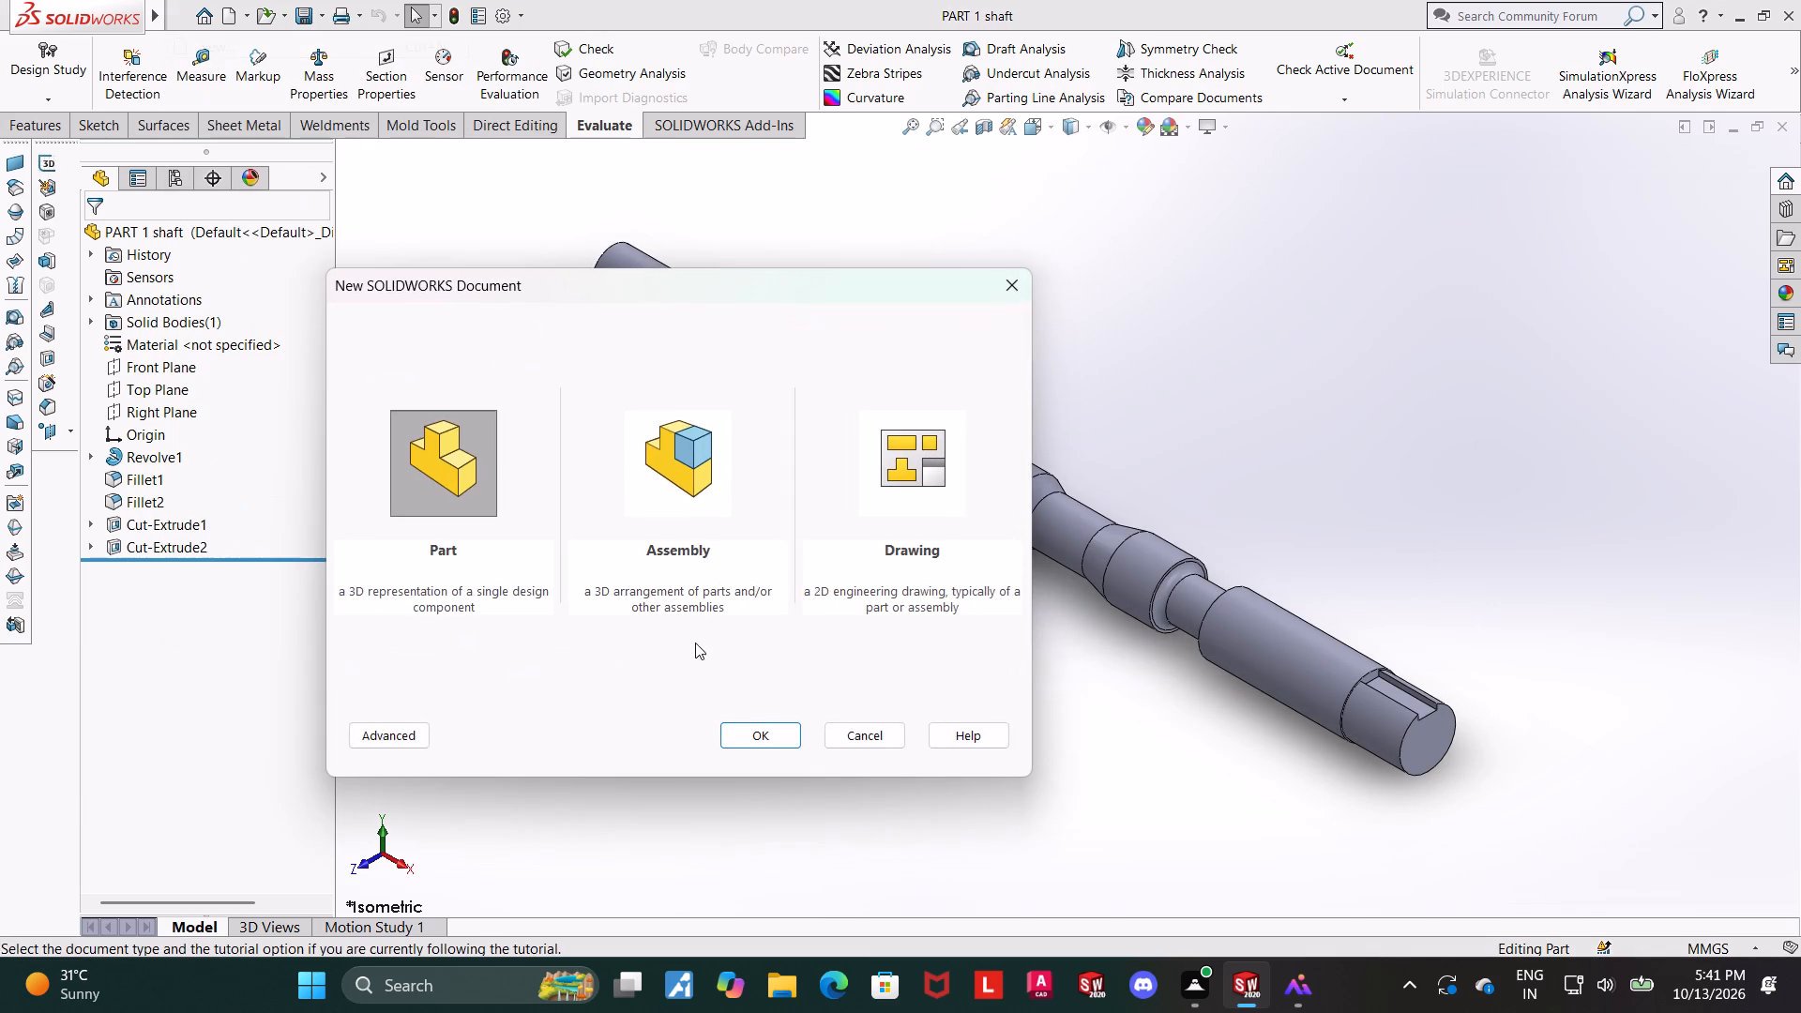
{"action": "double_click", "coordinate": [440, 478]}
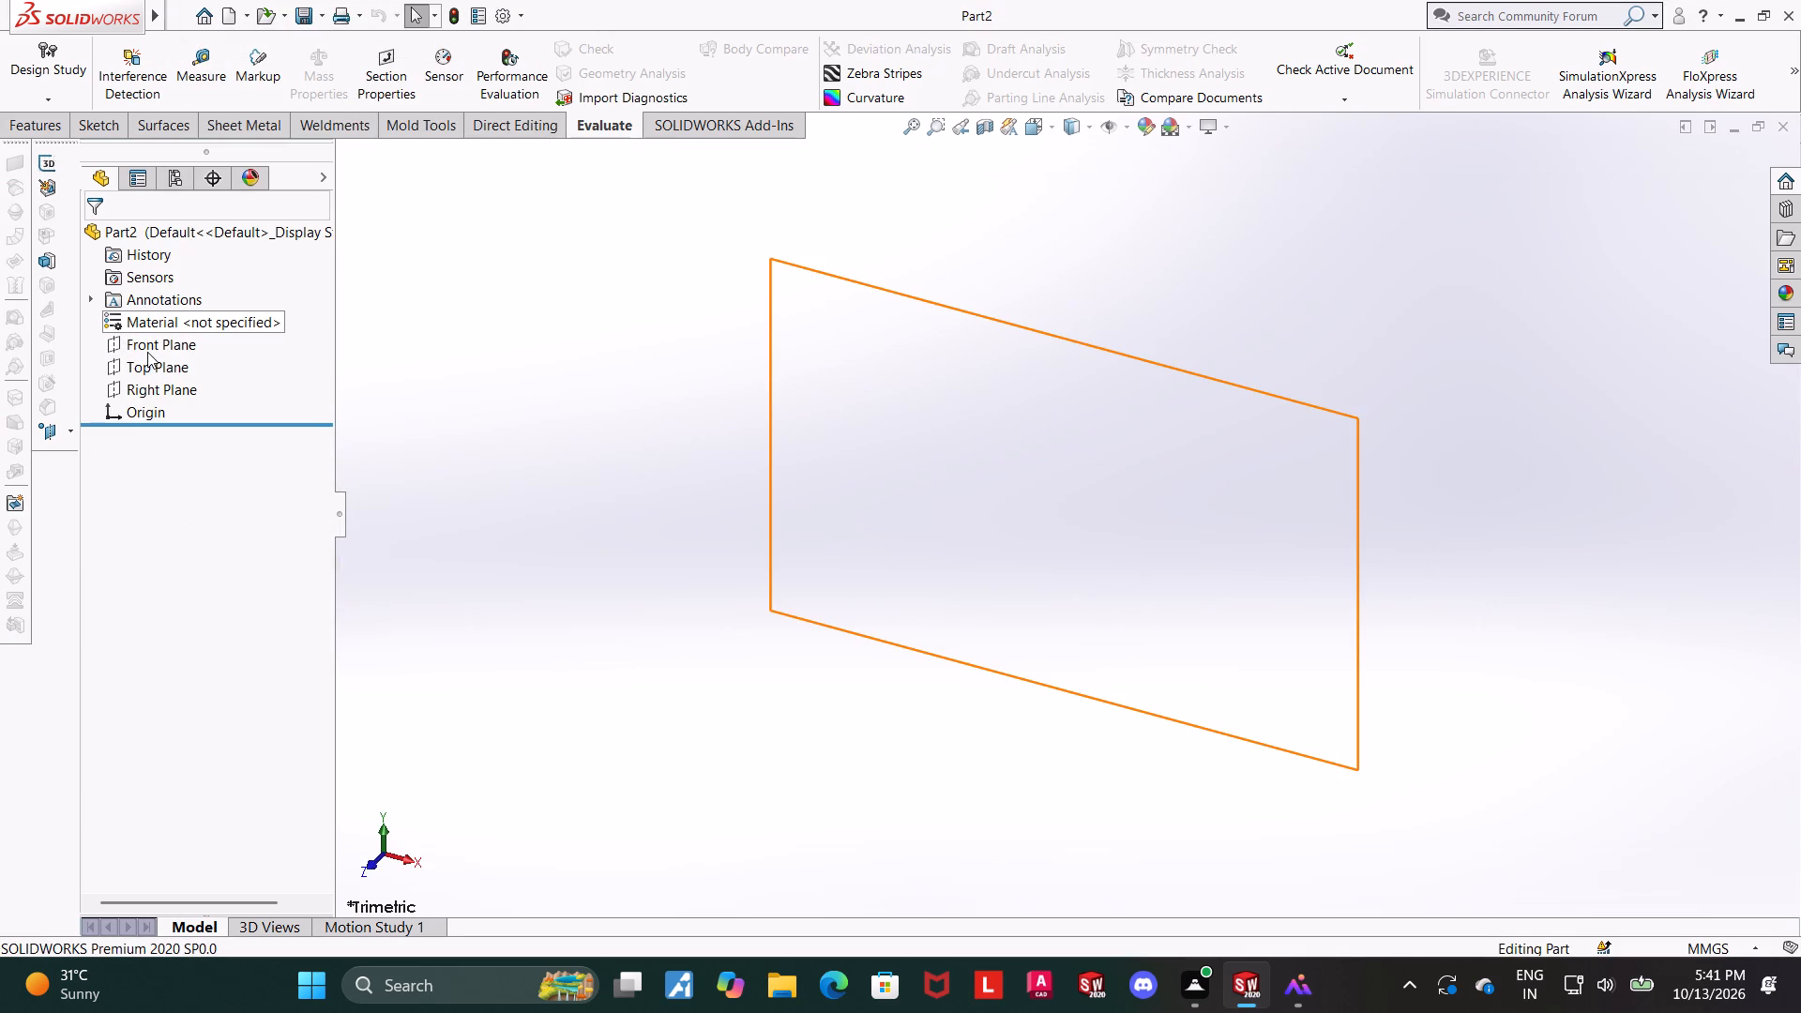
Open a new sketch on the Front Plane.
{"action": "left_click", "coordinate": [147, 352]}
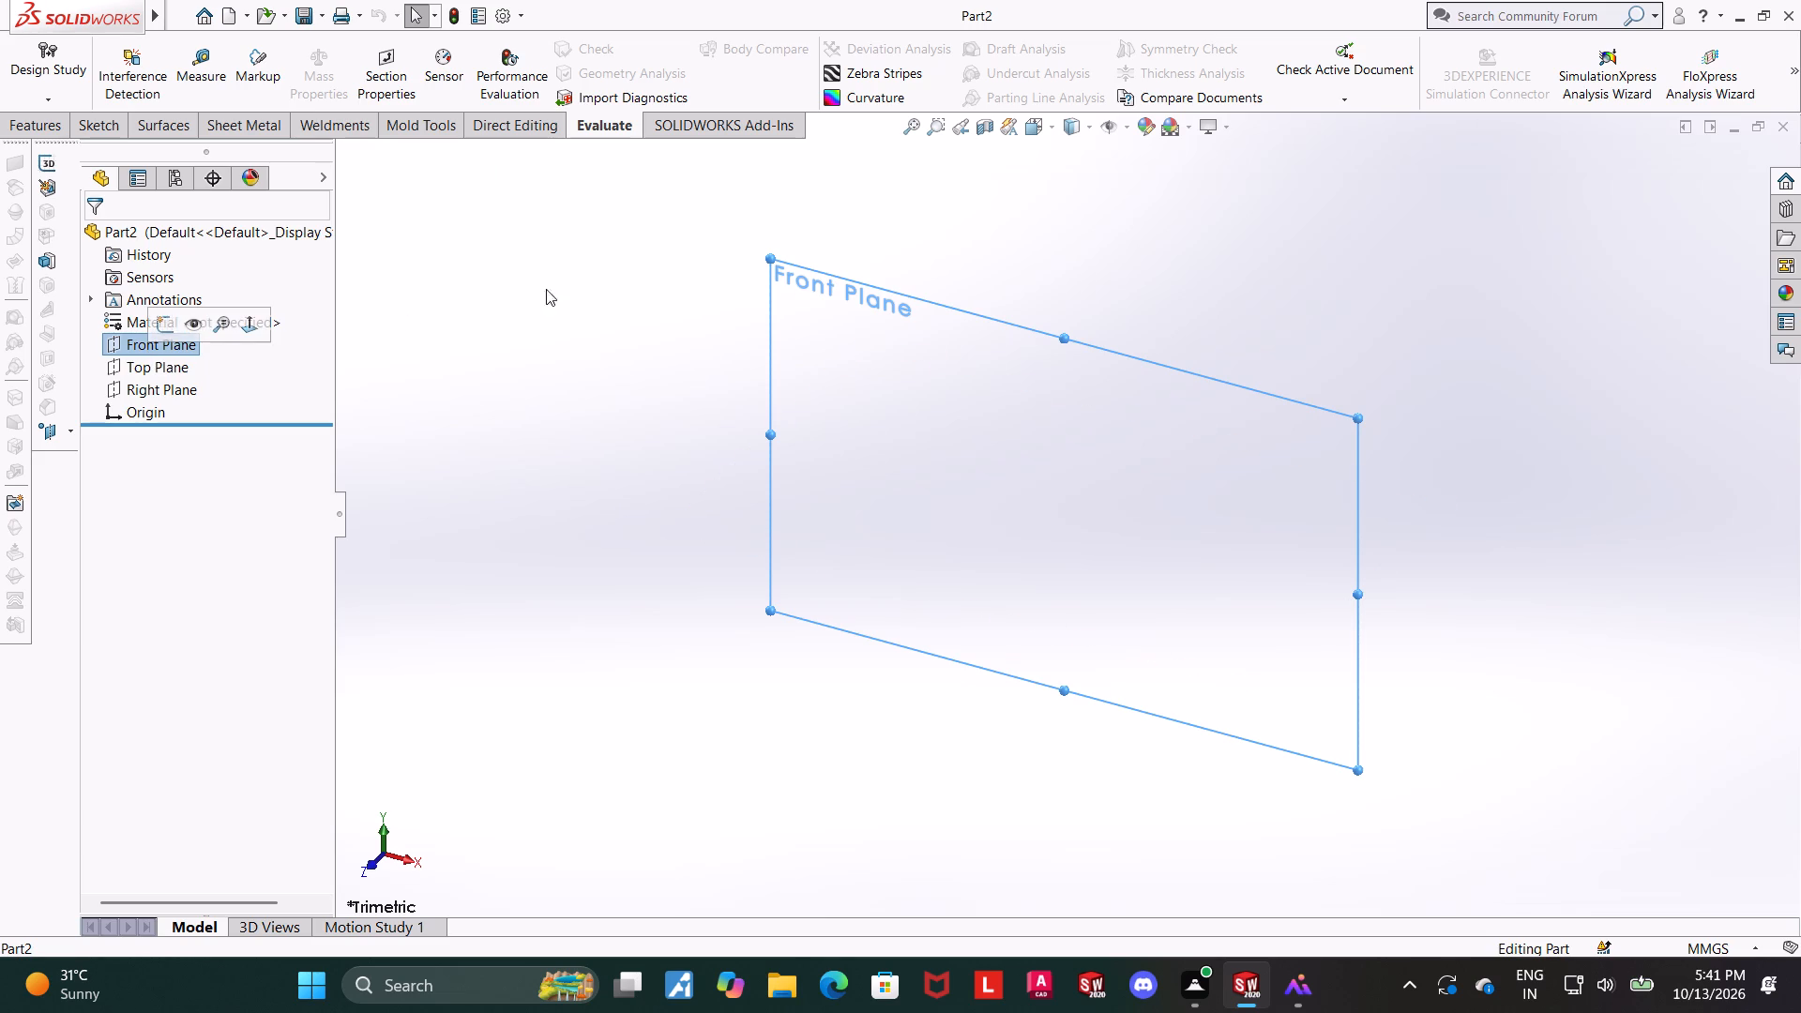
{"action": "scroll", "coordinate": [937, 458], "scroll_direction": "up", "scroll_amount": 2}
{"action": "scroll", "coordinate": [1119, 609], "scroll_direction": "down", "scroll_amount": 1}
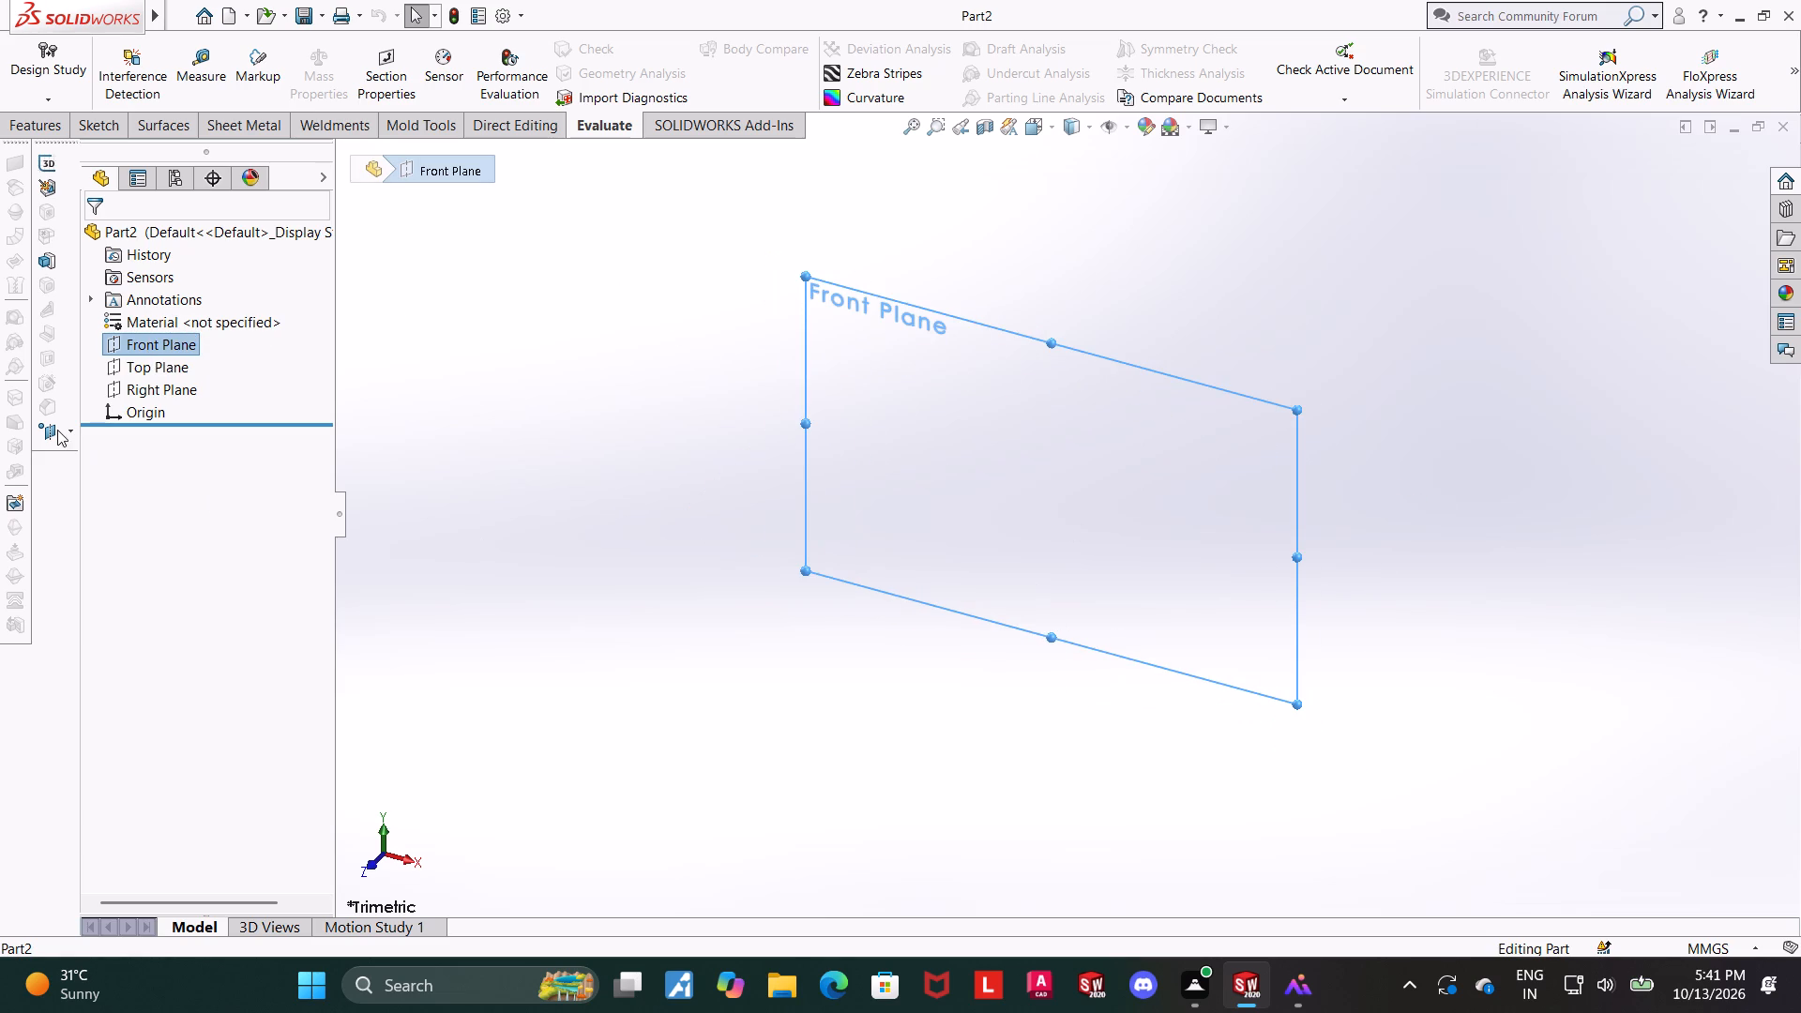
{"action": "left_click", "coordinate": [534, 471]}
{"action": "scroll", "coordinate": [936, 550], "scroll_direction": "up", "scroll_amount": 1}
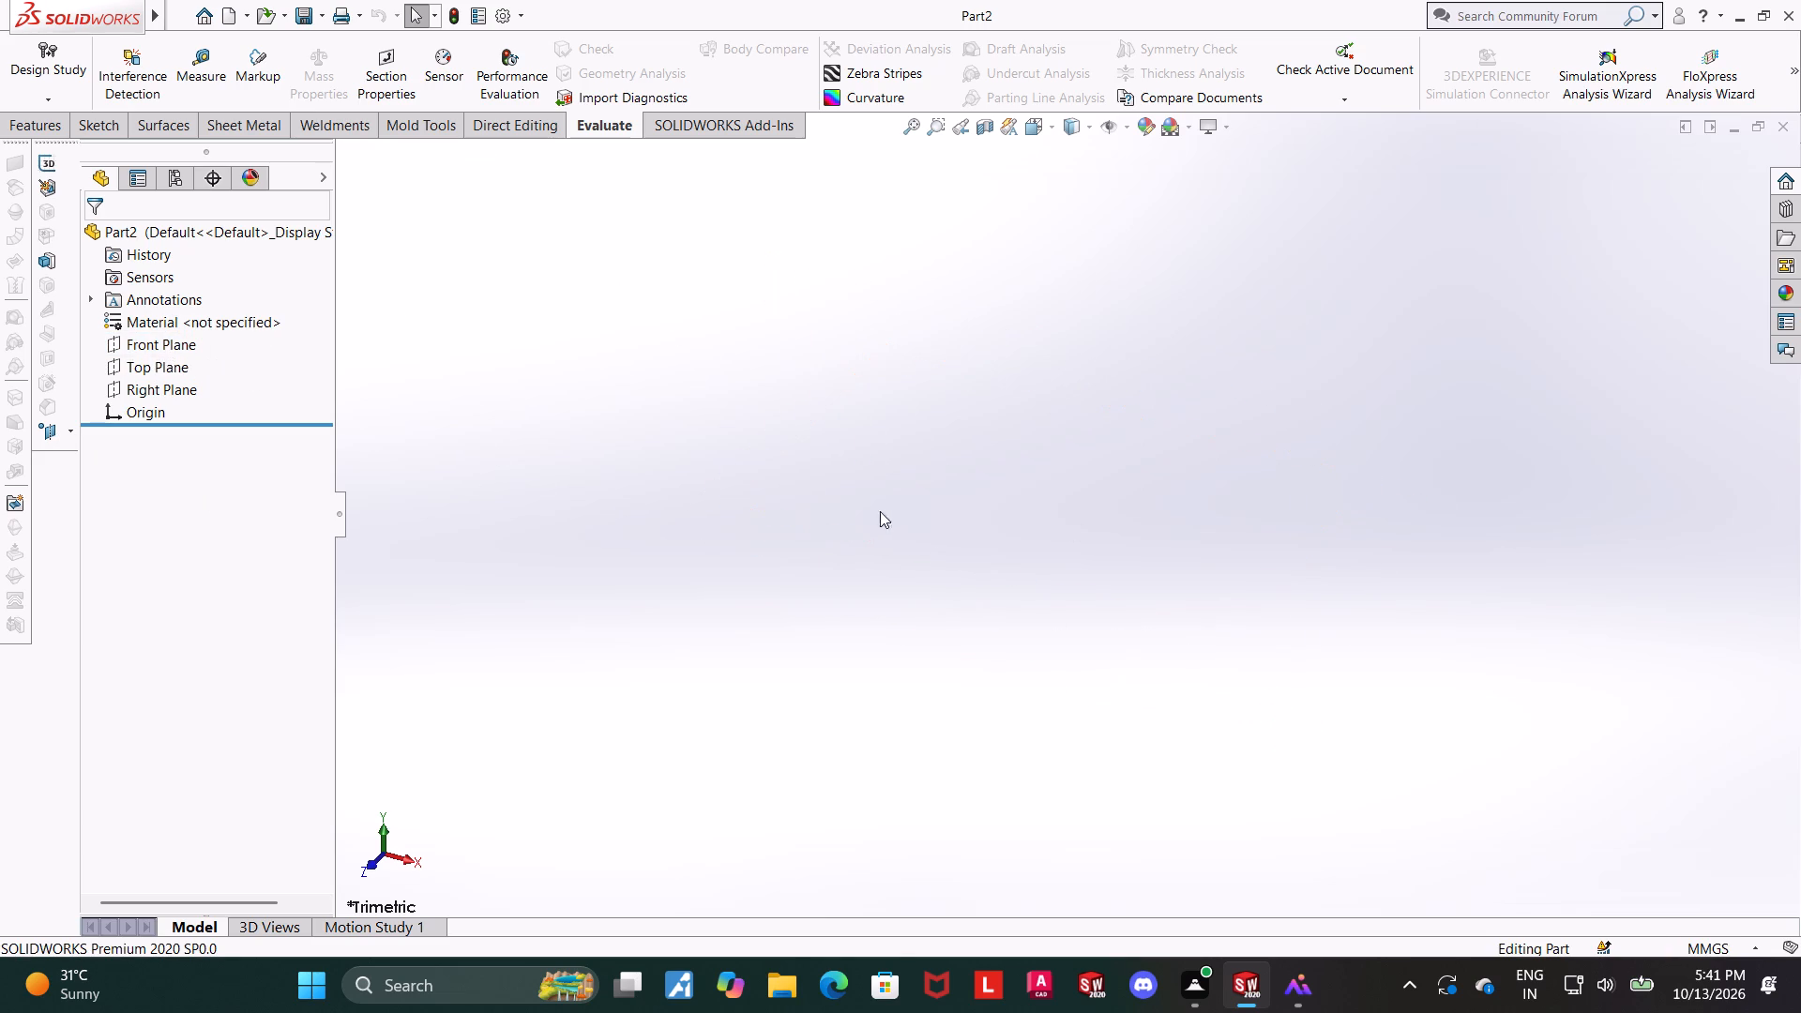
{"action": "scroll", "coordinate": [868, 509], "scroll_direction": "down", "scroll_amount": 2}
{"action": "left_click", "coordinate": [172, 343]}
{"action": "left_click", "coordinate": [179, 323]}
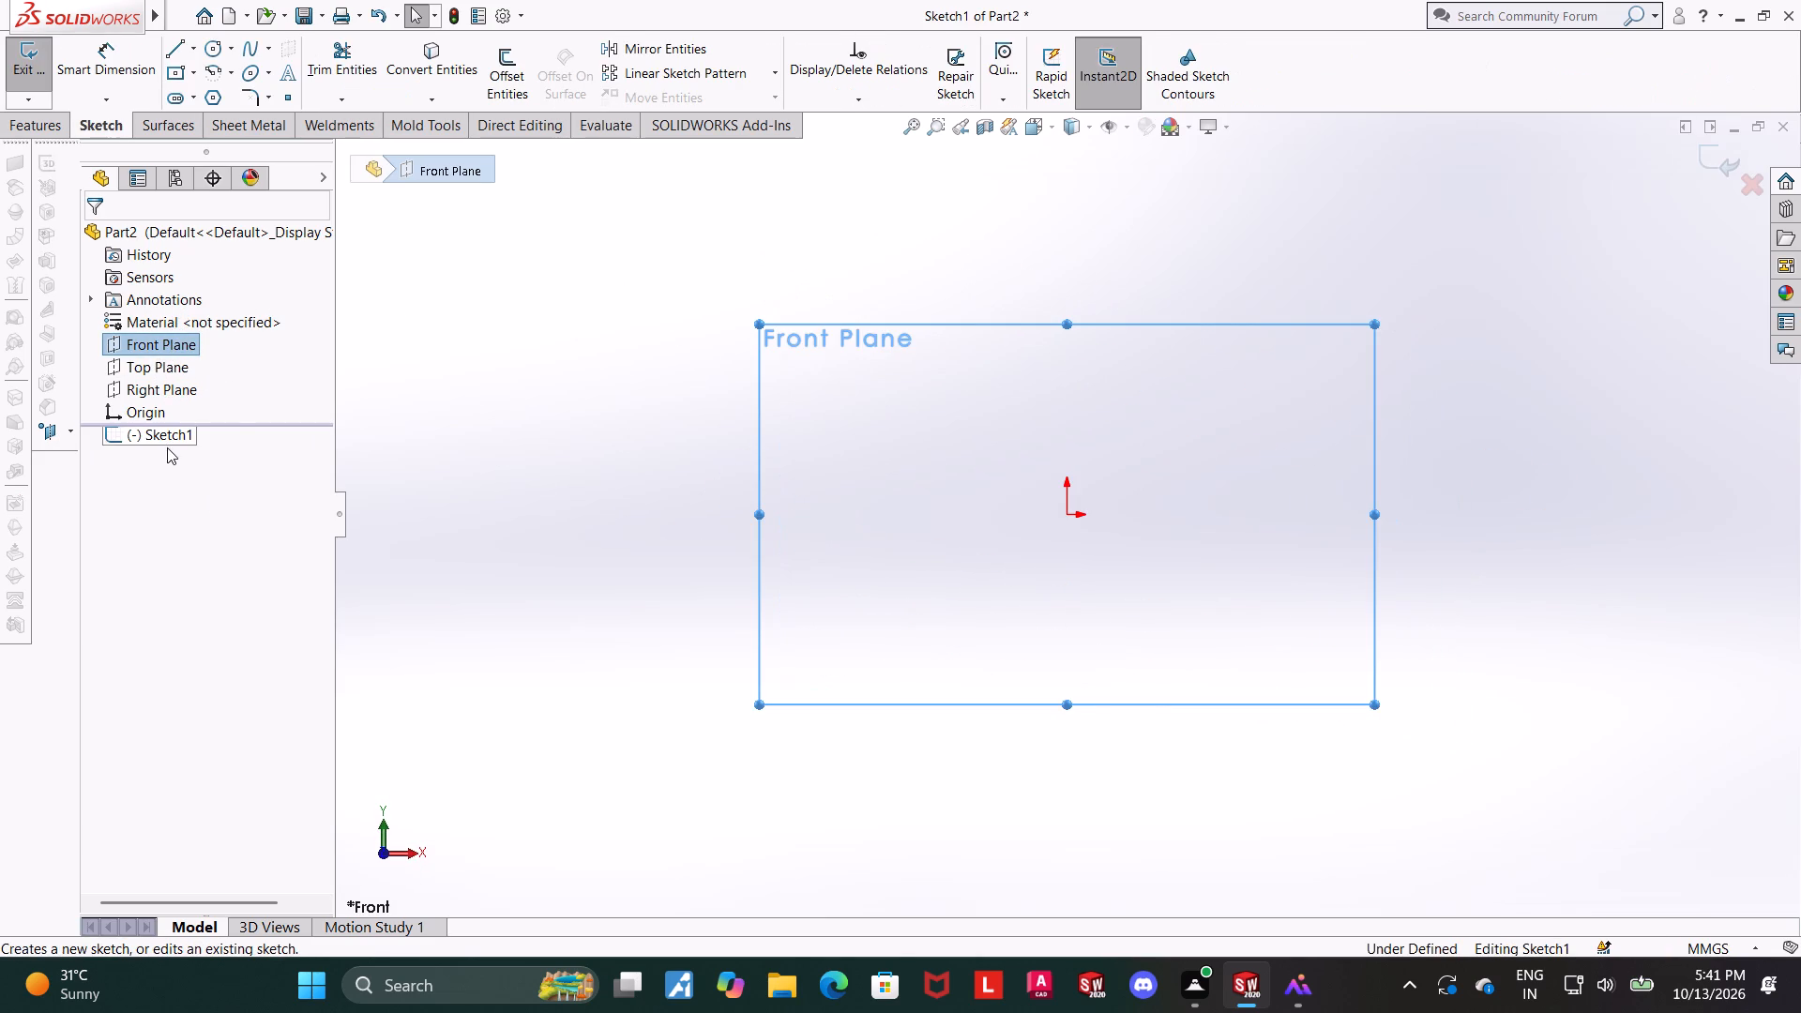
{"action": "left_click", "coordinate": [167, 438]}
{"action": "left_click", "coordinate": [825, 417]}
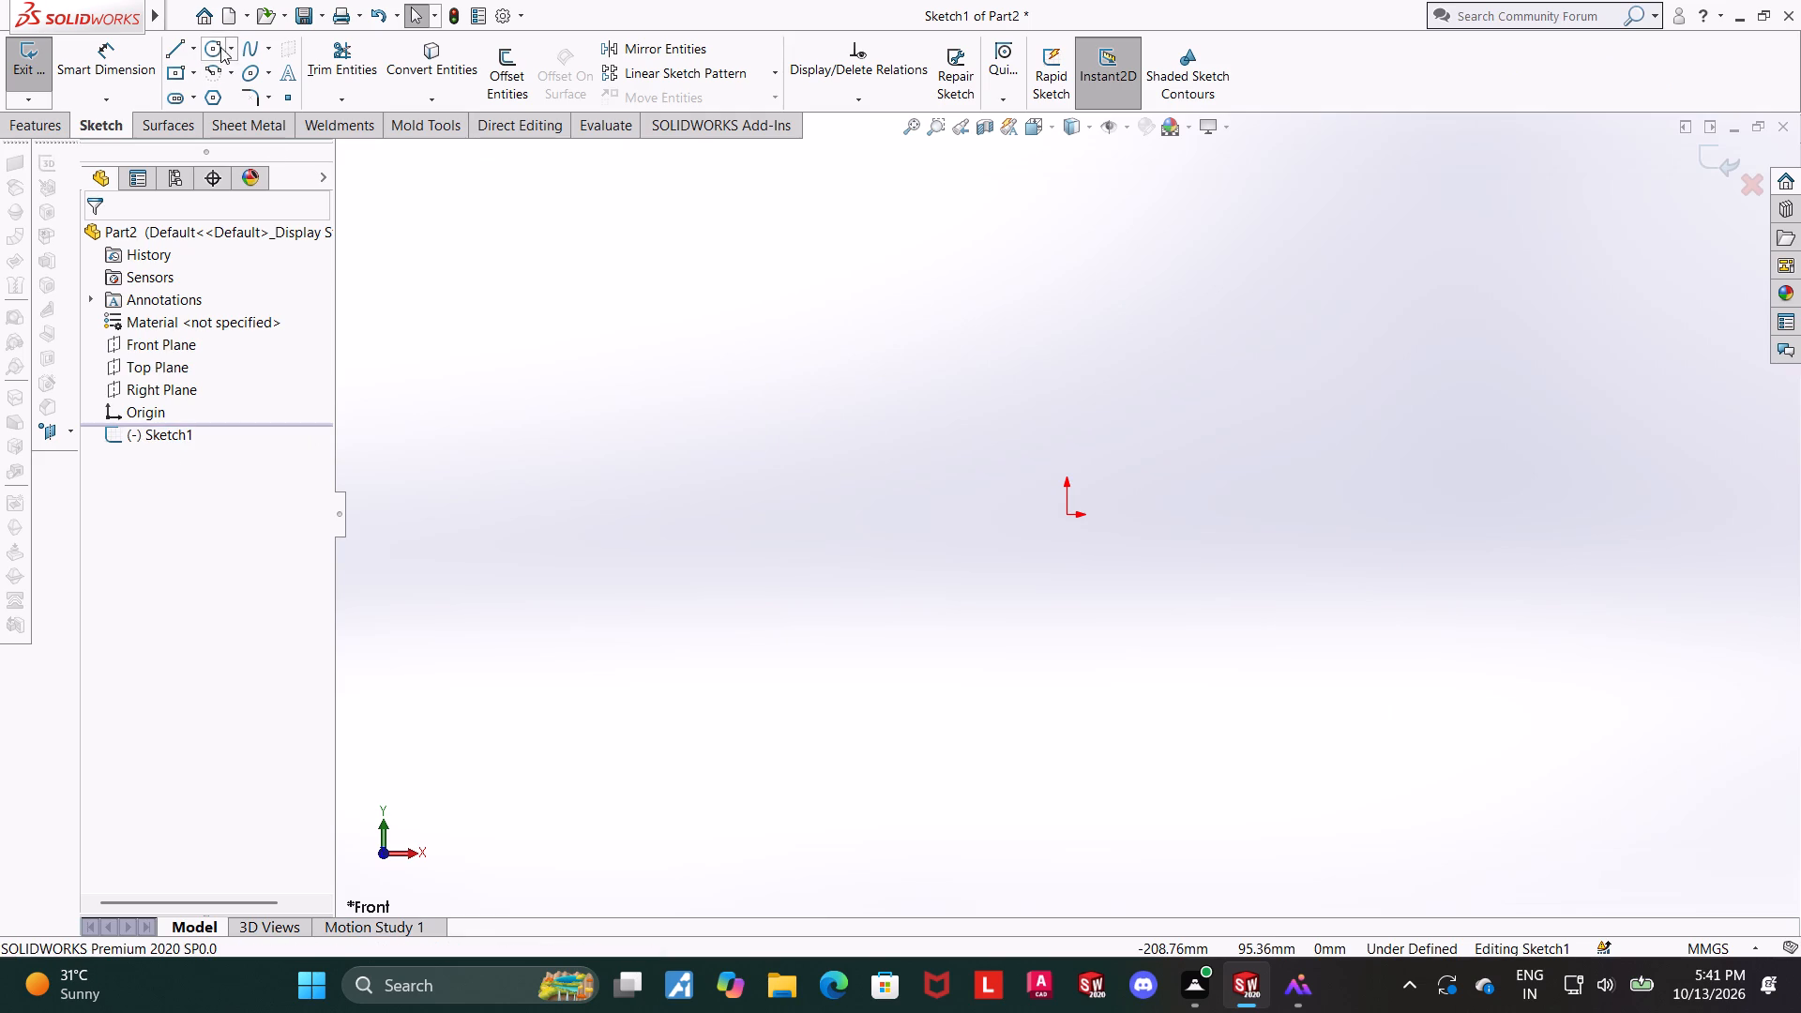
Sketch two concentric circles centred on the origin, with radii of about 58 mm and about 38 mm.
{"action": "left_click", "coordinate": [218, 46]}
{"action": "left_click", "coordinate": [1068, 518]}
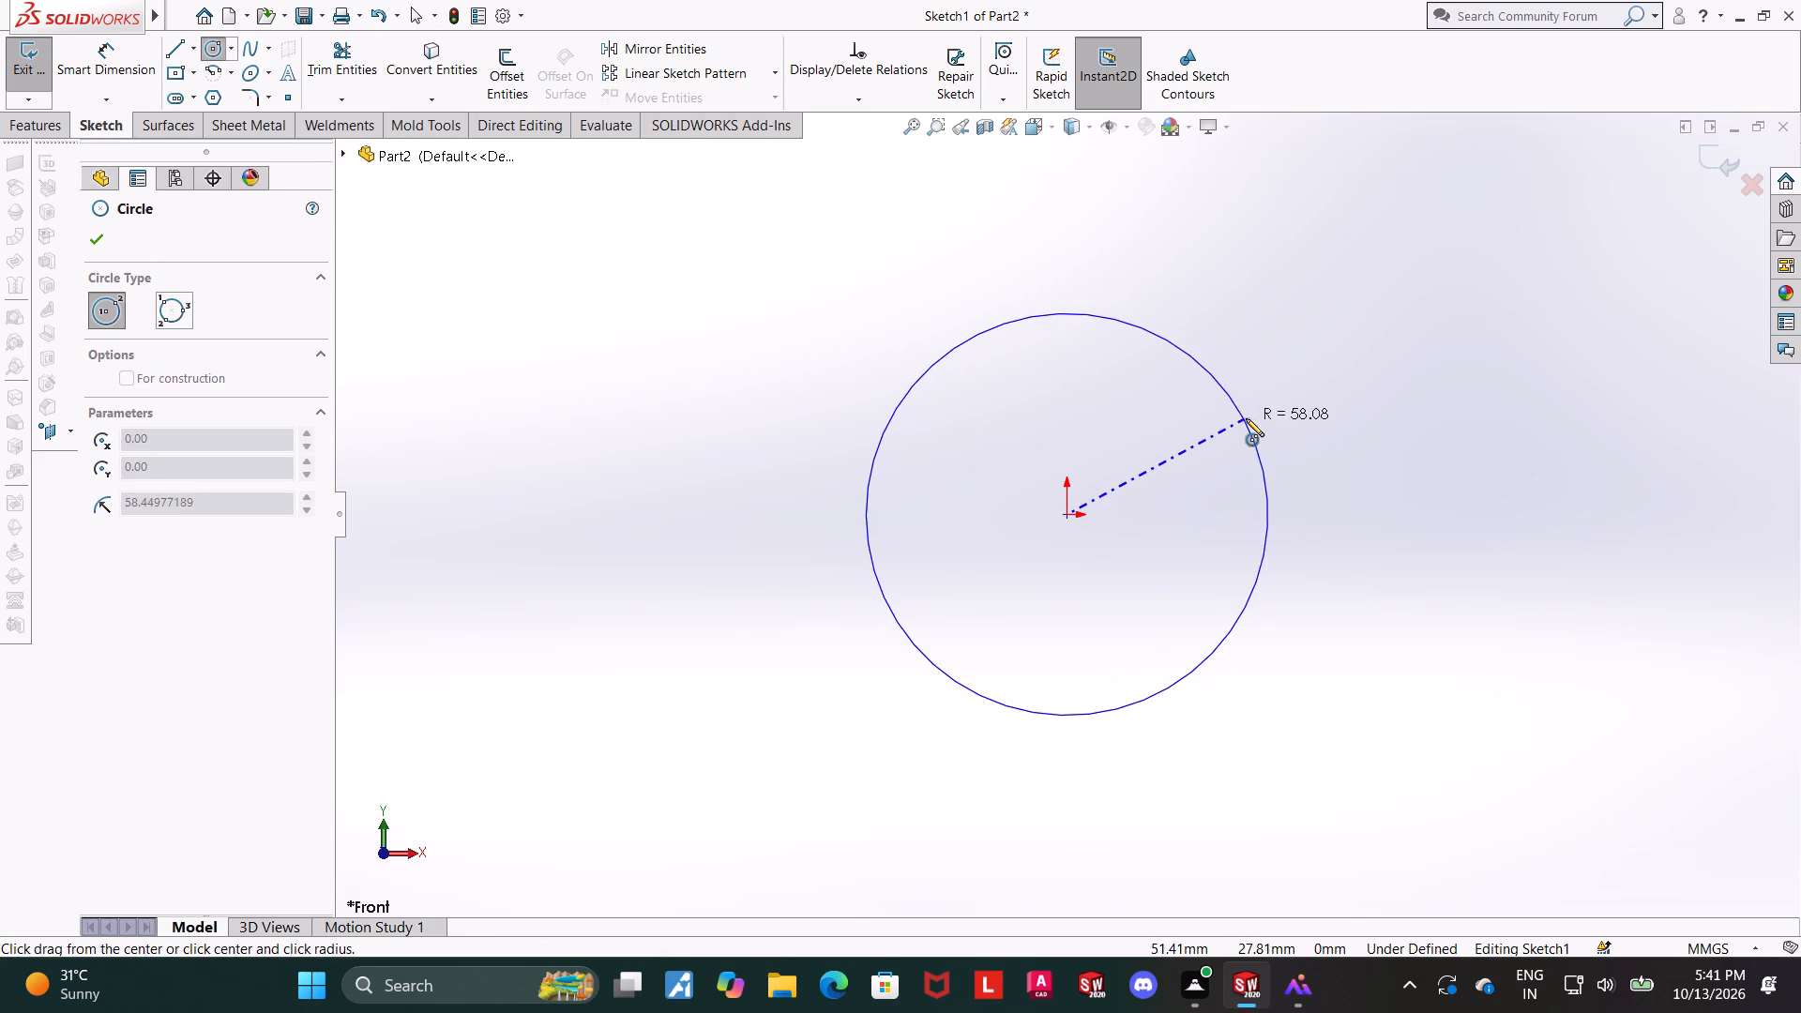
{"action": "left_click", "coordinate": [1246, 418]}
{"action": "key", "text": "Escape"}
{"action": "left_click", "coordinate": [205, 52]}
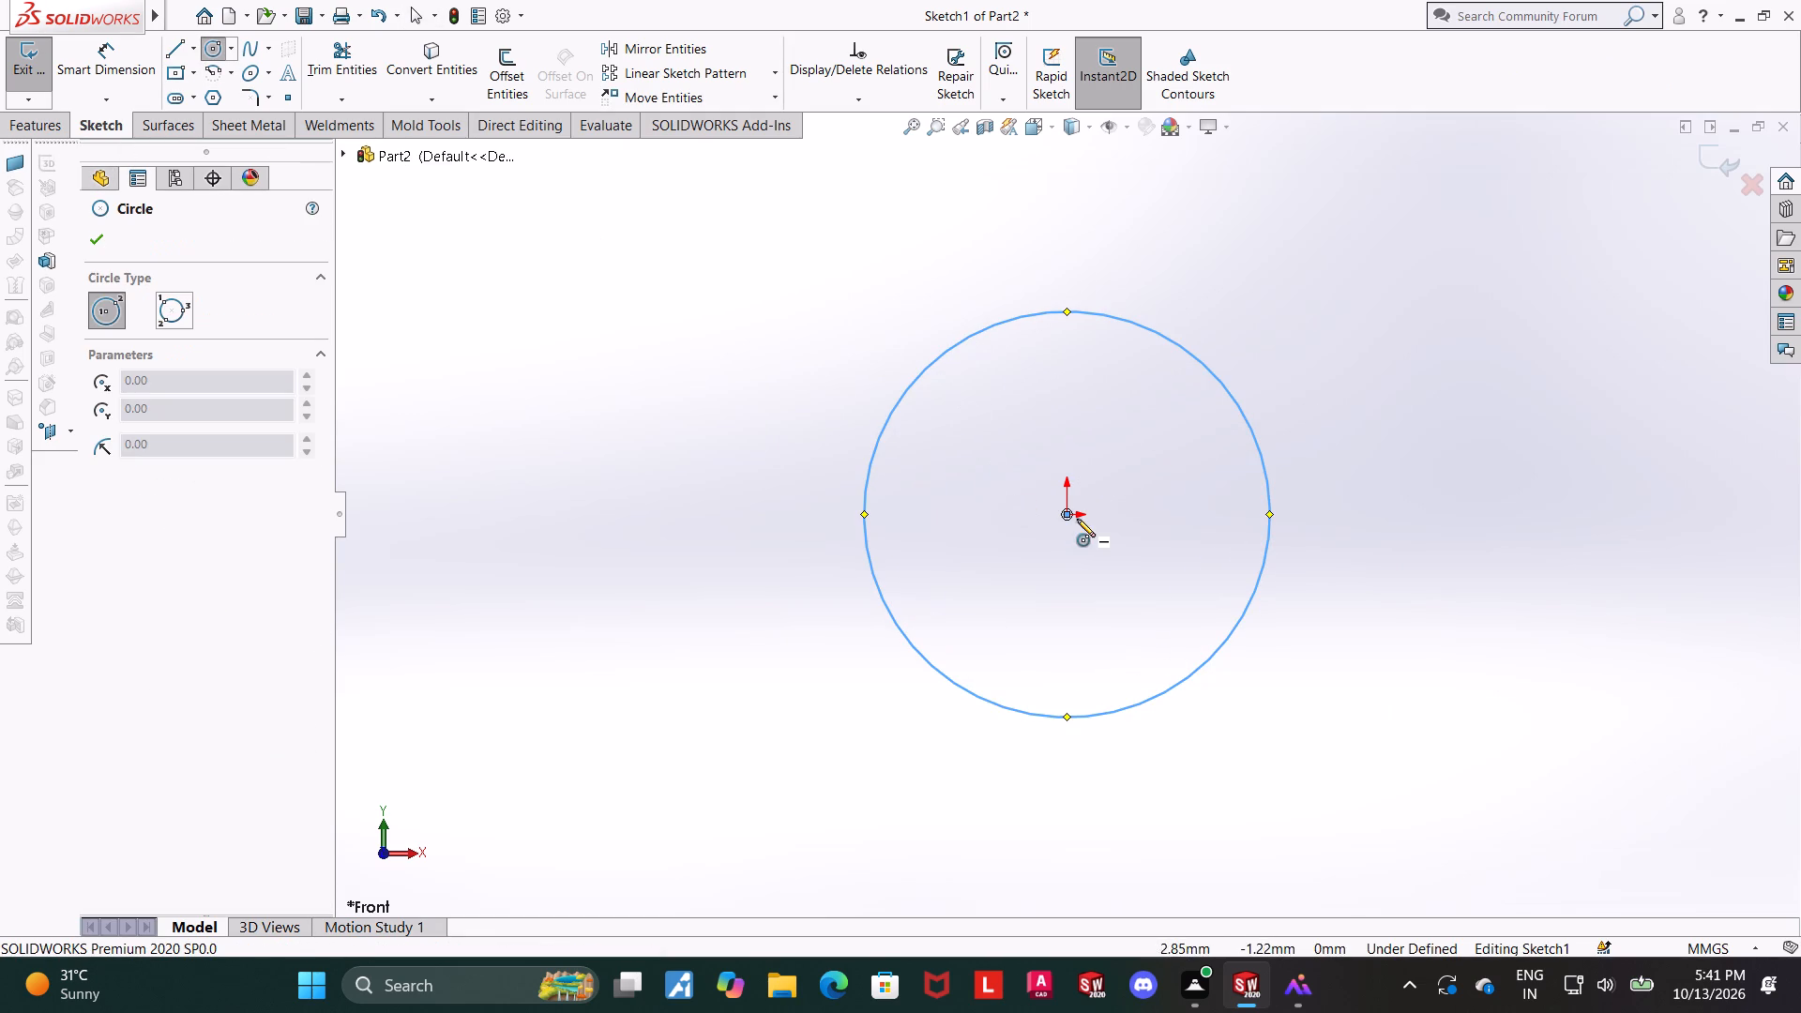
{"action": "left_click", "coordinate": [1068, 515]}
{"action": "left_click", "coordinate": [1171, 433]}
{"action": "key", "text": "Escape"}
{"action": "key", "text": "Escape"}
Dimension the inner circle's diameter at 20 mm.
{"action": "left_click", "coordinate": [94, 64]}
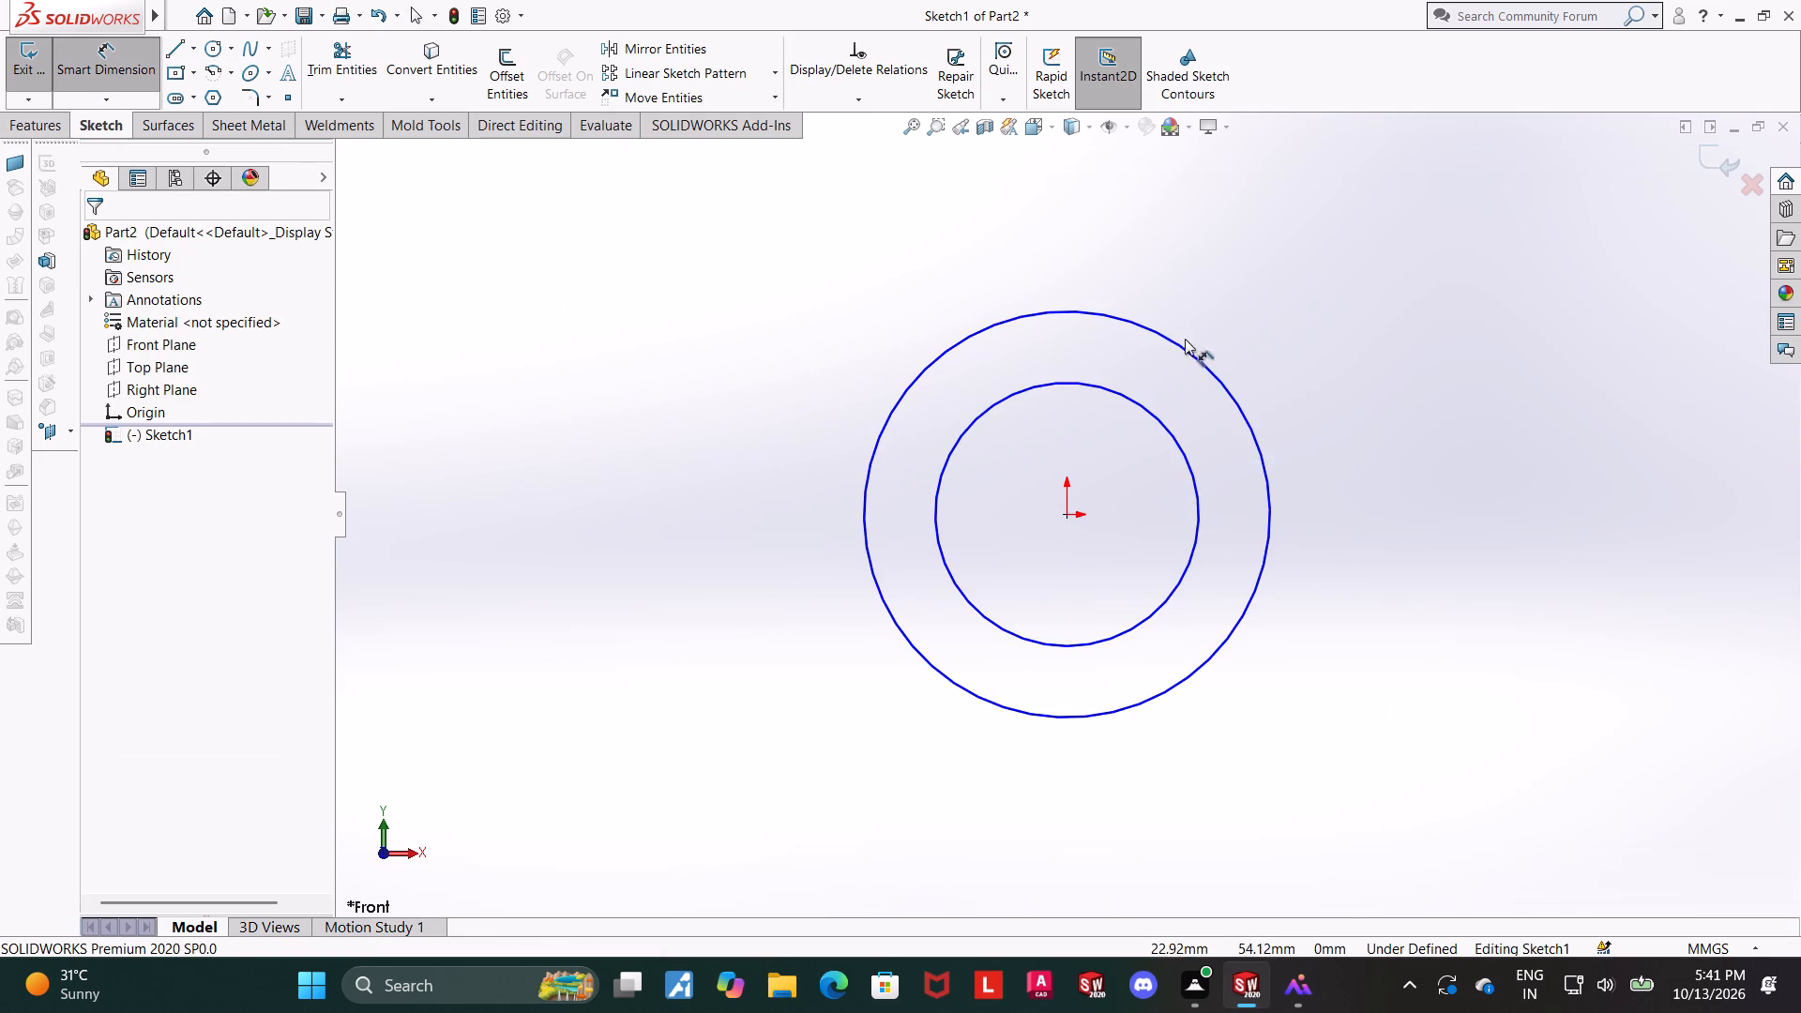
{"action": "left_click", "coordinate": [1110, 387]}
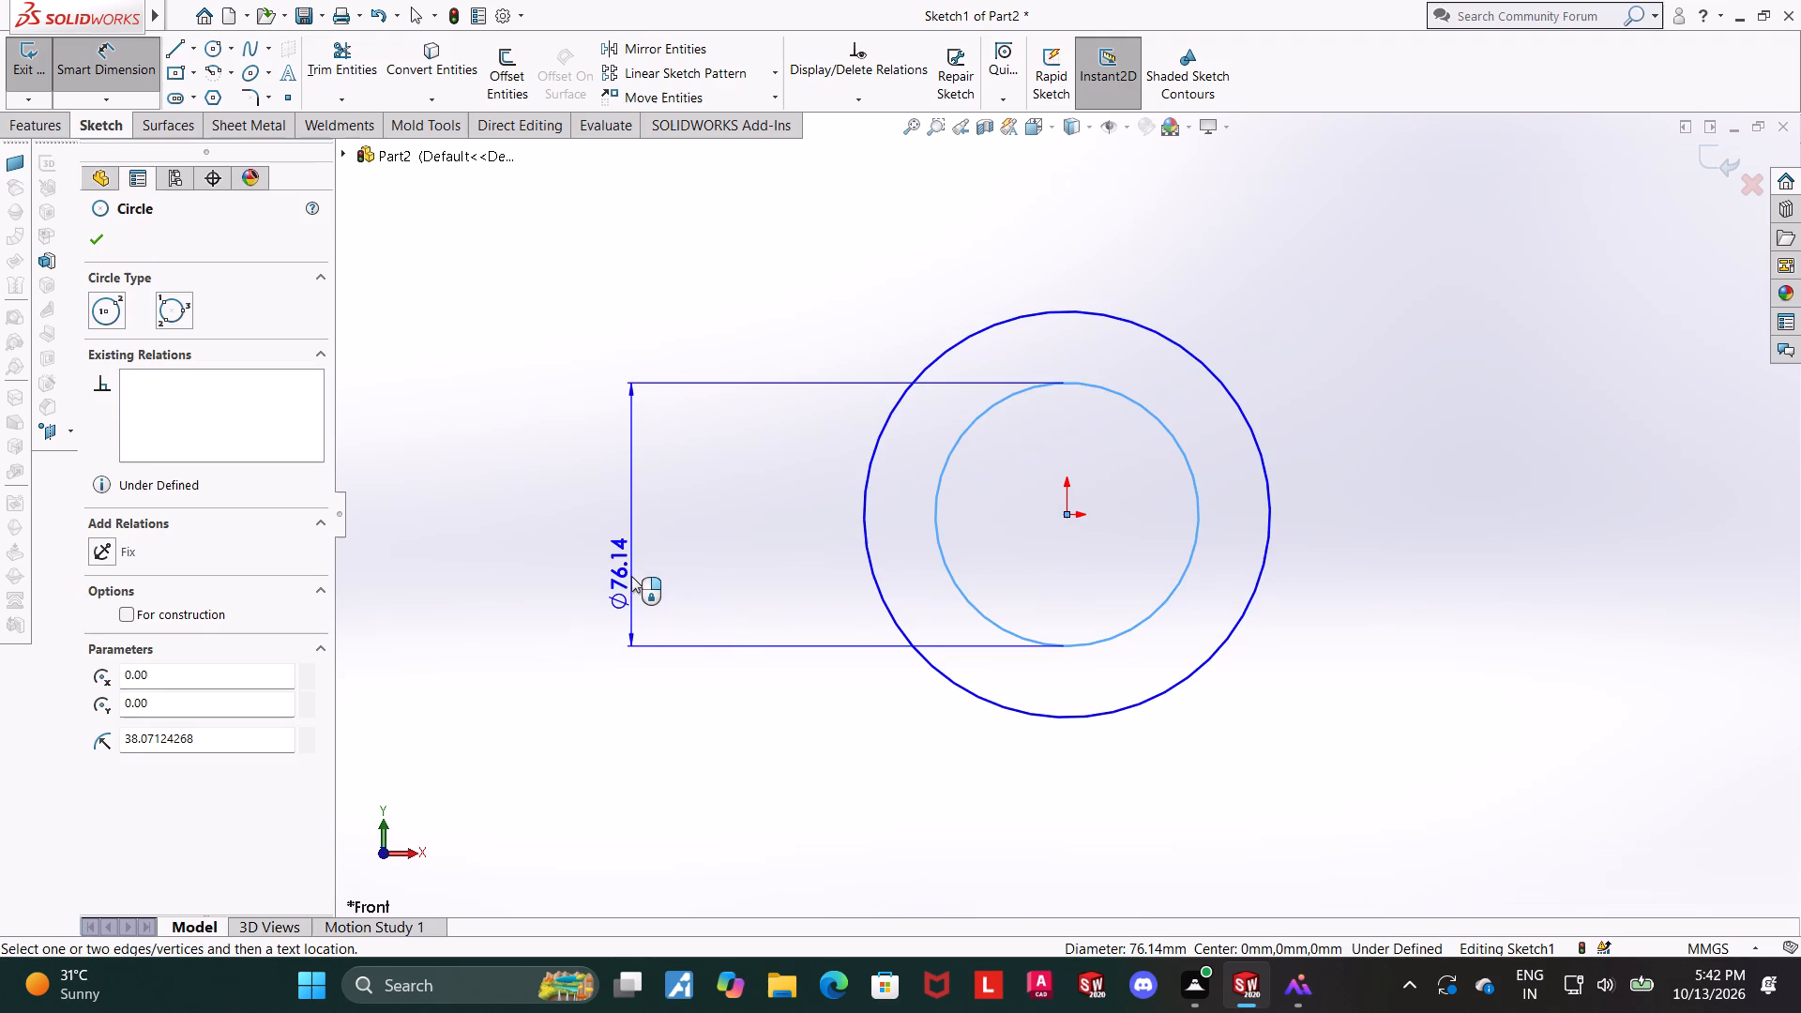
{"action": "left_click", "coordinate": [631, 576]}
{"action": "type", "text": "20"}
{"action": "key", "text": "Return"}
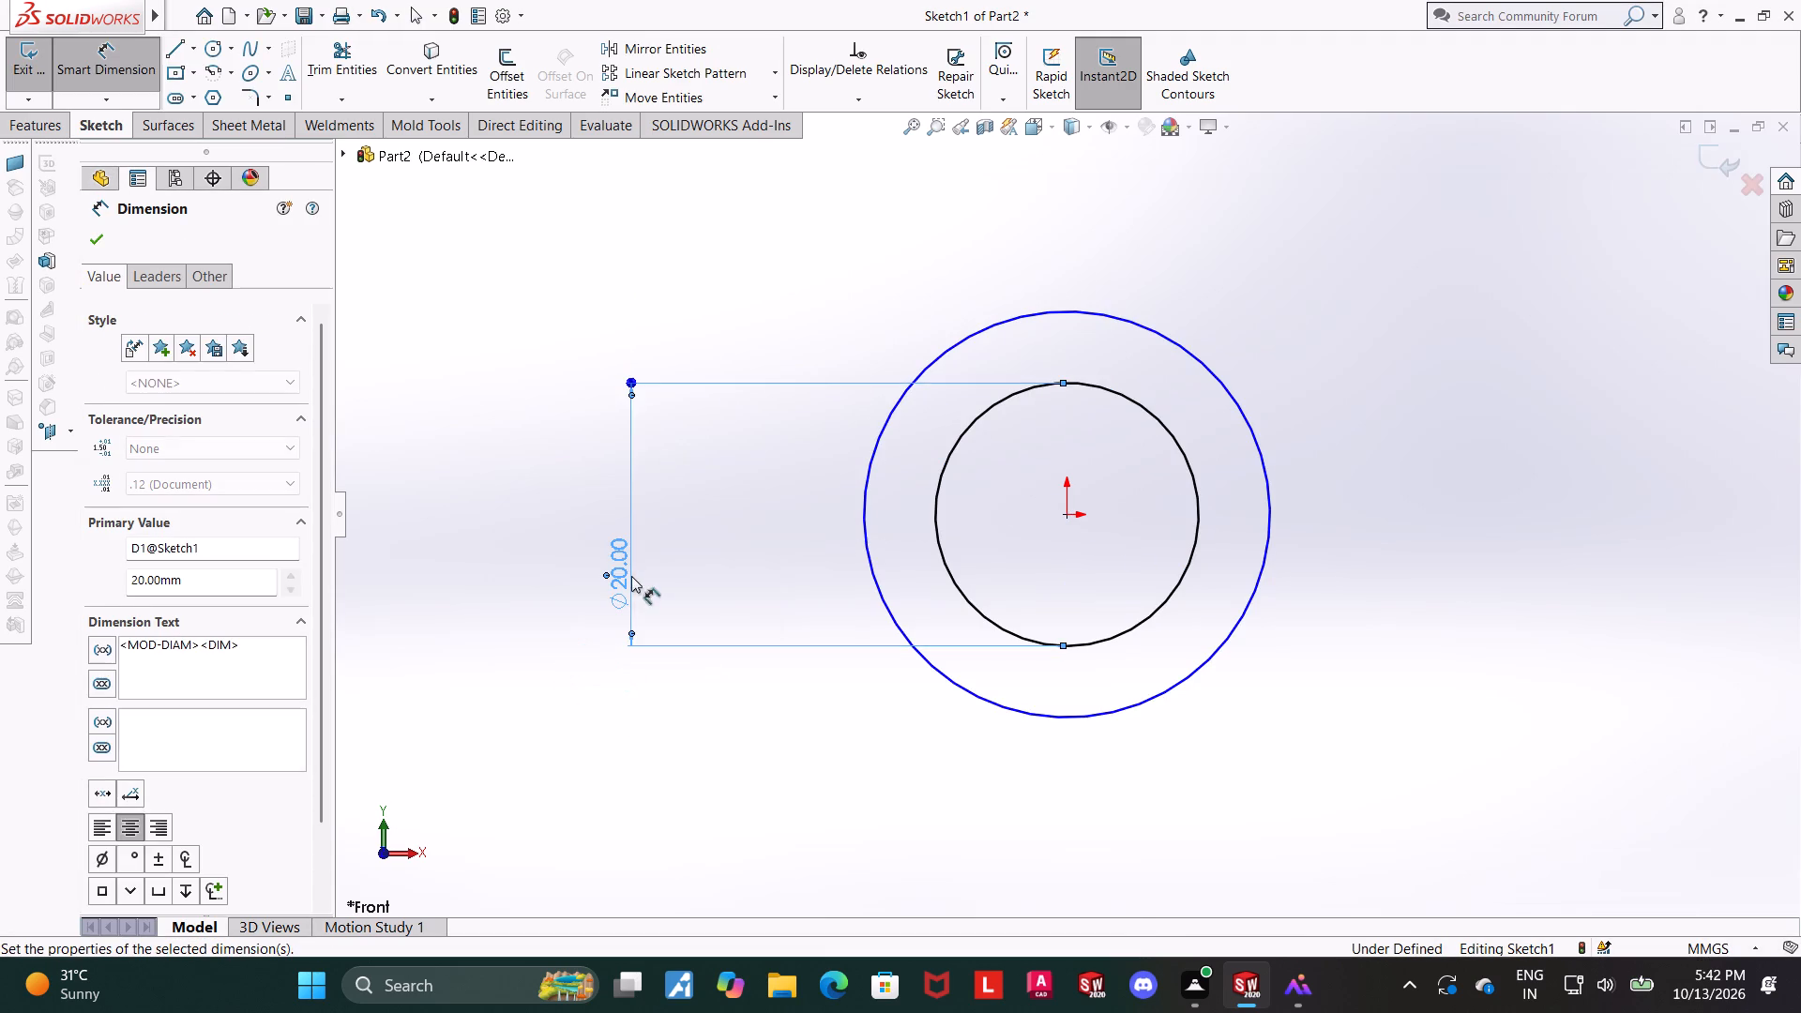
{"action": "key", "text": "Escape"}
{"action": "key", "text": "Escape"}
Dimension the outer circle's diameter at 52 mm.
{"action": "scroll", "coordinate": [686, 578], "scroll_direction": "up", "scroll_amount": 1}
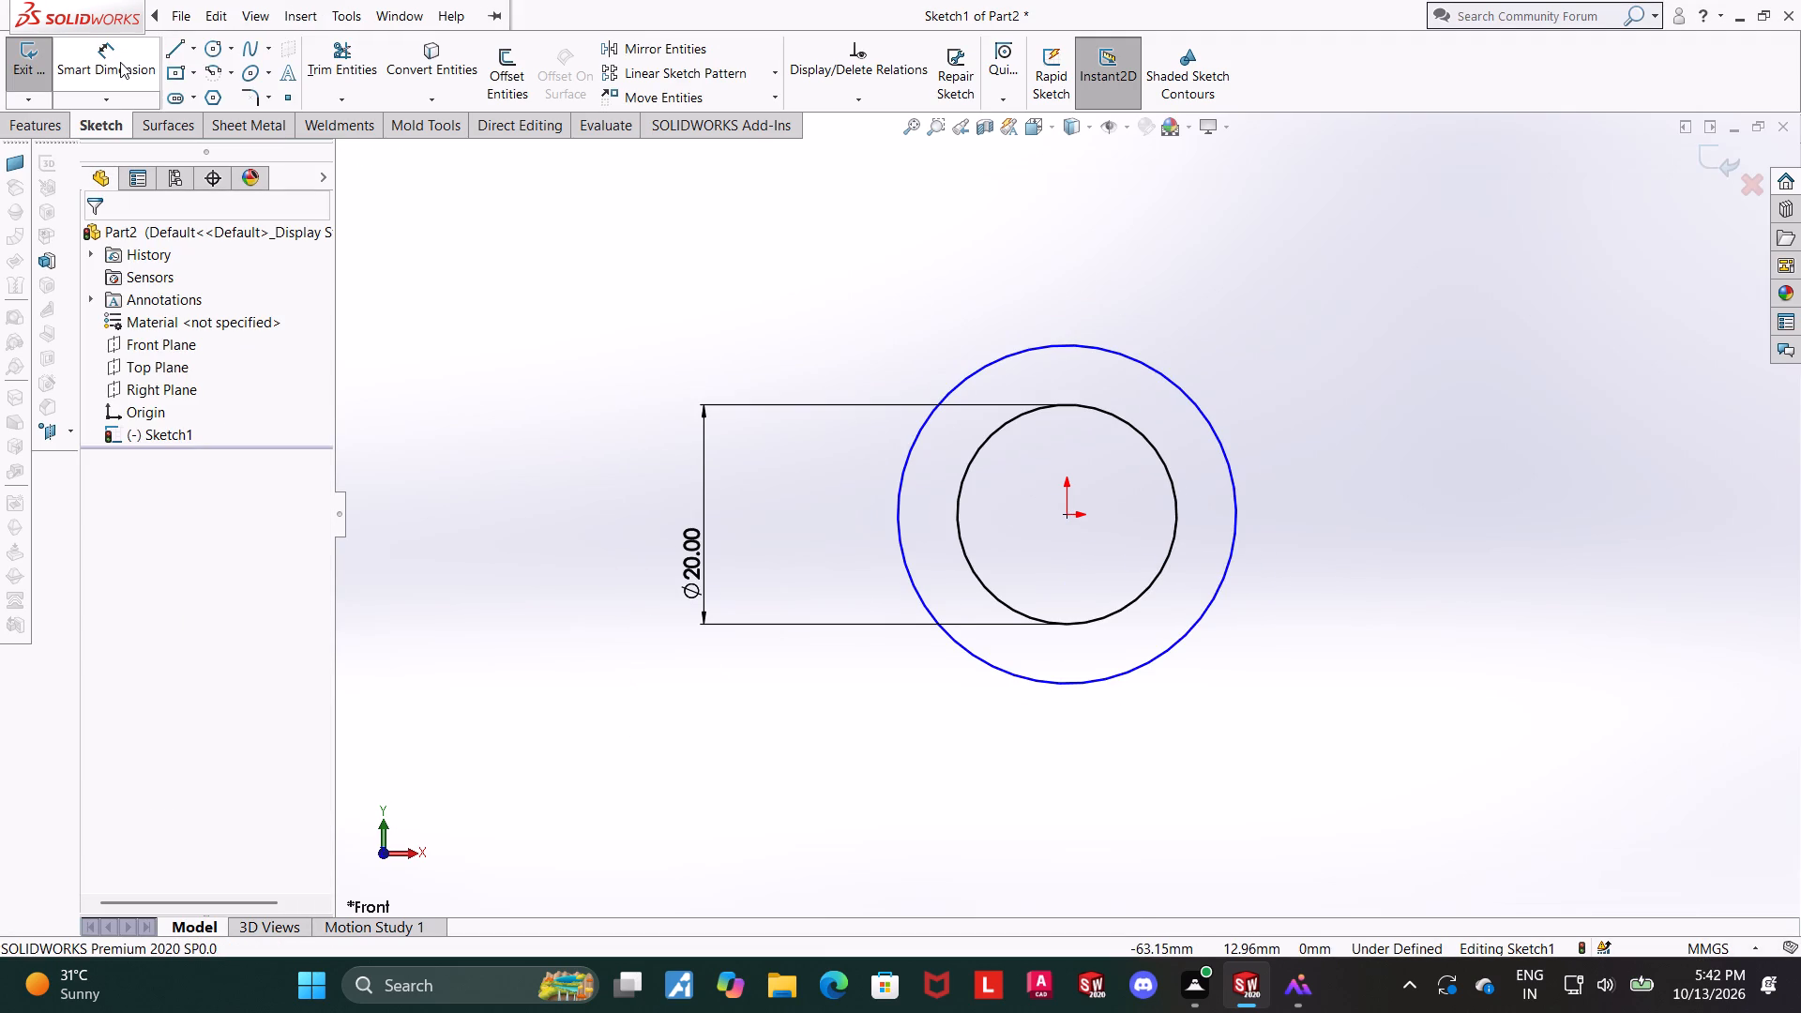
{"action": "left_click", "coordinate": [119, 63]}
{"action": "left_click", "coordinate": [1123, 353]}
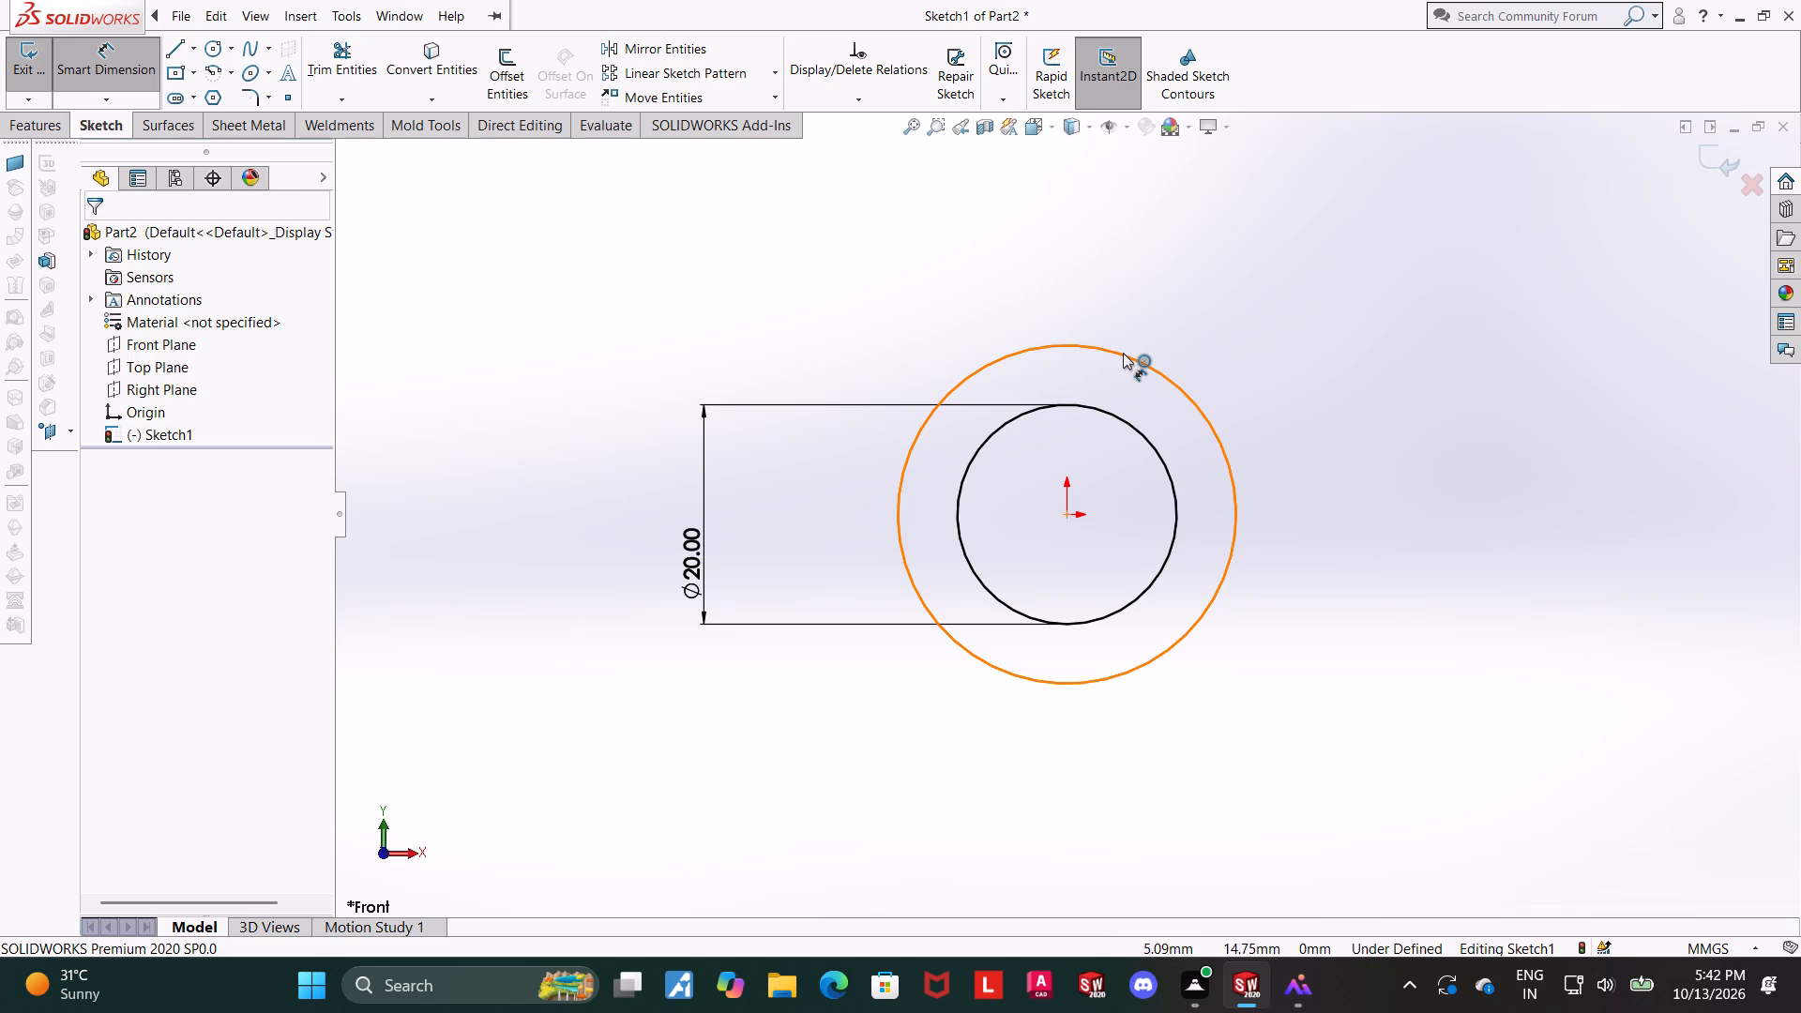
{"action": "left_click", "coordinate": [1293, 378]}
{"action": "type", "text": "52"}
{"action": "key", "text": "Return"}
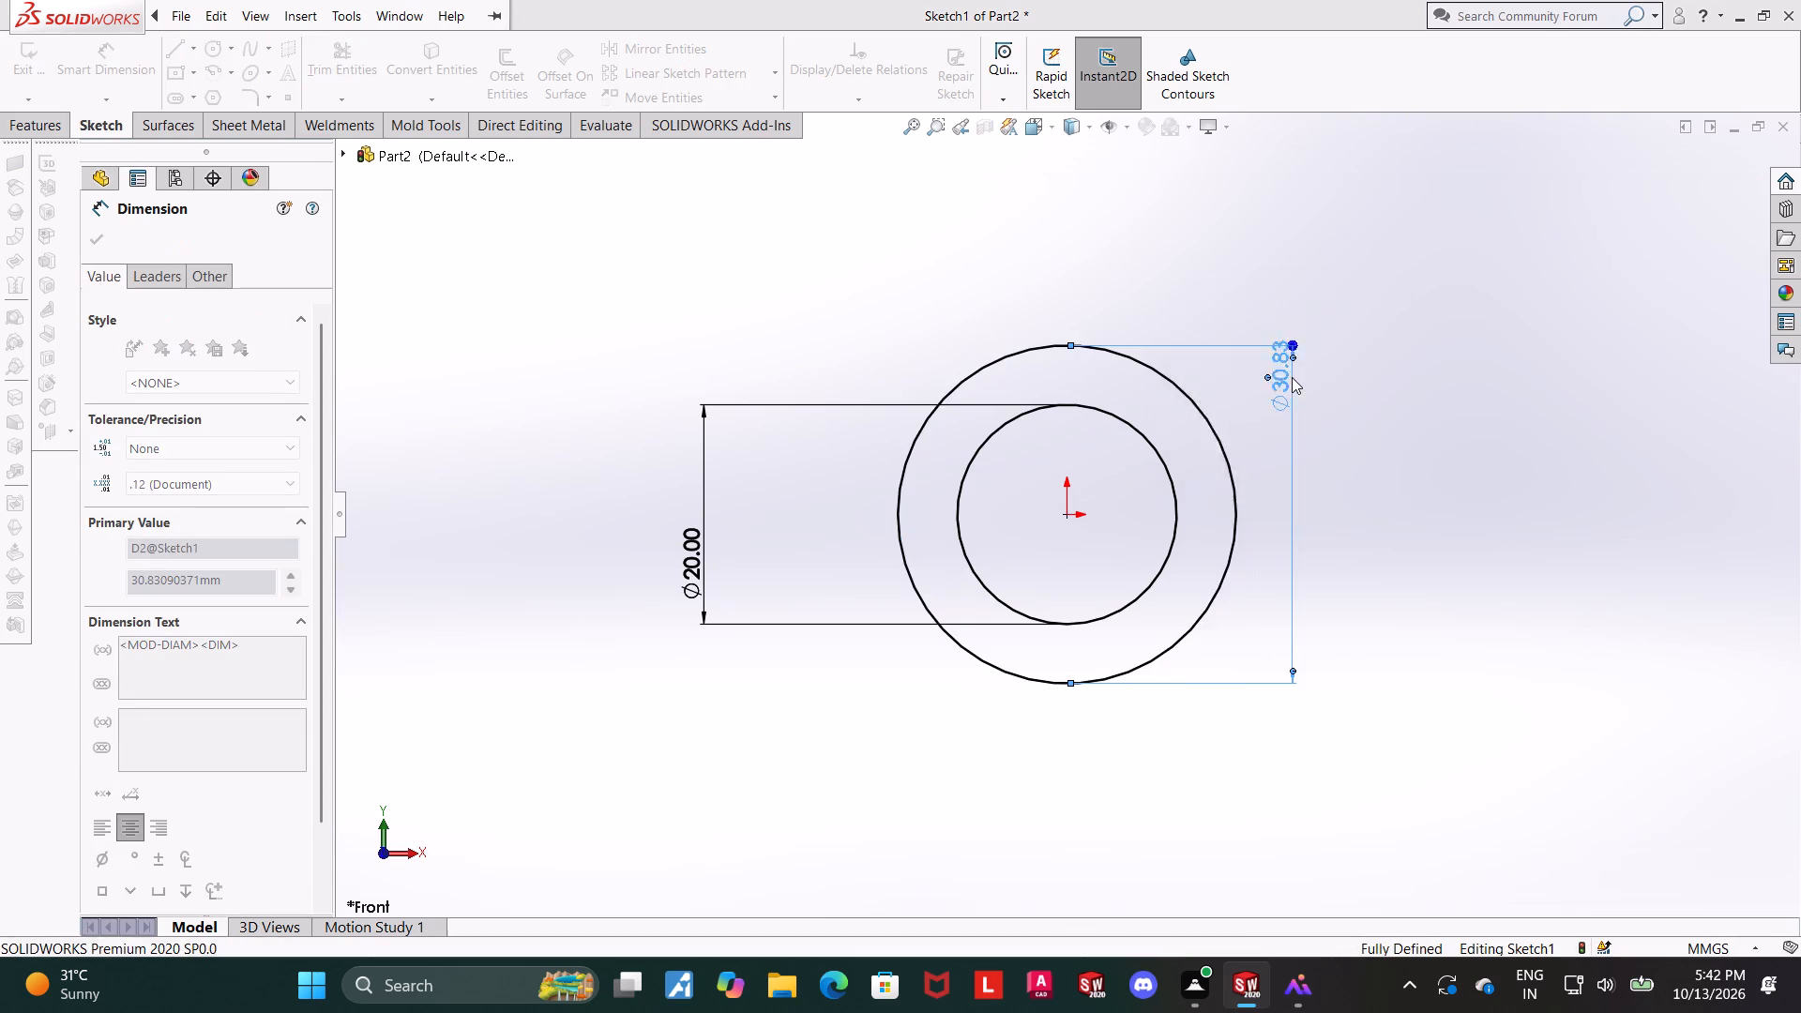
{"action": "key", "text": "Escape"}
Exit the sketch of the two concentric circles, keeping its changes.
{"action": "scroll", "coordinate": [1374, 331], "scroll_direction": "up", "scroll_amount": 1}
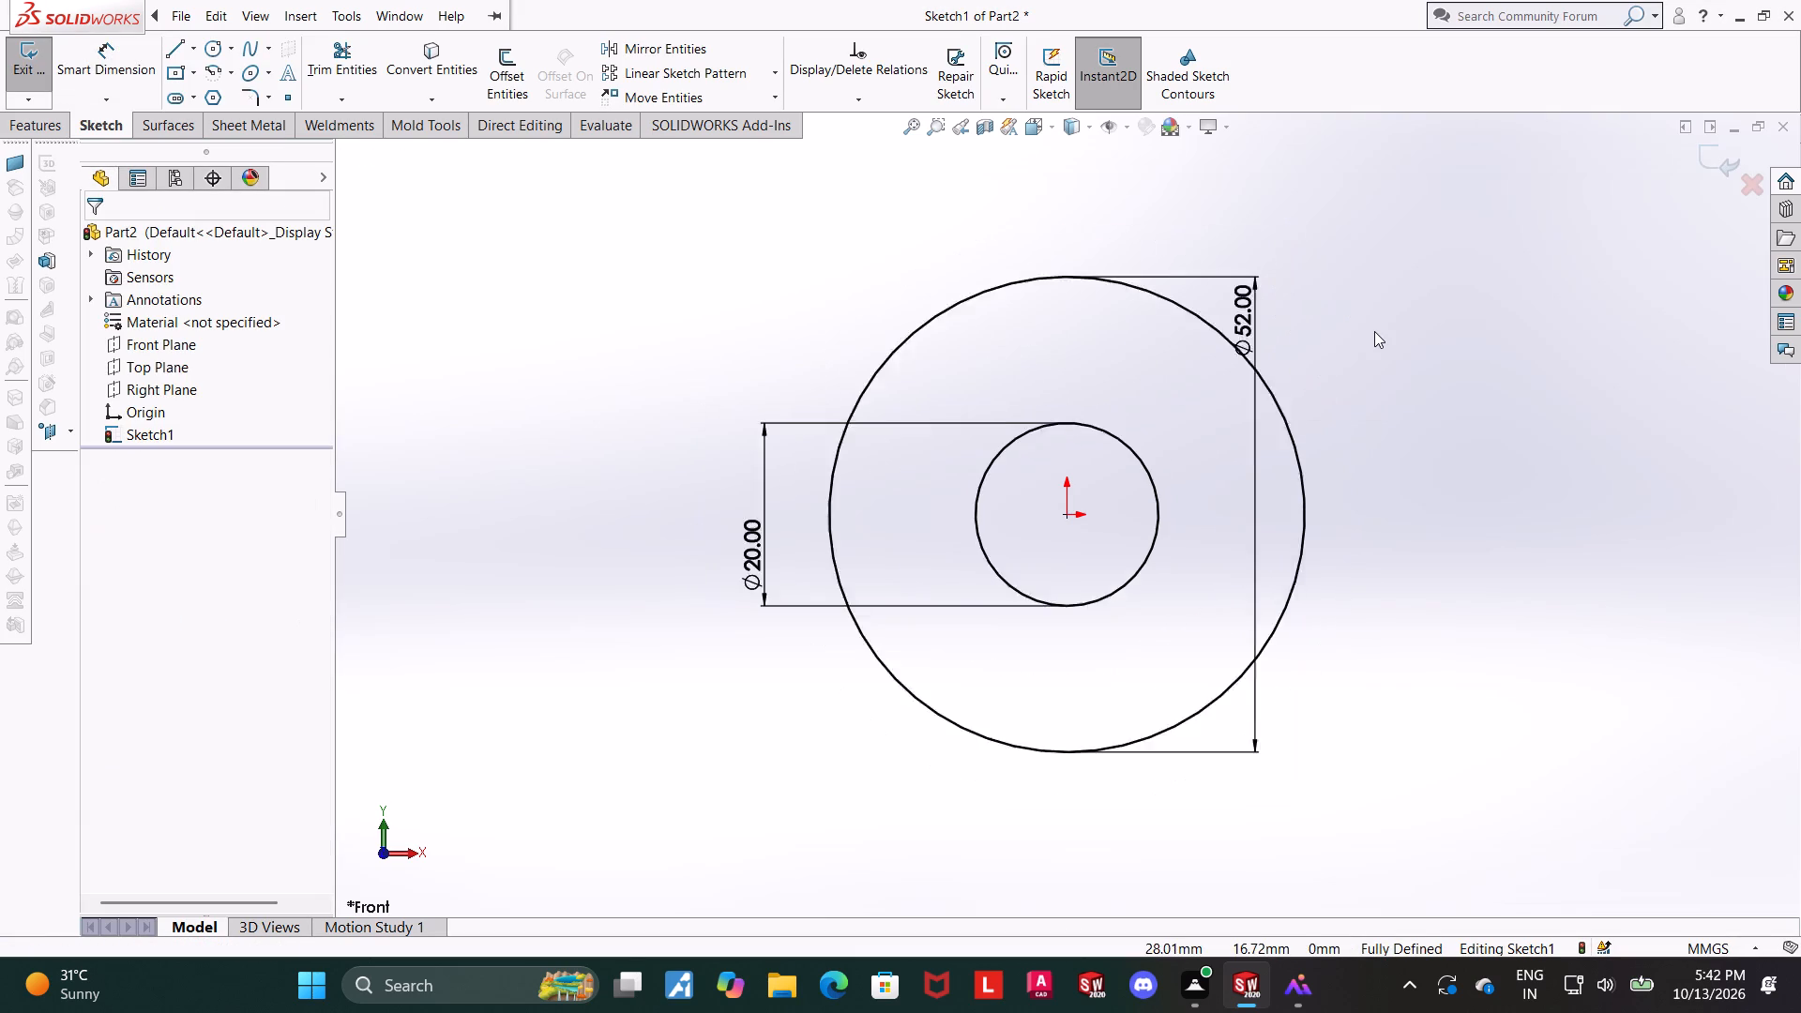
{"action": "scroll", "coordinate": [1374, 331], "scroll_direction": "up", "scroll_amount": 2}
{"action": "scroll", "coordinate": [1202, 359], "scroll_direction": "down", "scroll_amount": 1}
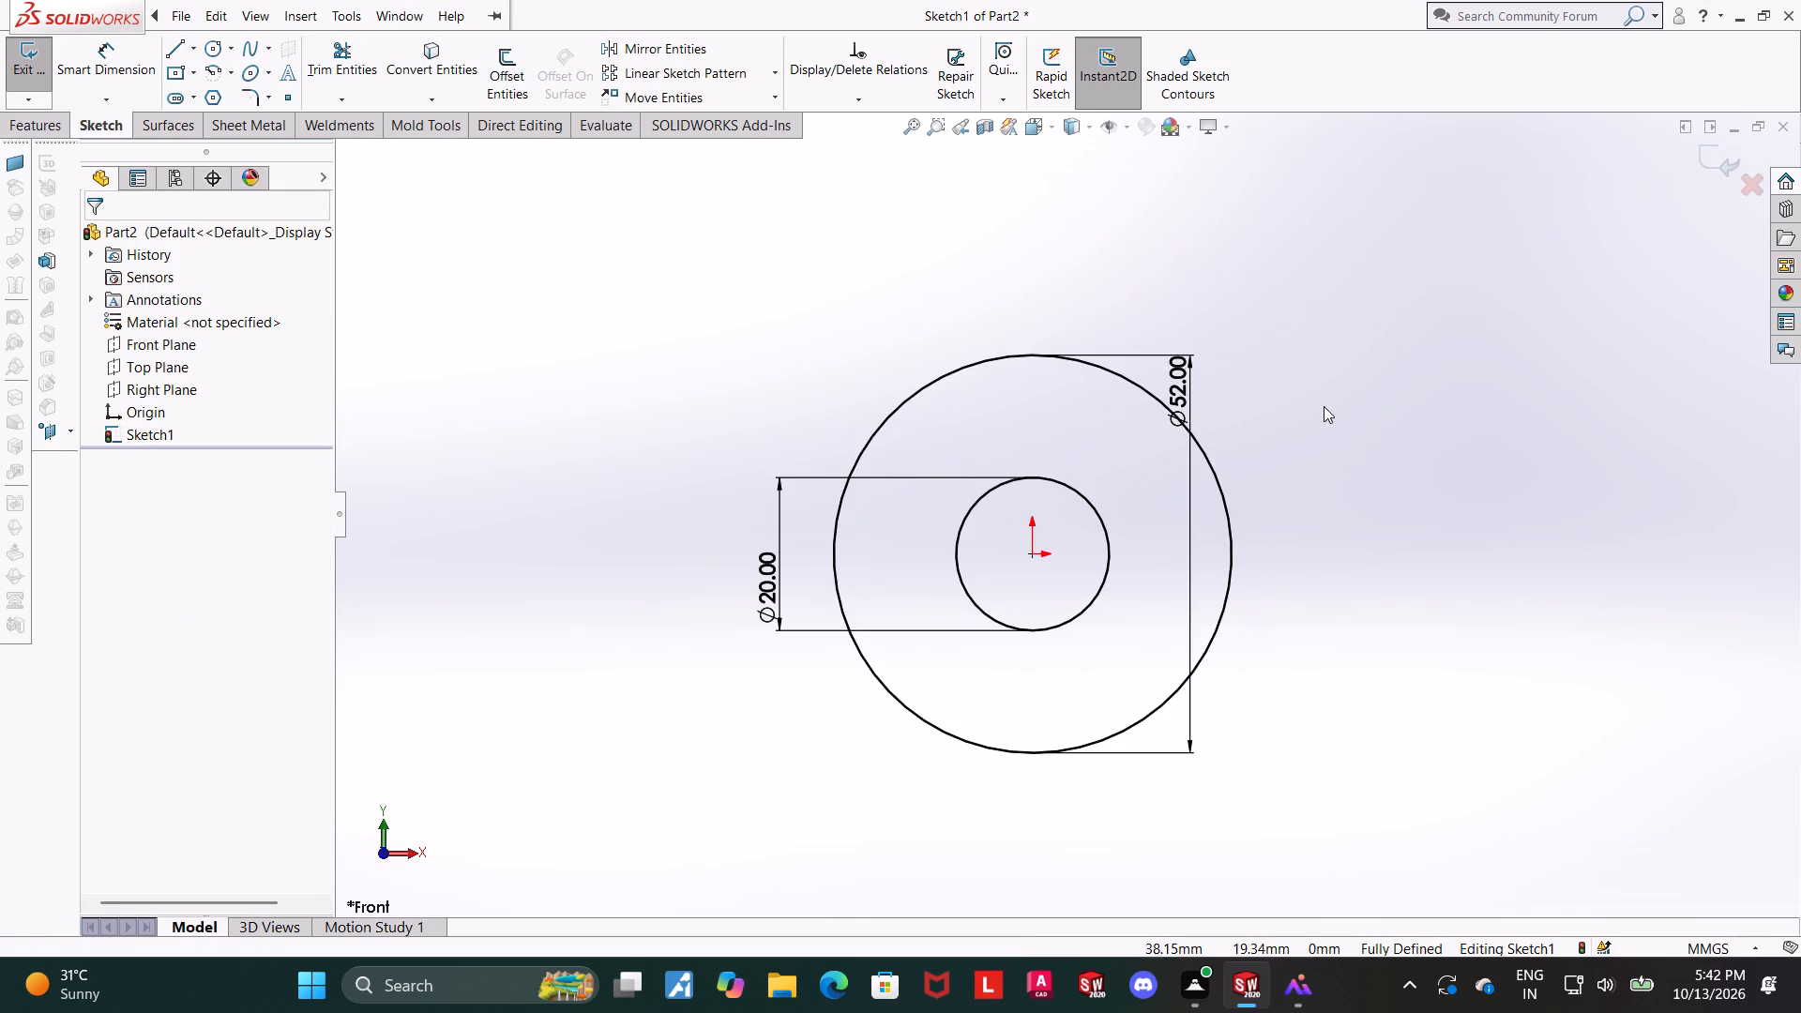
{"action": "scroll", "coordinate": [1324, 406], "scroll_direction": "up", "scroll_amount": 1}
{"action": "scroll", "coordinate": [1137, 429], "scroll_direction": "up", "scroll_amount": 1}
{"action": "scroll", "coordinate": [1015, 557], "scroll_direction": "down", "scroll_amount": 1}
{"action": "key", "text": "Escape"}
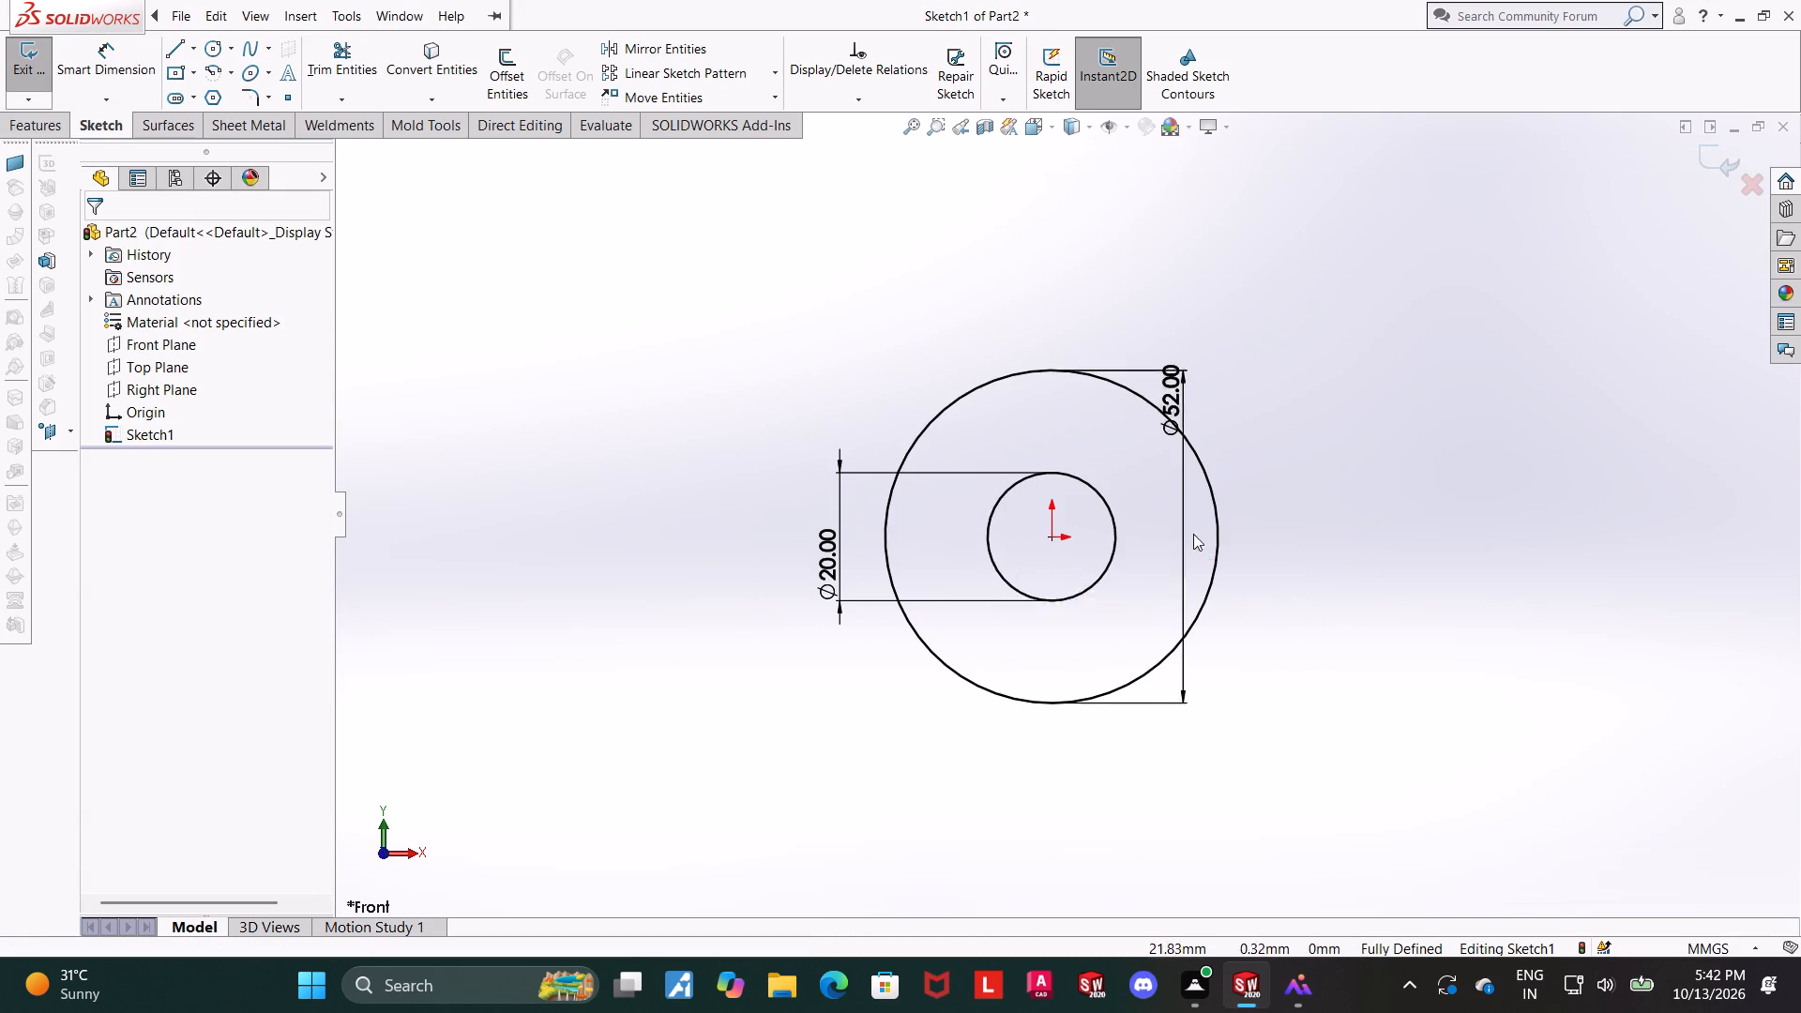
{"action": "scroll", "coordinate": [1195, 534], "scroll_direction": "up", "scroll_amount": 1}
{"action": "scroll", "coordinate": [979, 493], "scroll_direction": "down", "scroll_amount": 1}
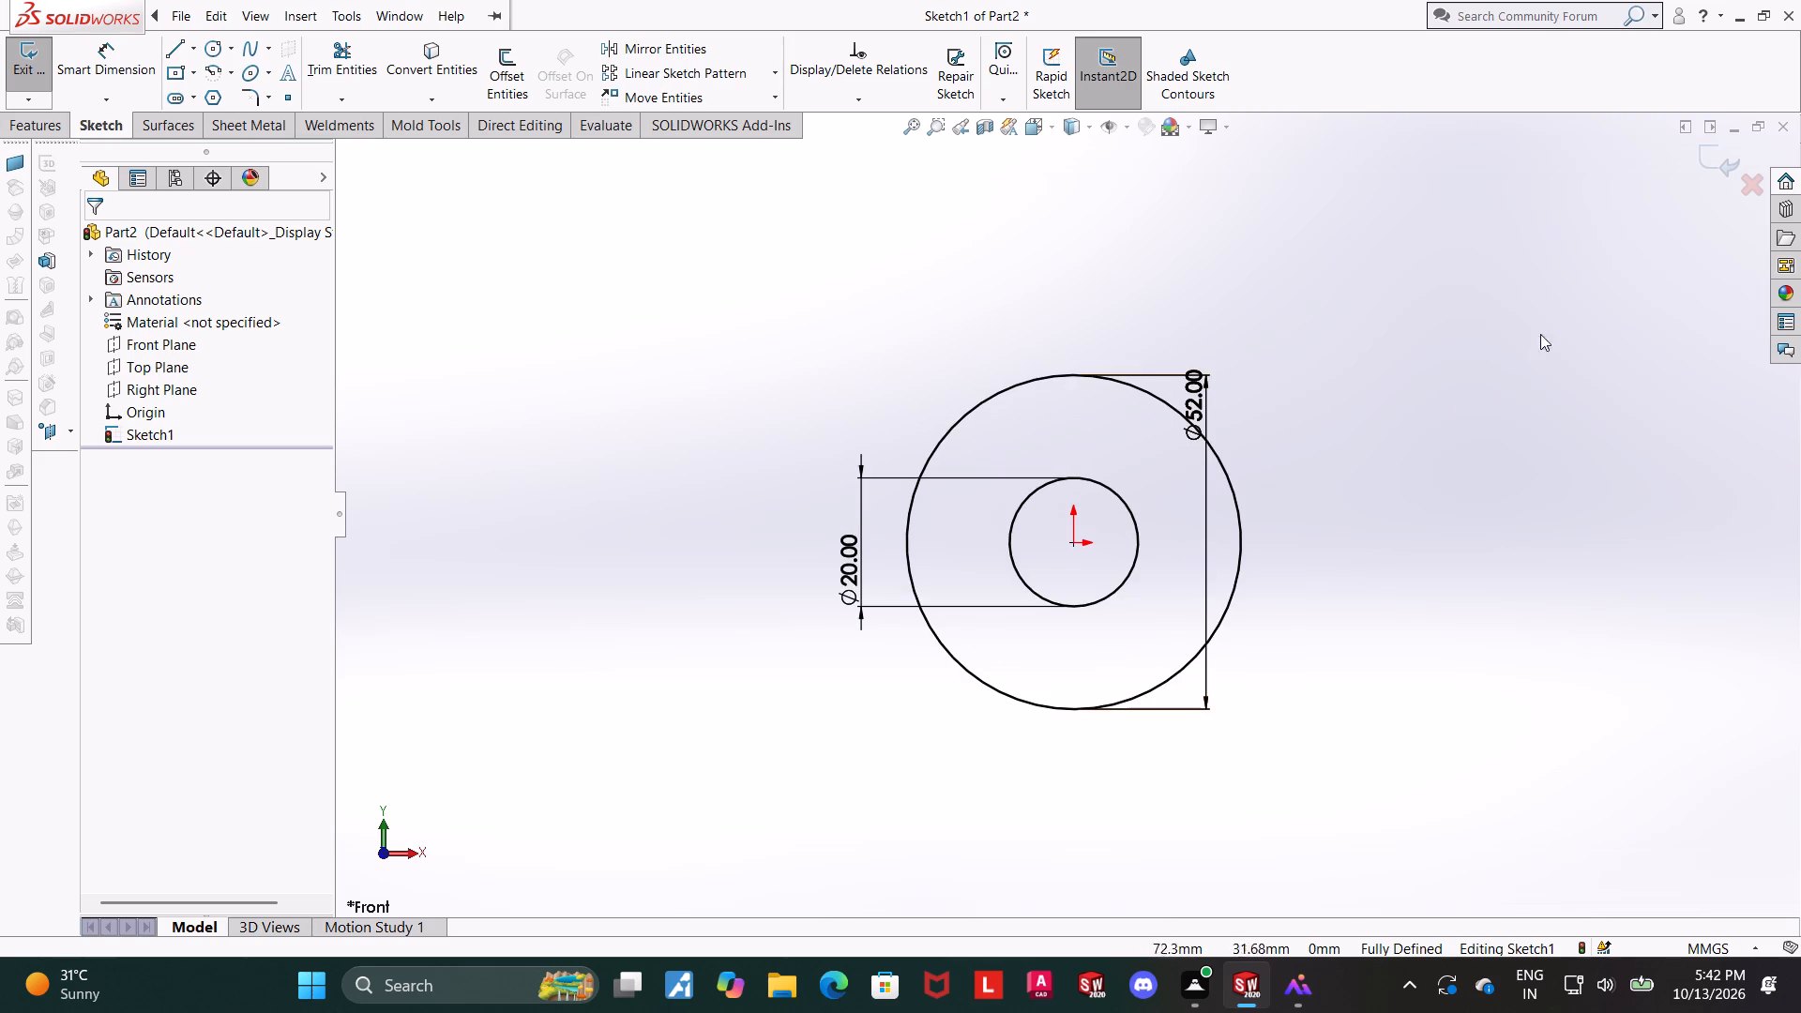
{"action": "left_click", "coordinate": [1718, 160]}
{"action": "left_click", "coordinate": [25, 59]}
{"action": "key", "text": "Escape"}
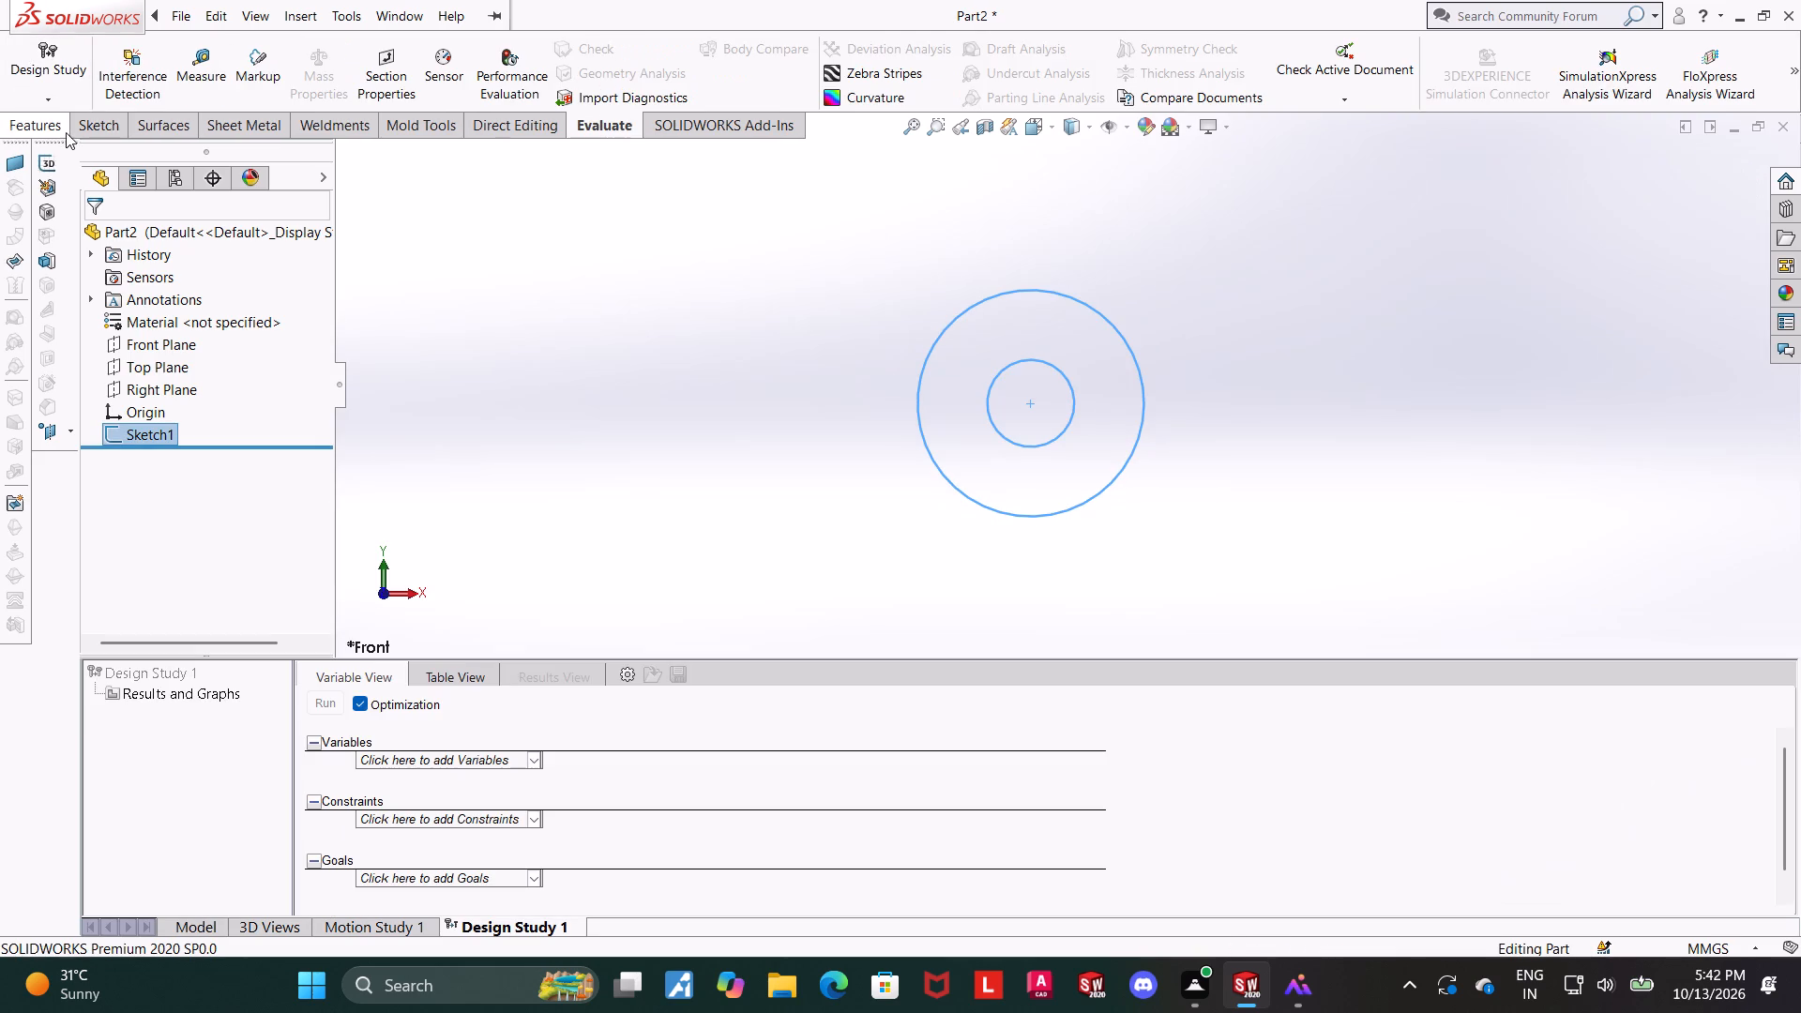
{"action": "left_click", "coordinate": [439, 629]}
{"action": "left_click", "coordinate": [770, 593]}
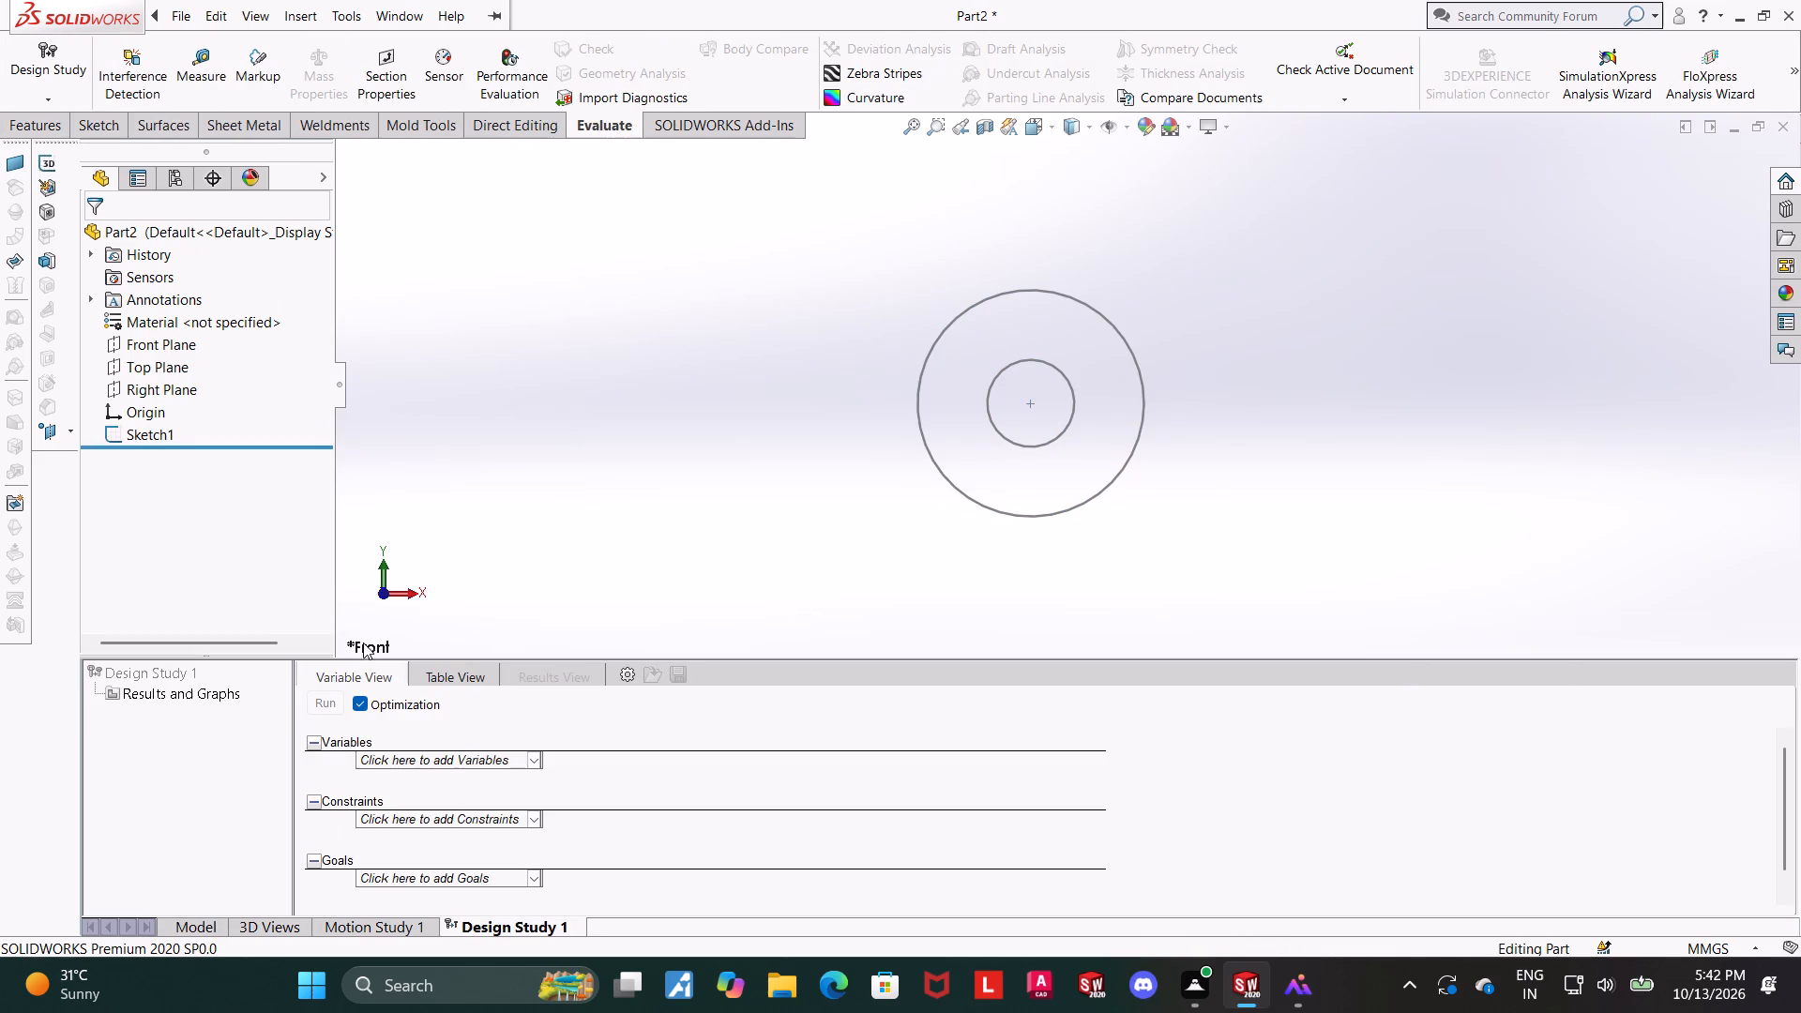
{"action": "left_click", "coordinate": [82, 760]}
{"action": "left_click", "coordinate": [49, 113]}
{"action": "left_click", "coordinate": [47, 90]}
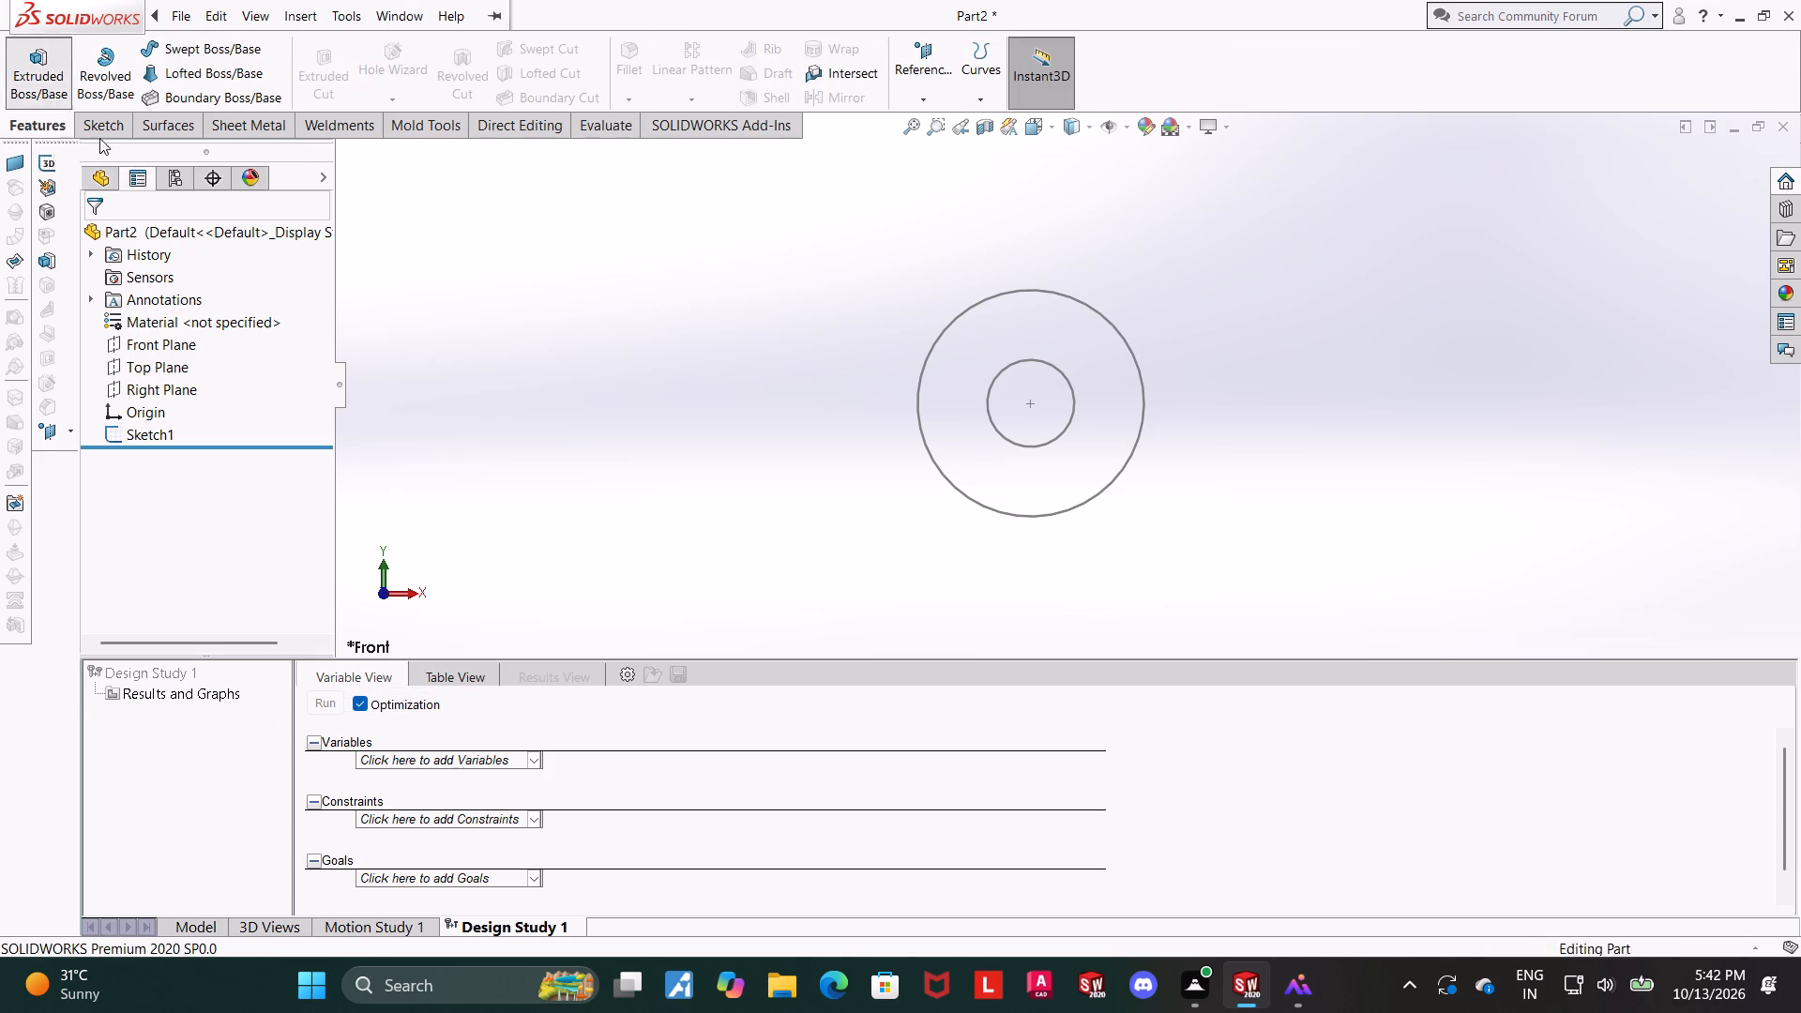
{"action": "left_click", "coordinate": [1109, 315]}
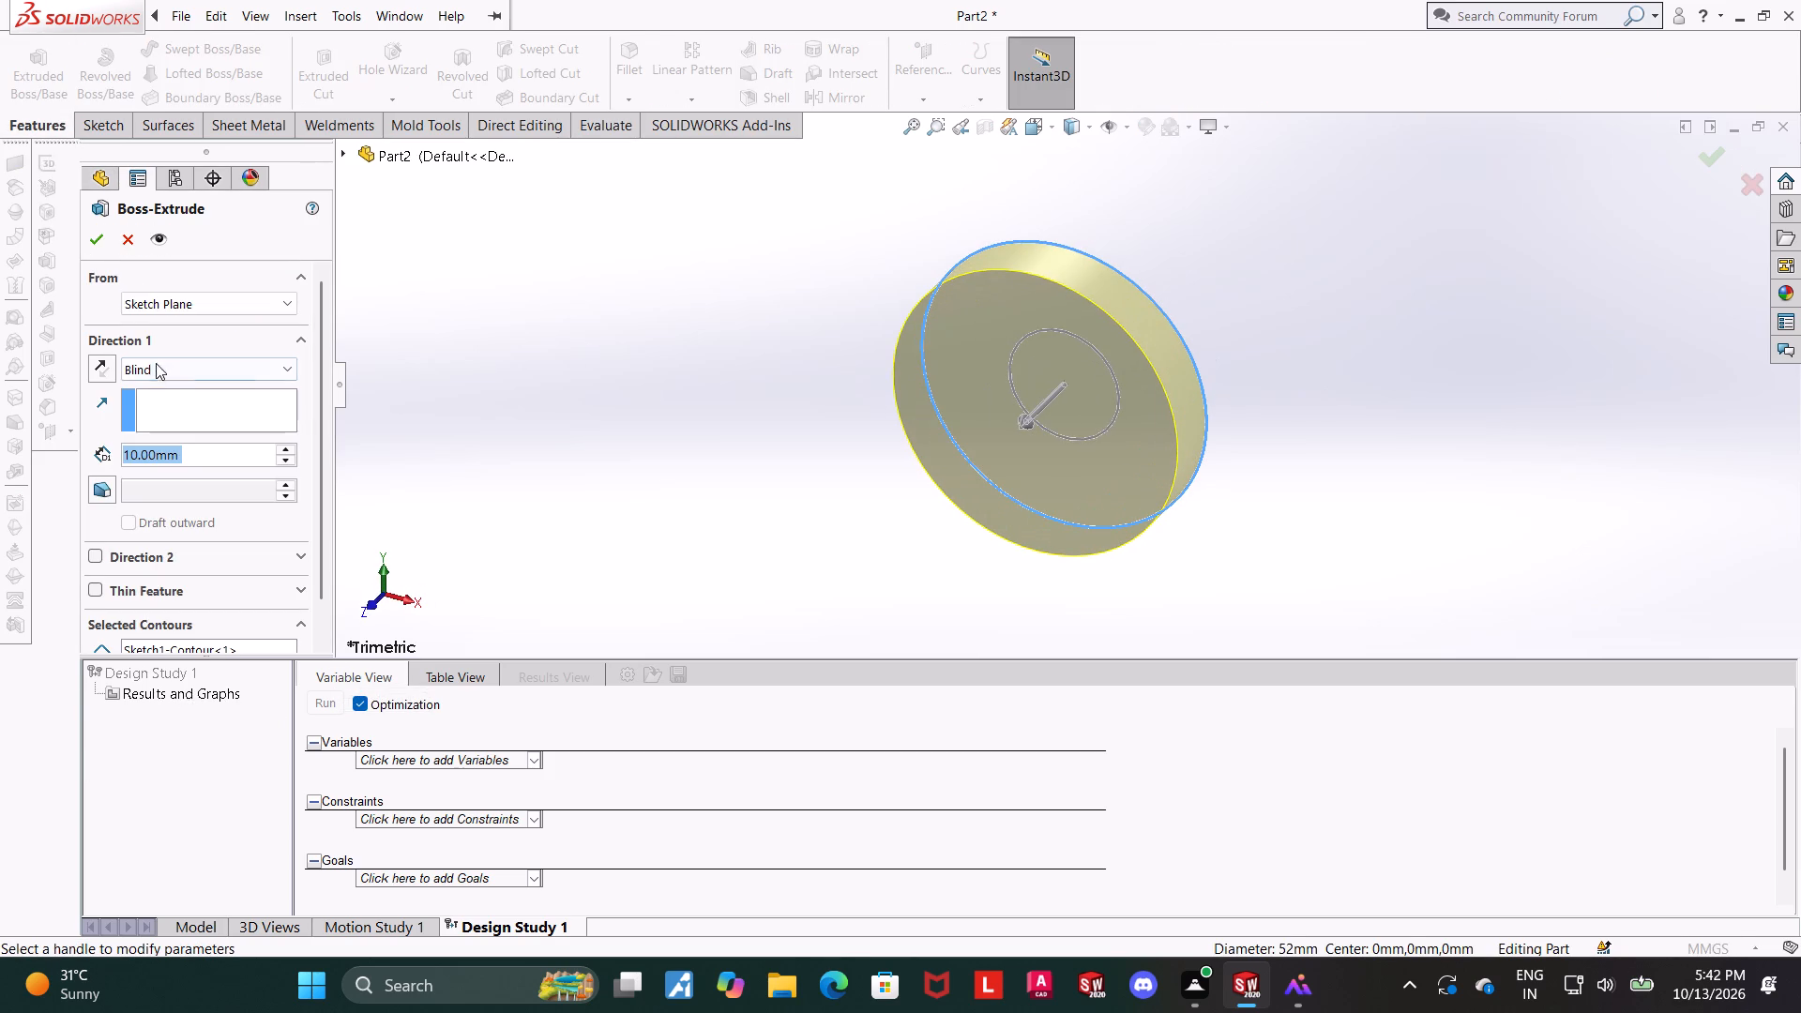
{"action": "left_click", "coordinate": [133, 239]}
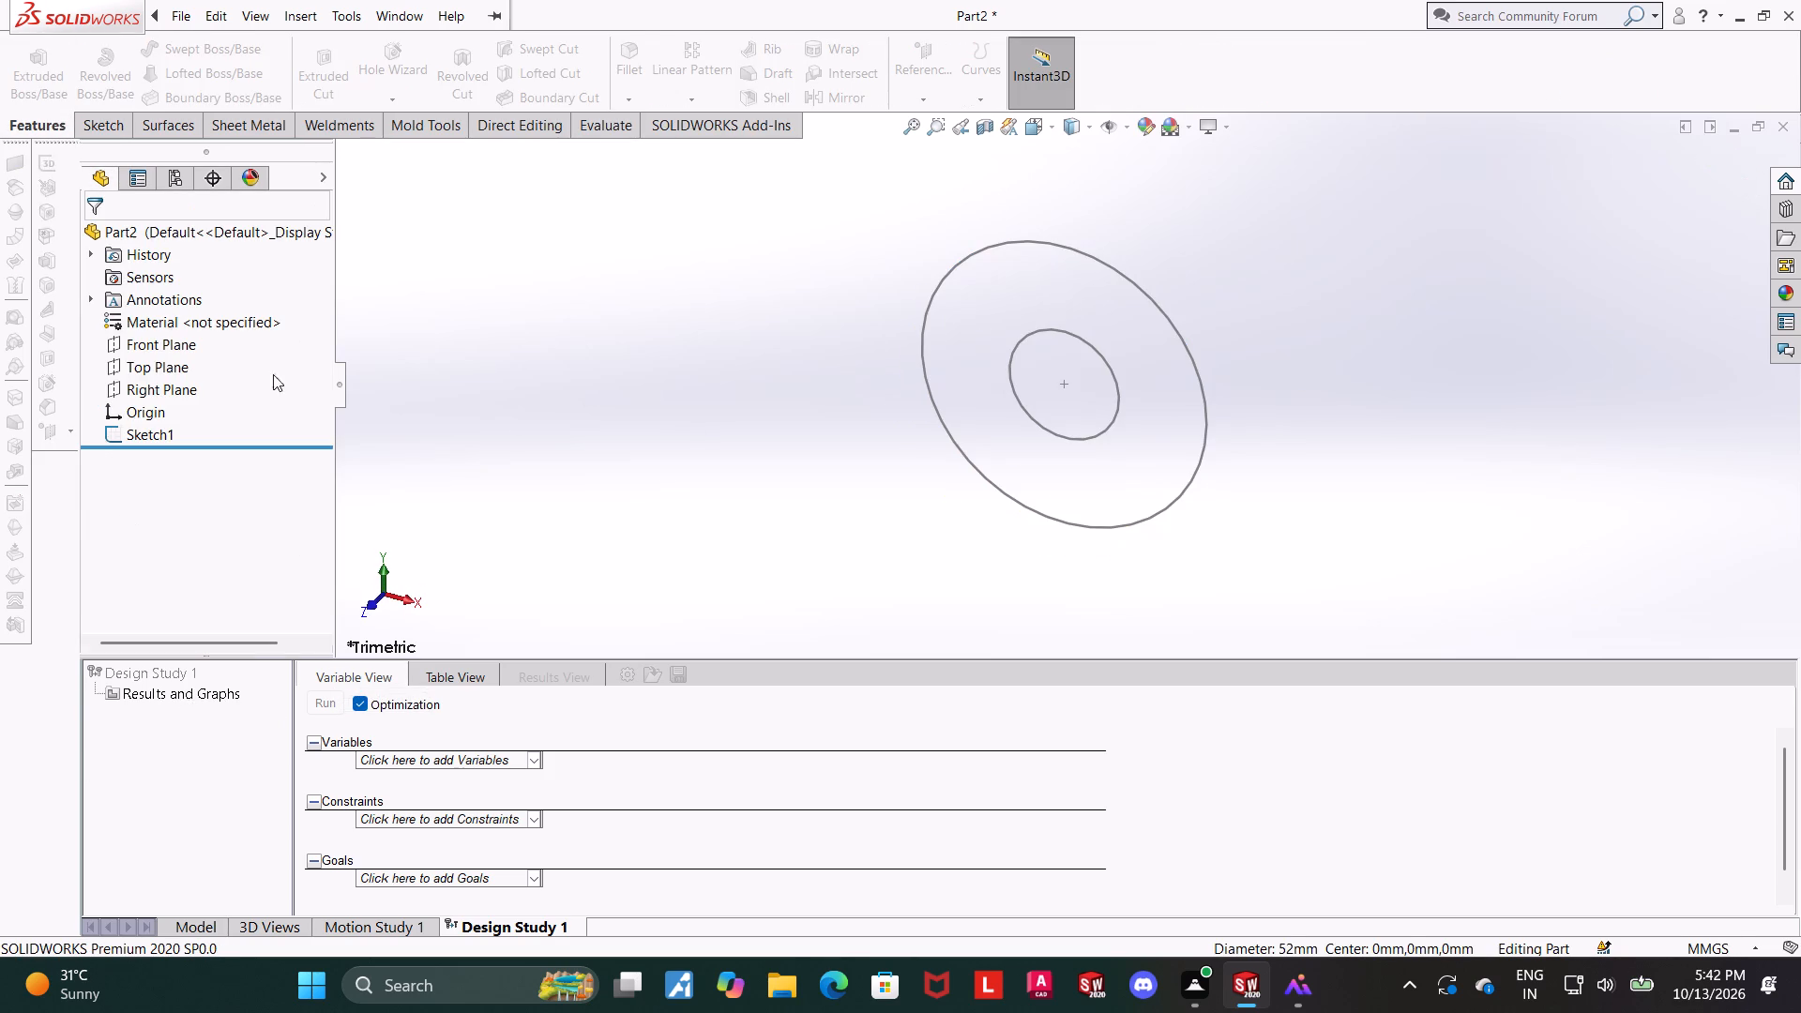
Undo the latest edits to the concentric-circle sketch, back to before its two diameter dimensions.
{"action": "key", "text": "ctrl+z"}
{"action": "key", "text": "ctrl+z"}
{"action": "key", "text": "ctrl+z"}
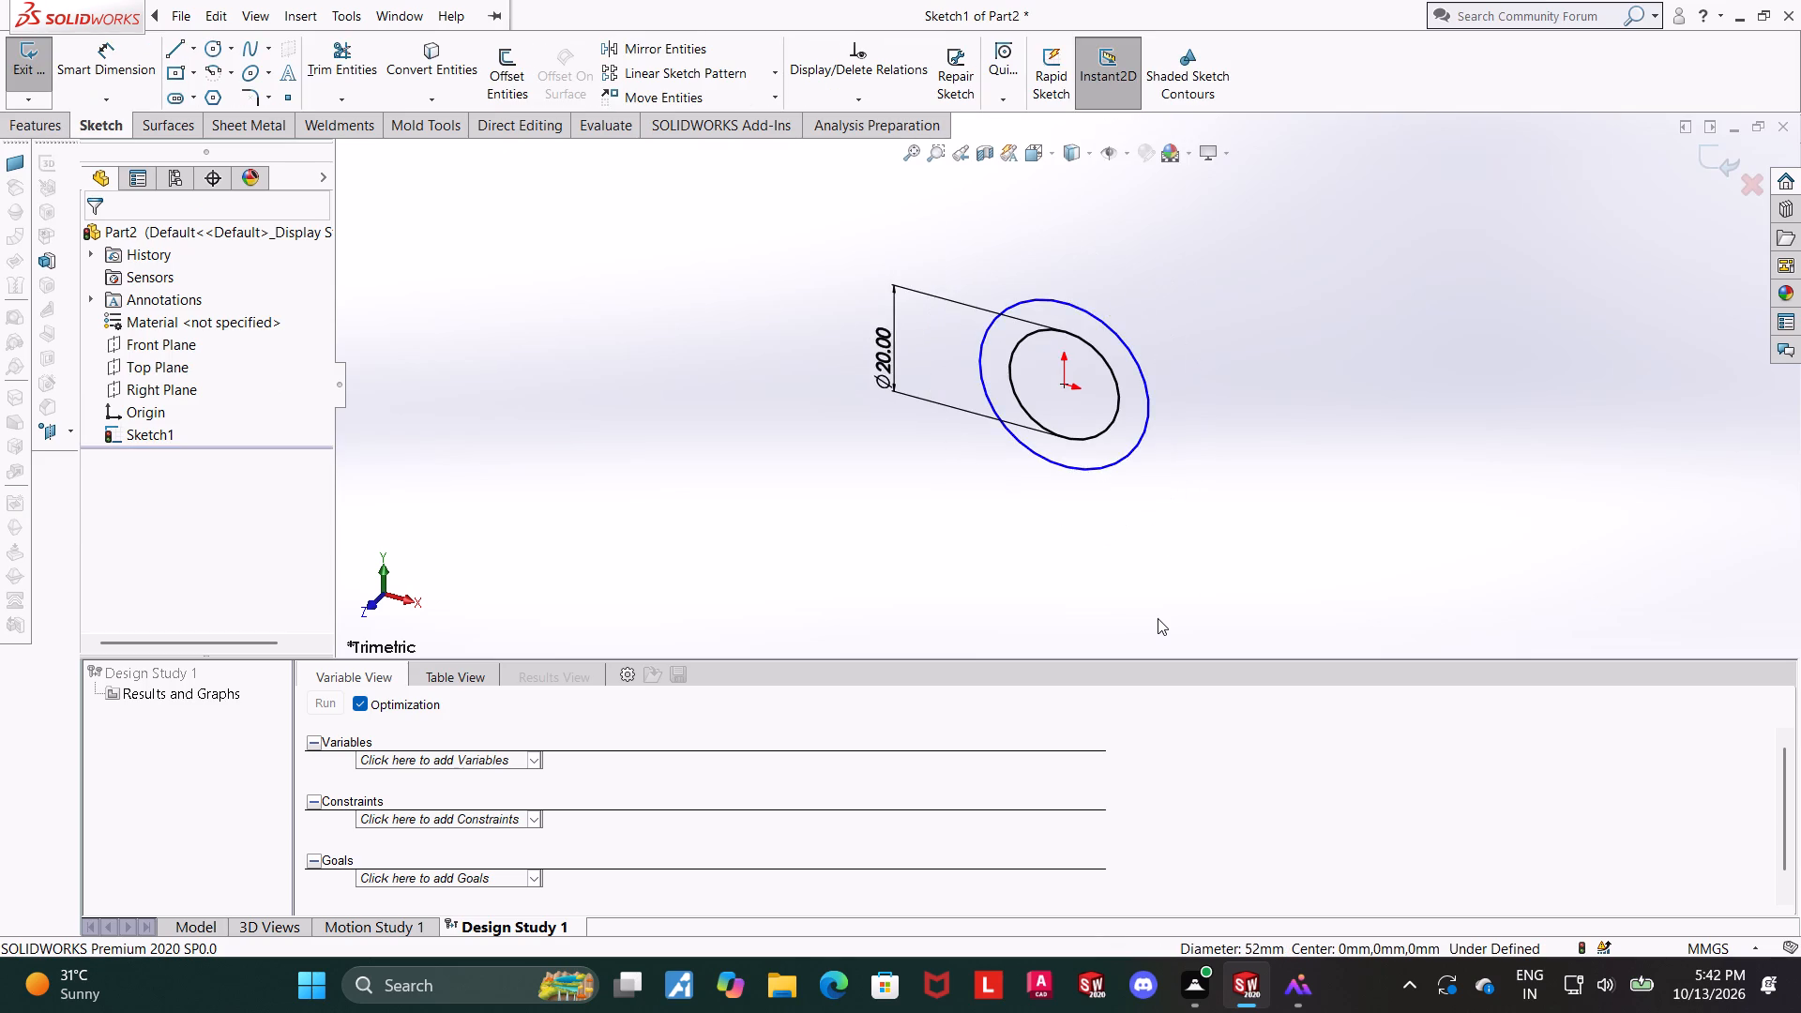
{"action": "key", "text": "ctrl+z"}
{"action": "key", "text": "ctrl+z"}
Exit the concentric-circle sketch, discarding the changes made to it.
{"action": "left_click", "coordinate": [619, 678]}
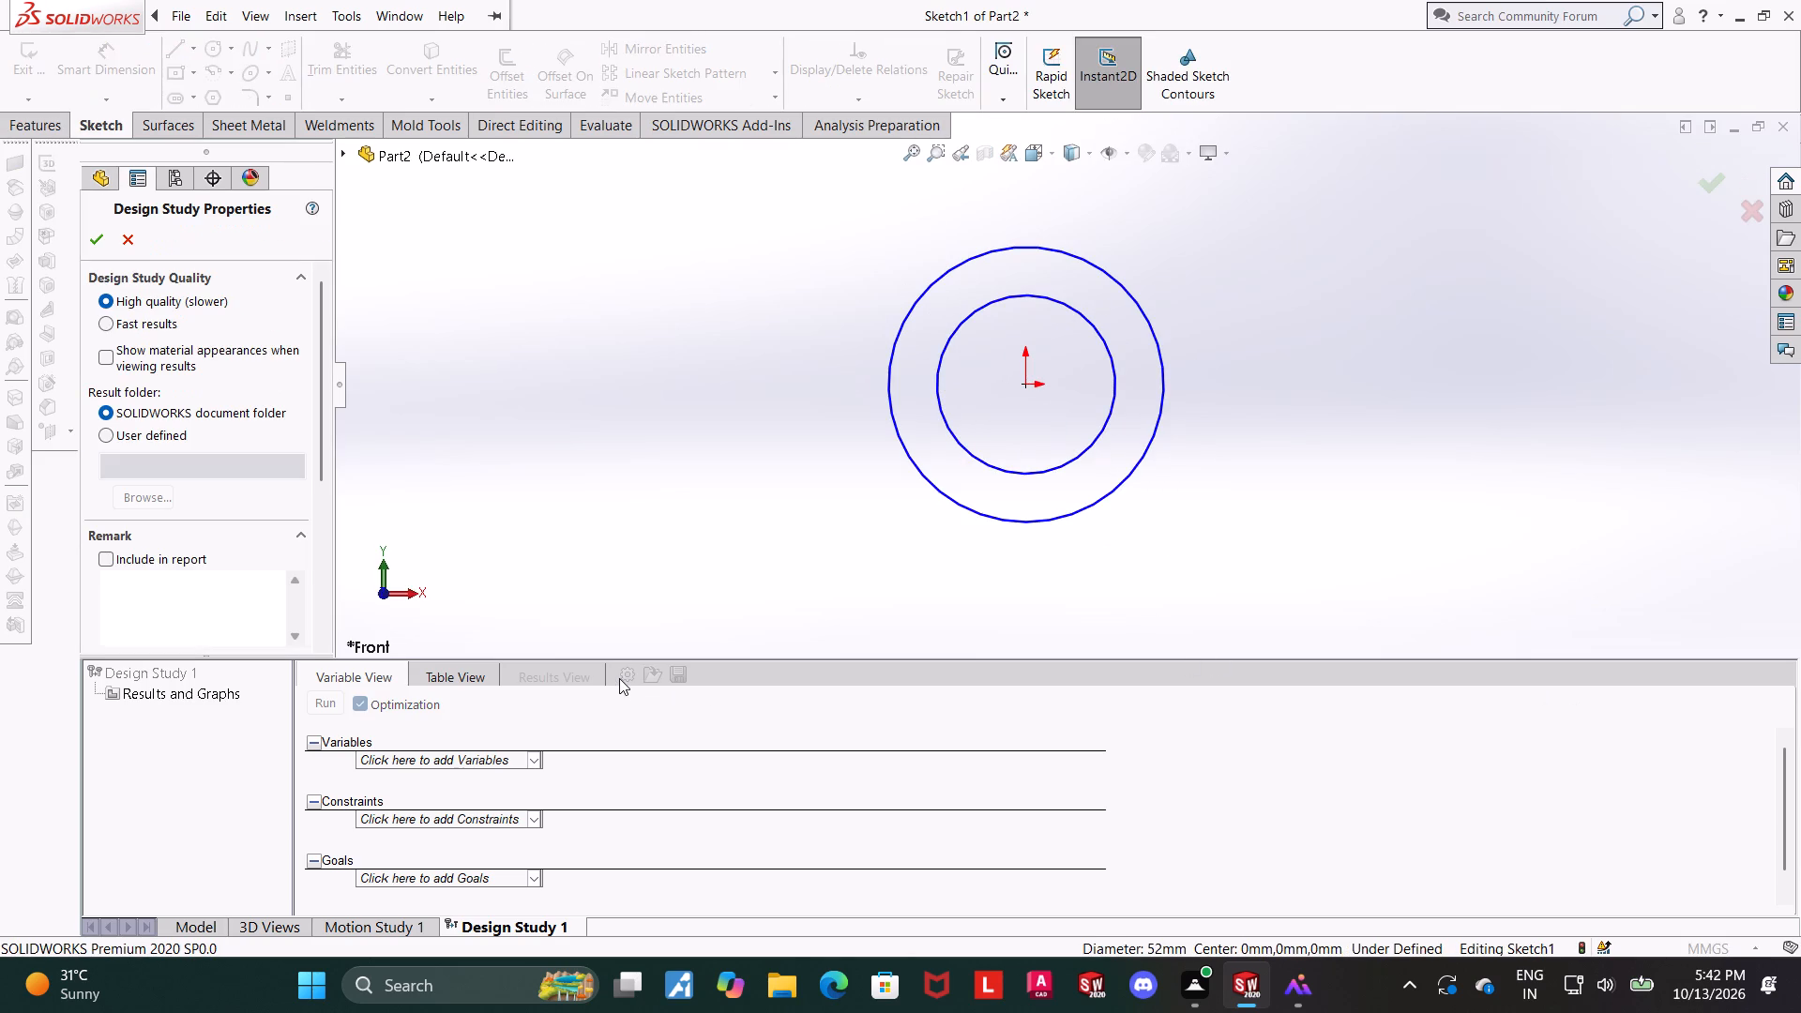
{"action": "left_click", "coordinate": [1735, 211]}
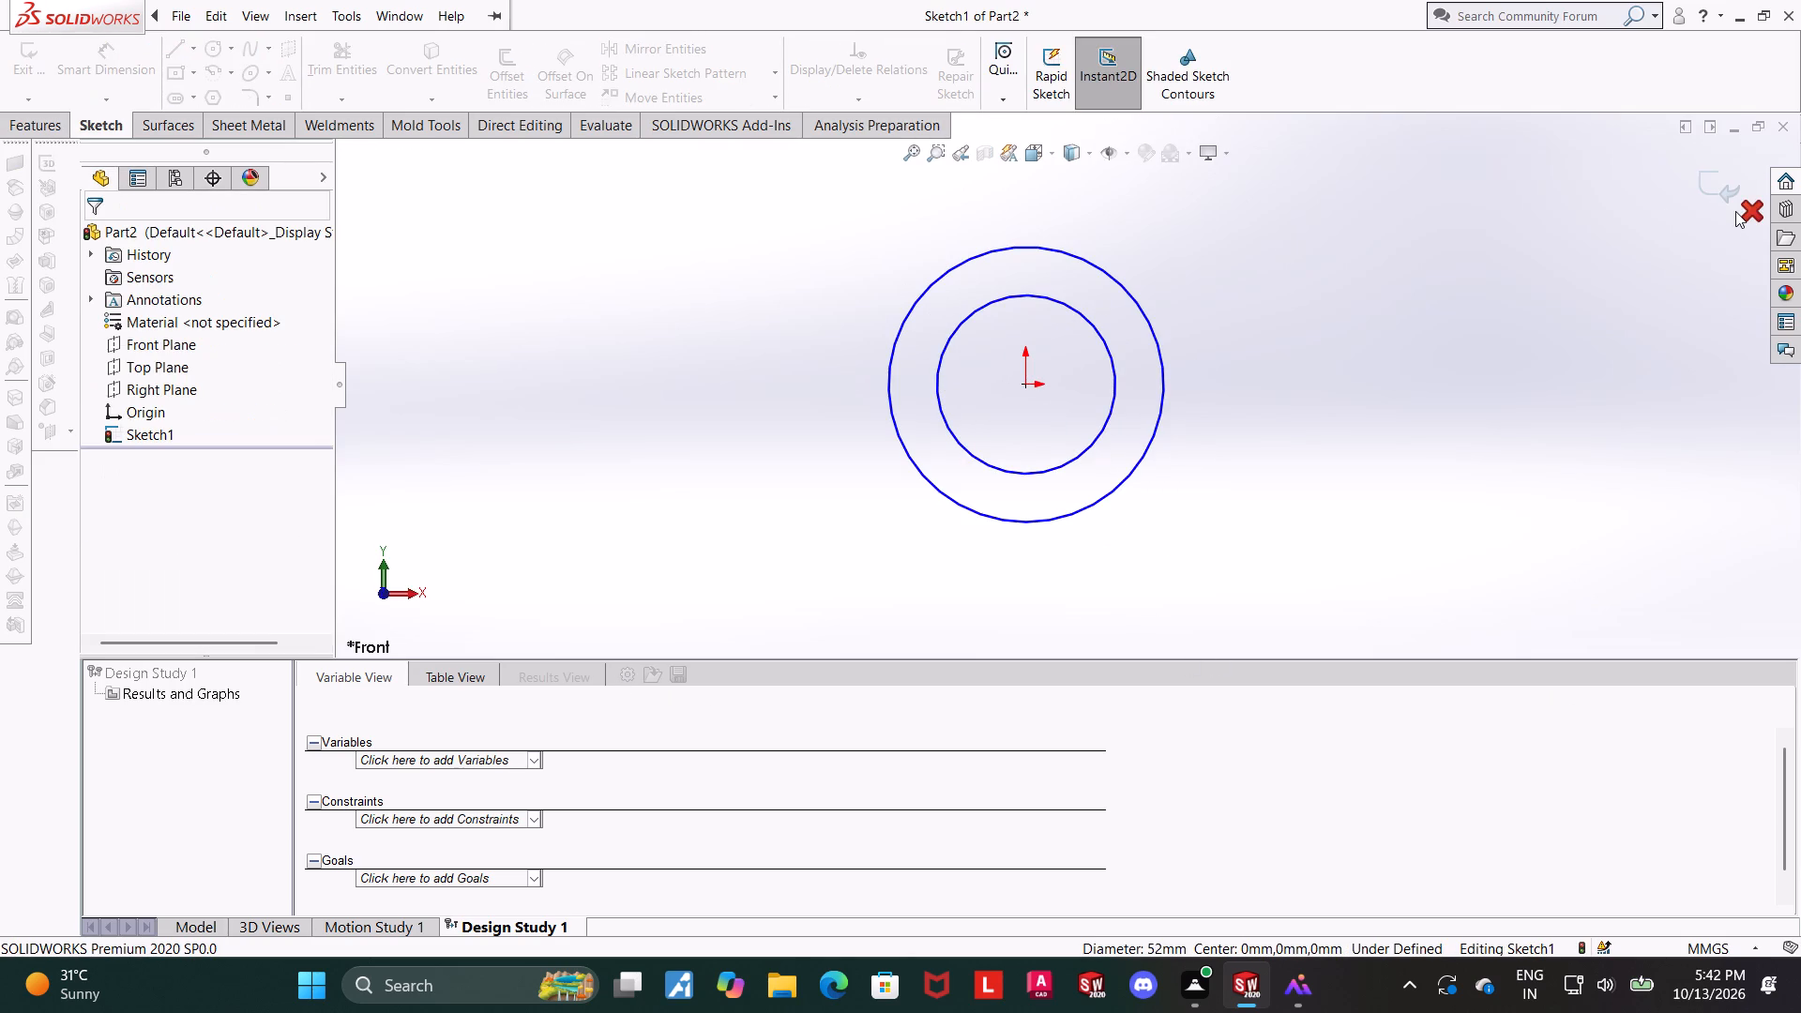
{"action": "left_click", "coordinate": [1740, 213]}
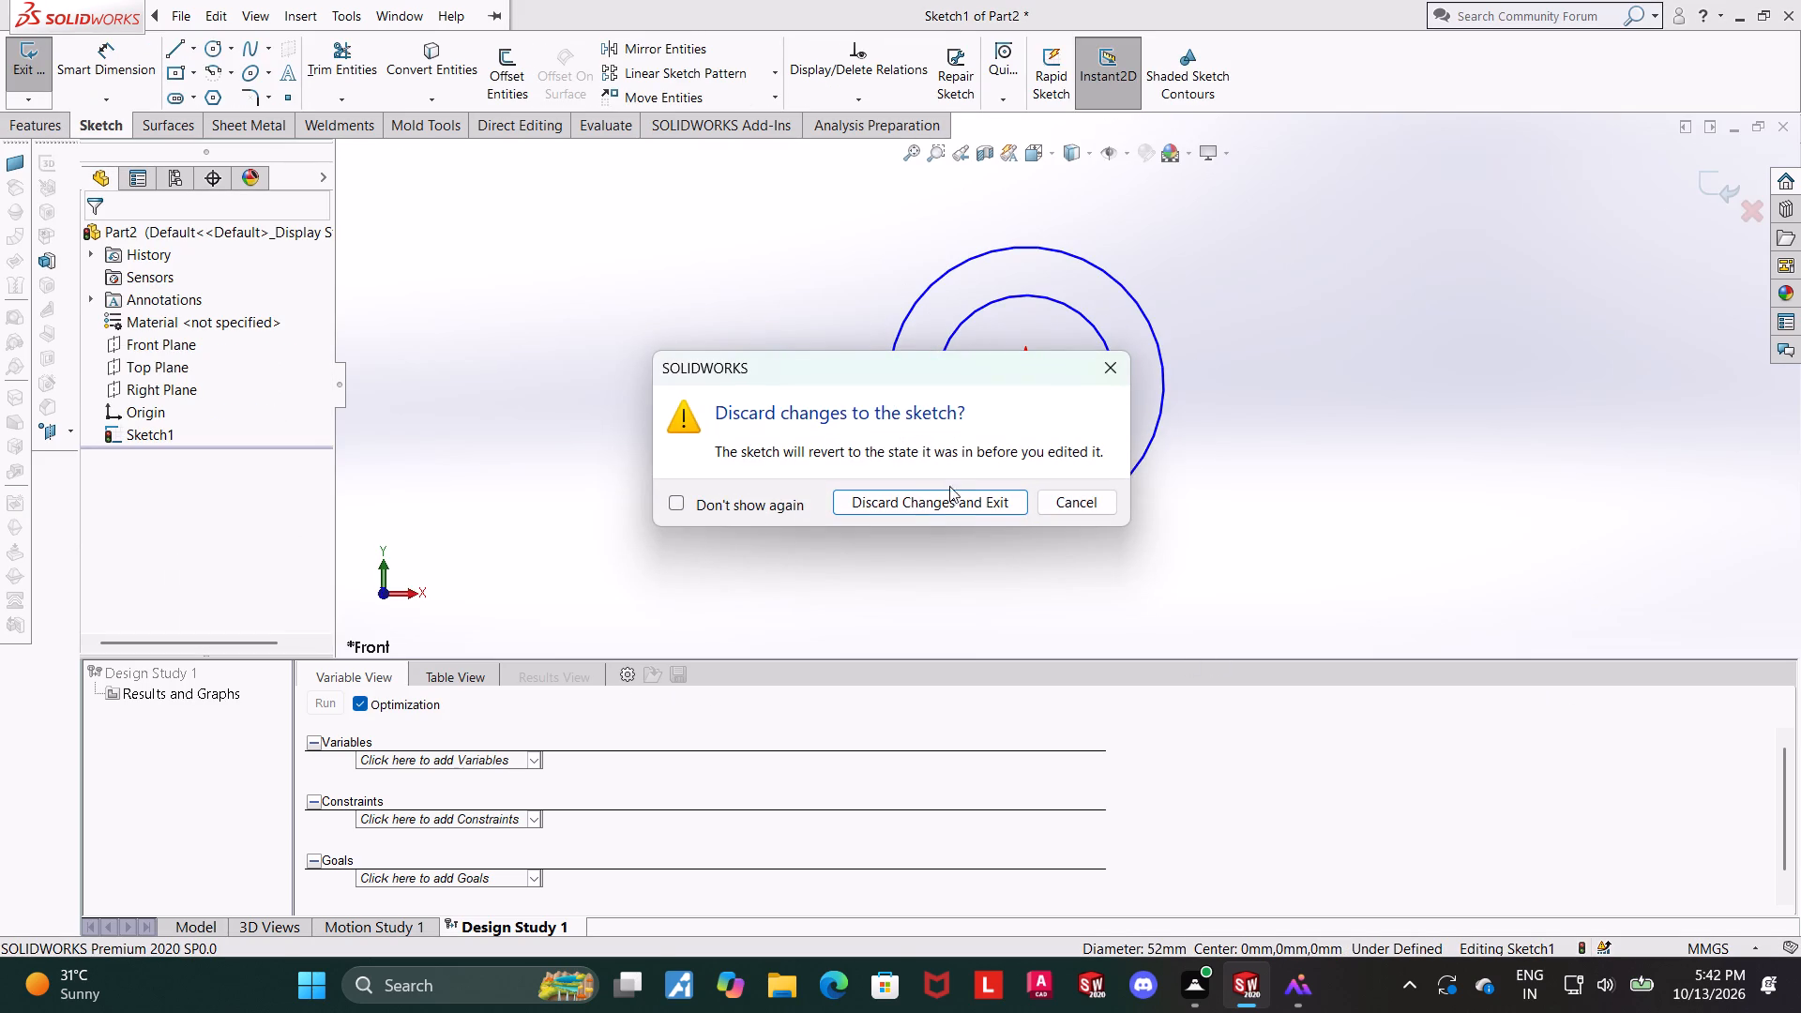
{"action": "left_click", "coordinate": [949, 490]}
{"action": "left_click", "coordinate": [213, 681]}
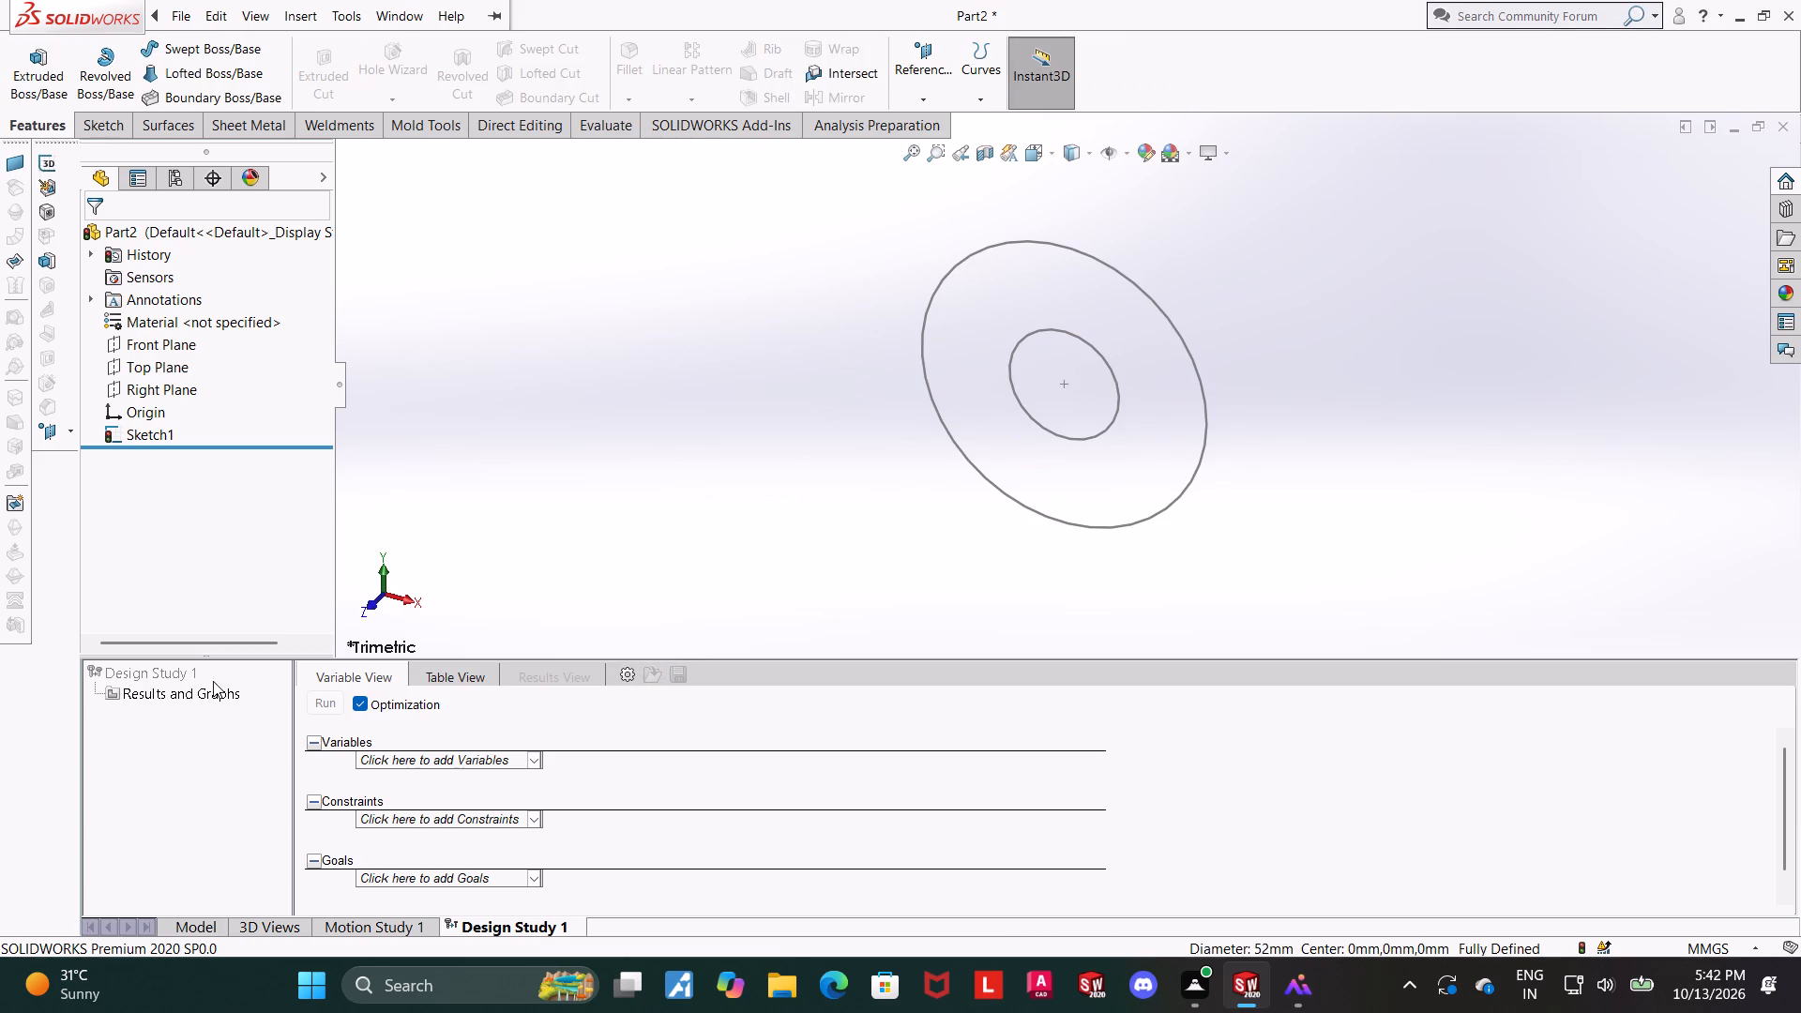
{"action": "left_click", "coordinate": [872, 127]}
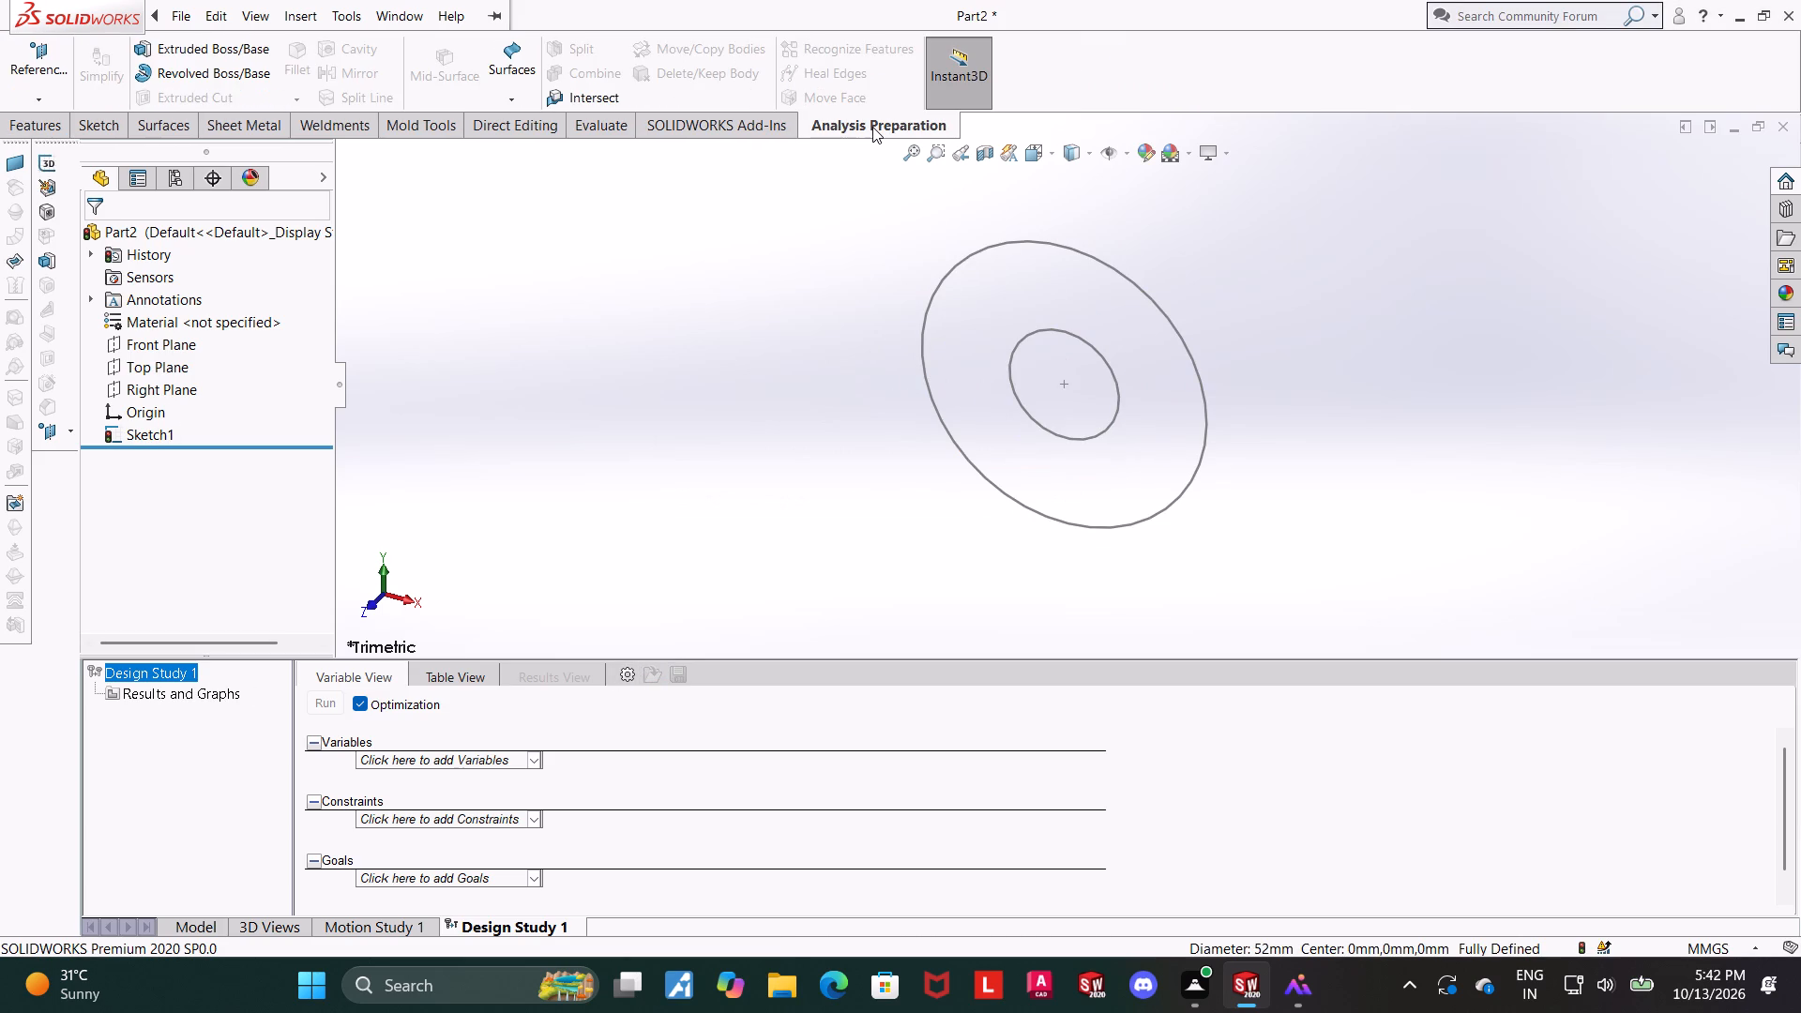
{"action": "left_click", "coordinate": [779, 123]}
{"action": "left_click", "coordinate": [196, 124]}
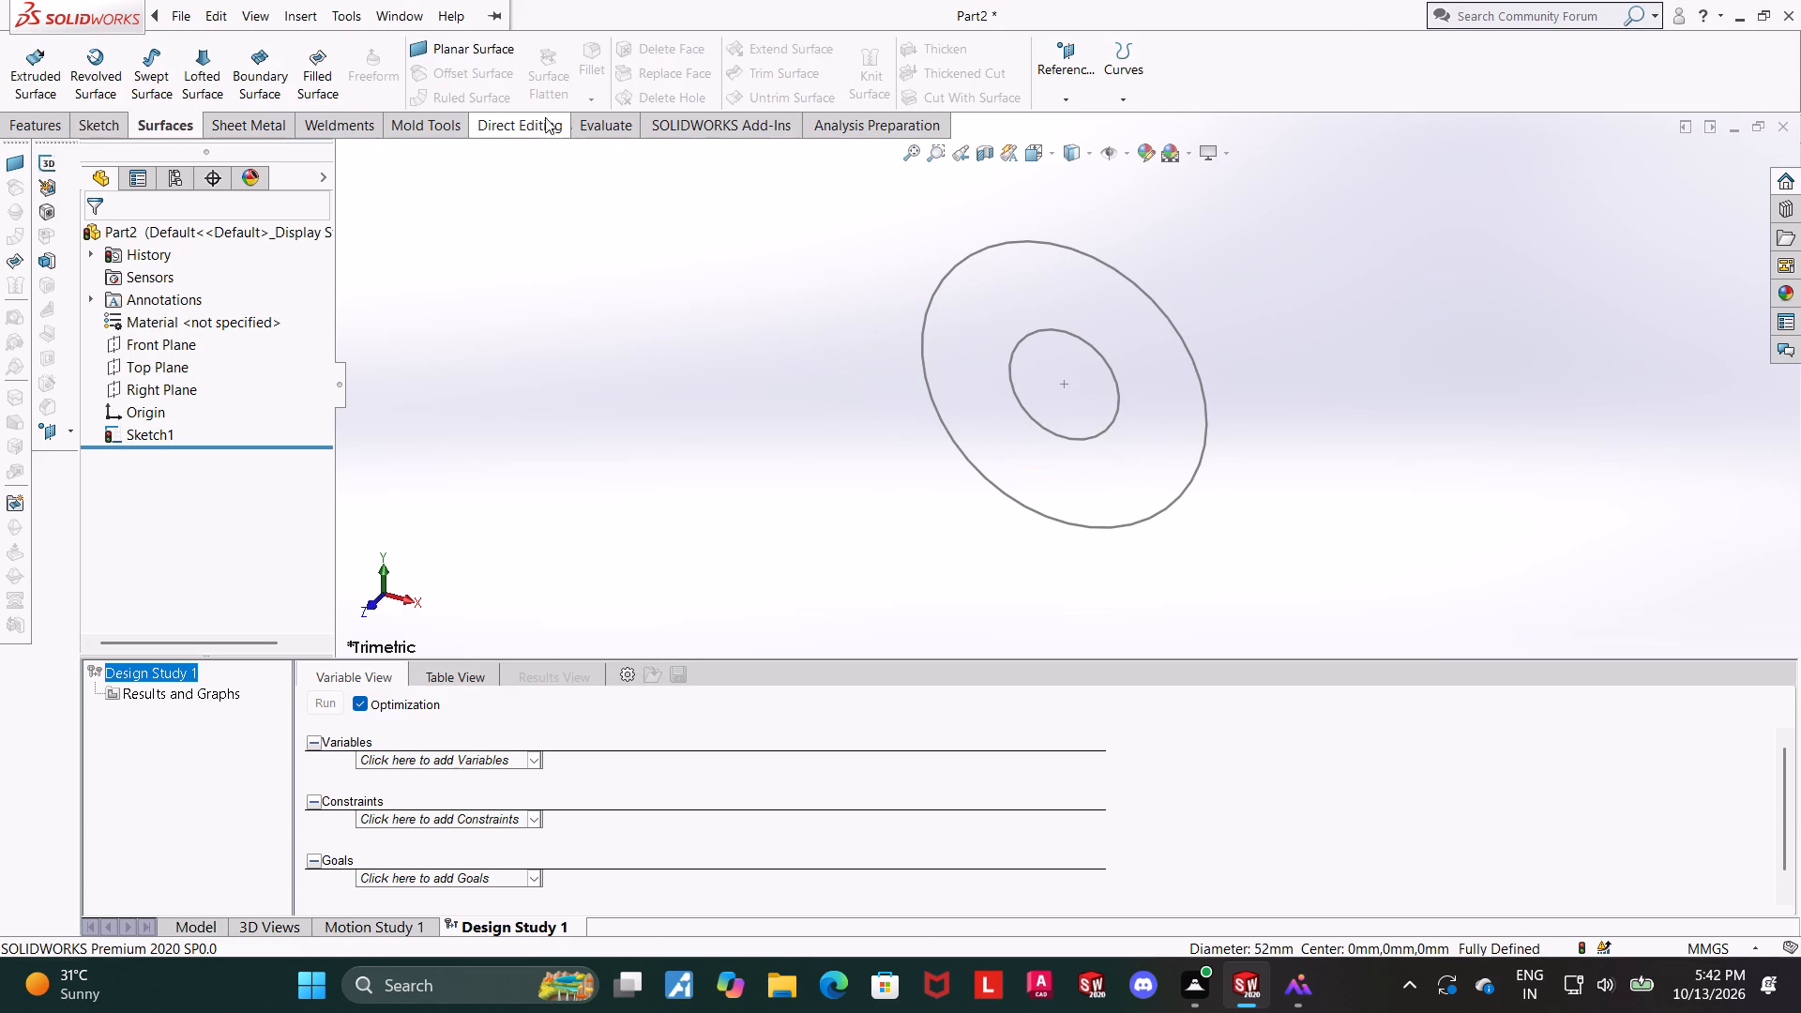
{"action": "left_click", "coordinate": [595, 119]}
Turn off the CommandManager display.
{"action": "right_click", "coordinate": [46, 79]}
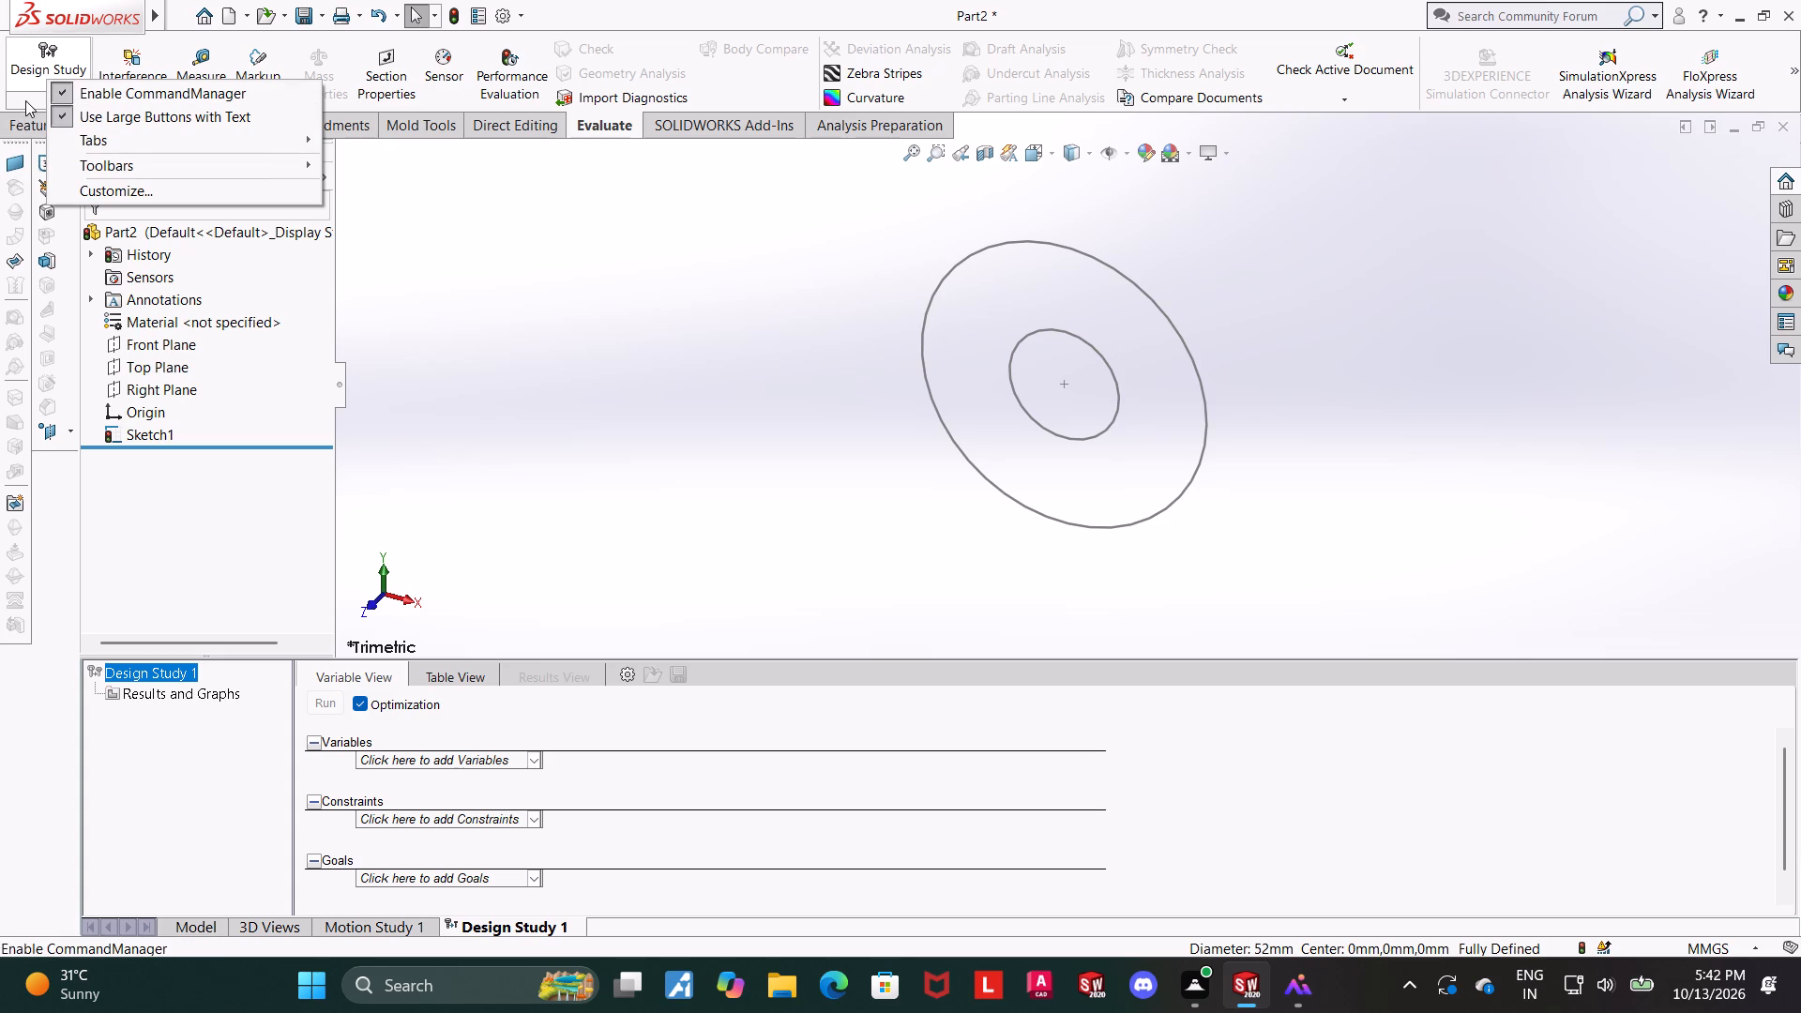
{"action": "left_click", "coordinate": [65, 94]}
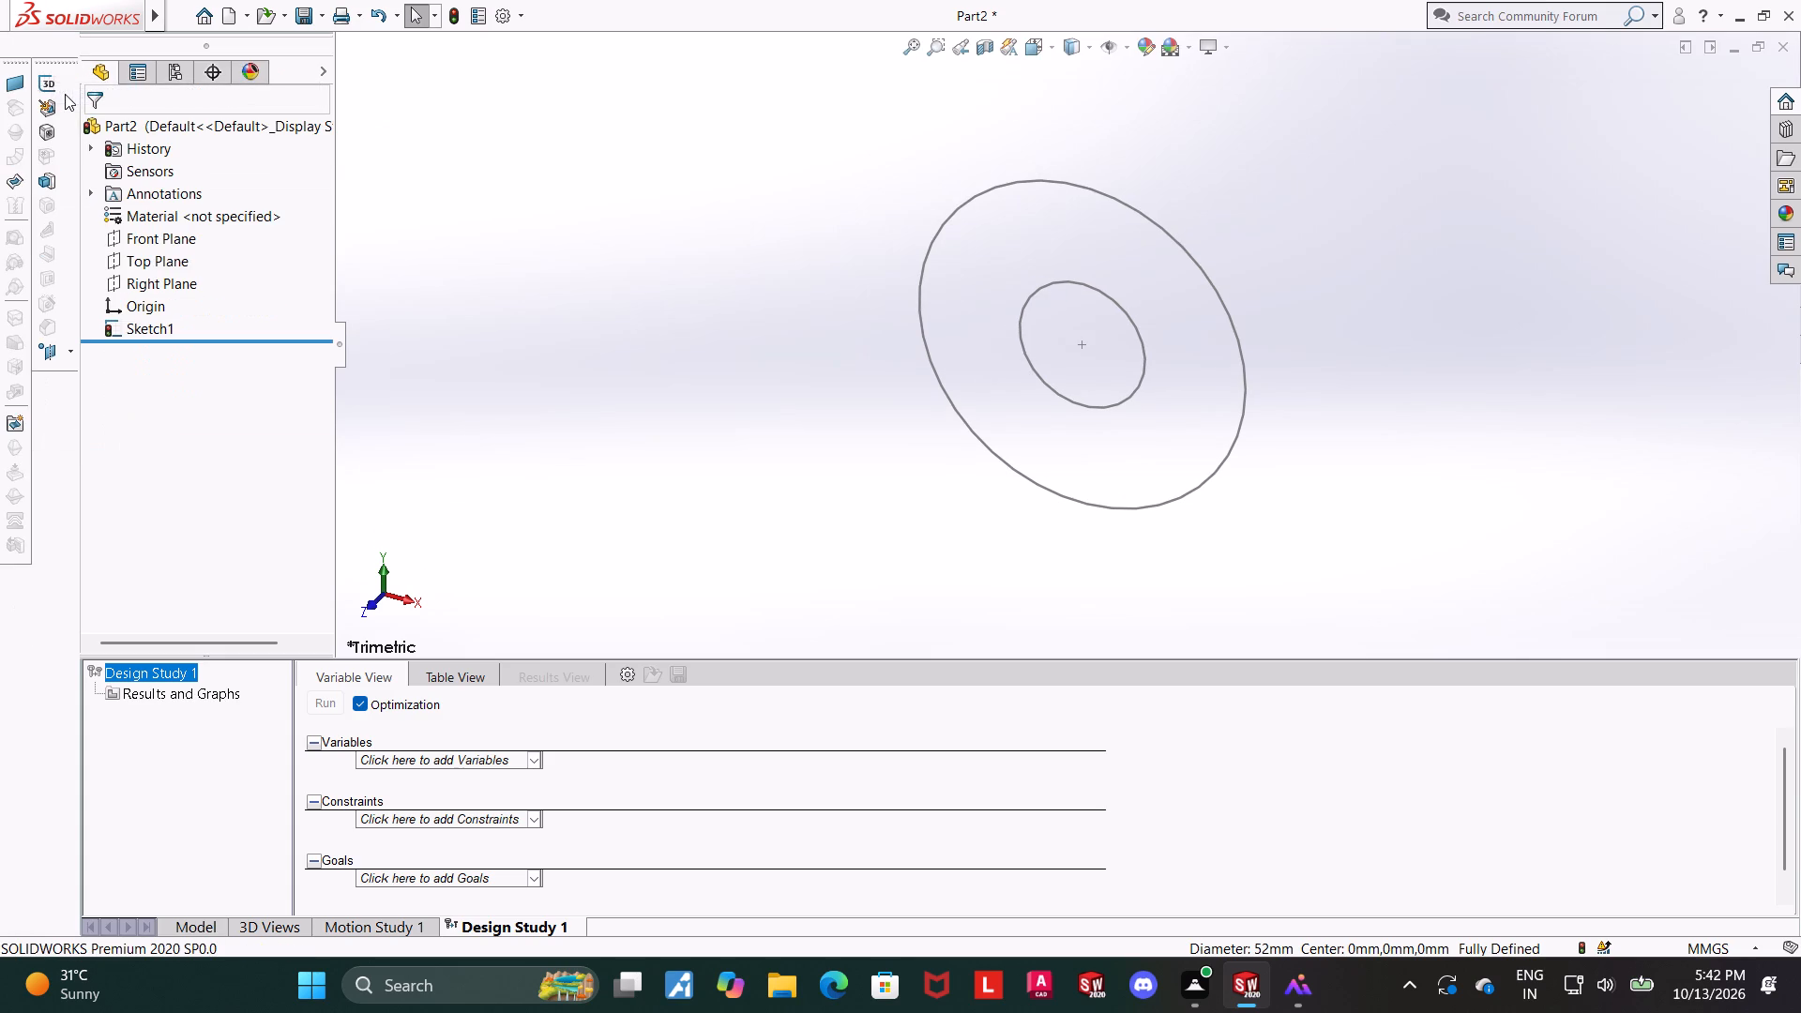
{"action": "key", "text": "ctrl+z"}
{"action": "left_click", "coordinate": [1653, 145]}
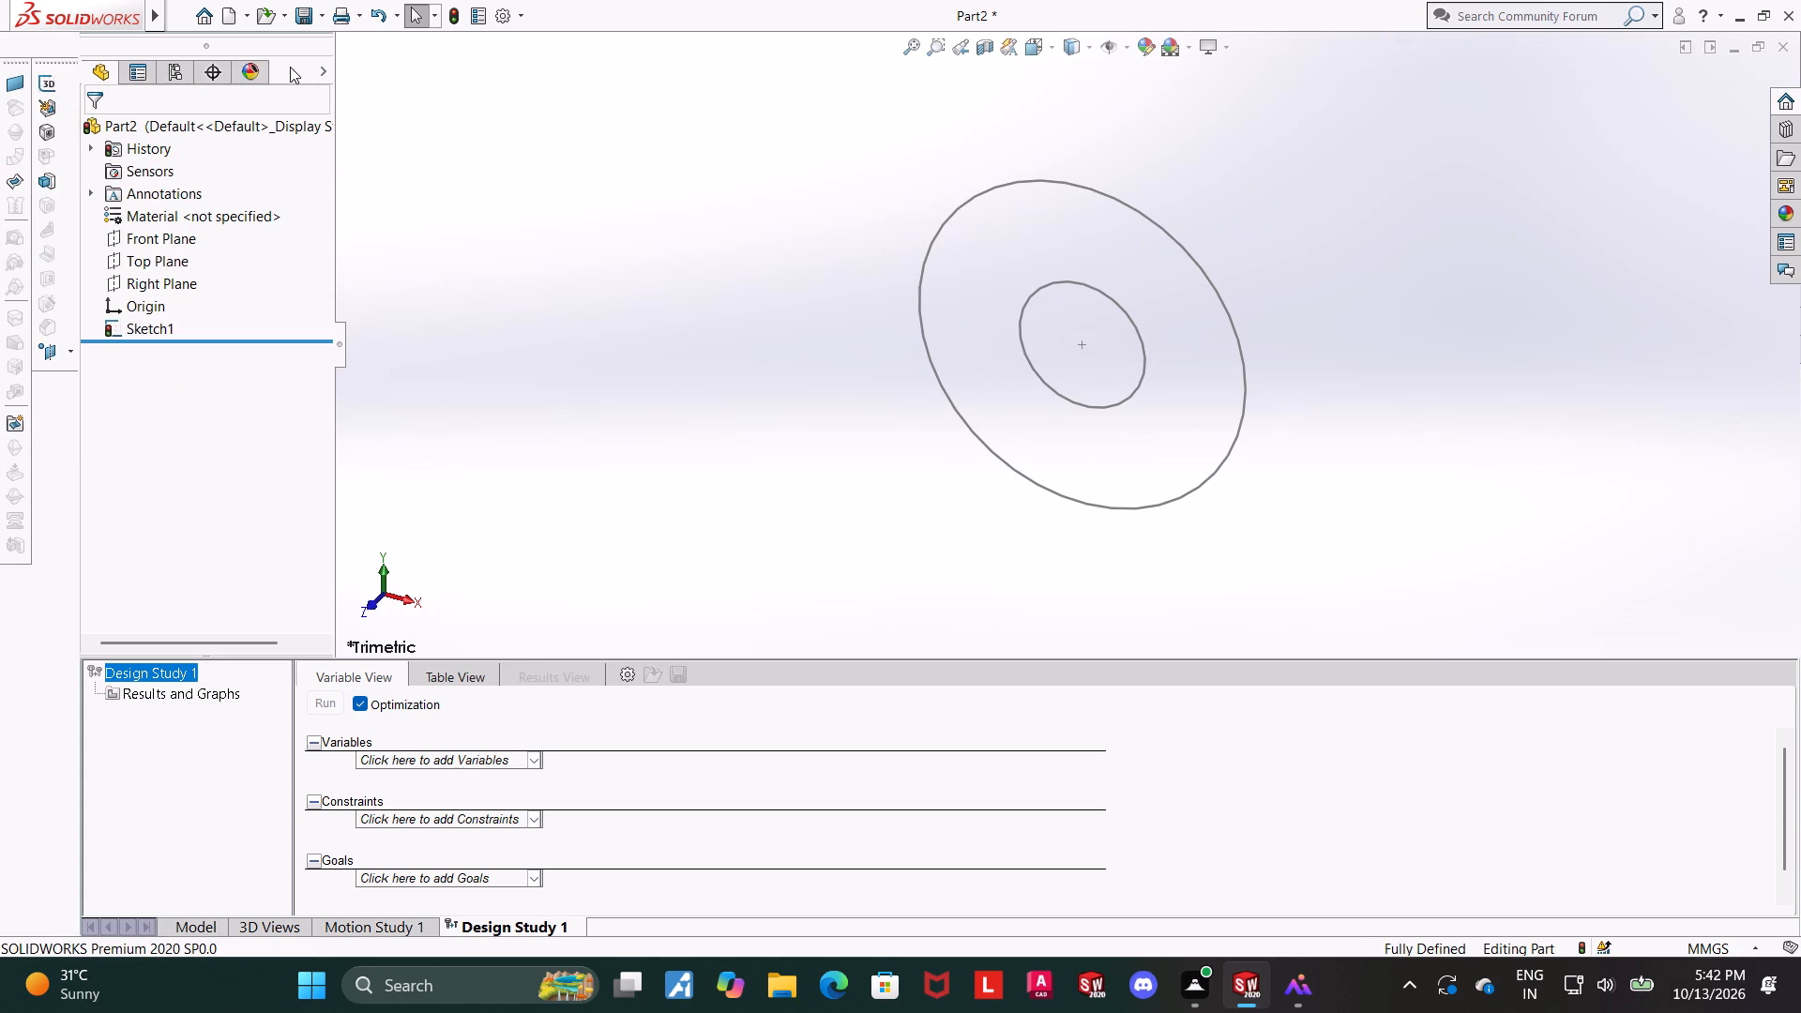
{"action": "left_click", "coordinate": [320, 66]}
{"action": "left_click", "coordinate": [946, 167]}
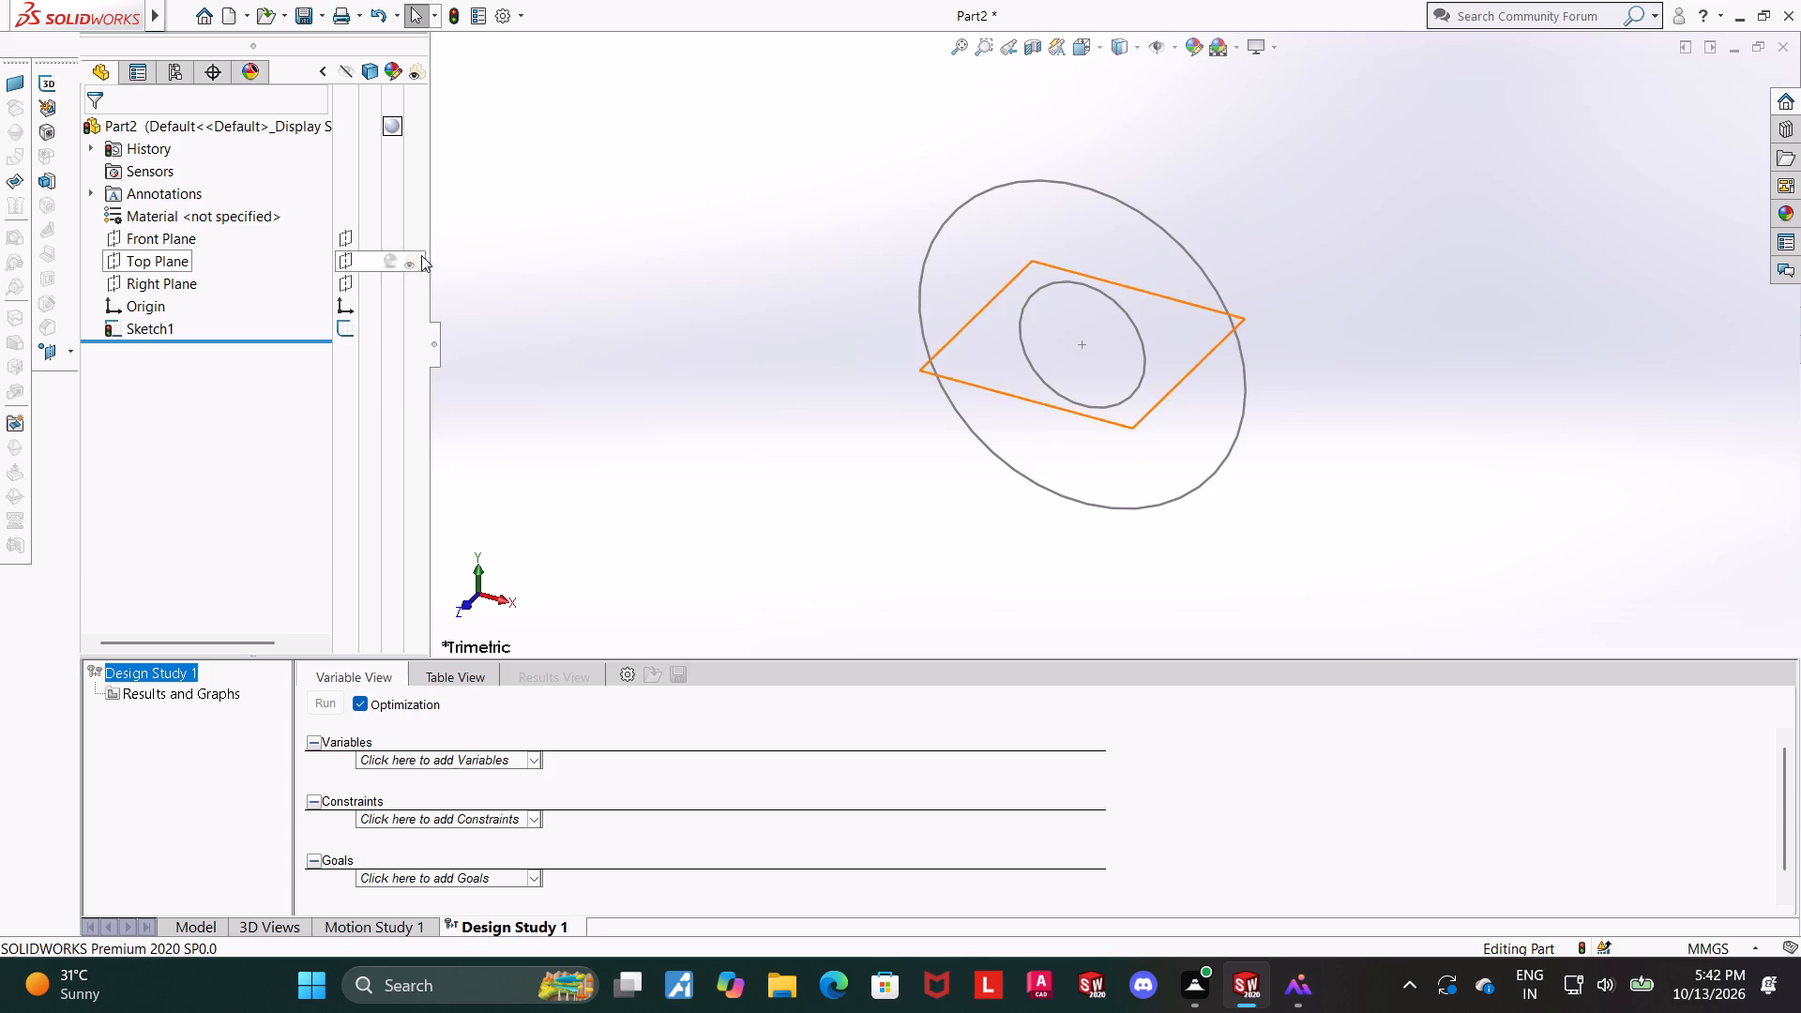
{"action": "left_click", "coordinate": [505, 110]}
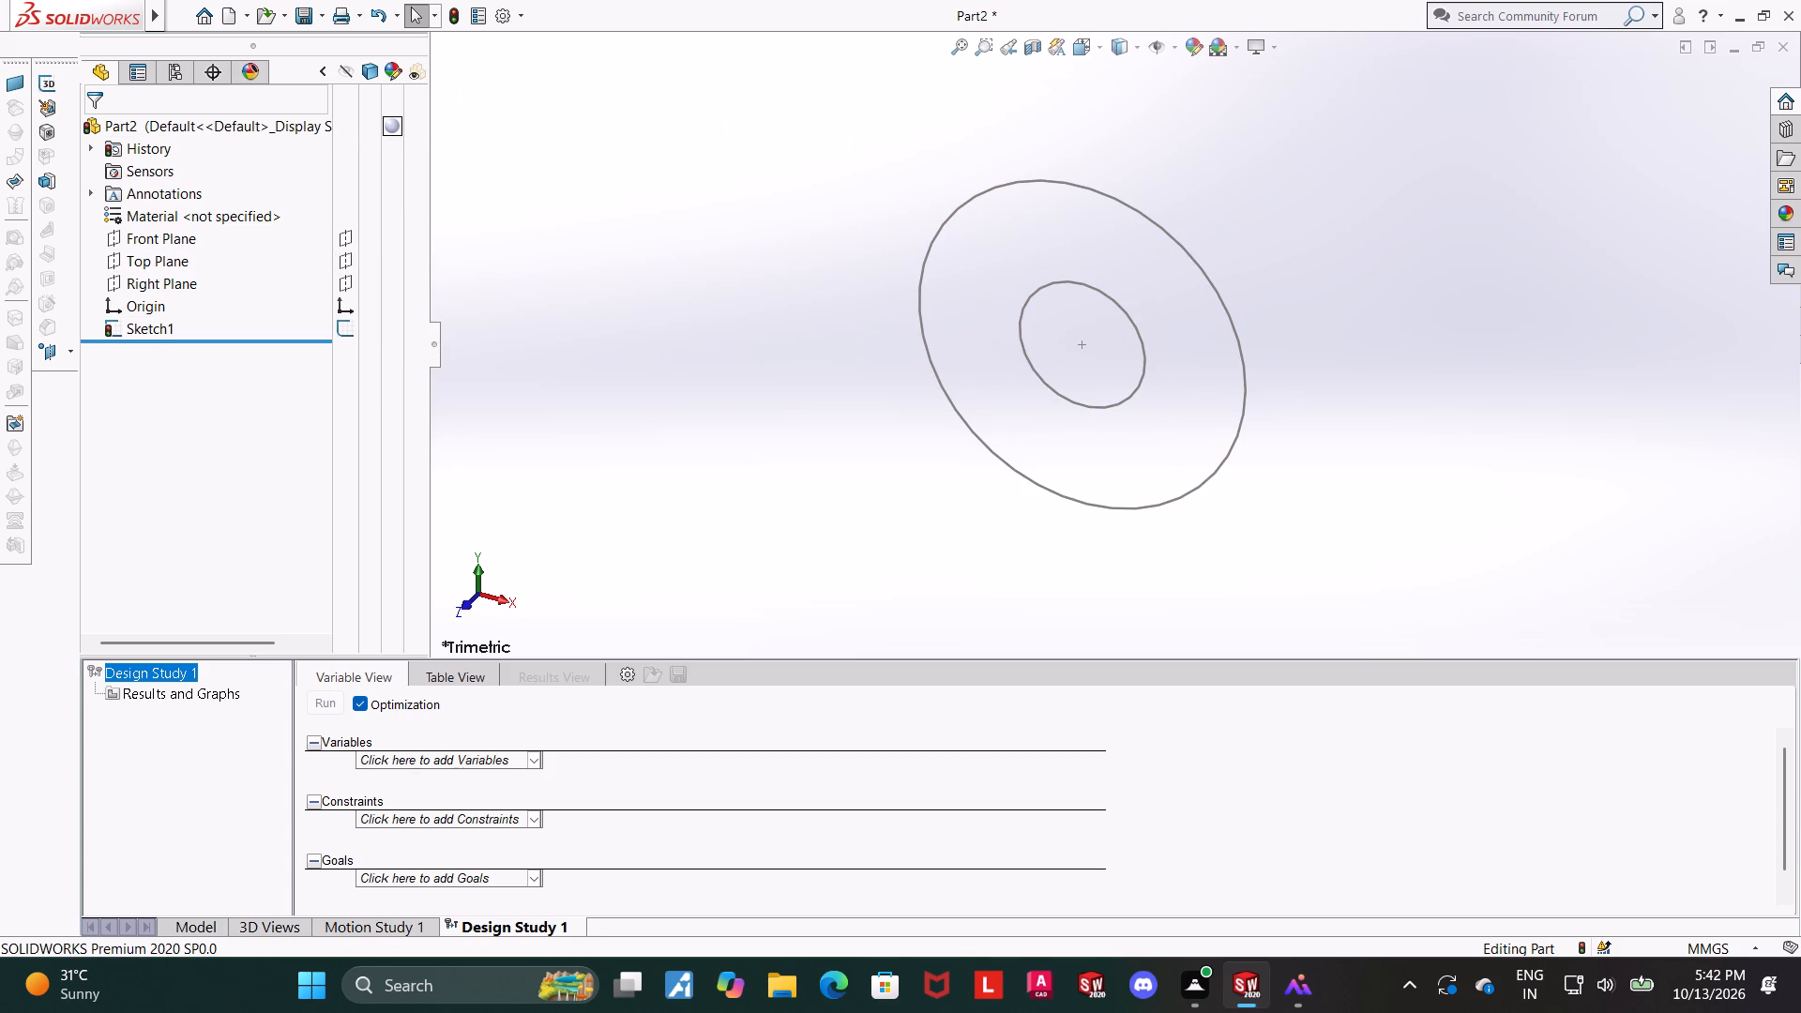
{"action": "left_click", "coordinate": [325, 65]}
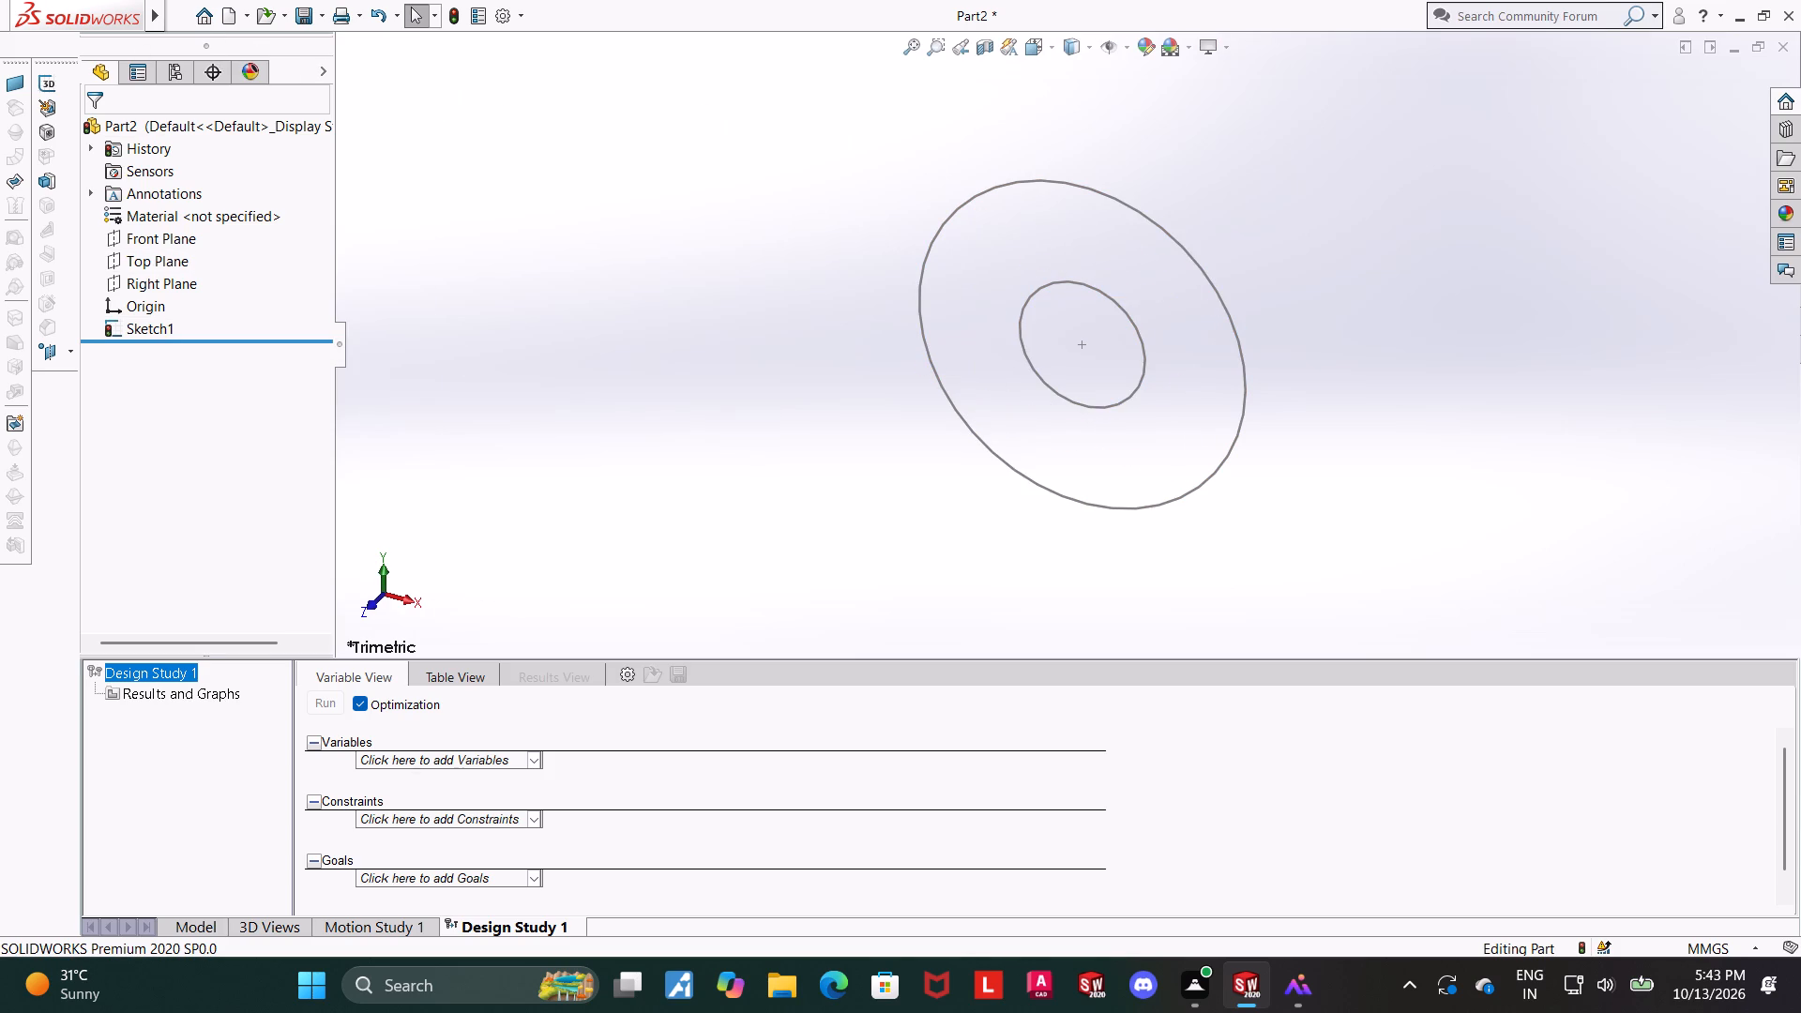
Split the FeatureManager design tree into two stacked panes.
{"action": "left_click_drag", "start_coordinate": [207, 46], "coordinate": [207, 140]}
{"action": "left_click", "coordinate": [610, 149]}
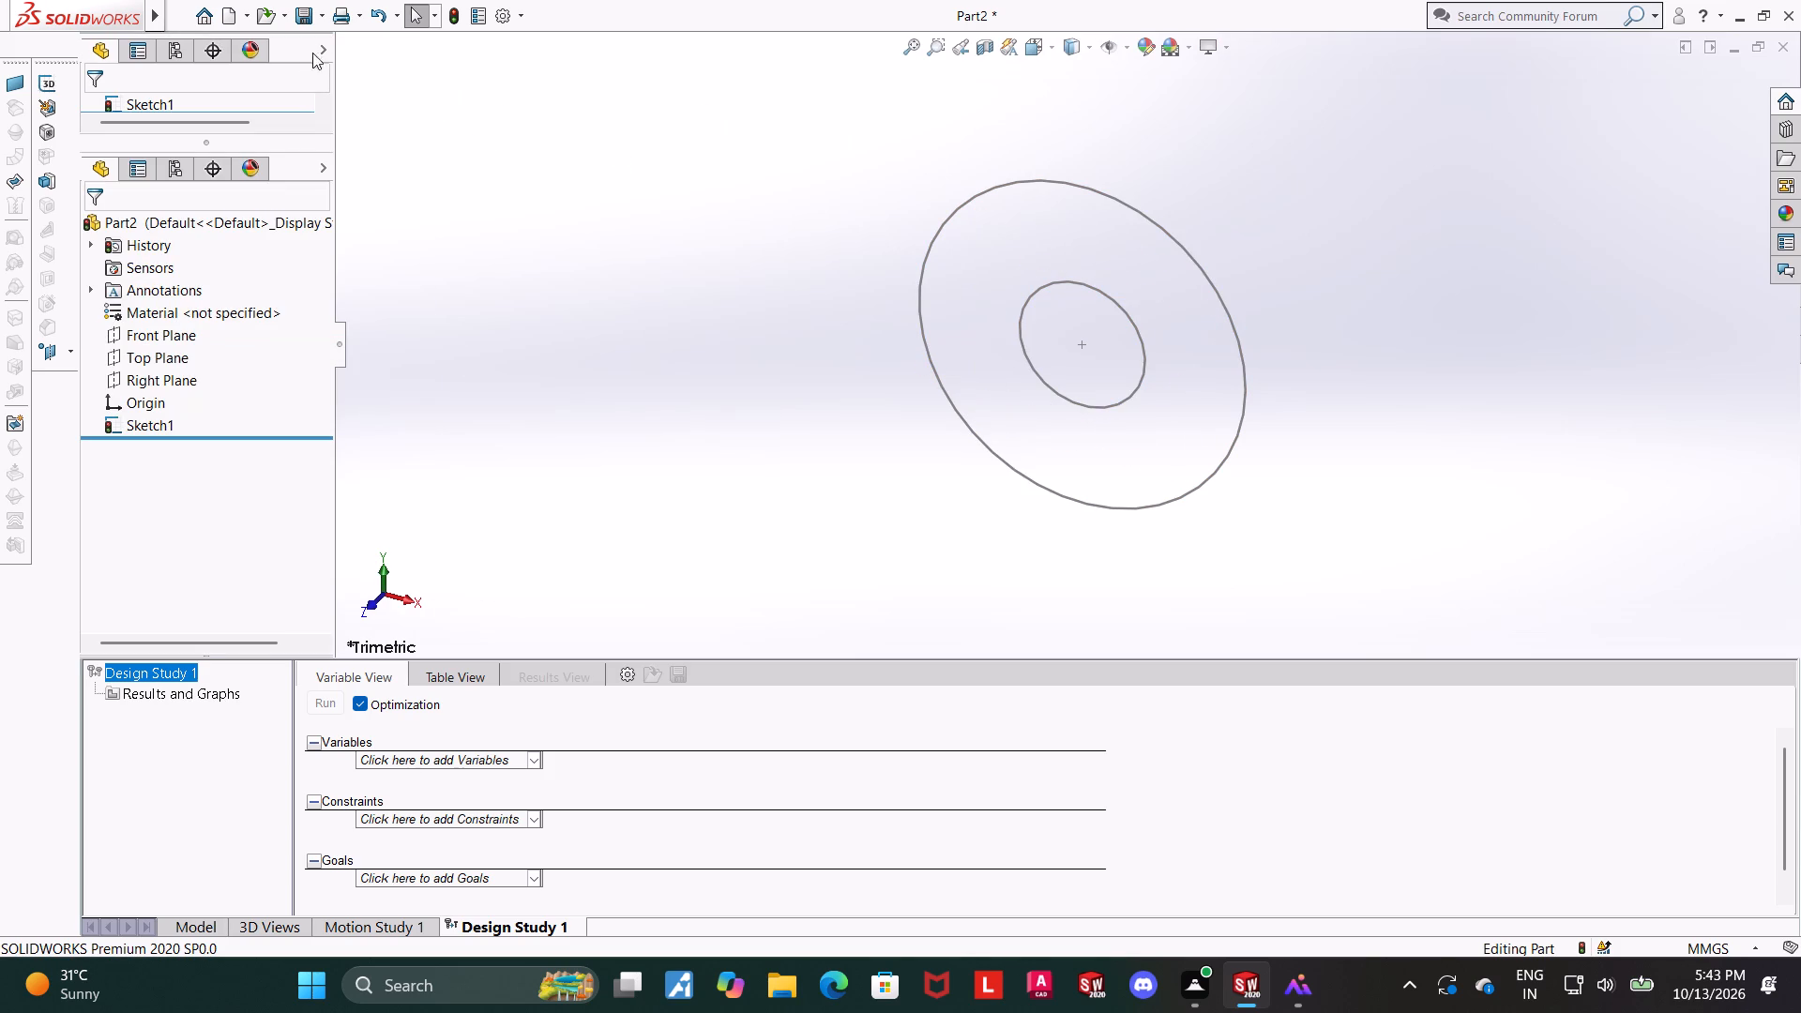
Undo the sketch exit, the outer circle's 52 mm dimension and the inner circle's 20 mm value.
{"action": "key", "text": "ctrl+z"}
{"action": "key", "text": "ctrl+z"}
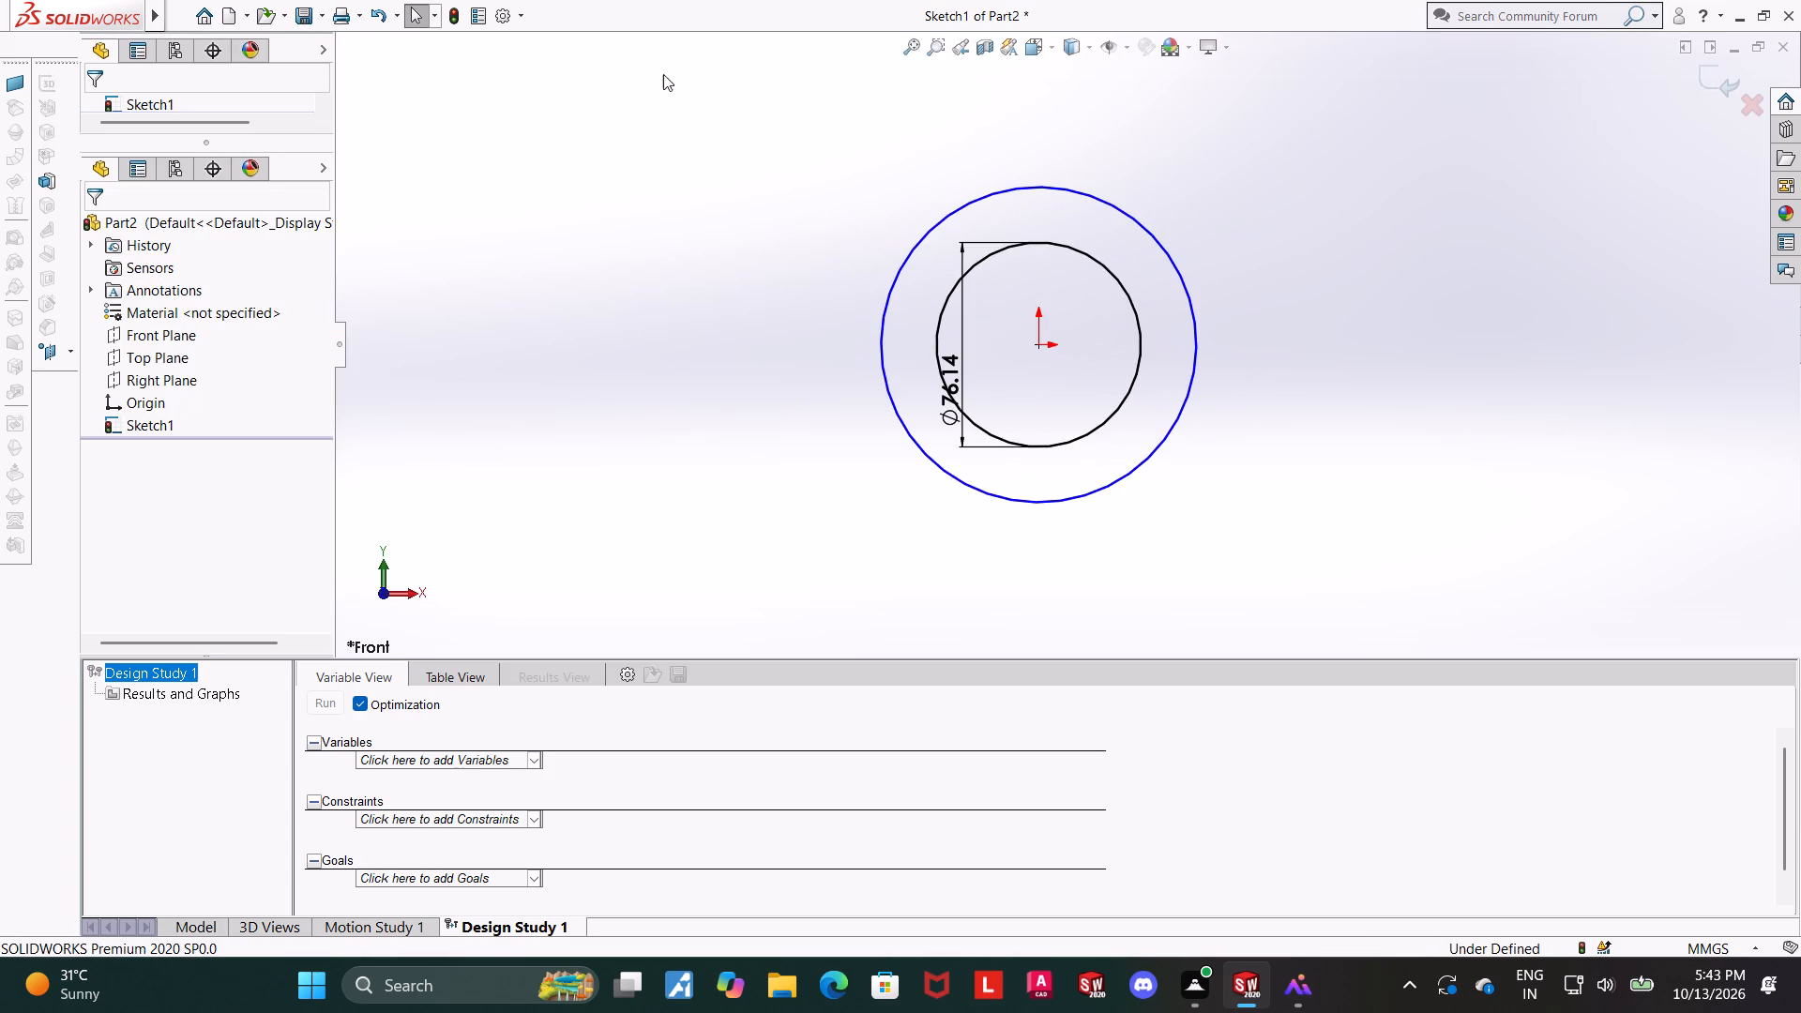
{"action": "key", "text": "Escape"}
Look through the system options, including FeatureManager, File Locations, Performance, Colors and Selection, and close them.
{"action": "left_click", "coordinate": [499, 22]}
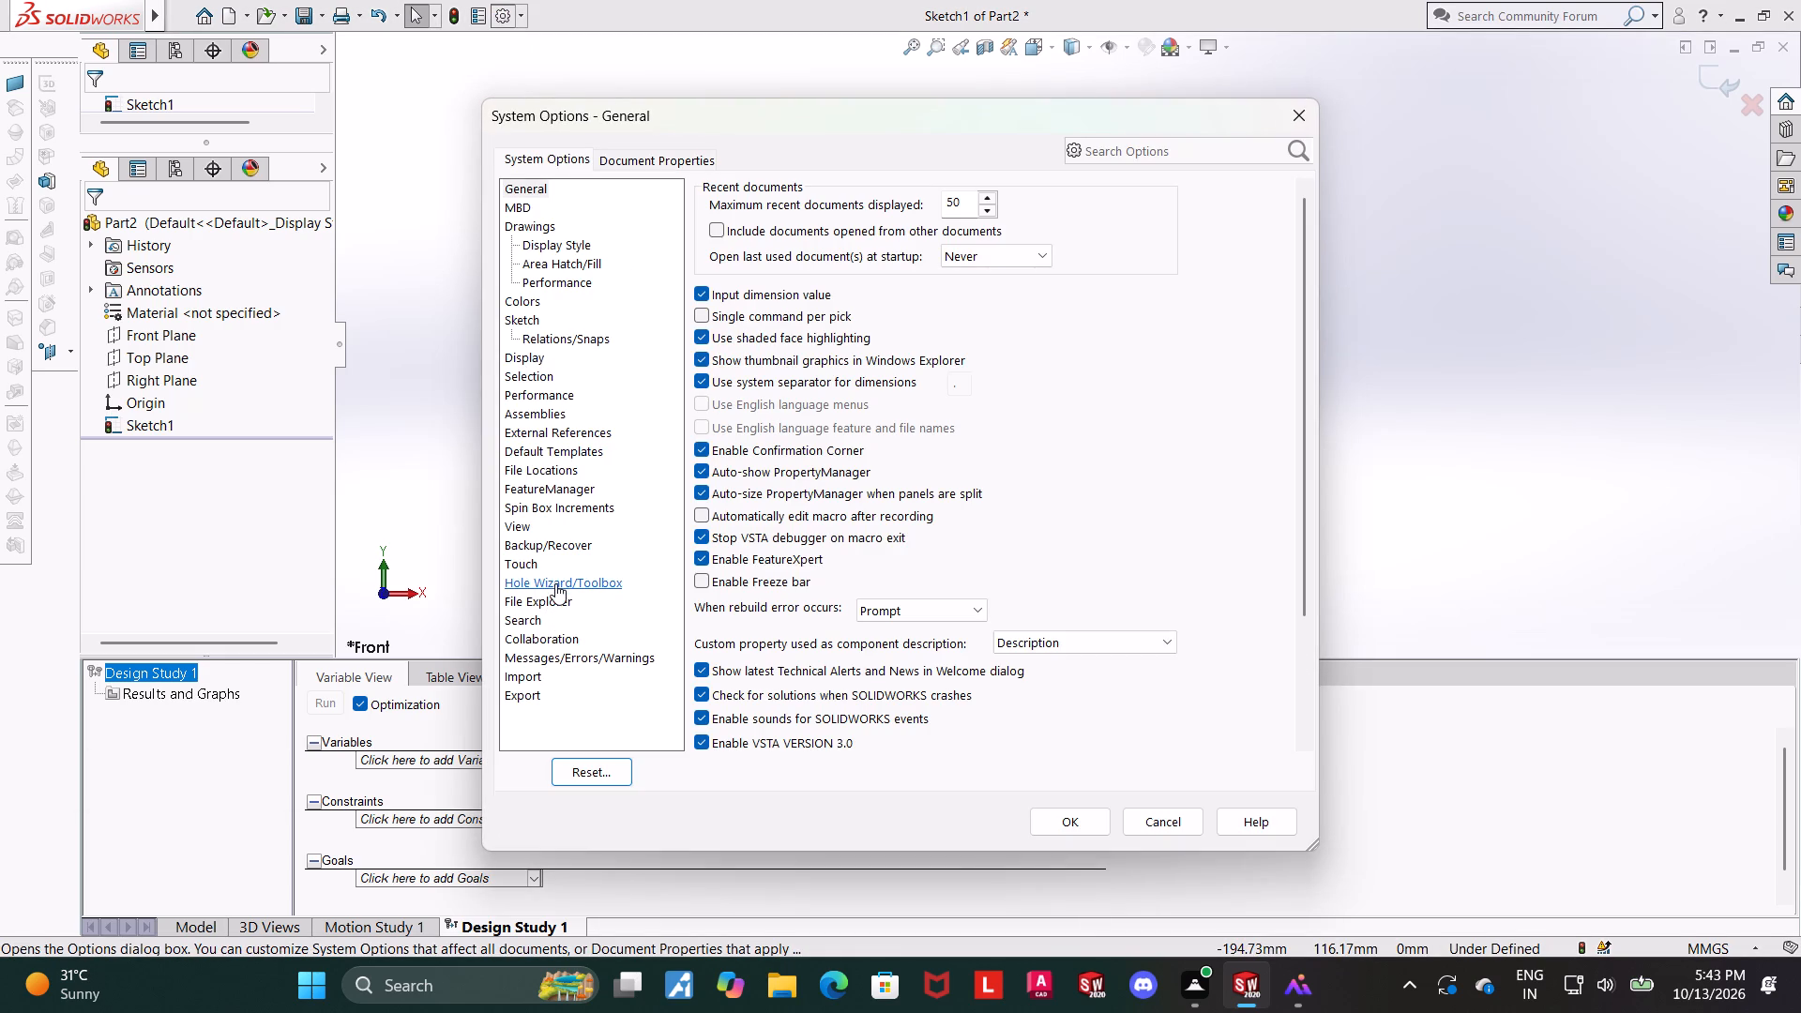
{"action": "scroll", "coordinate": [685, 553], "scroll_direction": "up", "scroll_amount": 2}
{"action": "scroll", "coordinate": [810, 621], "scroll_direction": "up", "scroll_amount": 2}
{"action": "scroll", "coordinate": [433, 657], "scroll_direction": "down", "scroll_amount": 2}
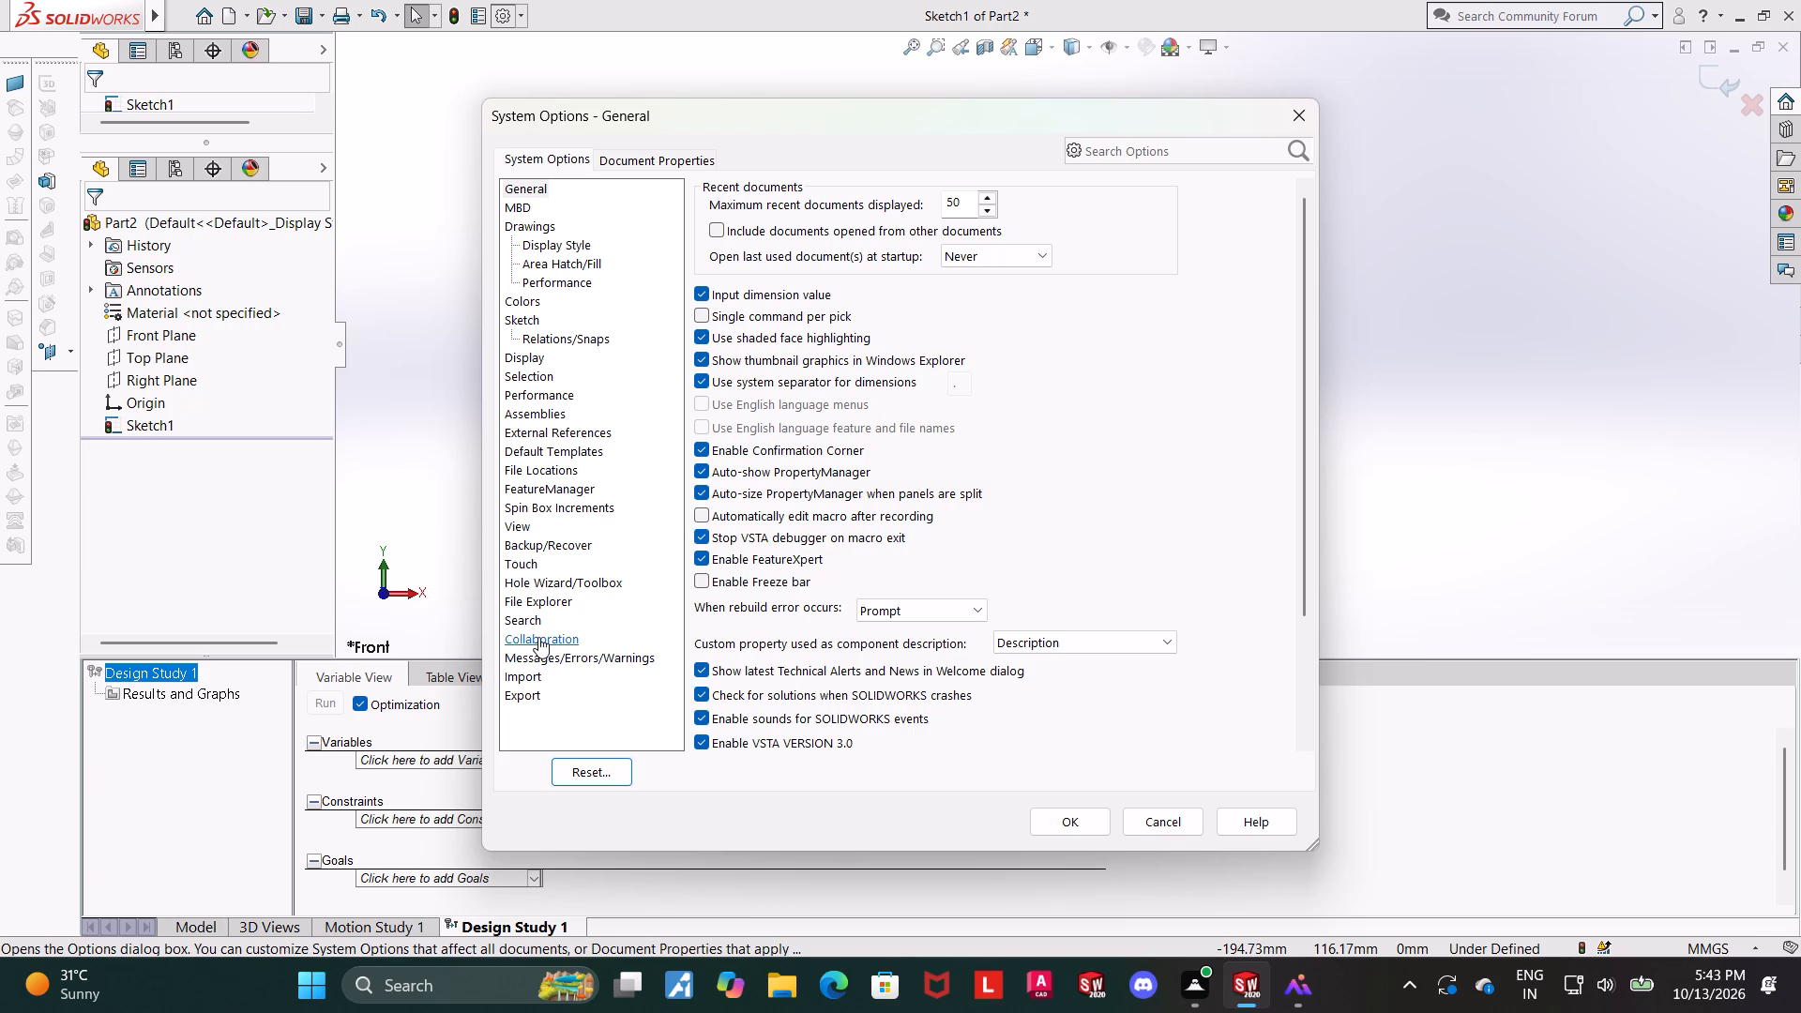
{"action": "left_click", "coordinate": [526, 548]}
{"action": "left_click", "coordinate": [536, 491]}
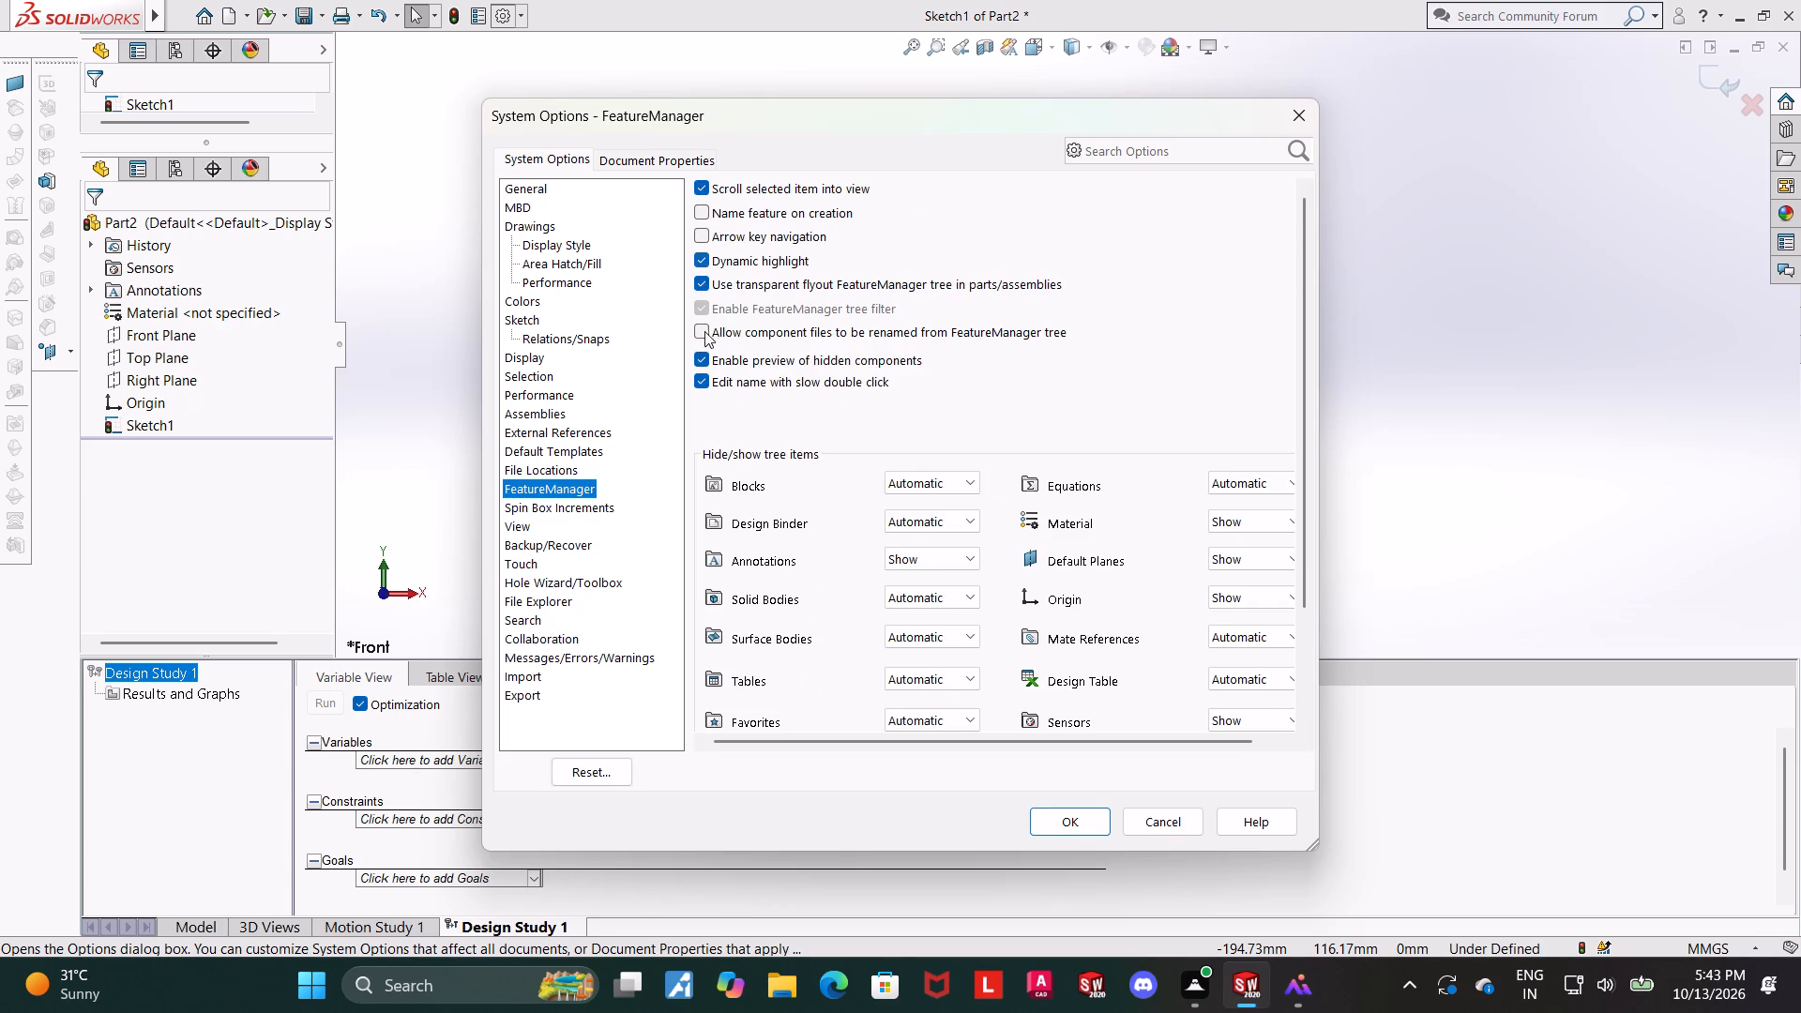
{"action": "left_click", "coordinate": [550, 470]}
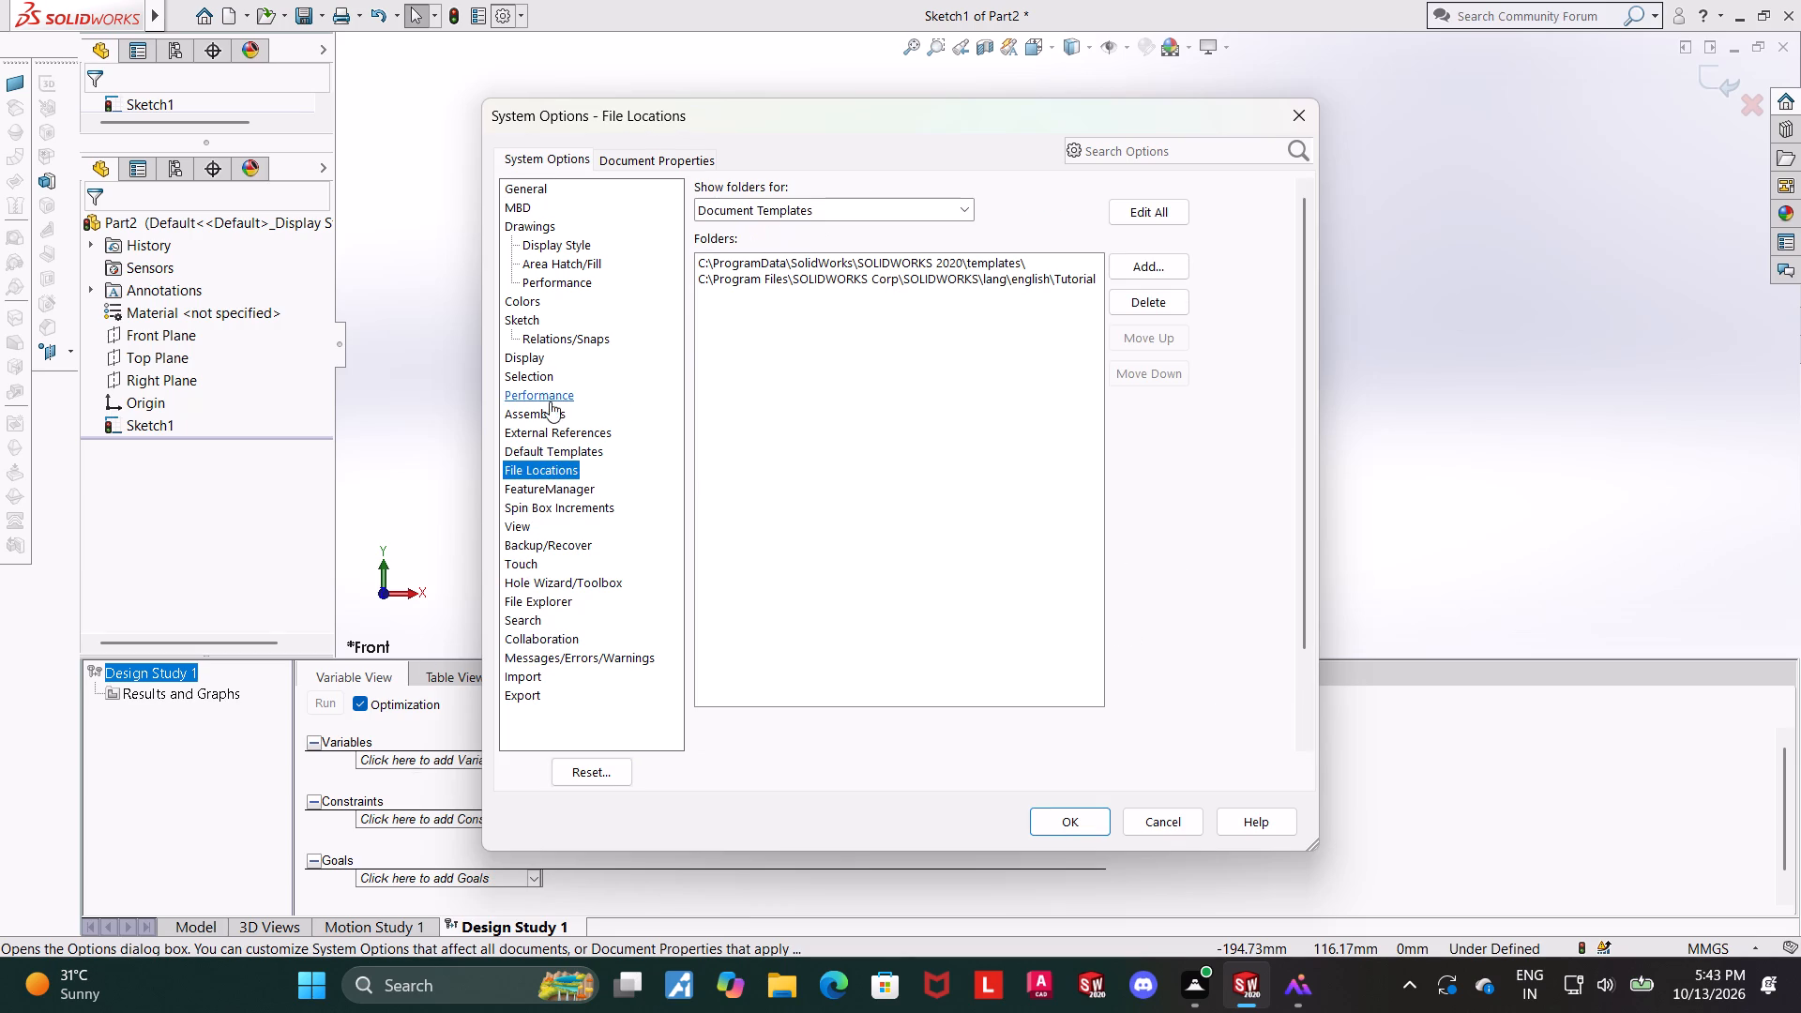
{"action": "left_click", "coordinate": [552, 411]}
{"action": "left_click", "coordinate": [552, 392]}
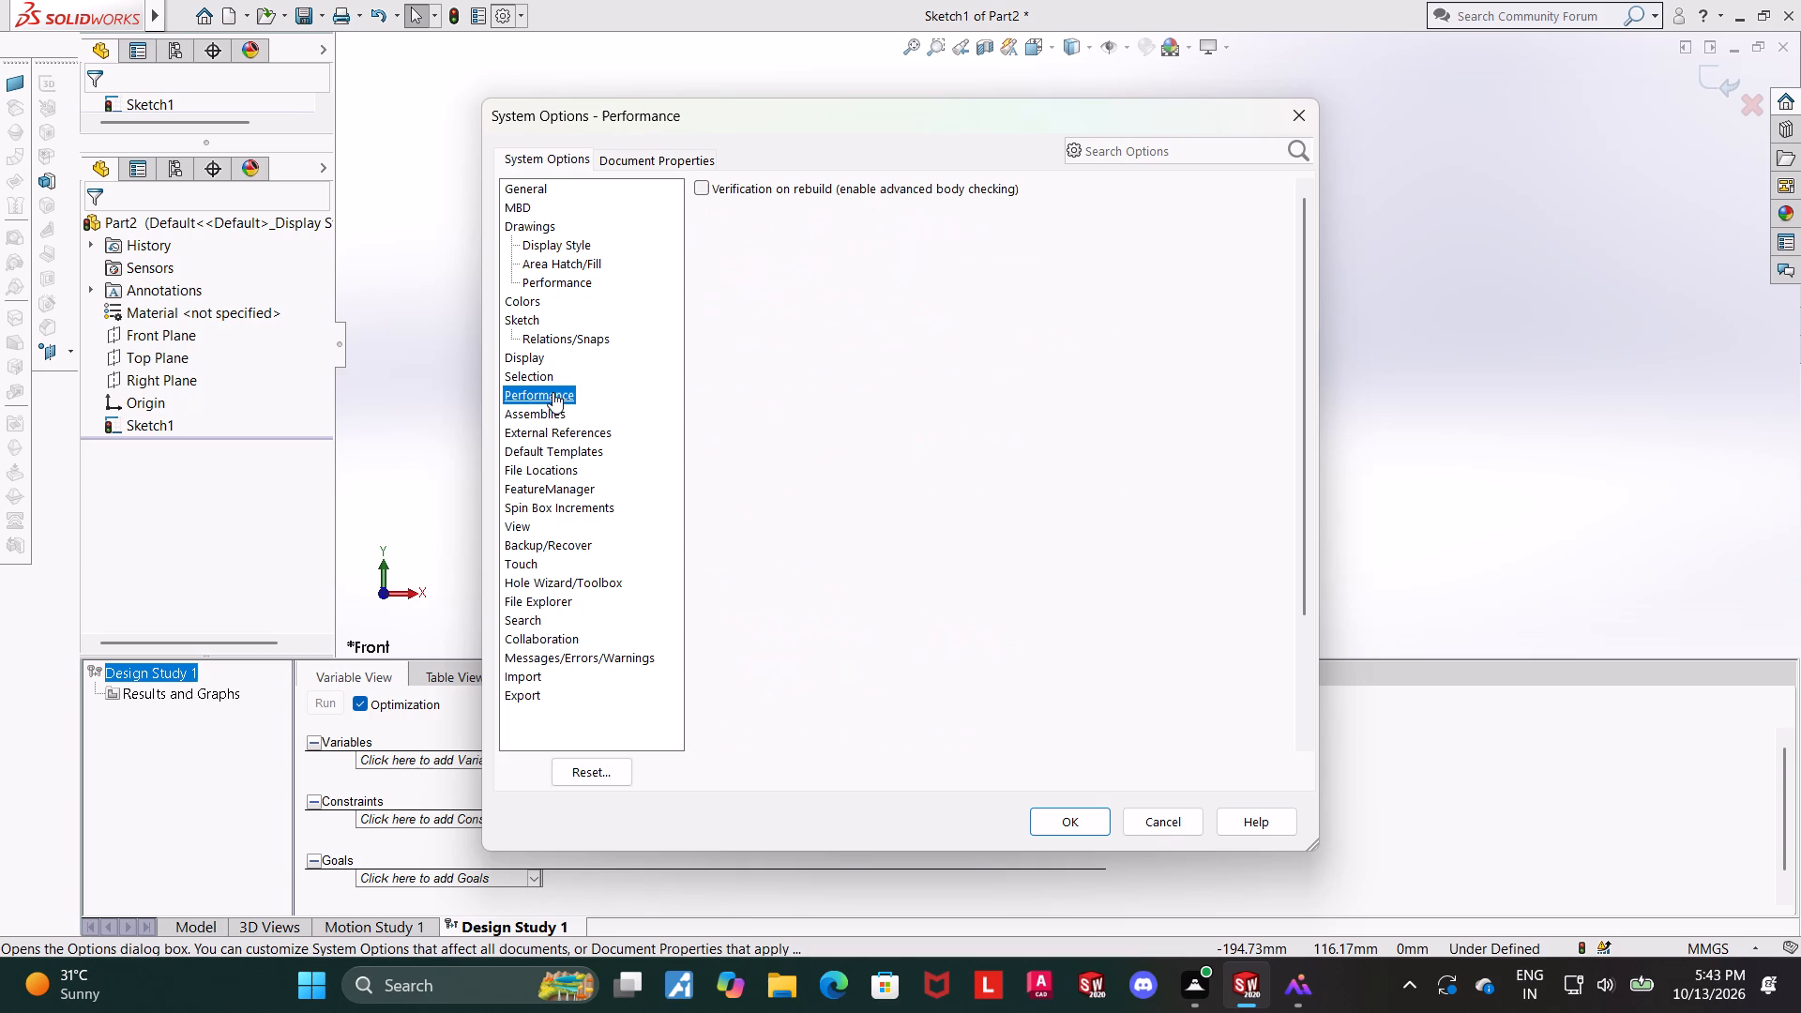
{"action": "left_click", "coordinate": [552, 392]}
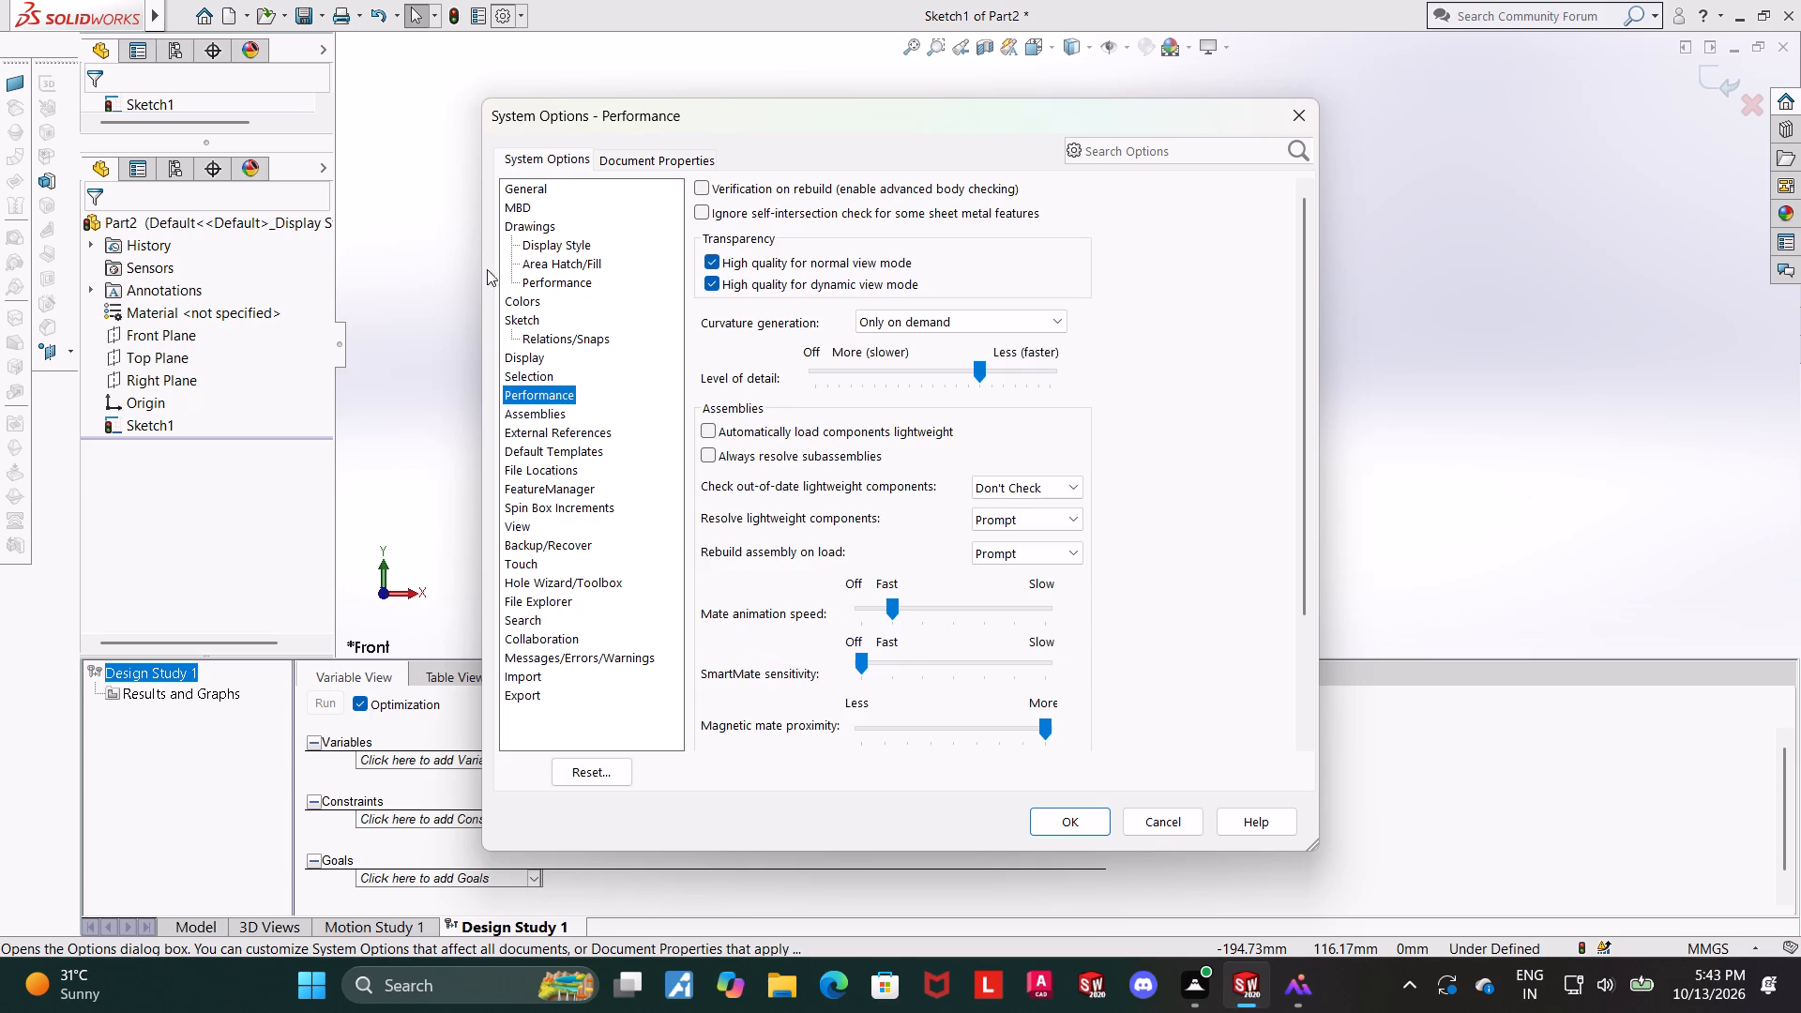
{"action": "left_click", "coordinate": [534, 308]}
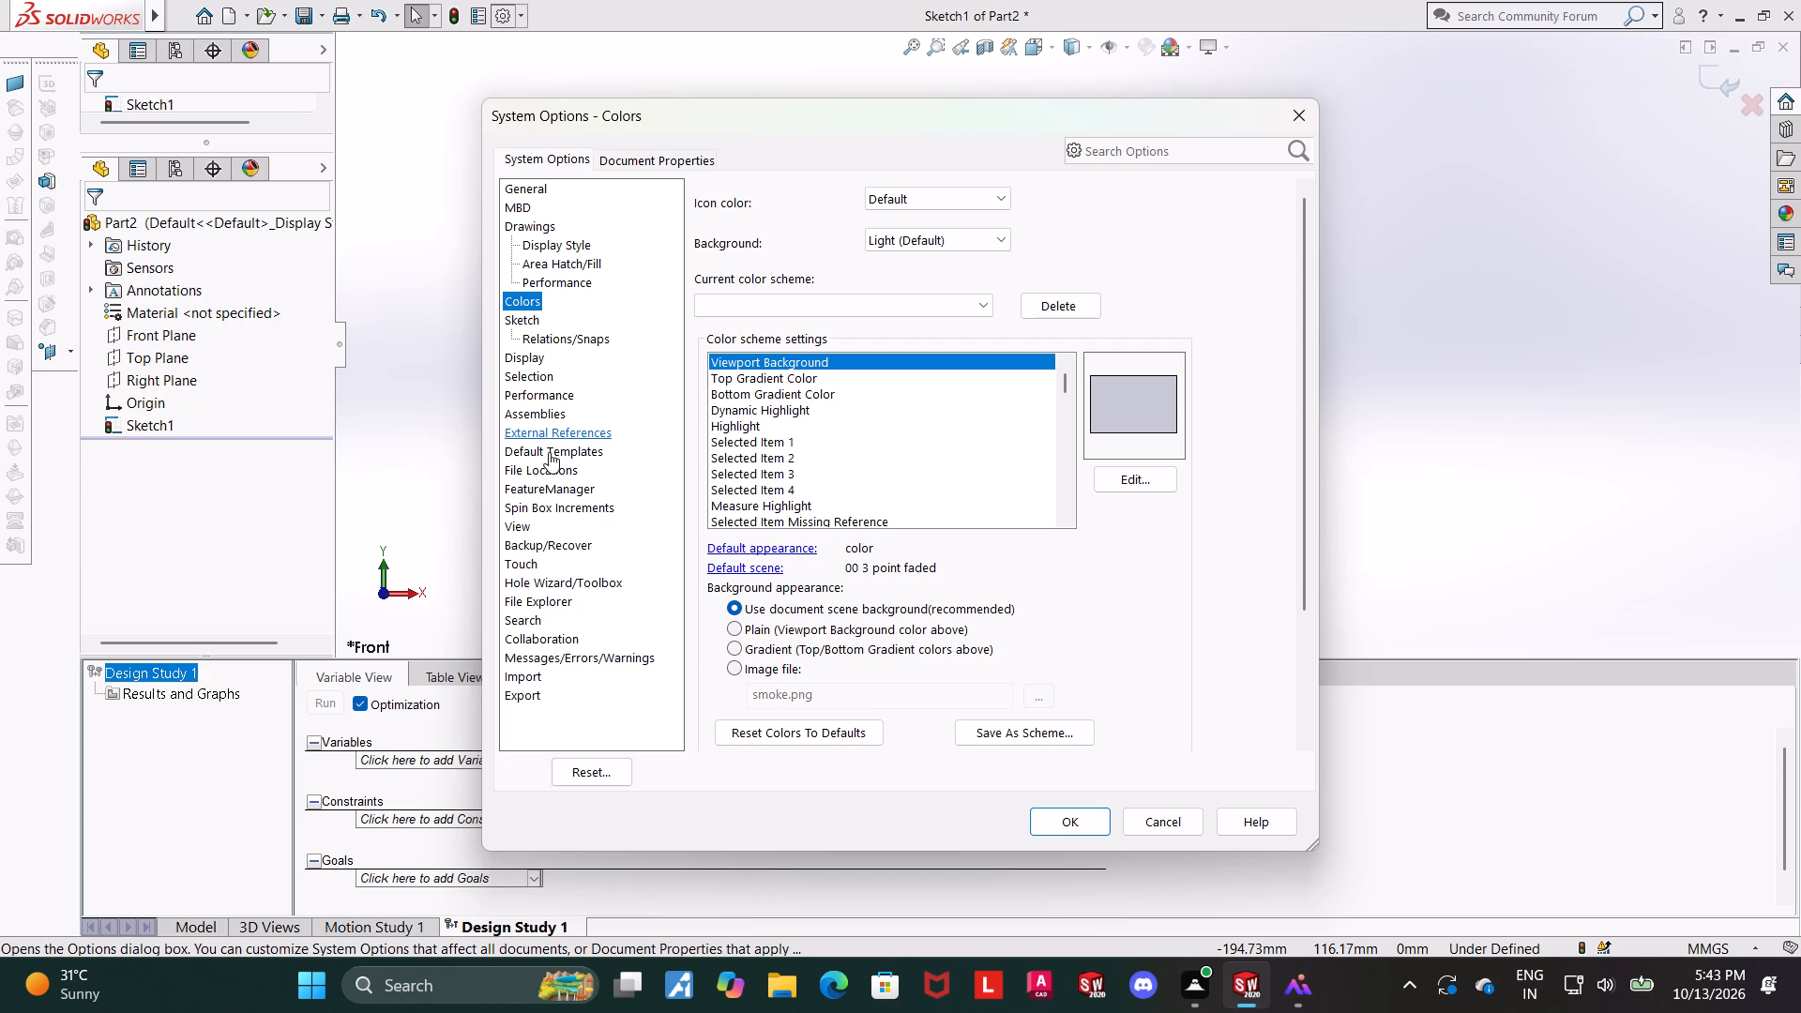
{"action": "left_click", "coordinate": [517, 325]}
{"action": "left_click", "coordinate": [524, 370]}
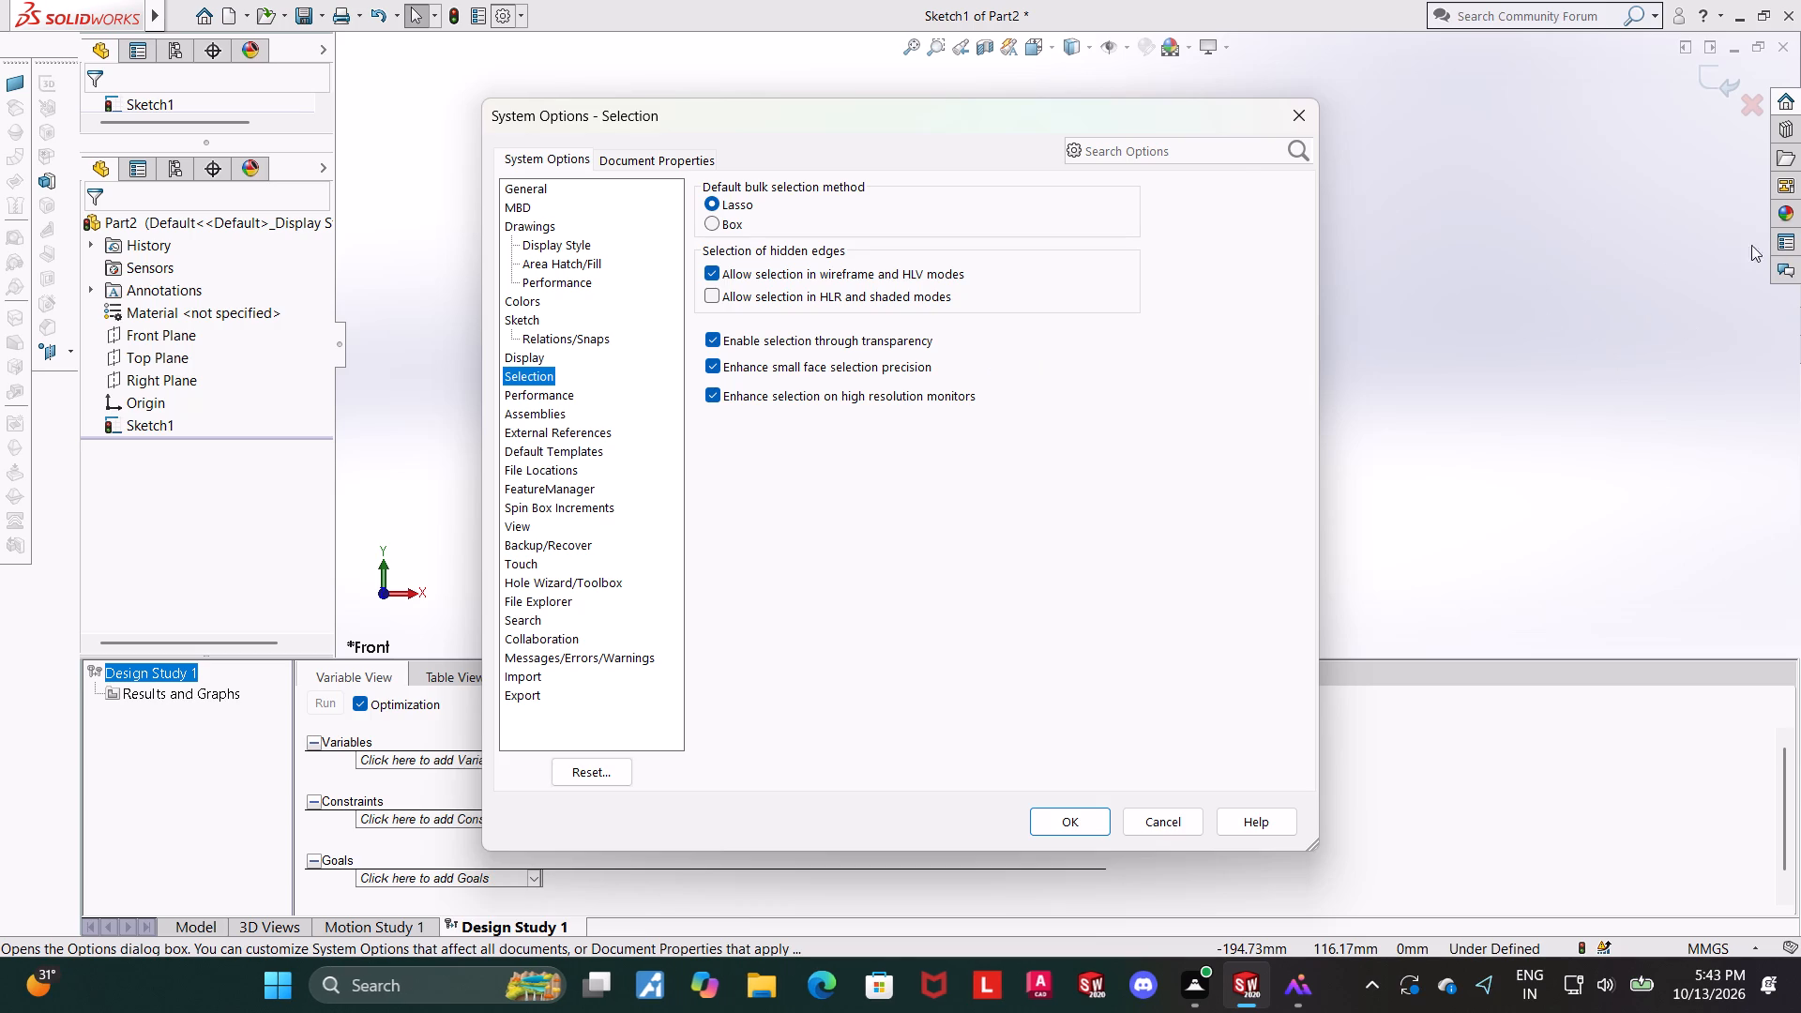
{"action": "left_click", "coordinate": [1294, 116]}
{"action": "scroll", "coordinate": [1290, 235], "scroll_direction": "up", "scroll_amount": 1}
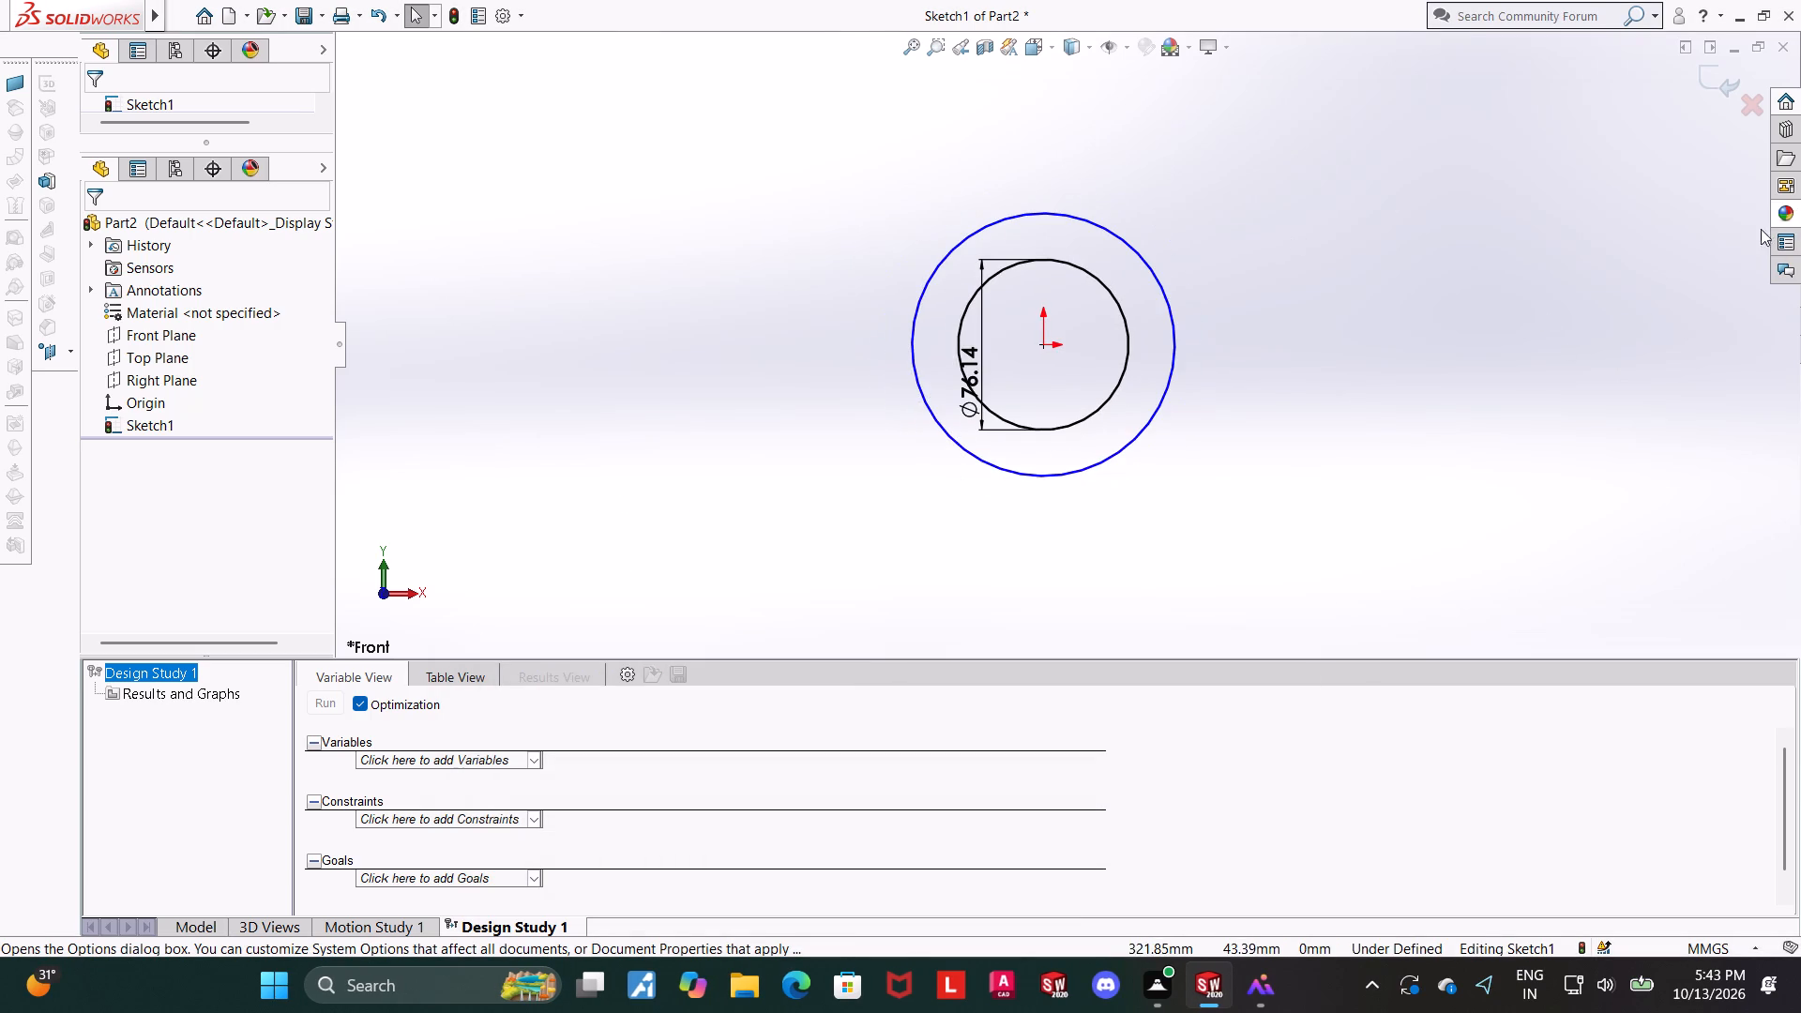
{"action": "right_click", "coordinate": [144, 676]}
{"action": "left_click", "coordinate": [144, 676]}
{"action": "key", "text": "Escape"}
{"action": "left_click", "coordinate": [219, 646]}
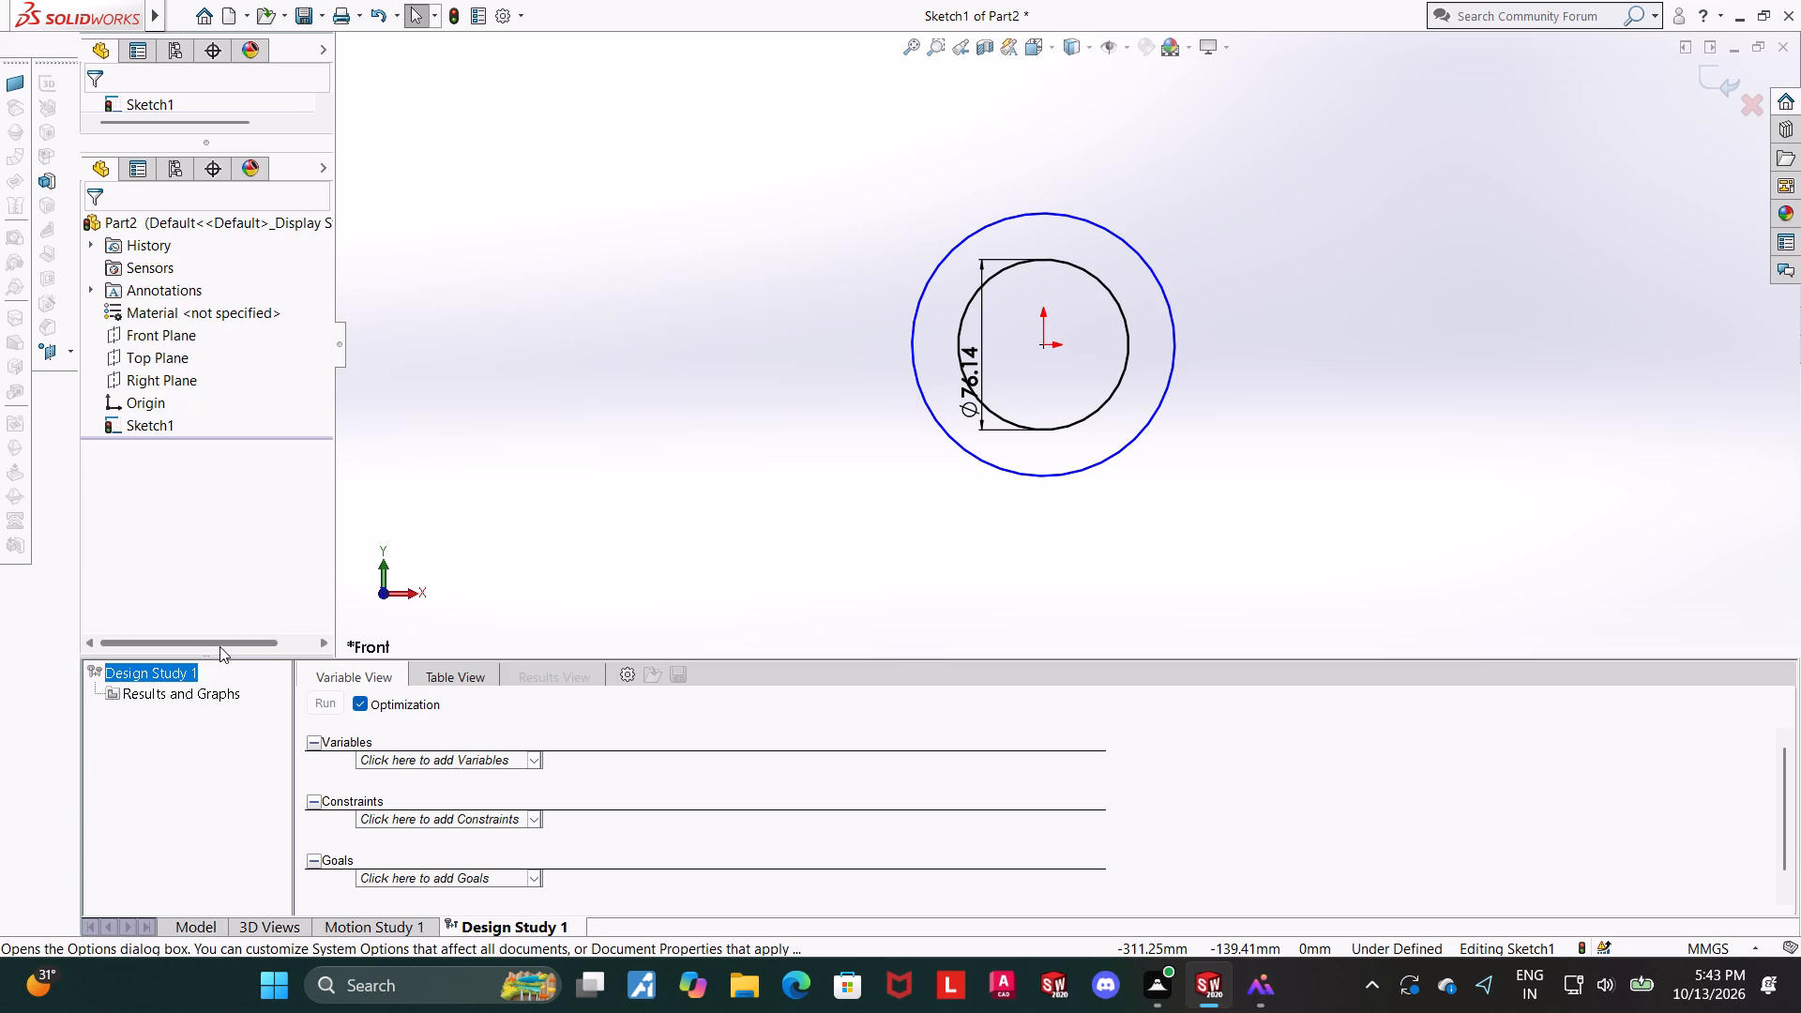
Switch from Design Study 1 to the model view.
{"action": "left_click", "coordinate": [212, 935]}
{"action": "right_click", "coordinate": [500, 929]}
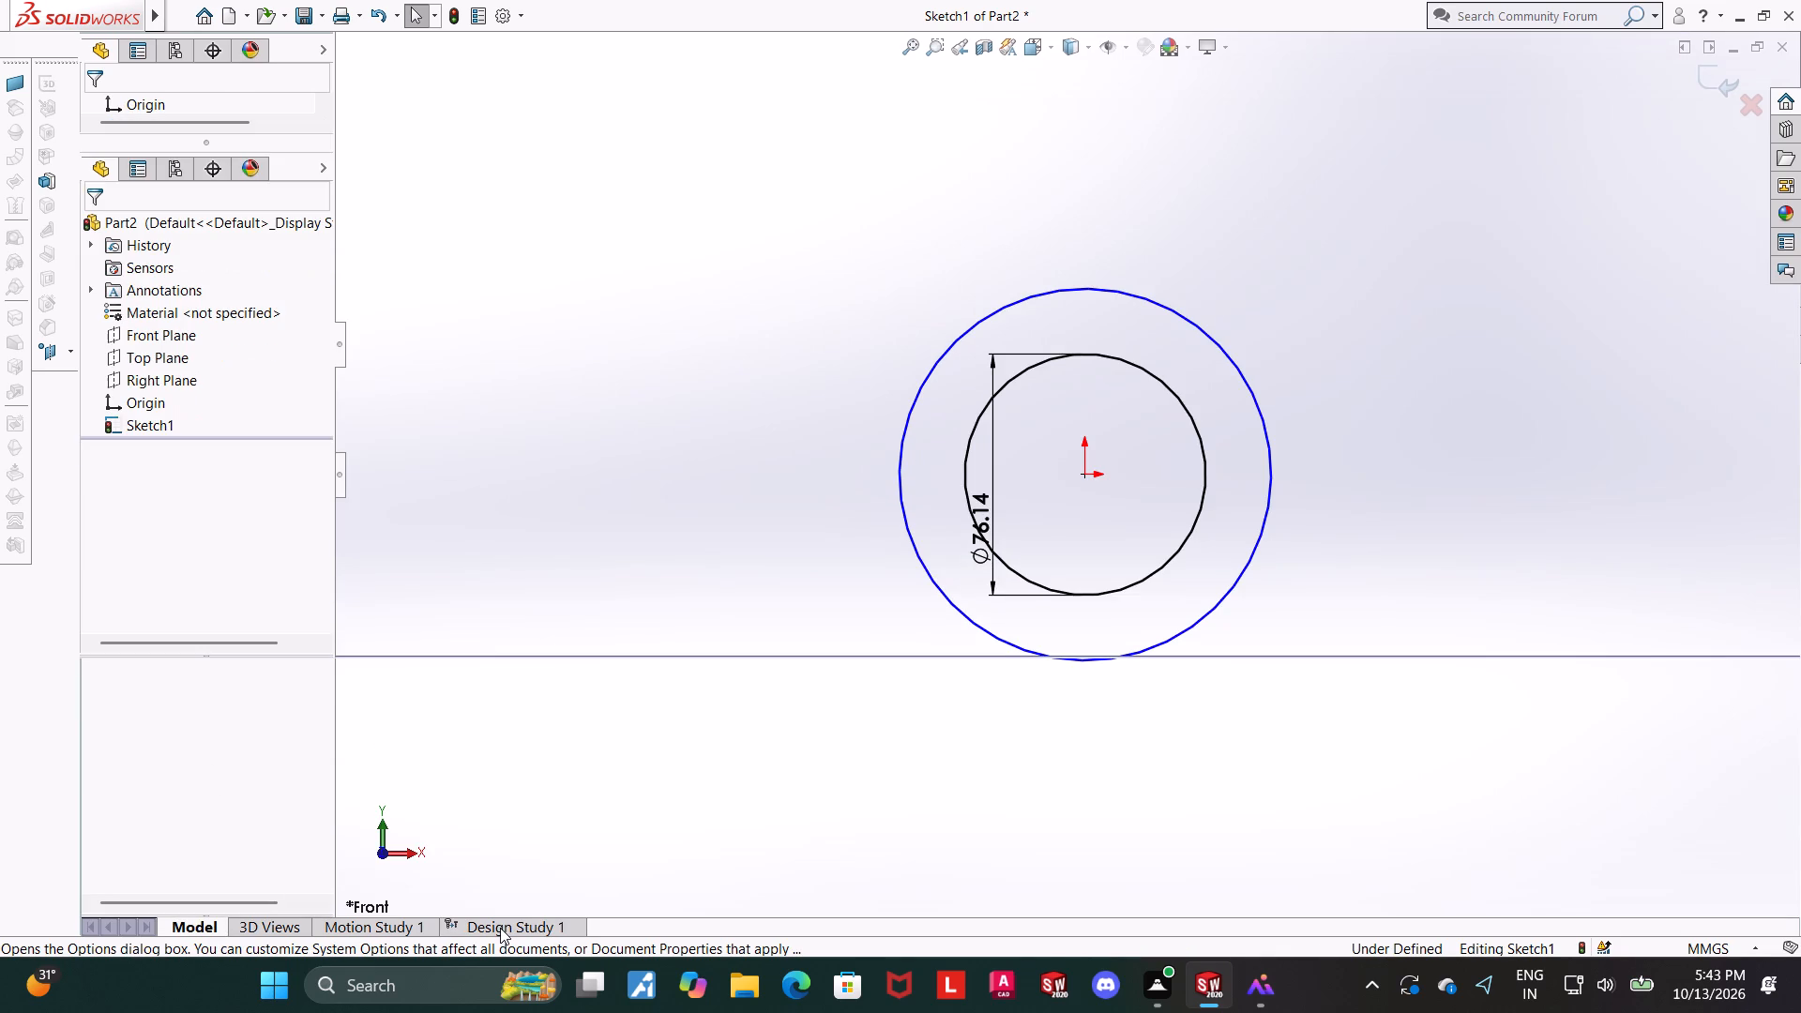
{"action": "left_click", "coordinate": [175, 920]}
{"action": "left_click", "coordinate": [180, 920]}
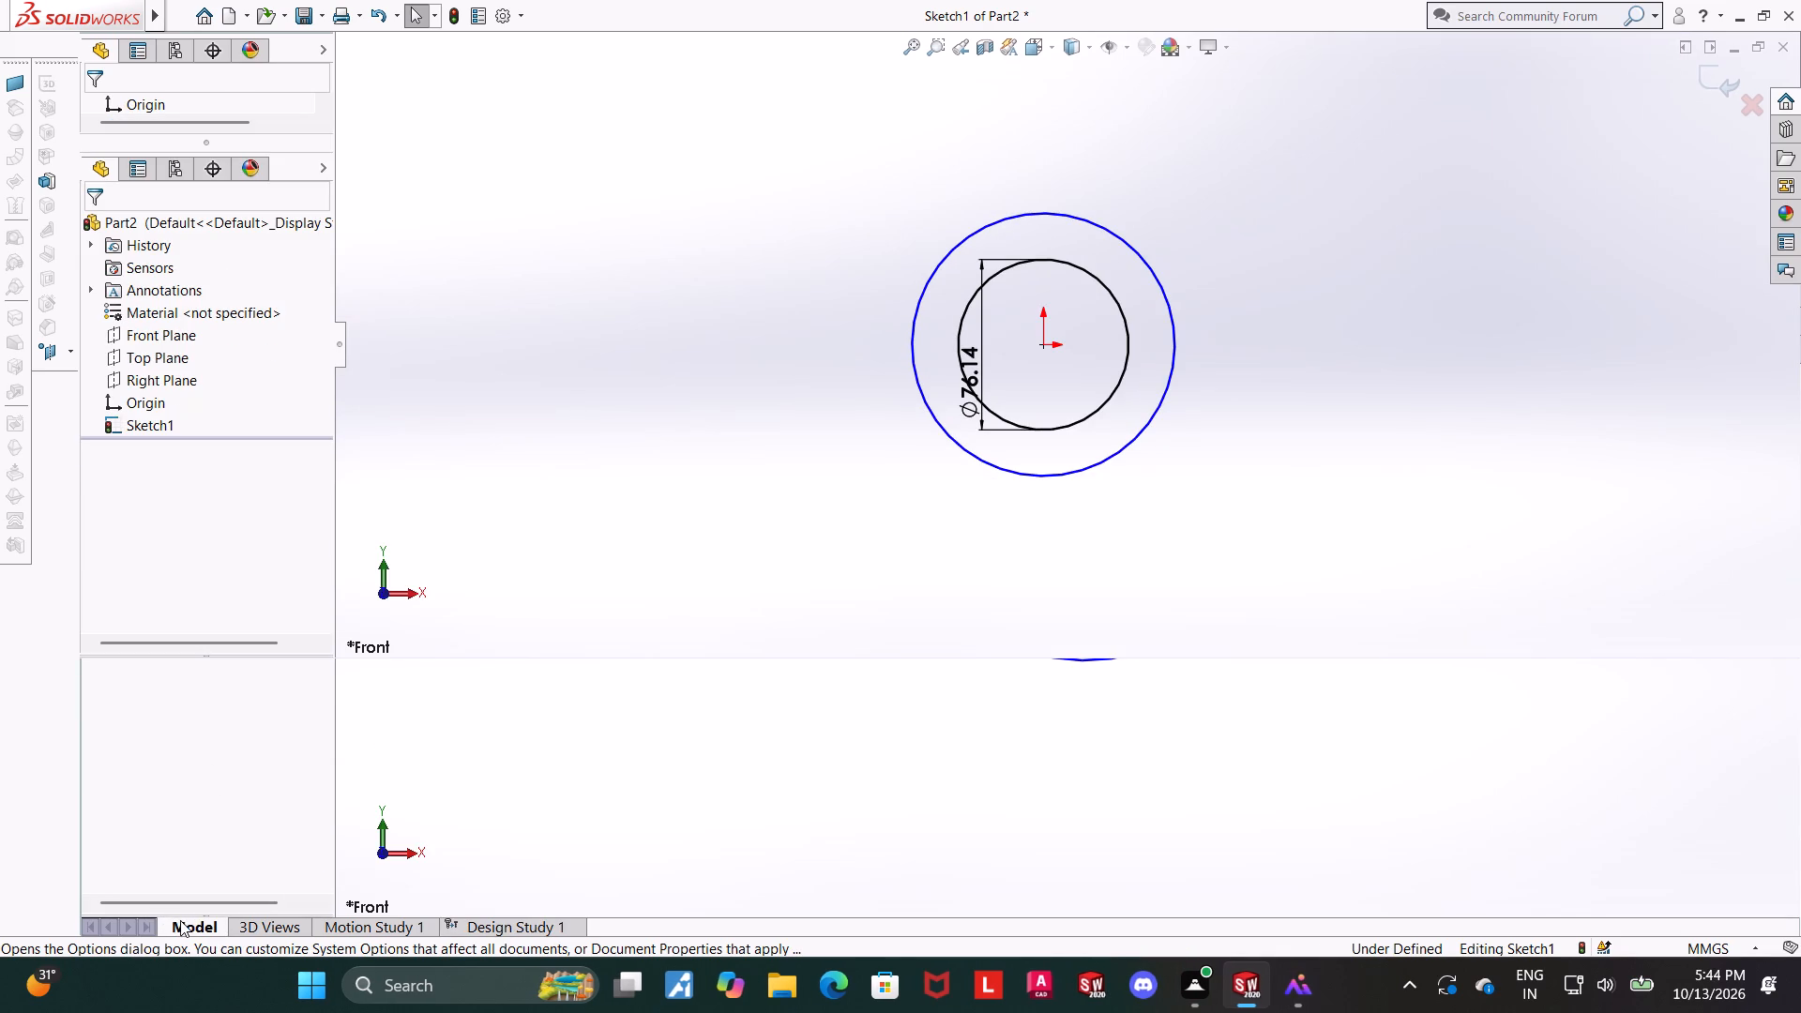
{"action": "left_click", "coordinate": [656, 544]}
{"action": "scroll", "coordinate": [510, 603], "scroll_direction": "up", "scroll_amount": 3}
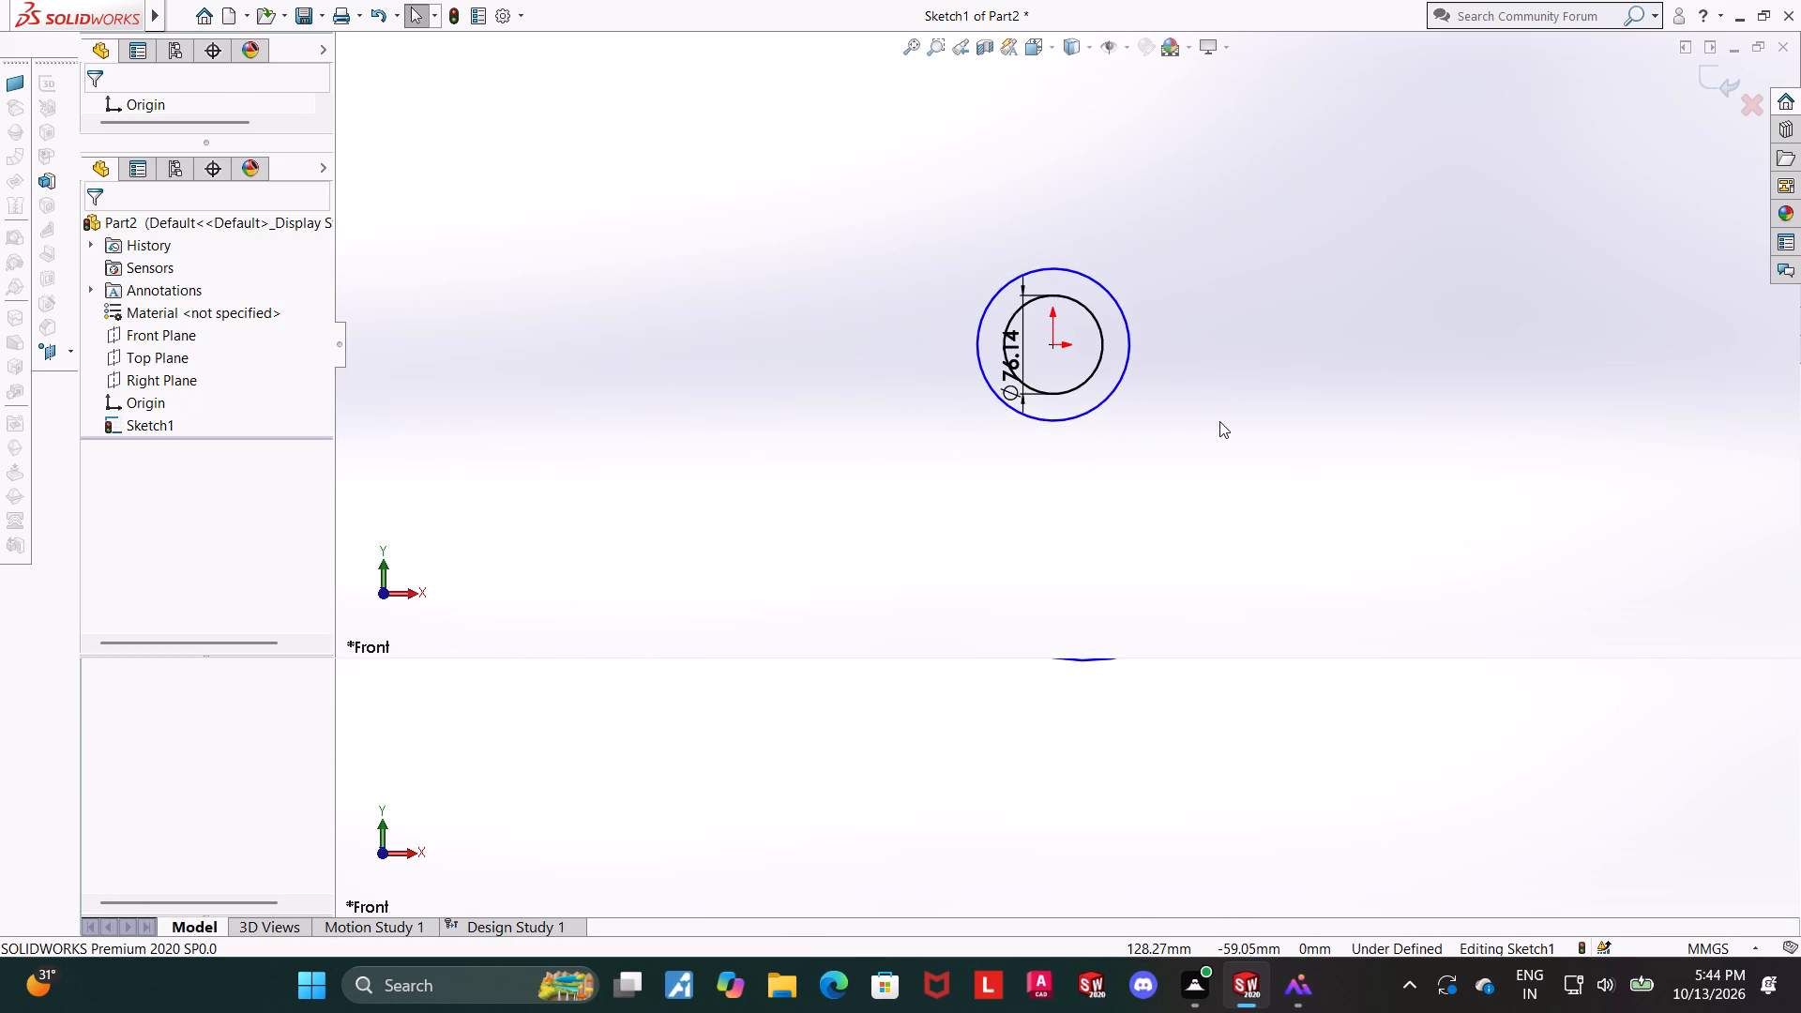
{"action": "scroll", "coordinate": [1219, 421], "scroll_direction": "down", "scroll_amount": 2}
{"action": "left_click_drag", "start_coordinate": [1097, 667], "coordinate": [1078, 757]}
Check Motion Study 1 and Design Study 1, and return to the model view.
{"action": "left_click", "coordinate": [431, 930]}
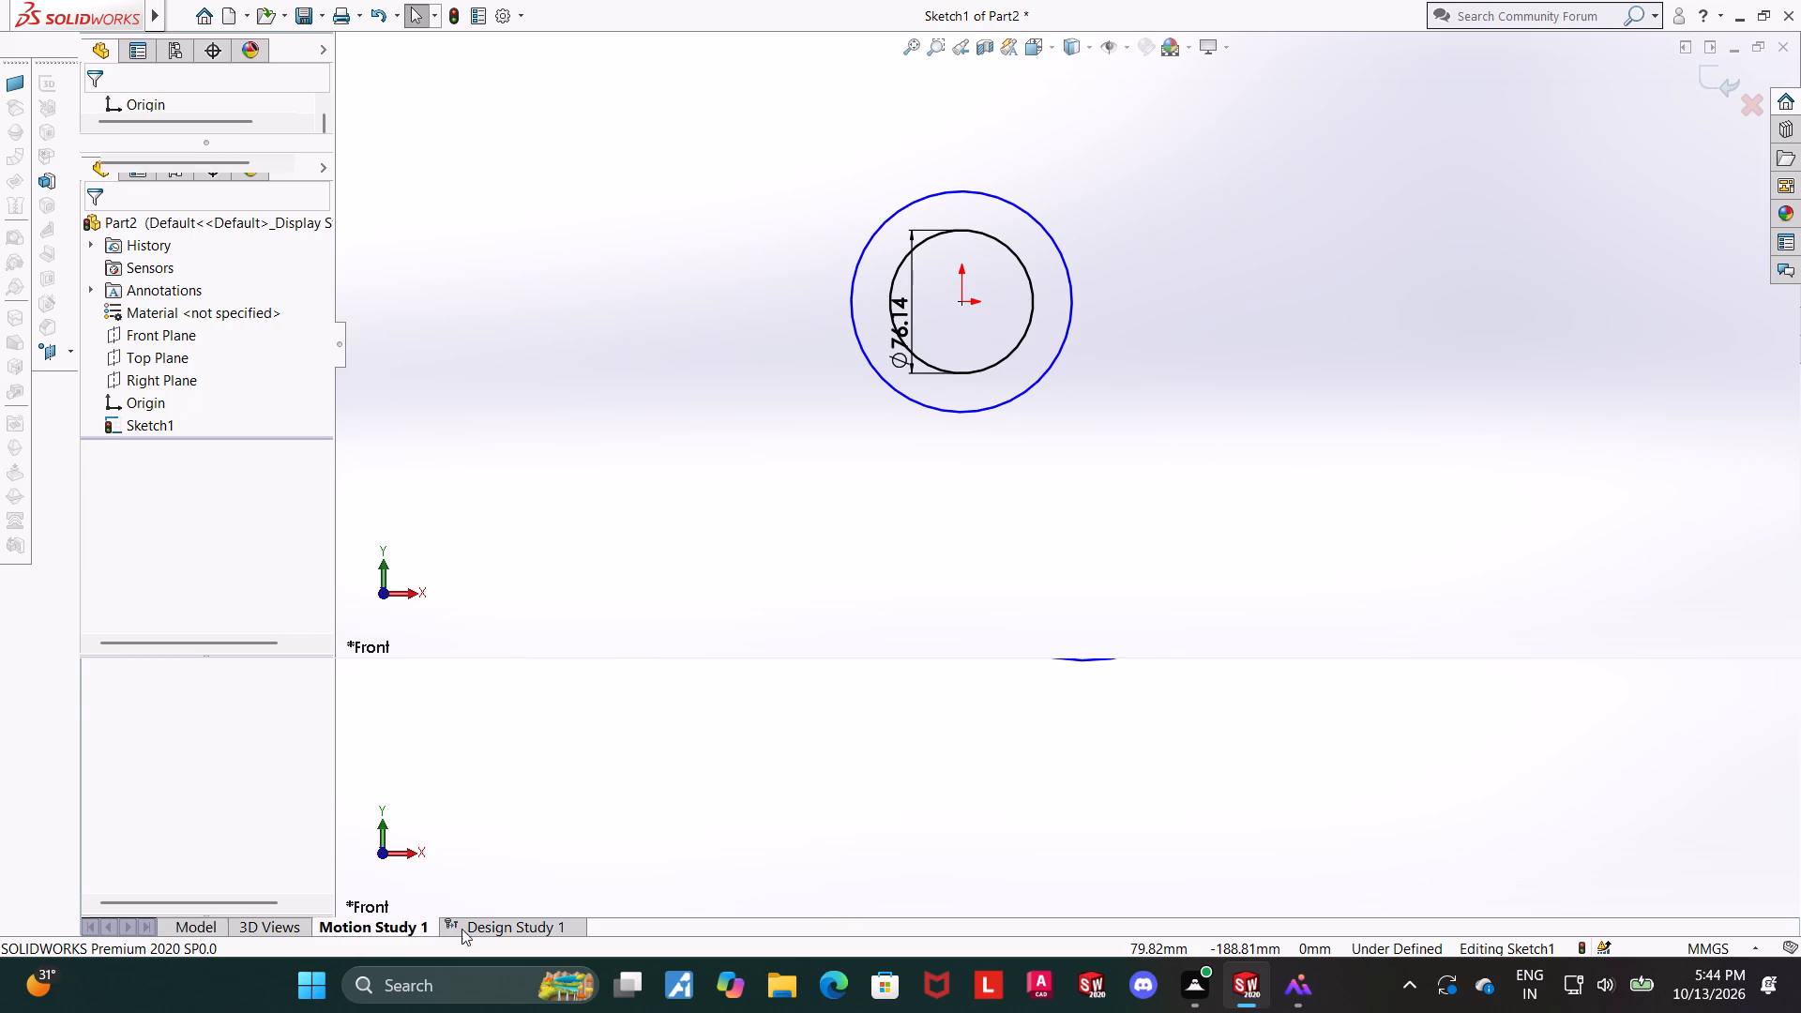
{"action": "left_click", "coordinate": [476, 929]}
{"action": "right_click", "coordinate": [518, 929]}
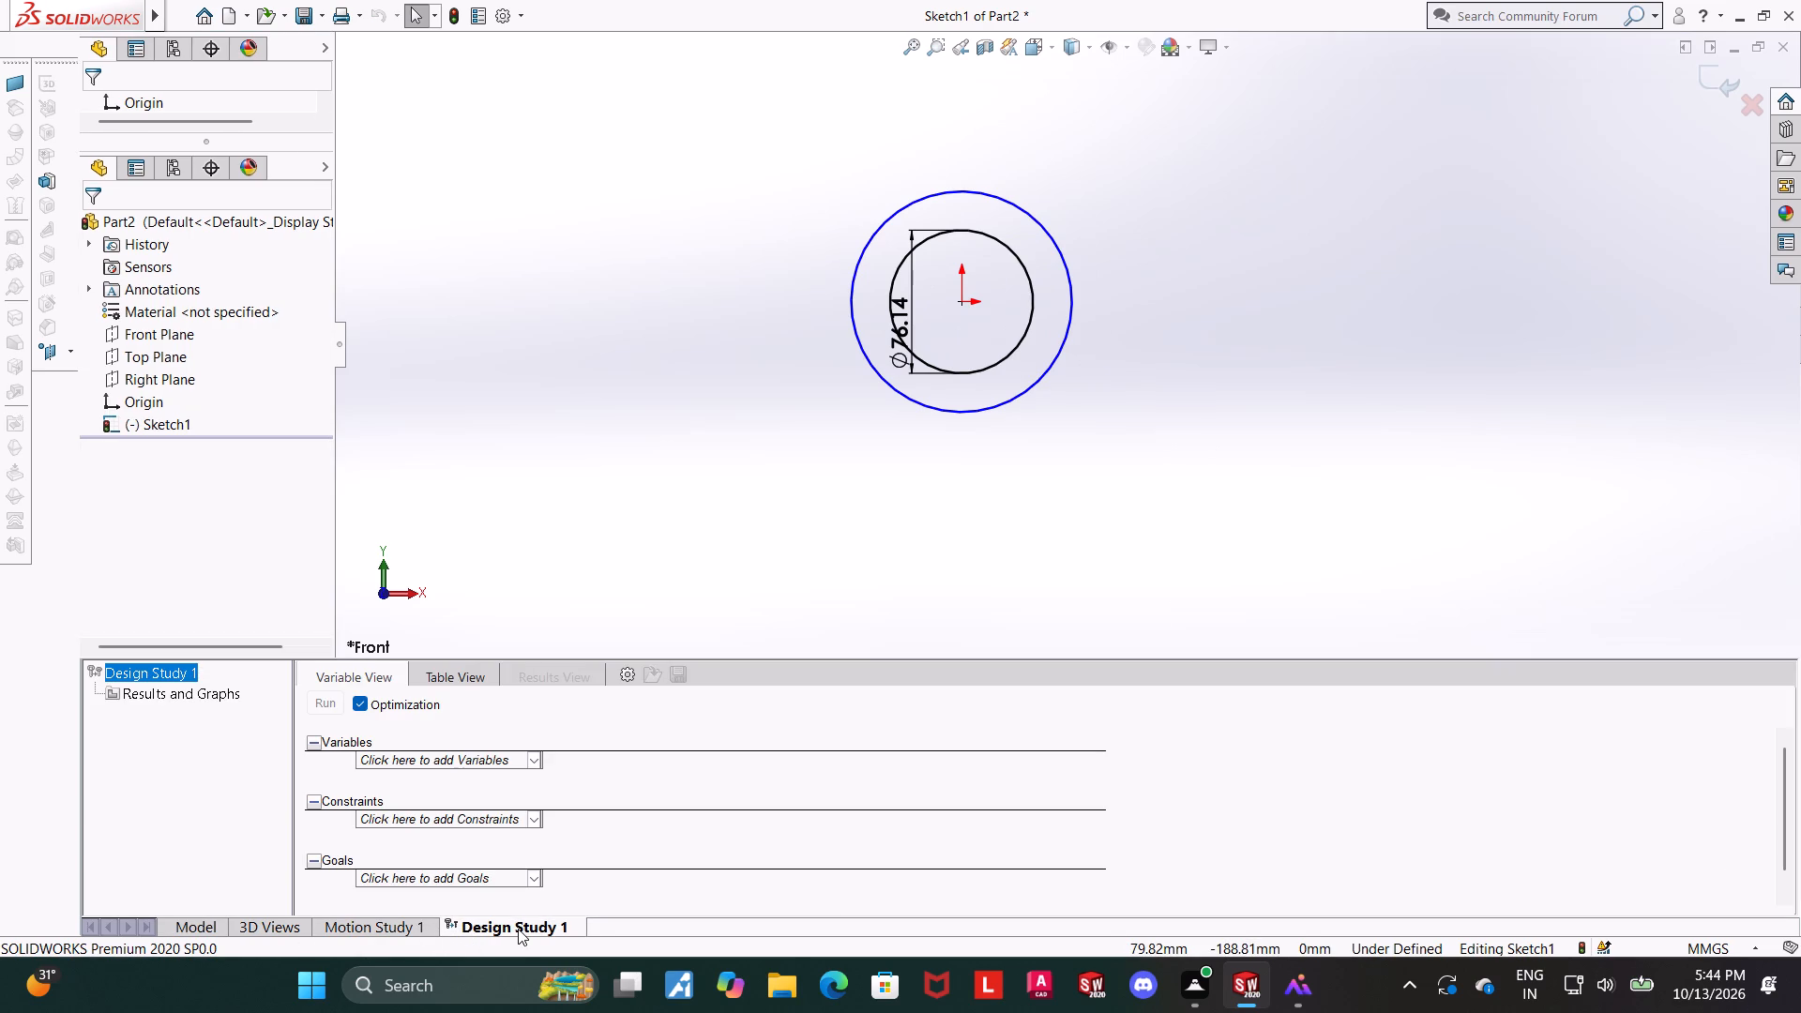
{"action": "left_click", "coordinate": [207, 930]}
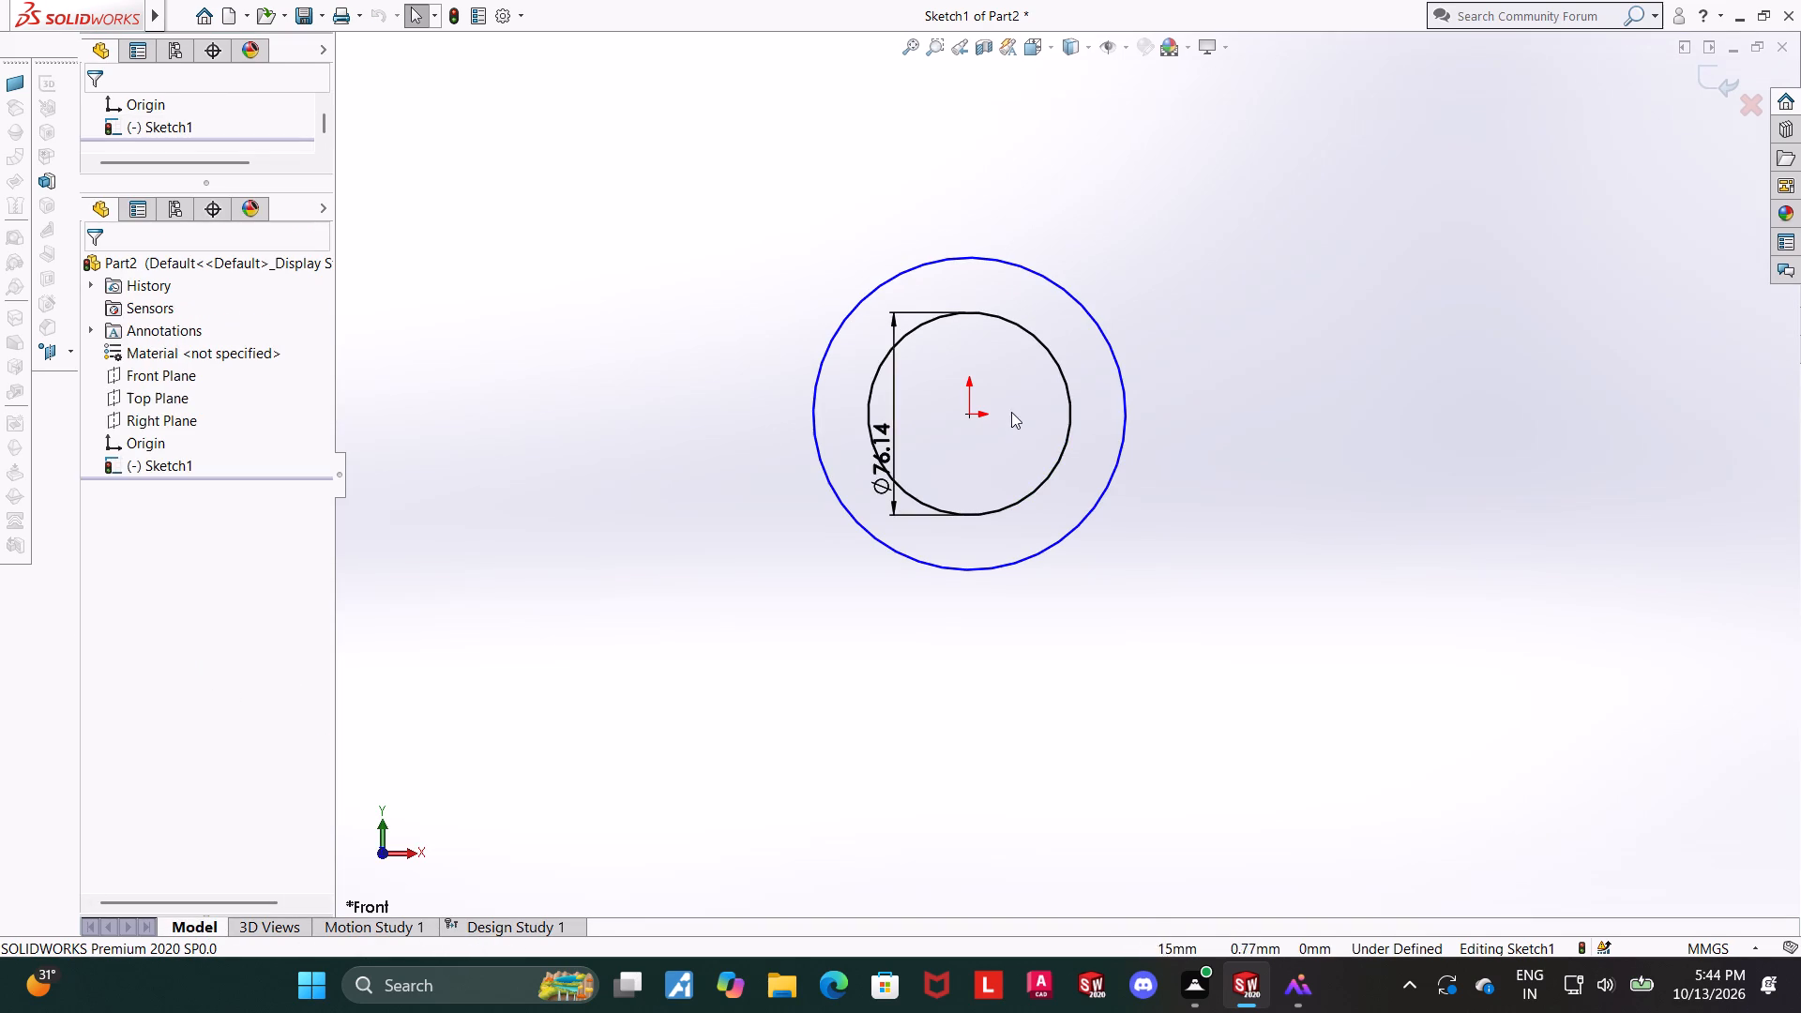
{"action": "scroll", "coordinate": [1021, 411], "scroll_direction": "up", "scroll_amount": 3}
{"action": "scroll", "coordinate": [1025, 291], "scroll_direction": "down", "scroll_amount": 3}
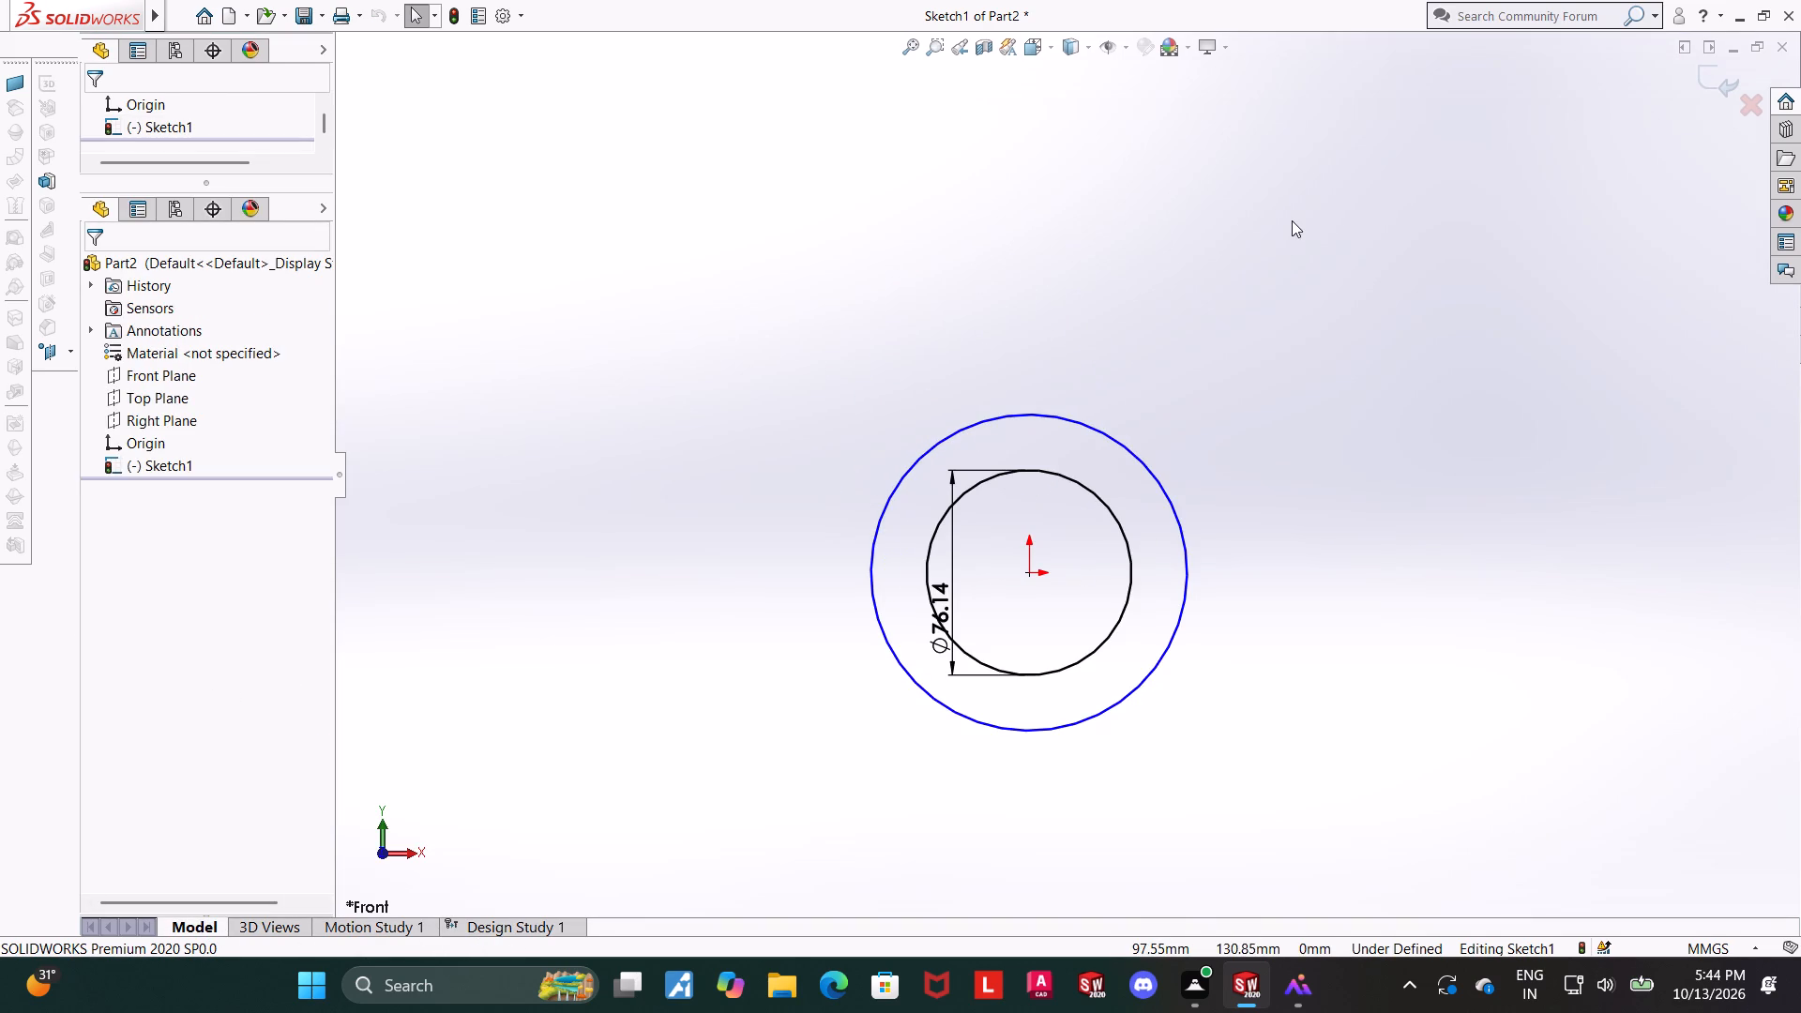
Search the SOLIDWORKS community forum for "command manager" and close the results page.
{"action": "left_click", "coordinate": [1469, 9]}
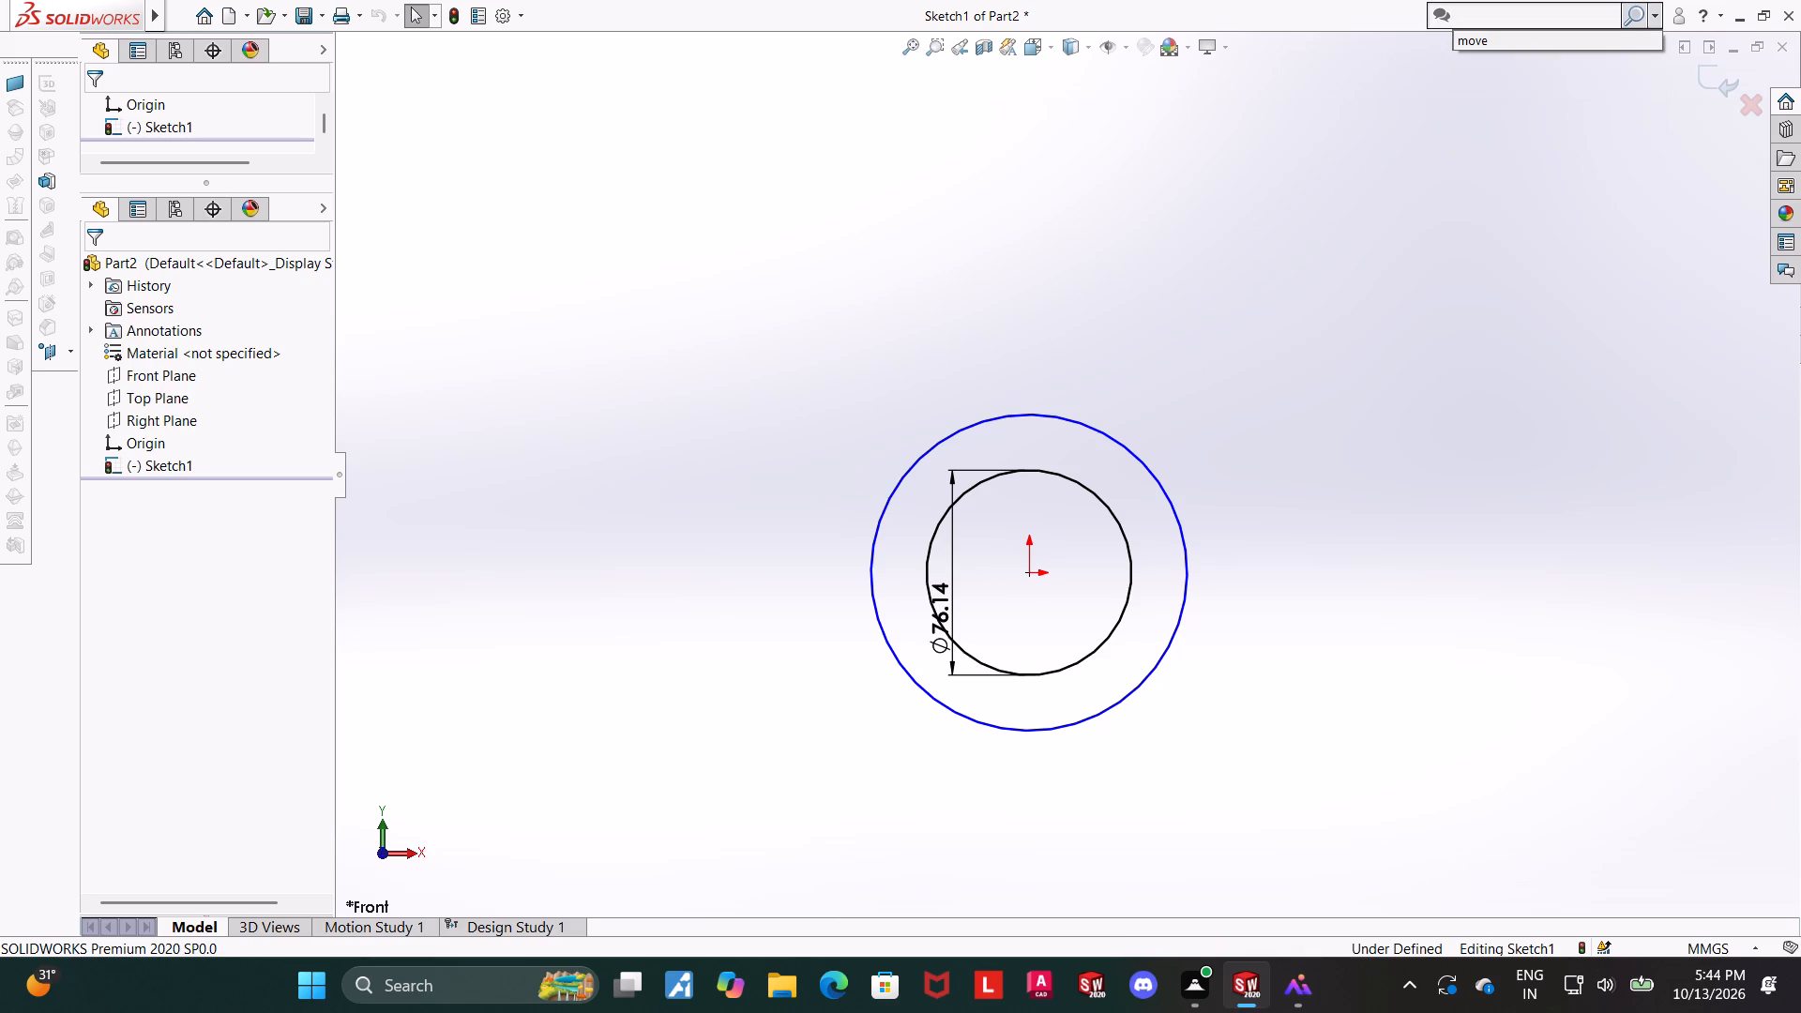
{"action": "type", "text": "command"}
{"action": "key", "text": "space"}
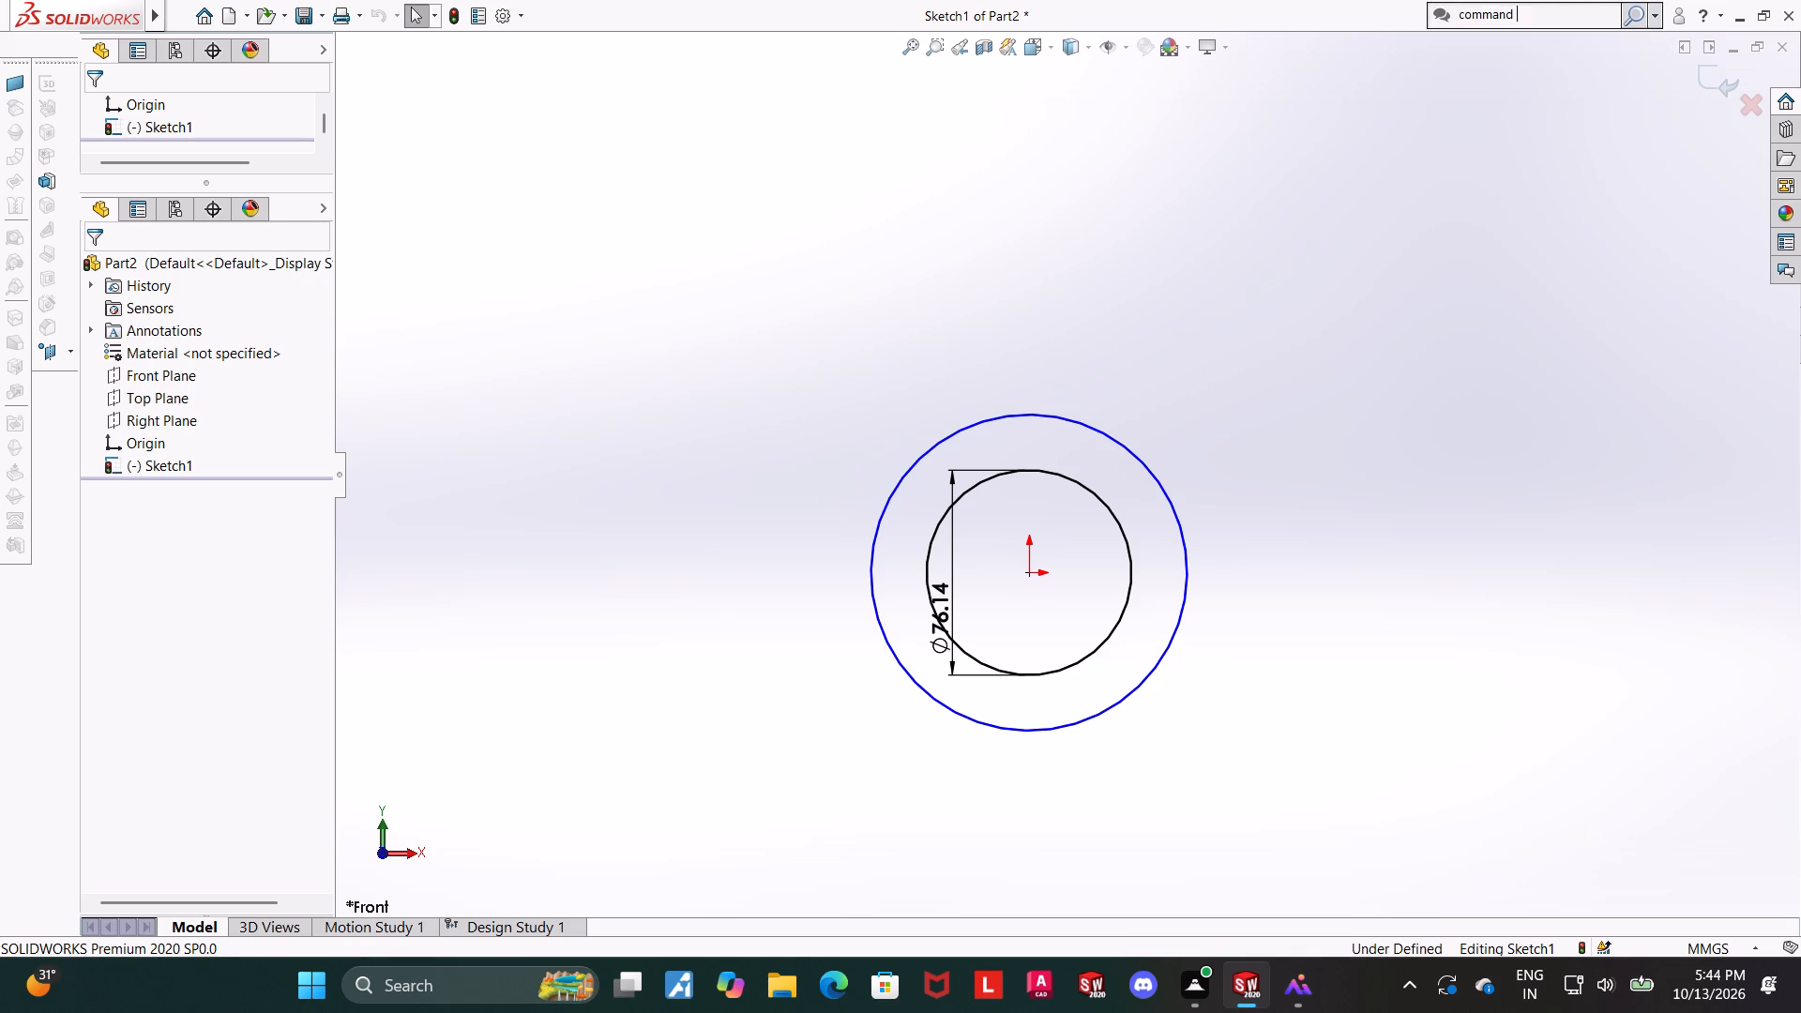
{"action": "type", "text": "manager"}
{"action": "key", "text": "Return"}
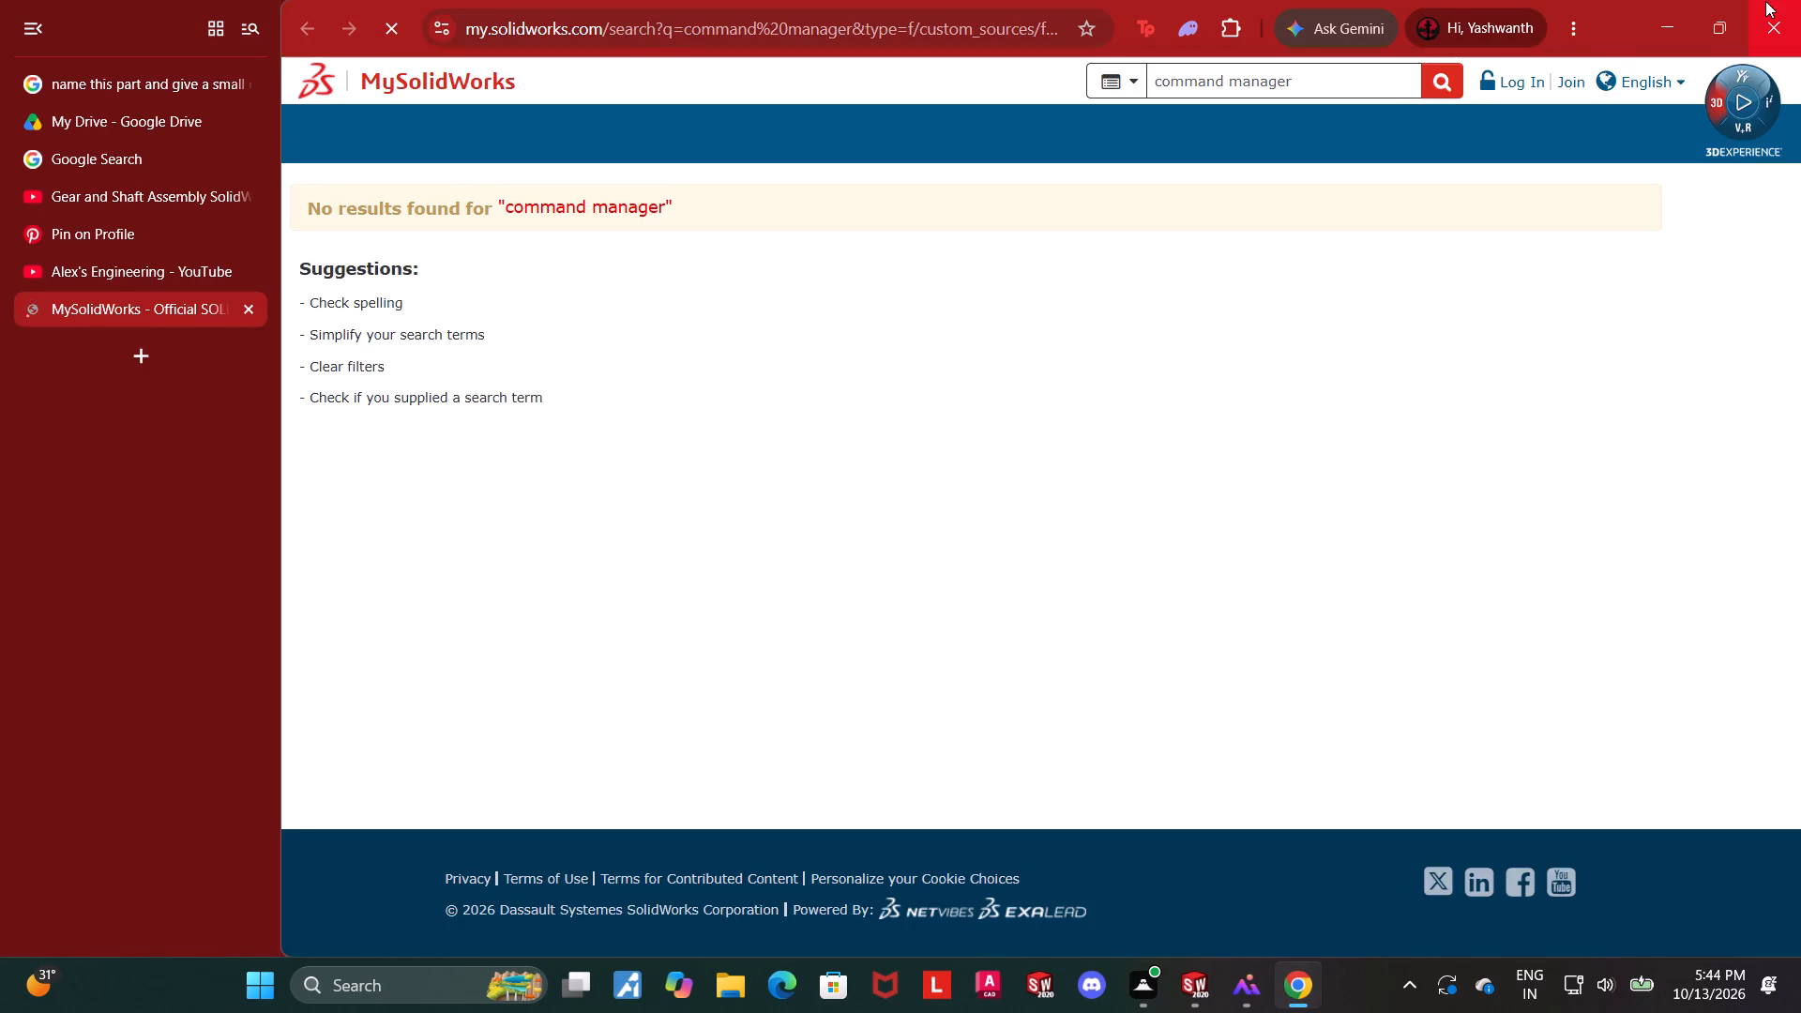
{"action": "left_click", "coordinate": [1765, 1]}
{"action": "scroll", "coordinate": [1211, 275], "scroll_direction": "up", "scroll_amount": 1}
{"action": "scroll", "coordinate": [1133, 300], "scroll_direction": "down", "scroll_amount": 1}
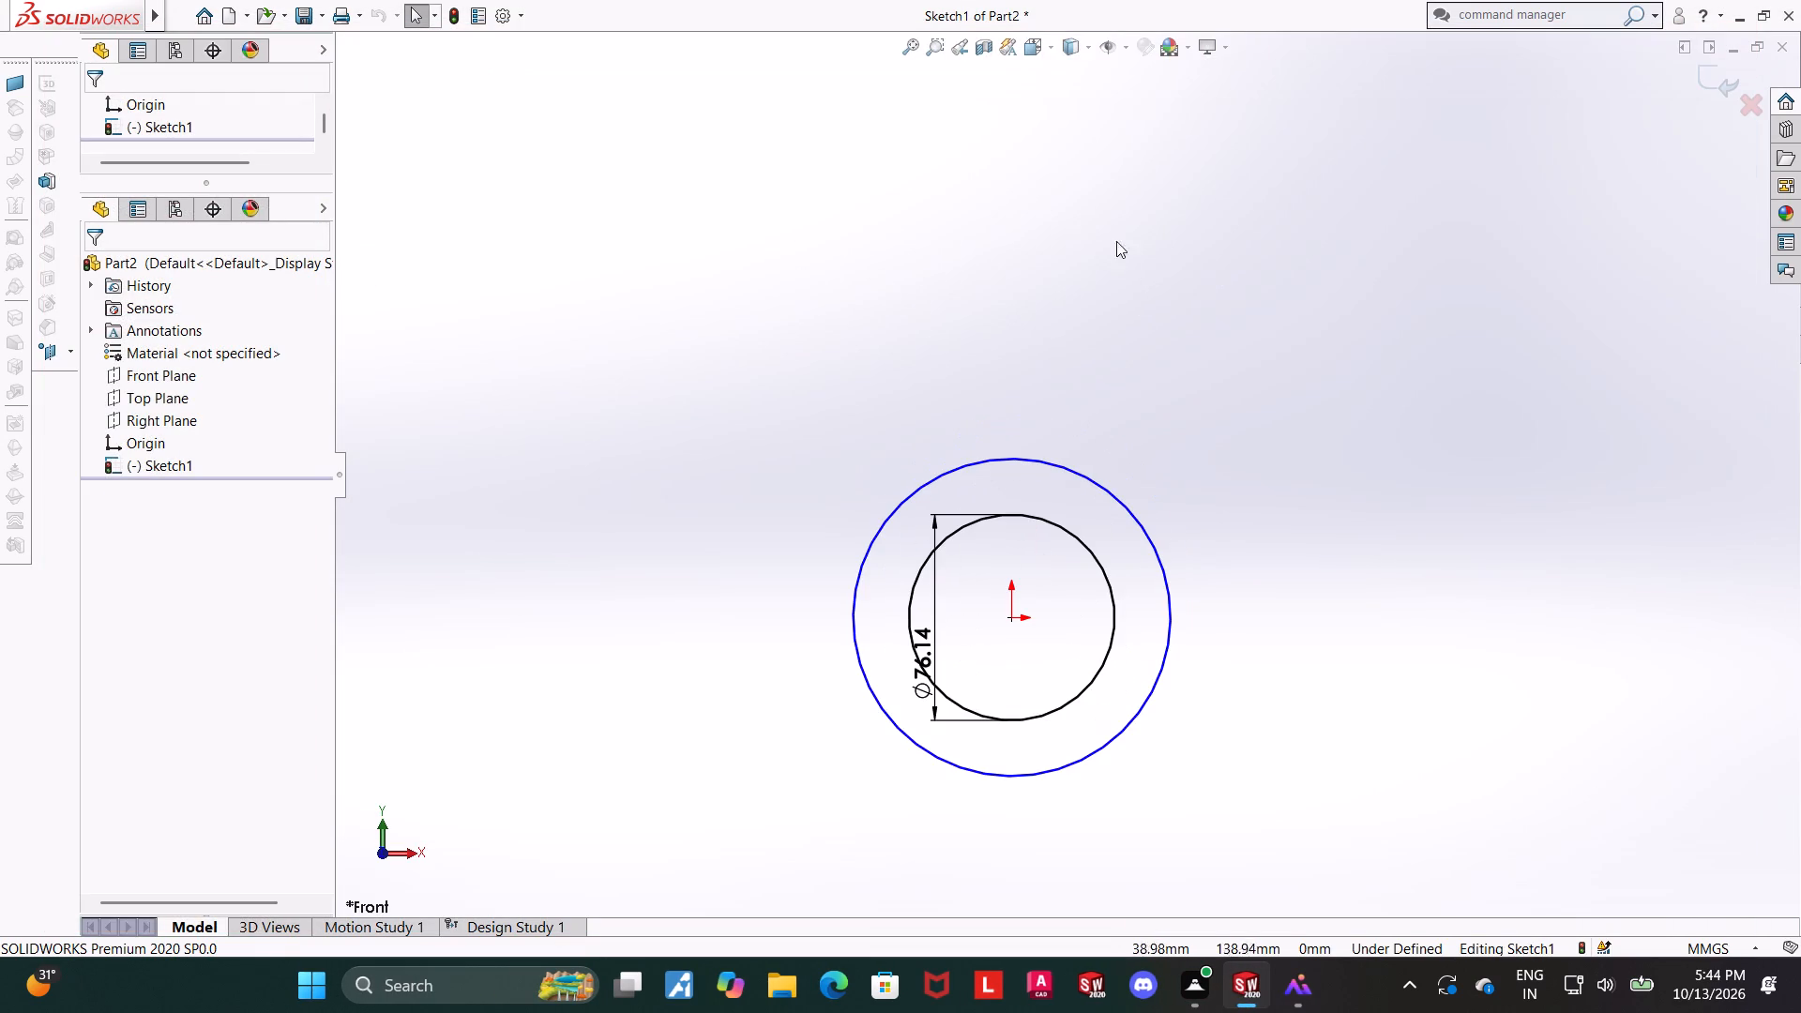
Enable the CommandManager to restore the ribbon above the graphics area.
{"action": "right_click", "coordinate": [1097, 209]}
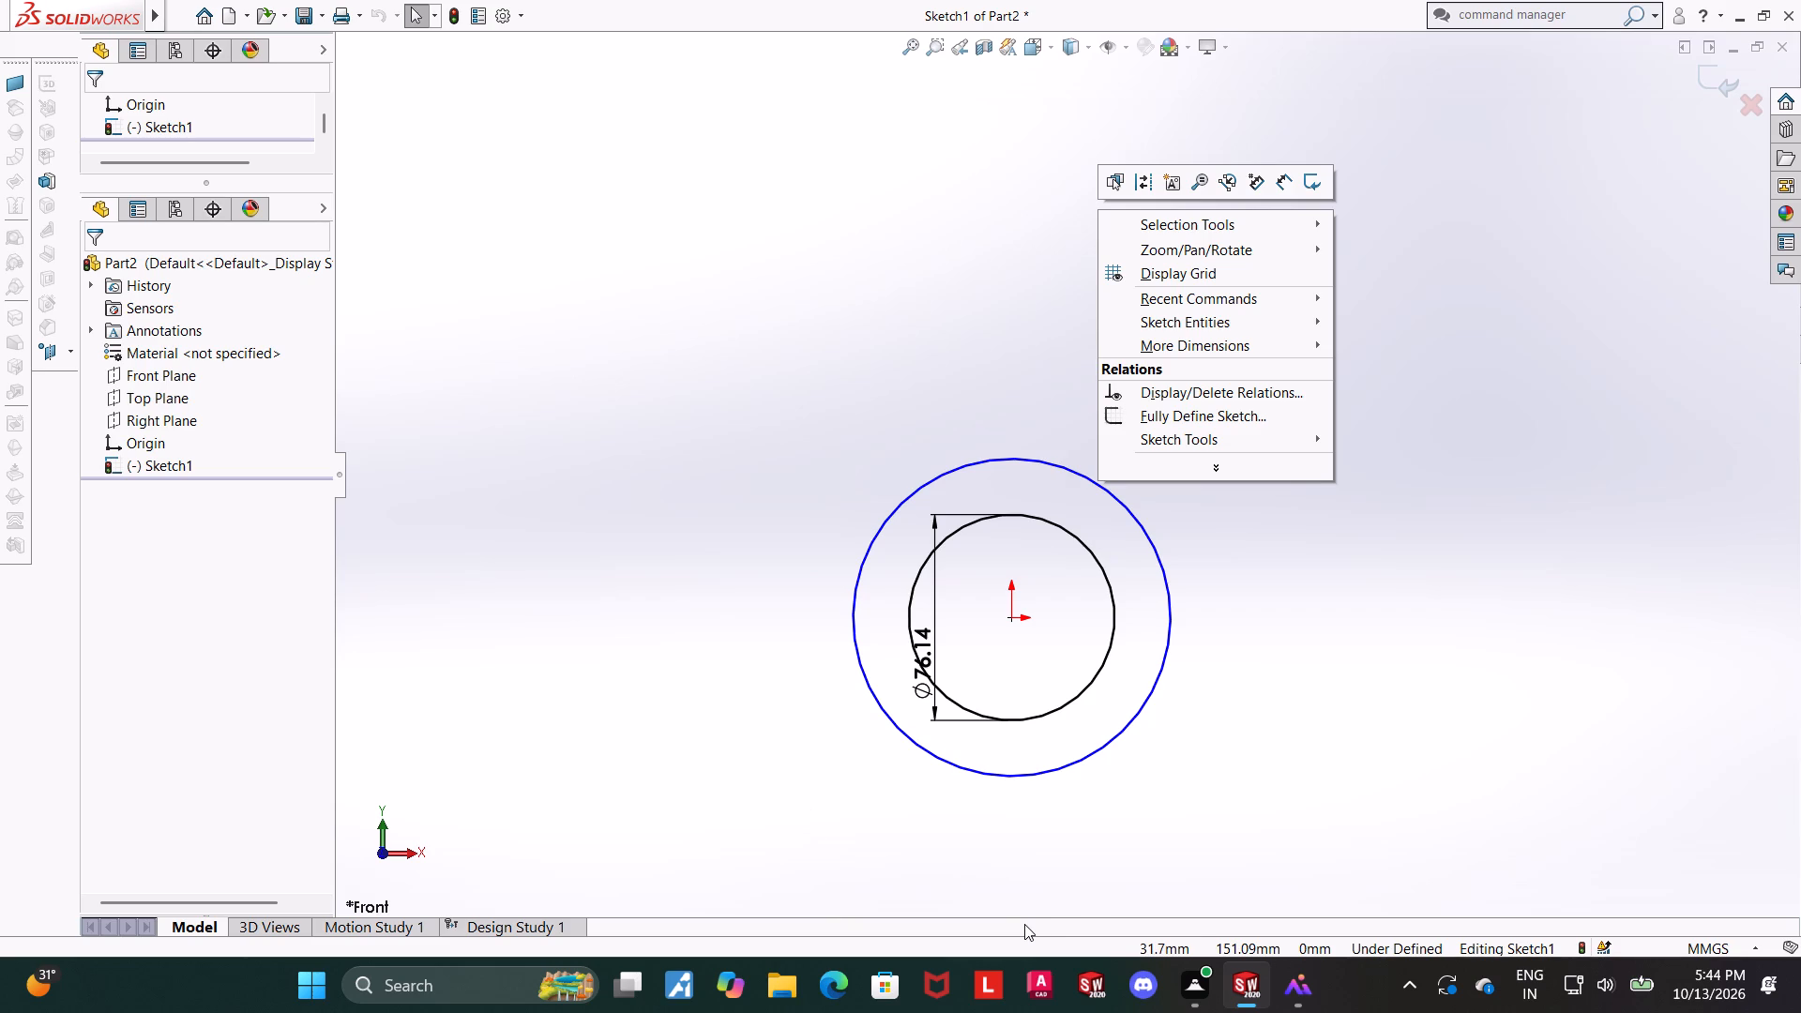
{"action": "right_click", "coordinate": [1102, 839]}
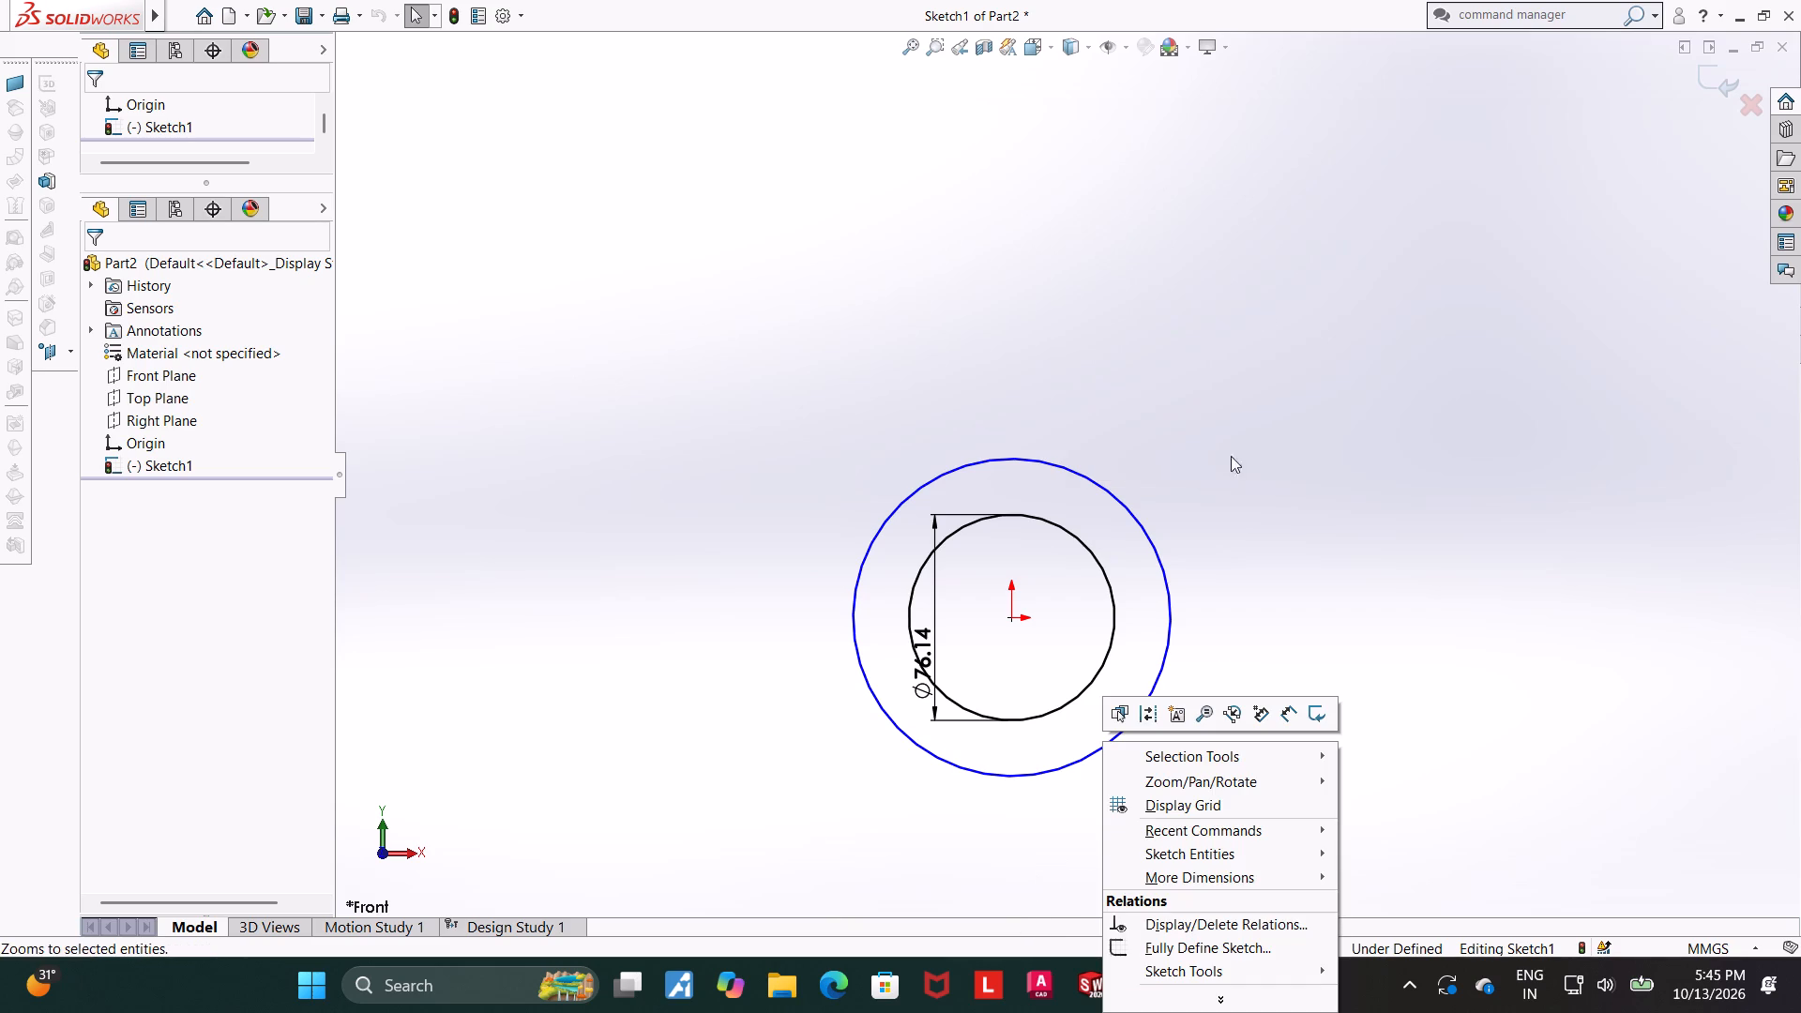
{"action": "right_click", "coordinate": [1264, 295]}
{"action": "right_click", "coordinate": [1077, 942]}
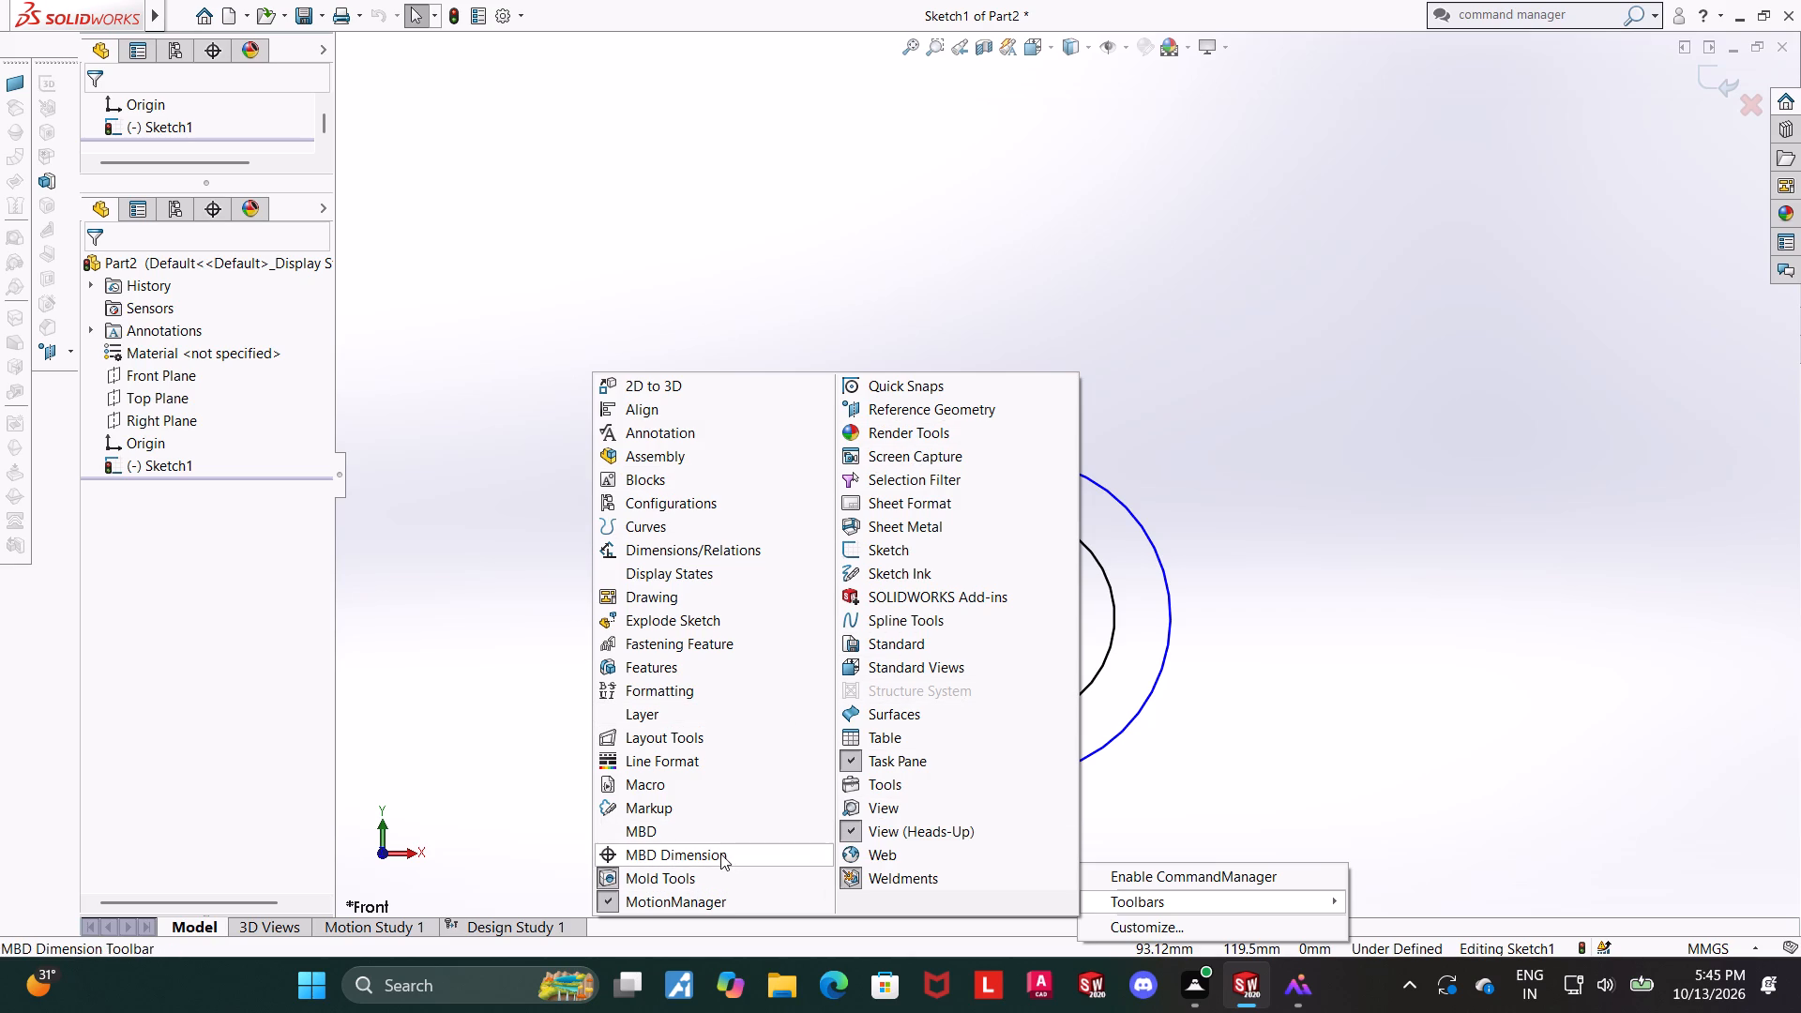
{"action": "left_click", "coordinate": [1171, 877]}
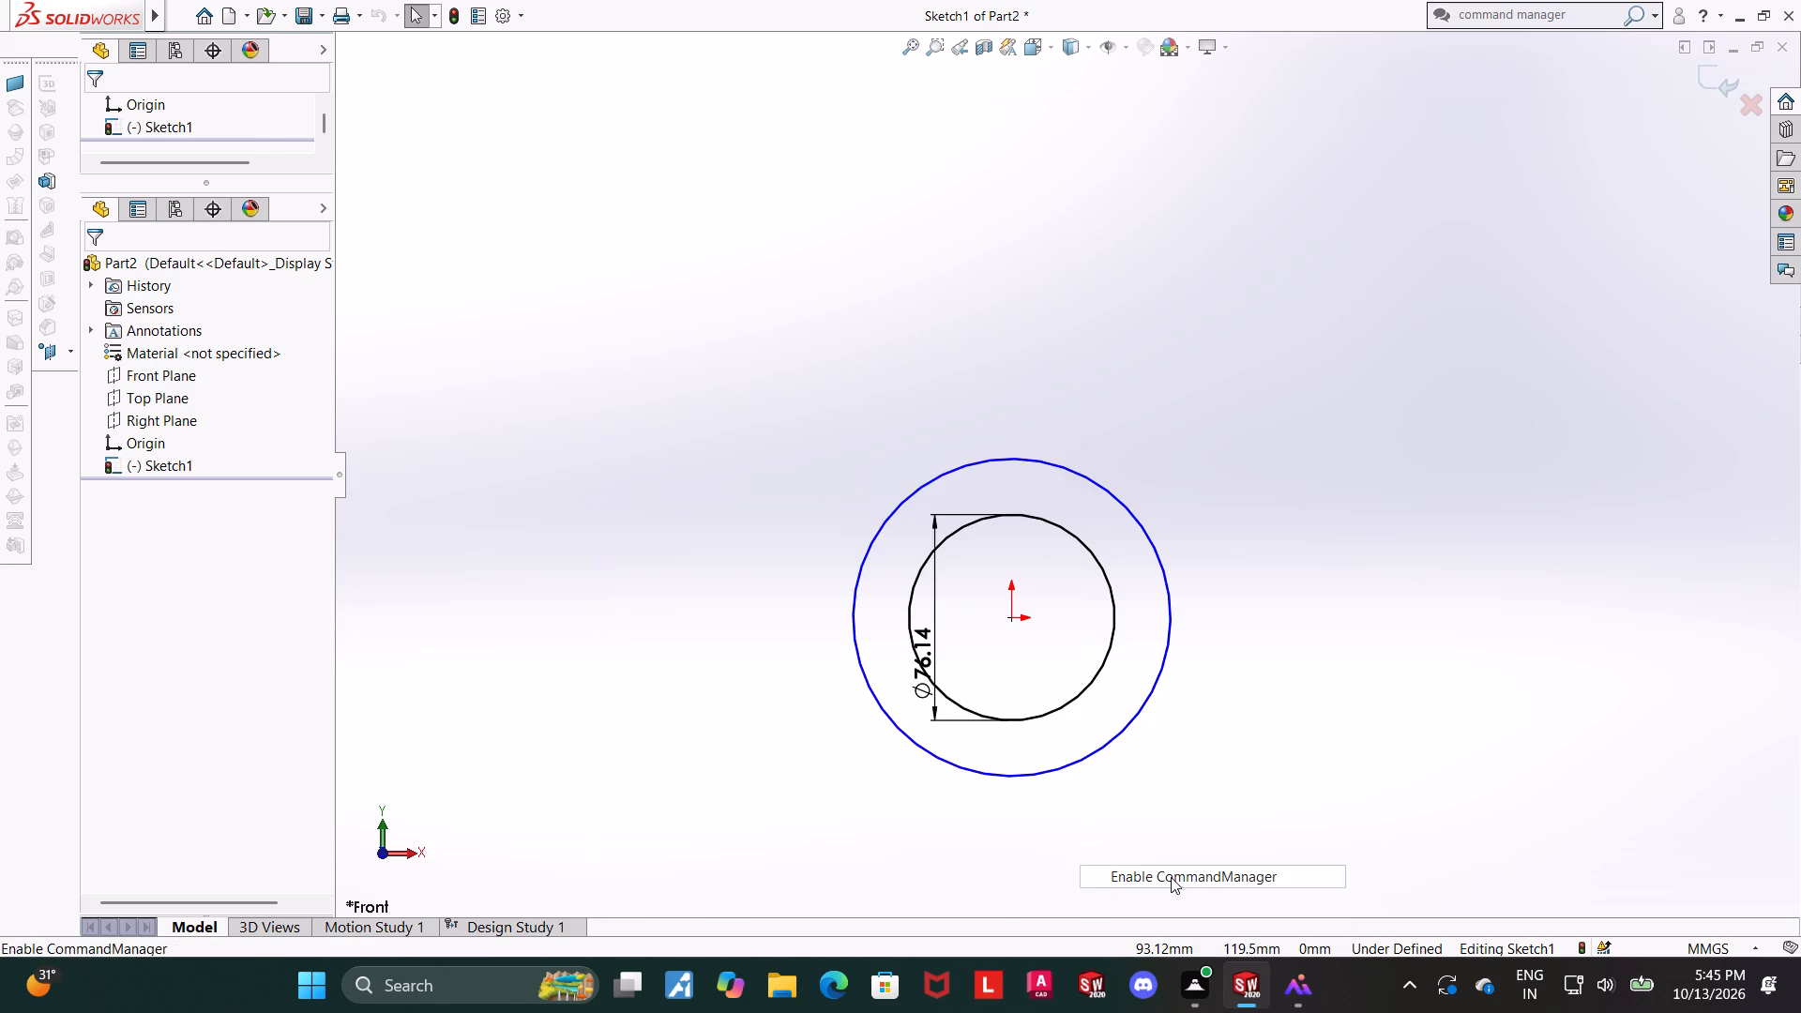
{"action": "scroll", "coordinate": [1168, 534], "scroll_direction": "up", "scroll_amount": 1}
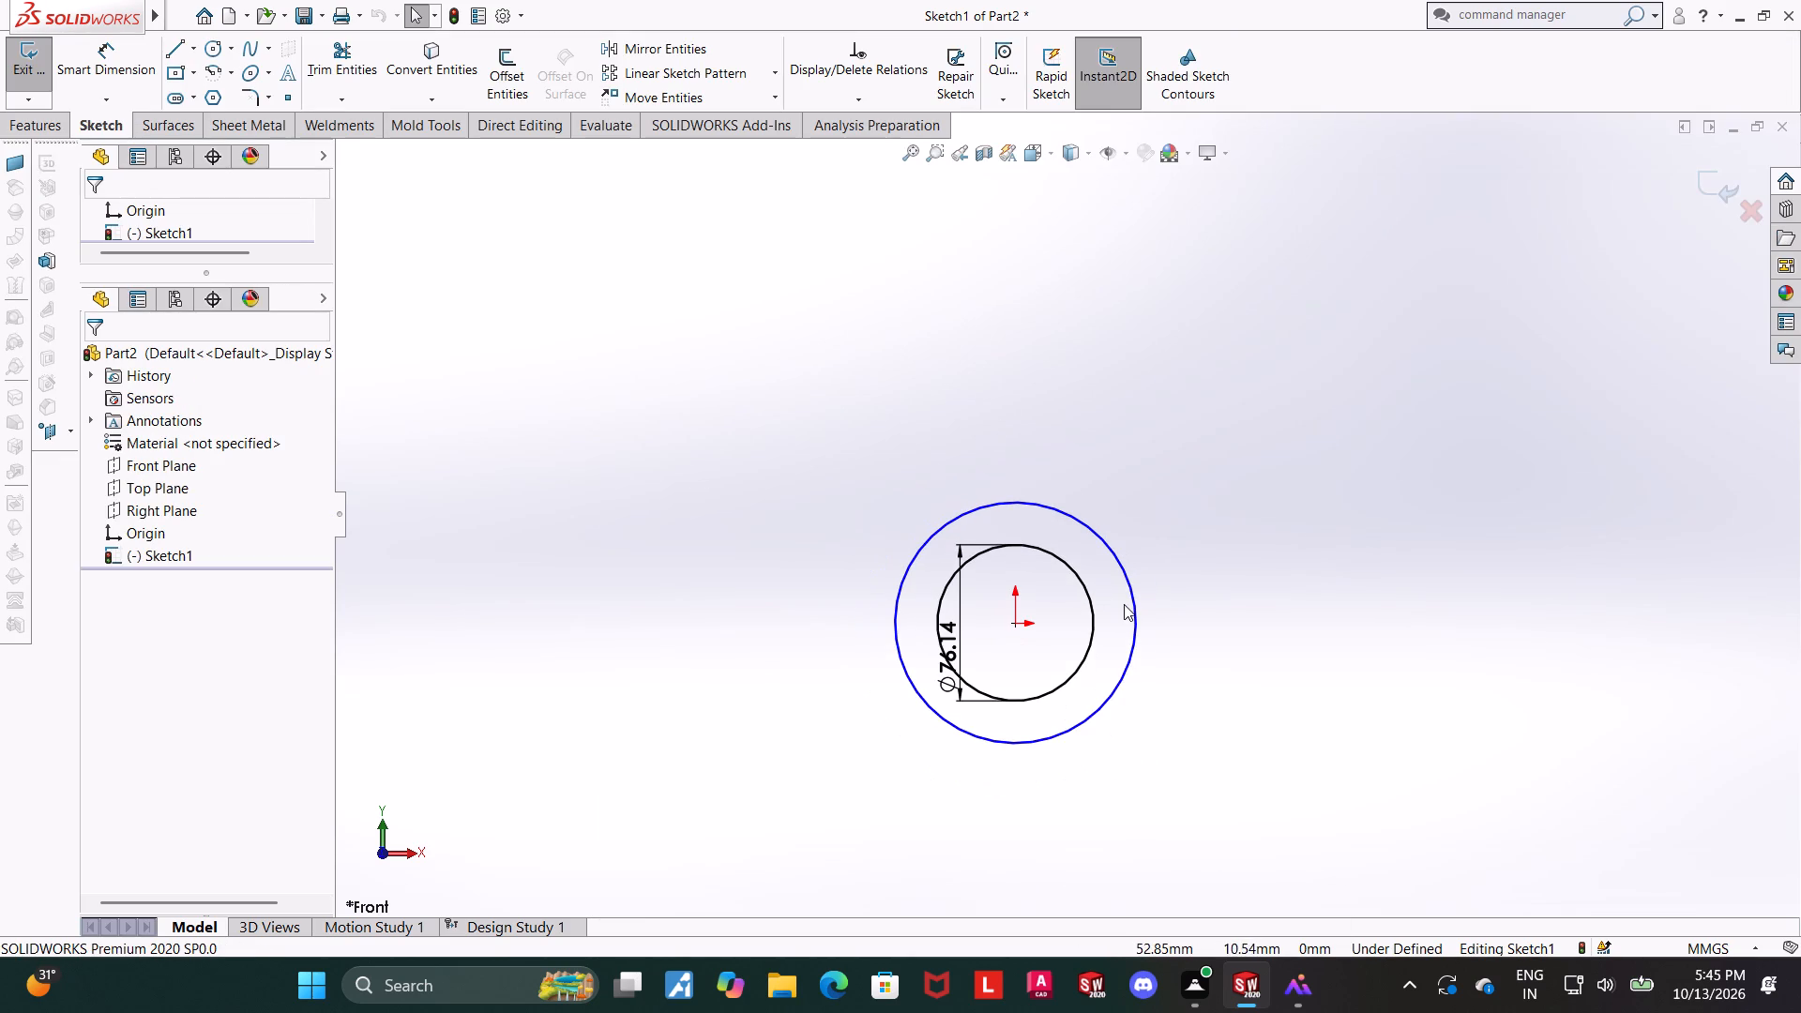
{"action": "scroll", "coordinate": [1124, 605], "scroll_direction": "down", "scroll_amount": 2}
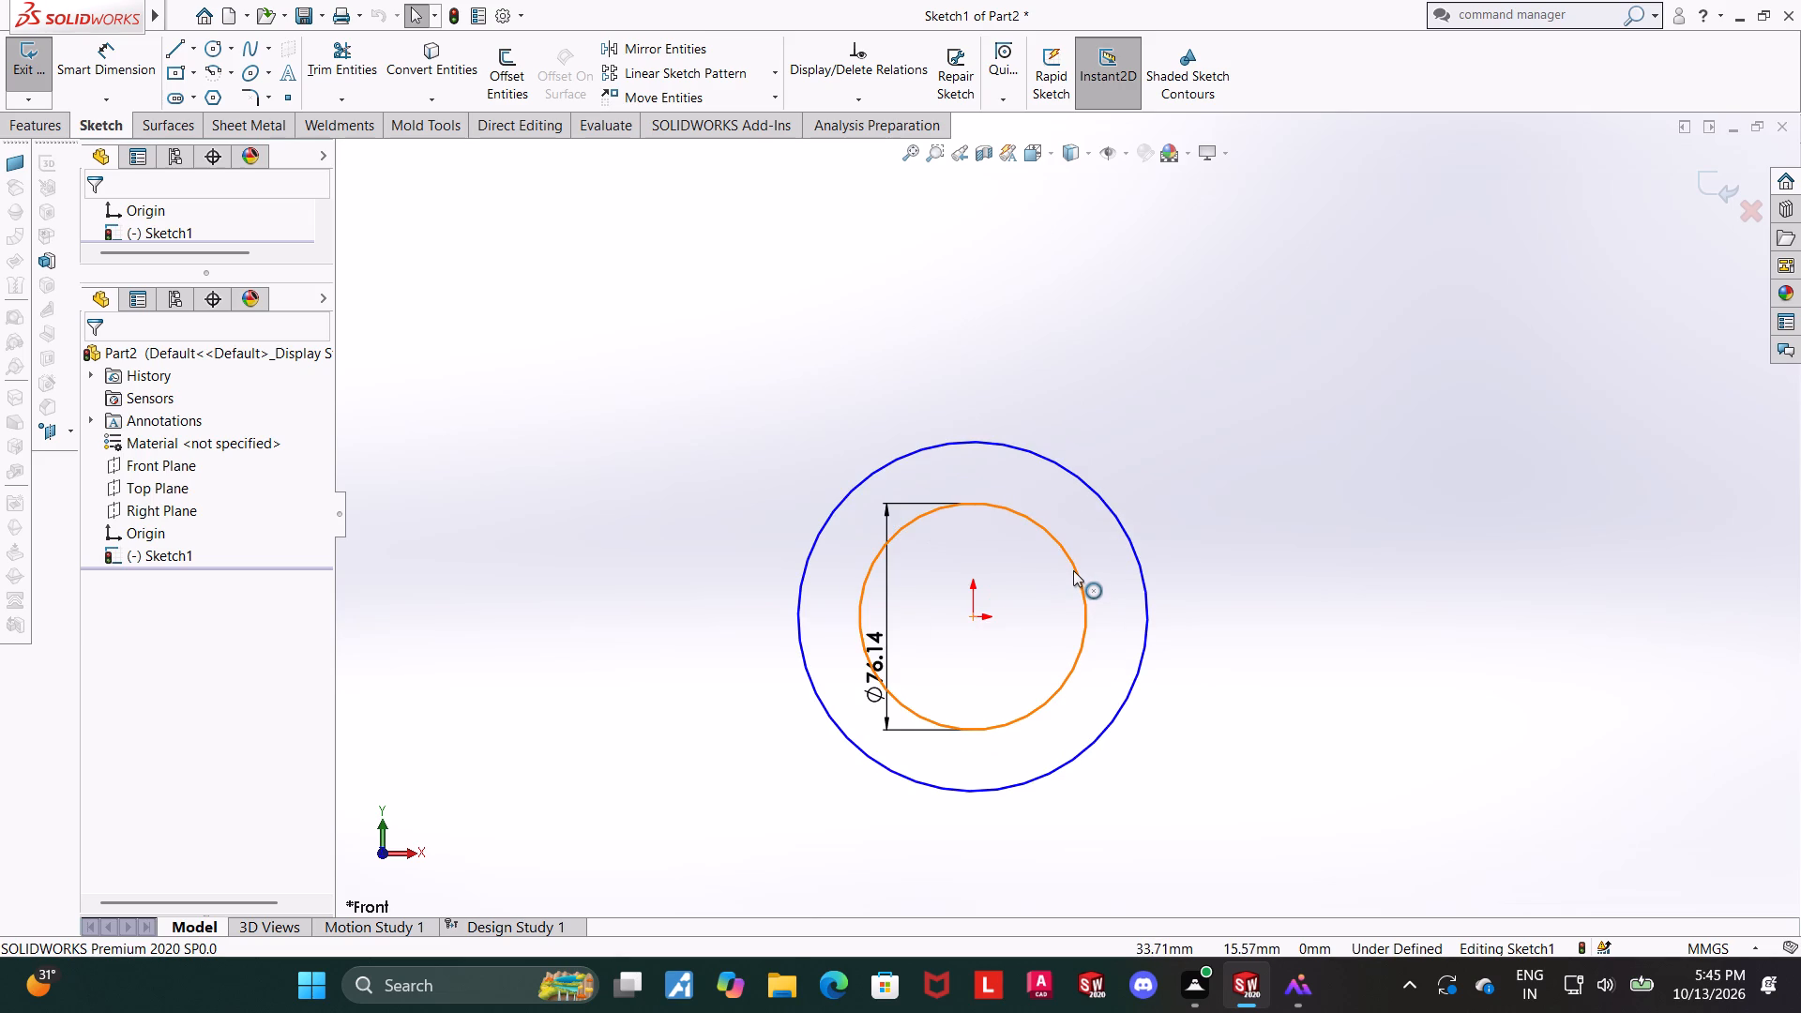
{"action": "scroll", "coordinate": [1192, 607], "scroll_direction": "up", "scroll_amount": 2}
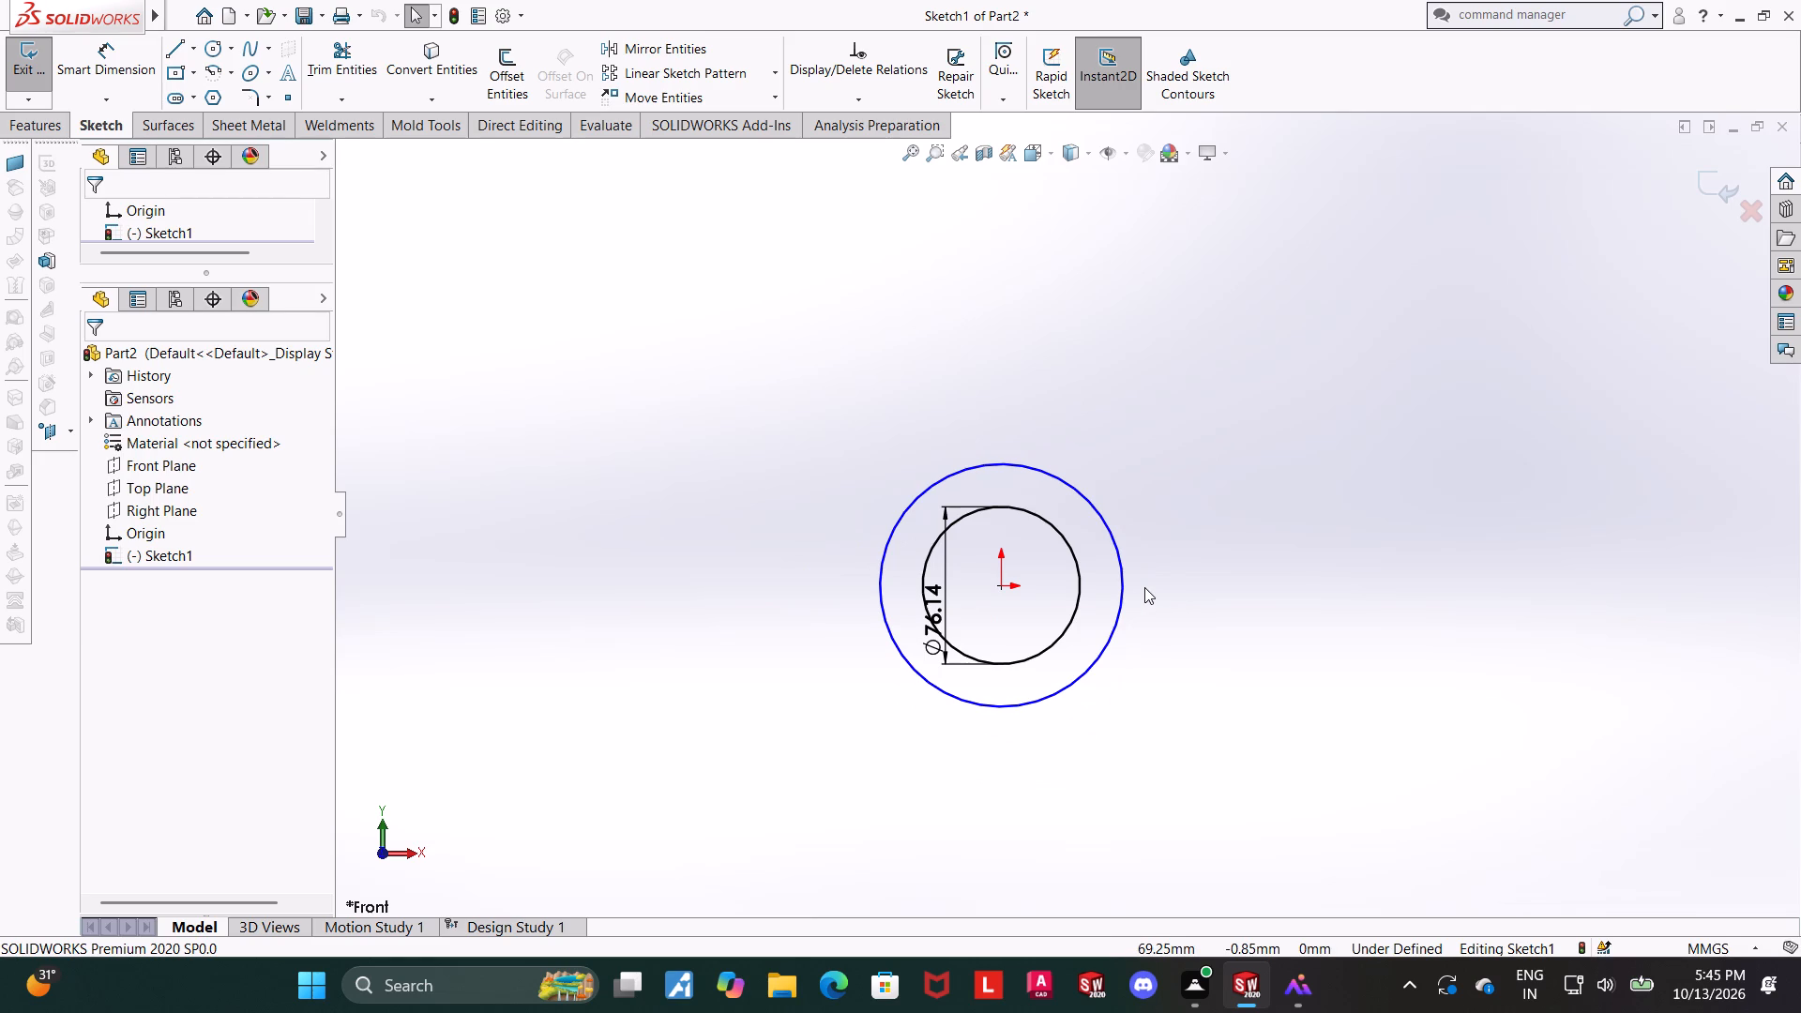
Dimension the outer circle's diameter as 52 mm with Smart Dimension.
{"action": "left_click", "coordinate": [117, 62]}
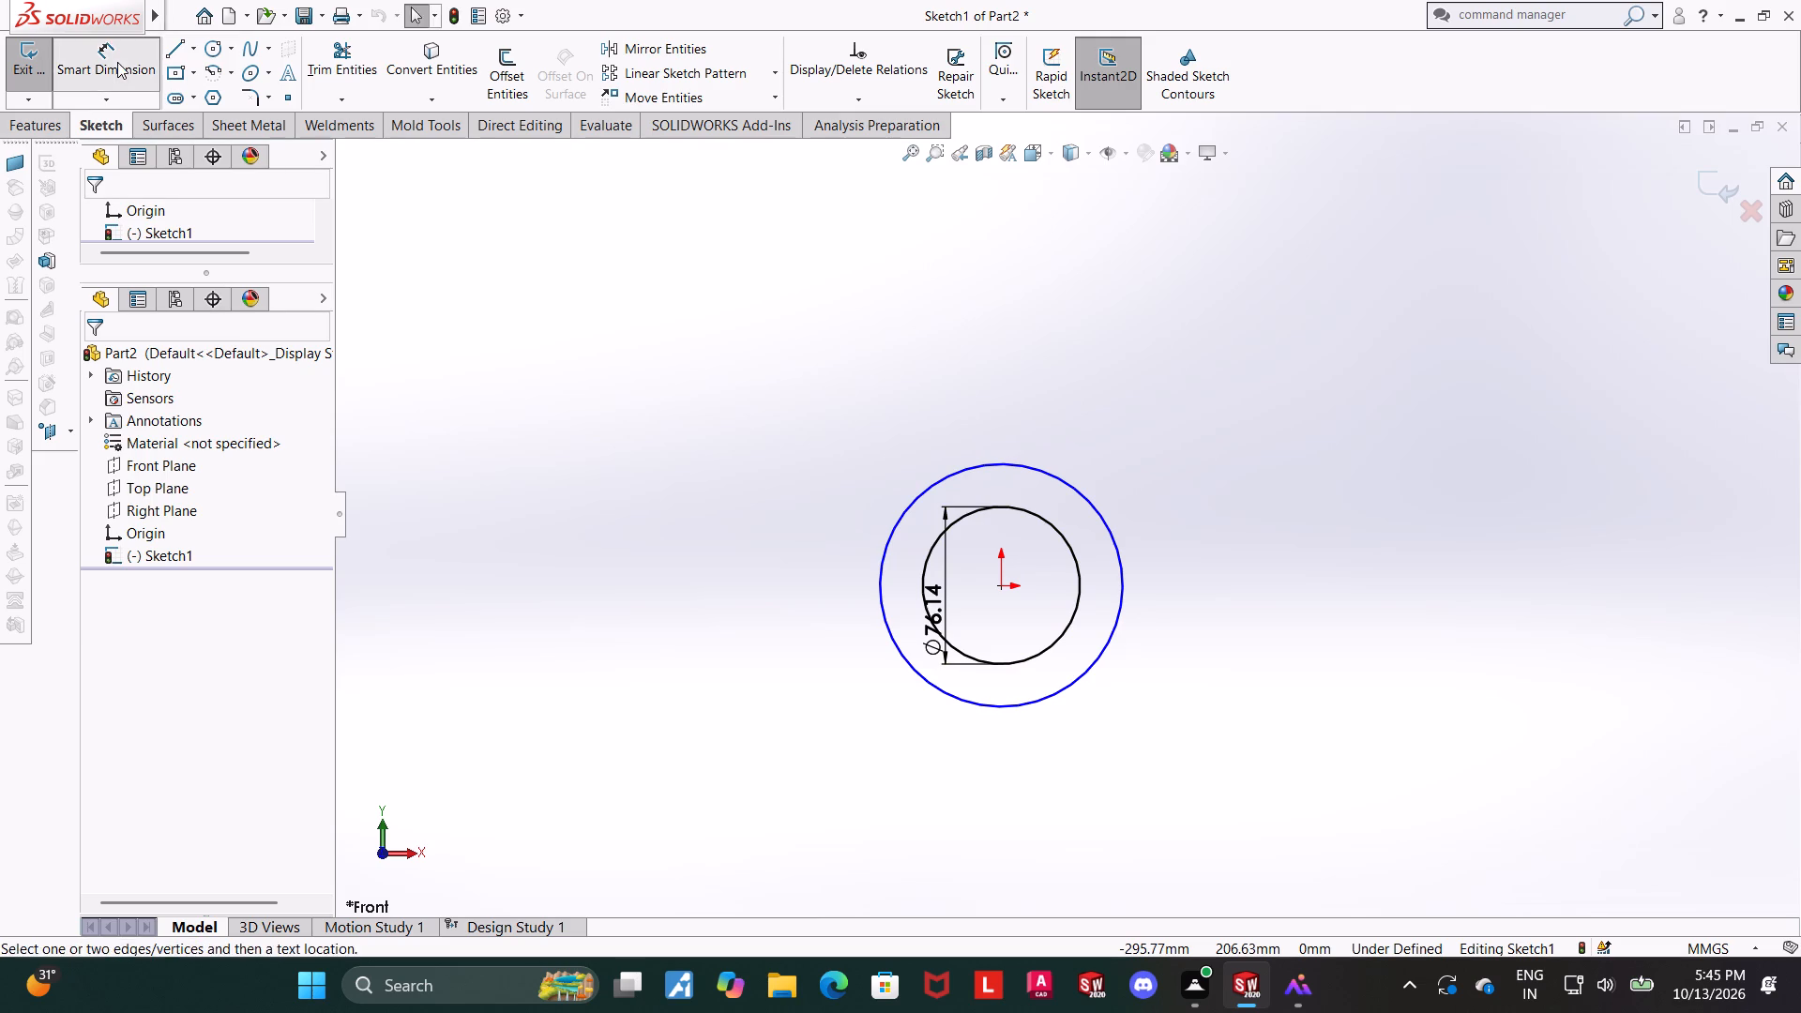
{"action": "left_click", "coordinate": [1008, 461]}
{"action": "left_click", "coordinate": [1008, 423]}
{"action": "type", "text": "52"}
{"action": "key", "text": "Return"}
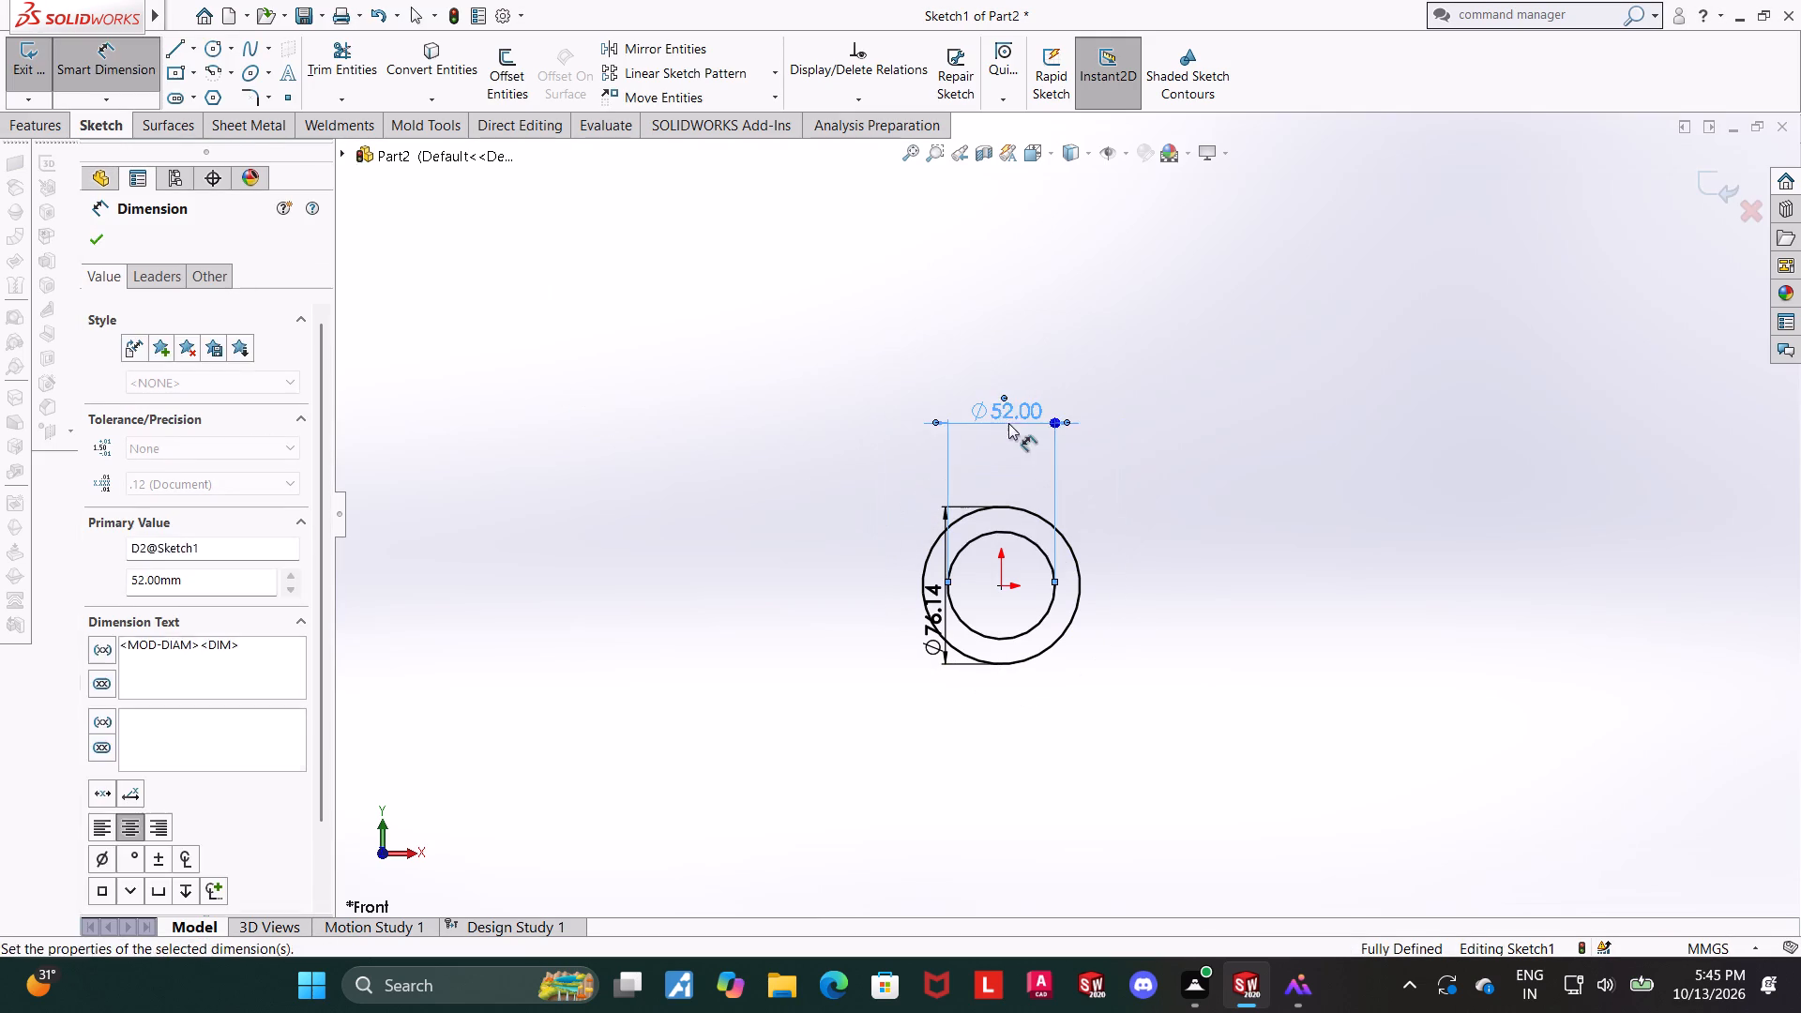
{"action": "key", "text": "Escape"}
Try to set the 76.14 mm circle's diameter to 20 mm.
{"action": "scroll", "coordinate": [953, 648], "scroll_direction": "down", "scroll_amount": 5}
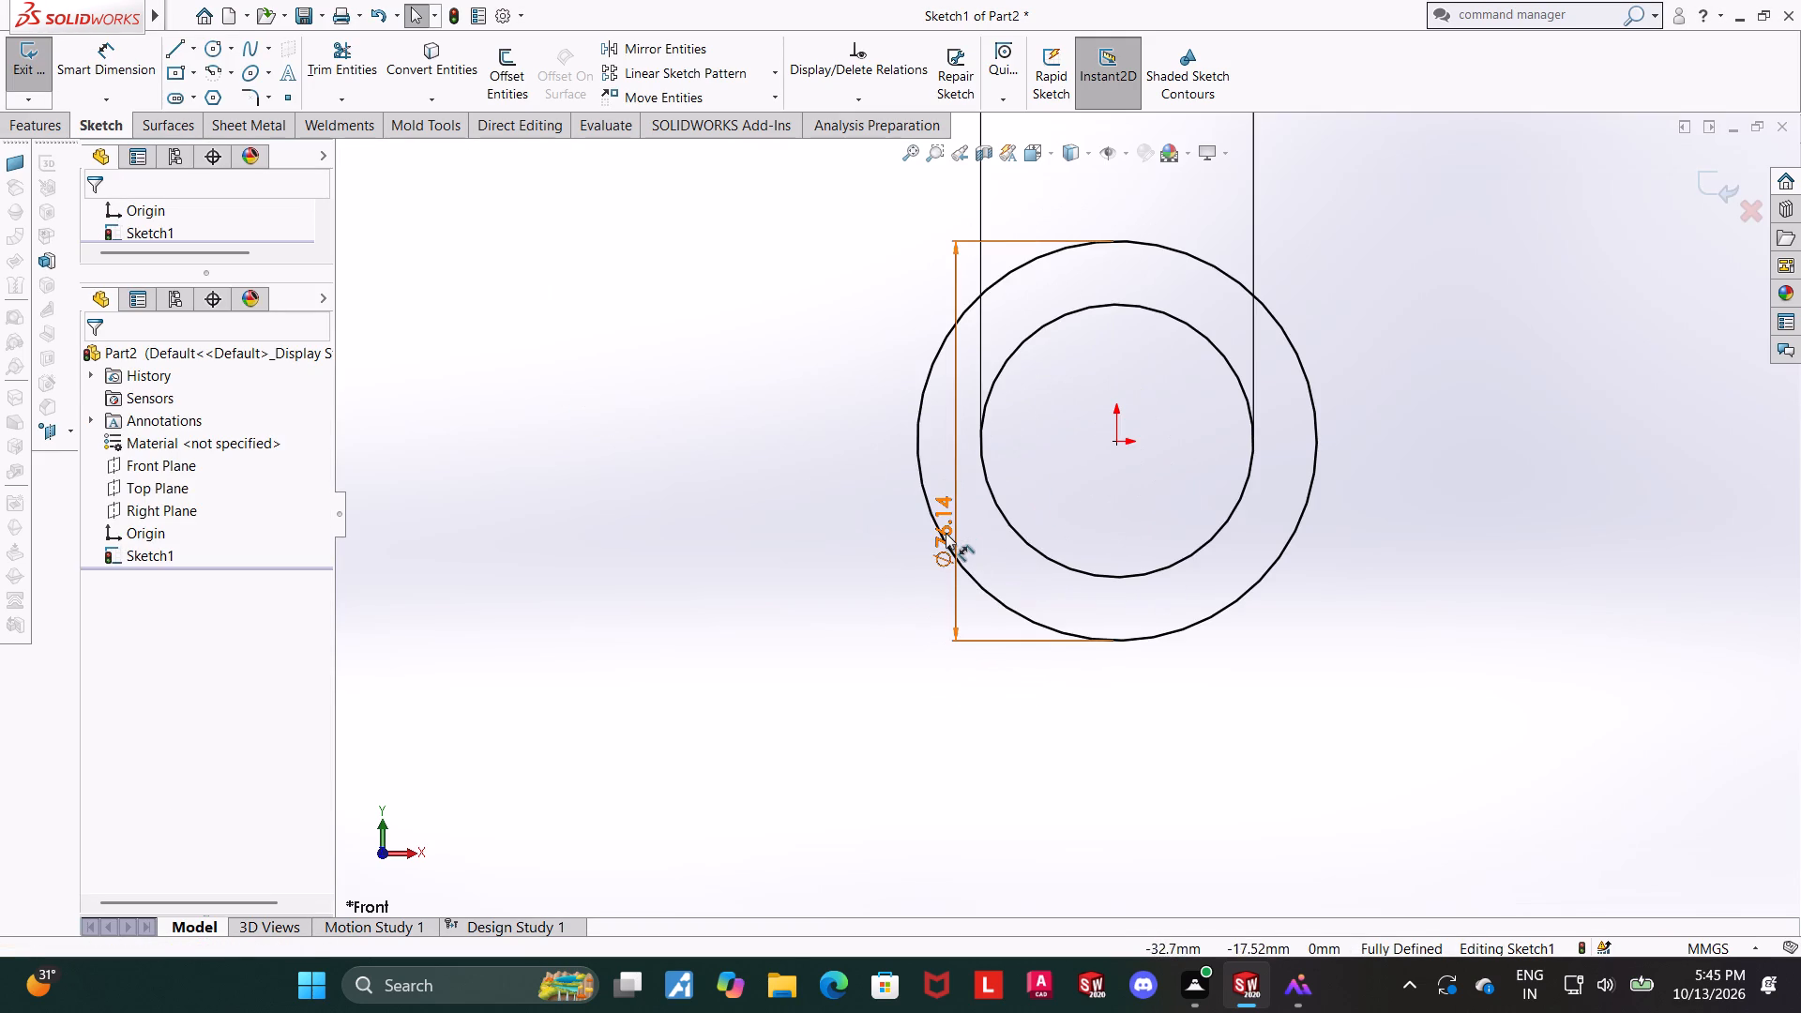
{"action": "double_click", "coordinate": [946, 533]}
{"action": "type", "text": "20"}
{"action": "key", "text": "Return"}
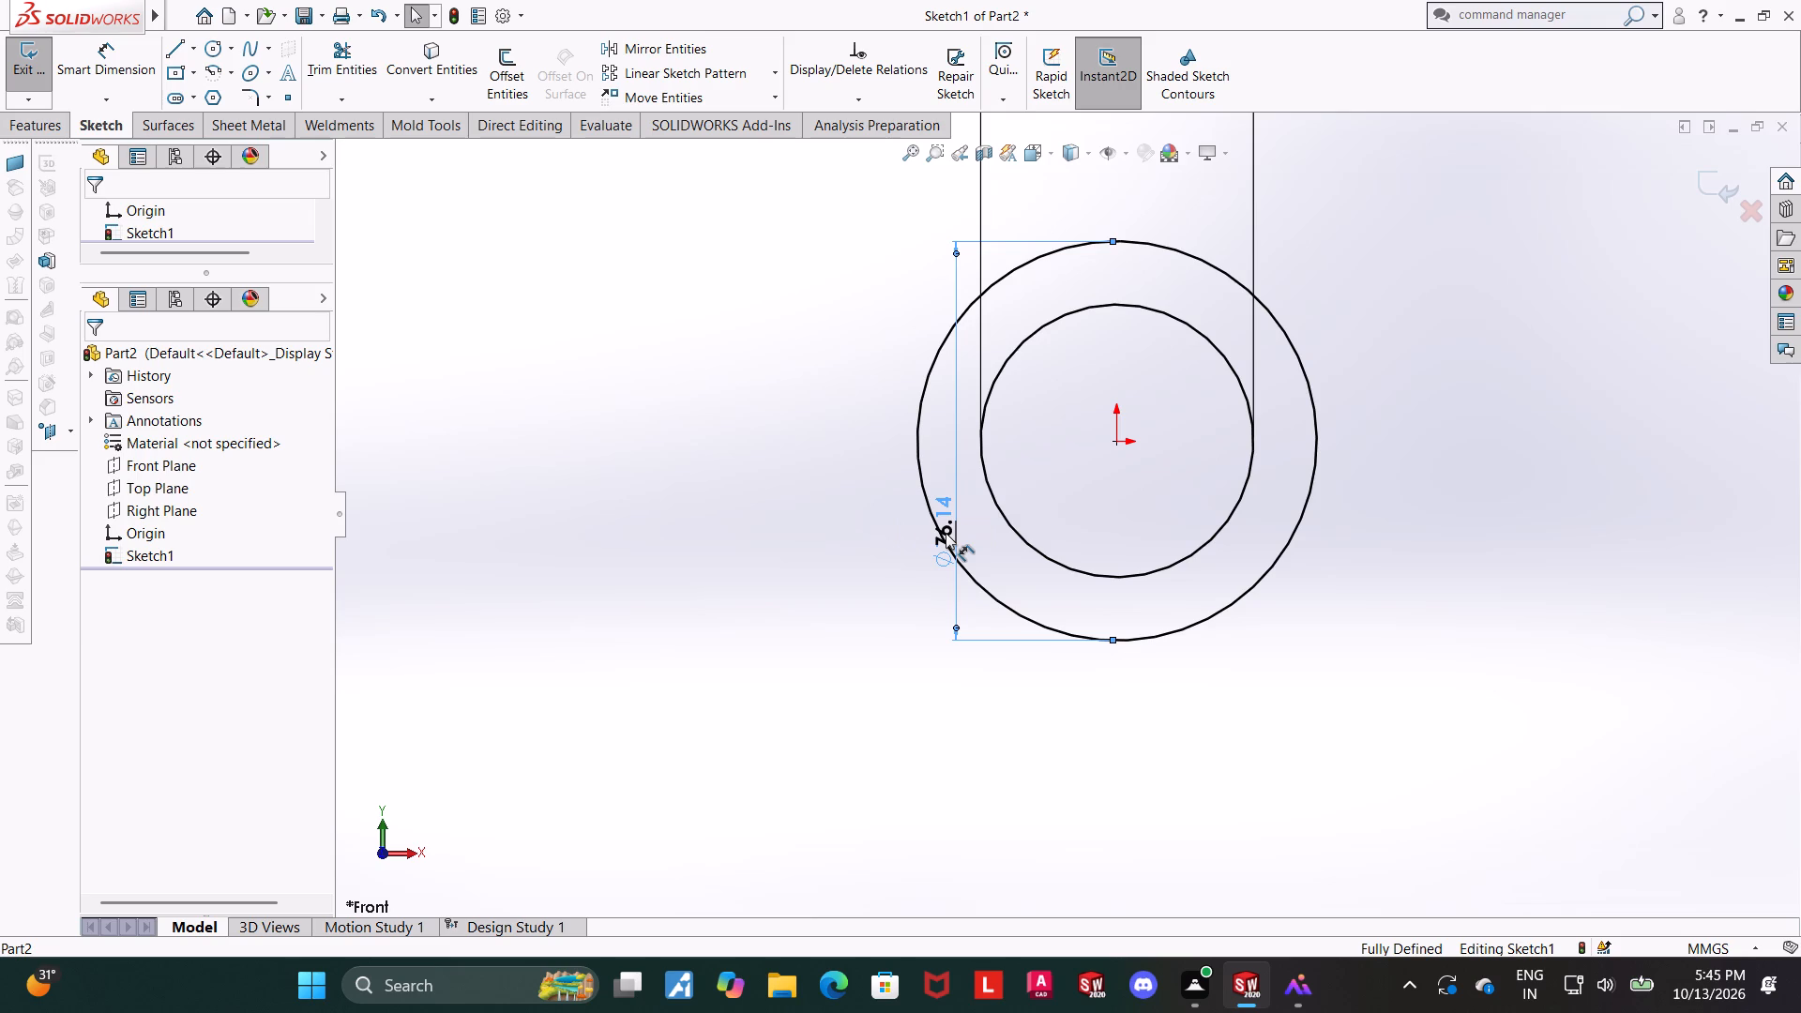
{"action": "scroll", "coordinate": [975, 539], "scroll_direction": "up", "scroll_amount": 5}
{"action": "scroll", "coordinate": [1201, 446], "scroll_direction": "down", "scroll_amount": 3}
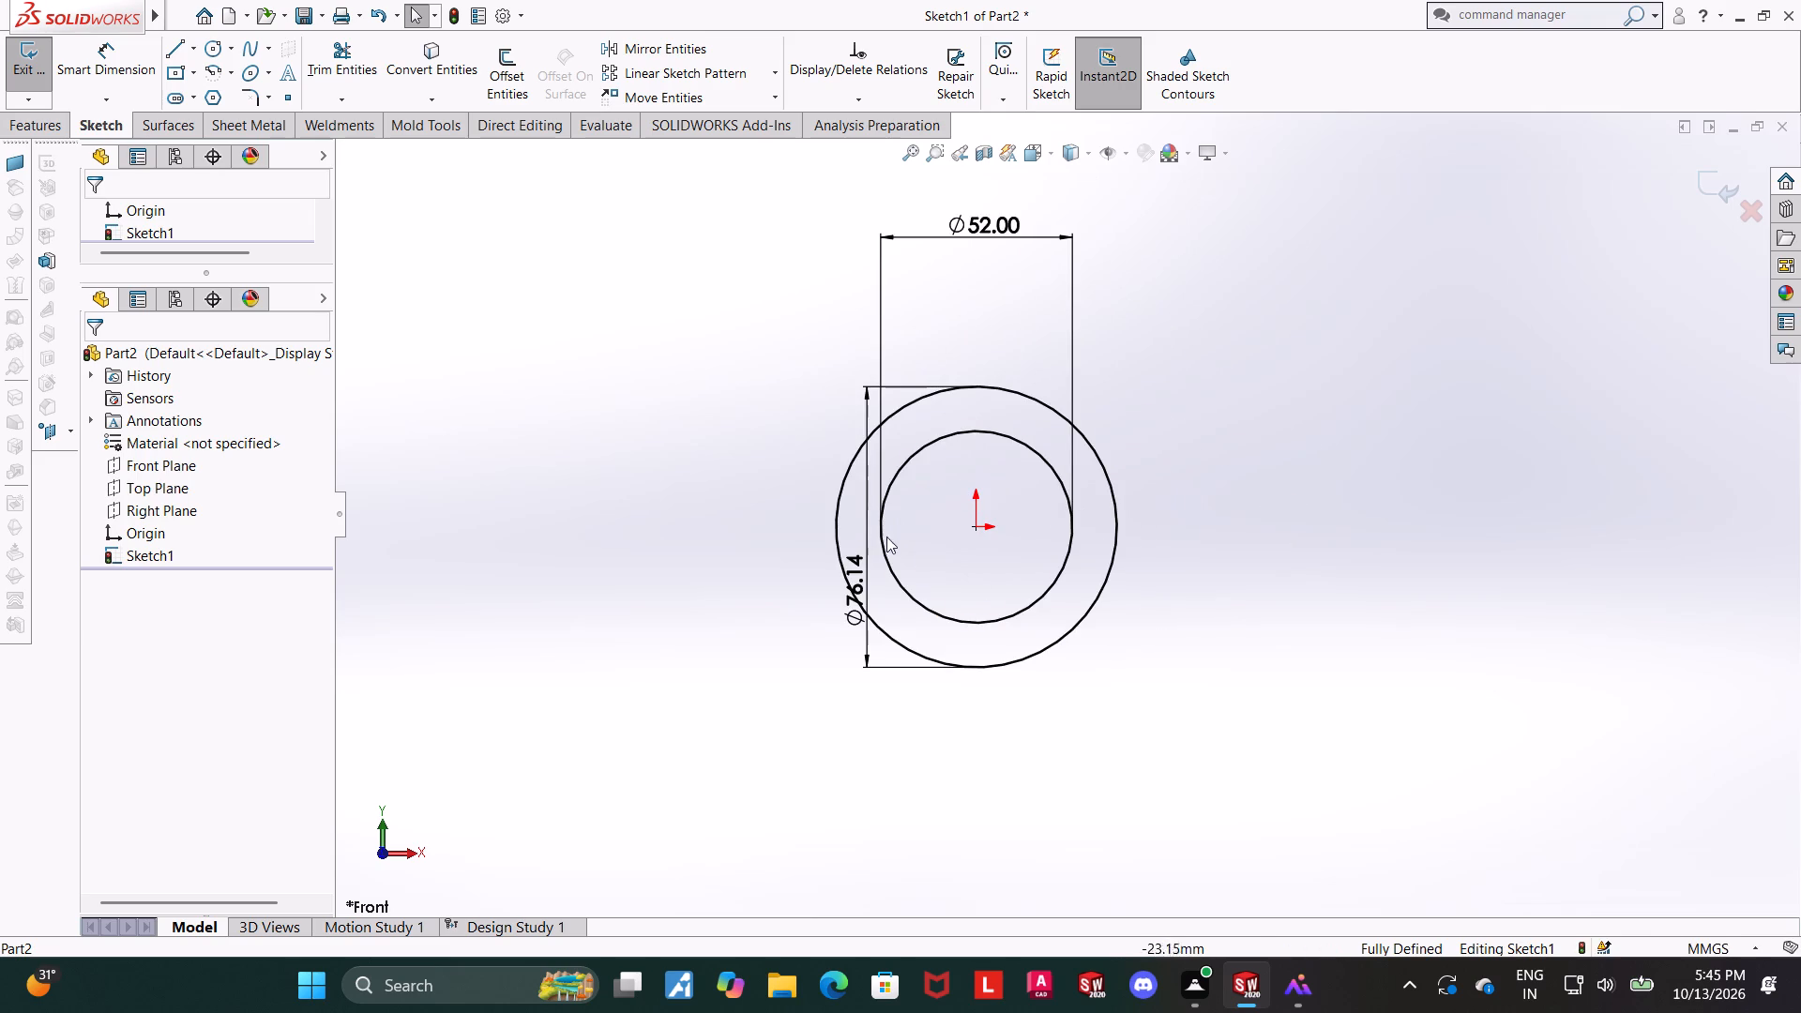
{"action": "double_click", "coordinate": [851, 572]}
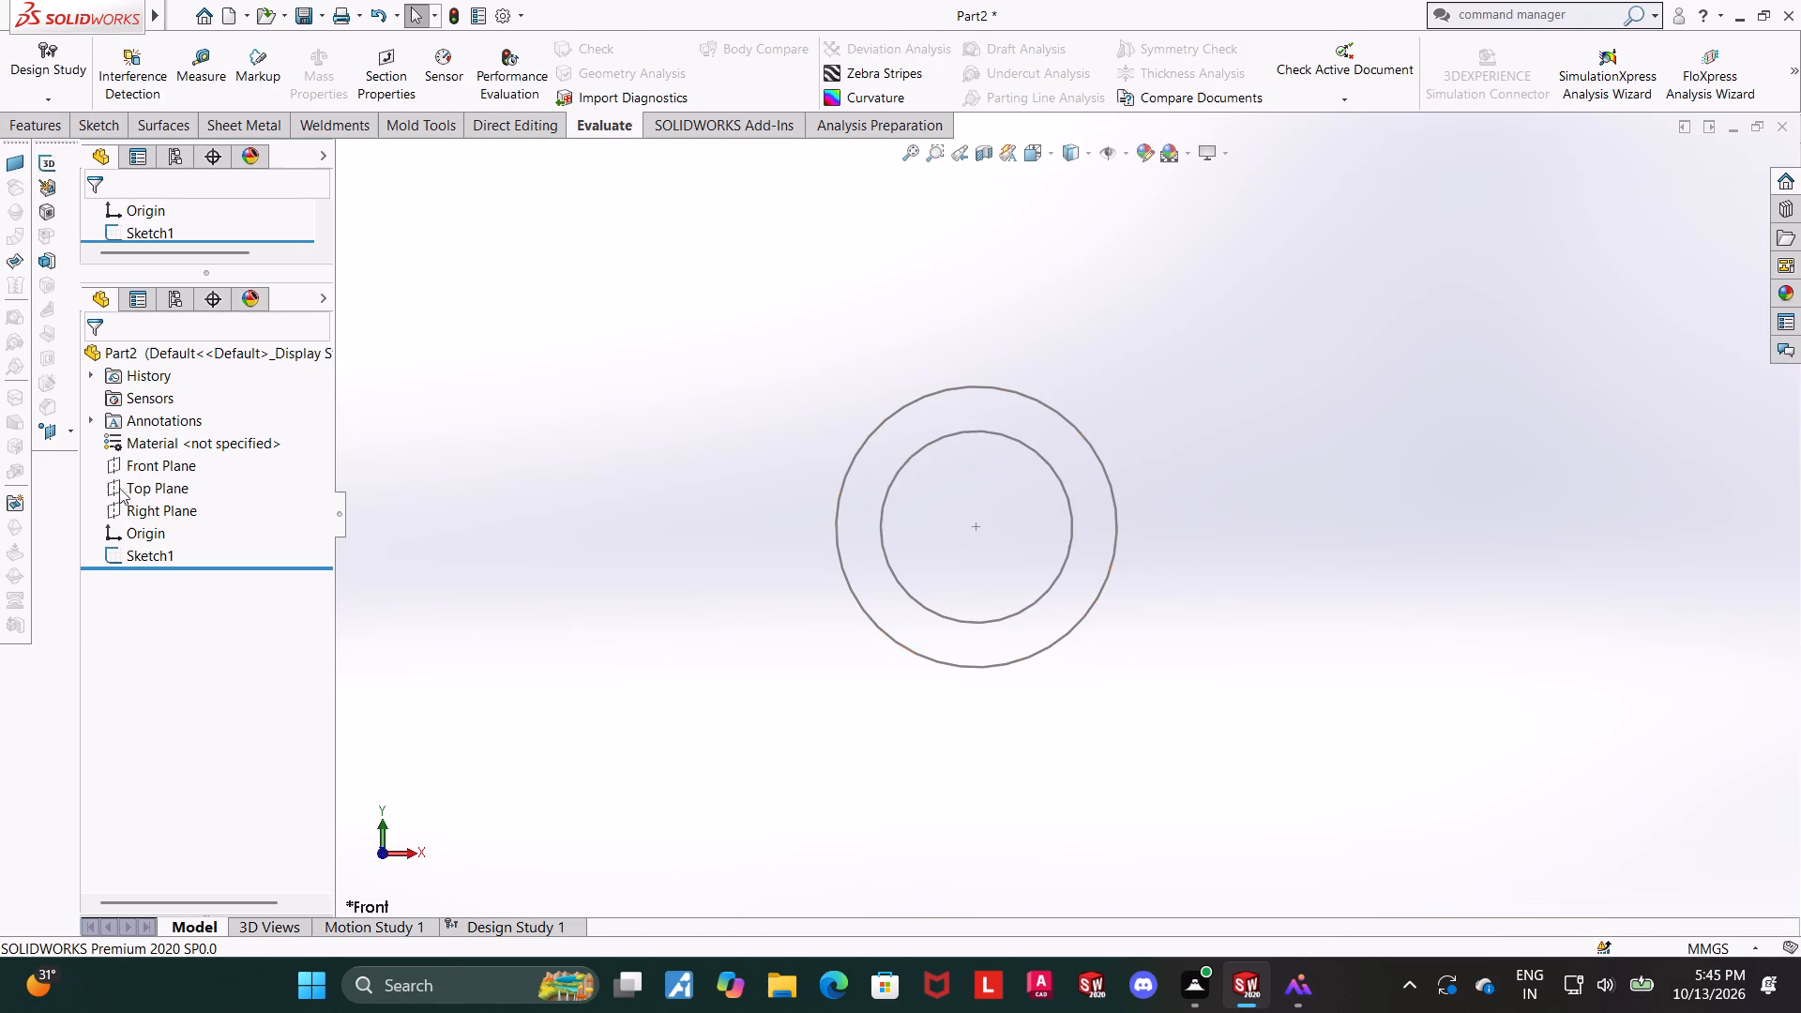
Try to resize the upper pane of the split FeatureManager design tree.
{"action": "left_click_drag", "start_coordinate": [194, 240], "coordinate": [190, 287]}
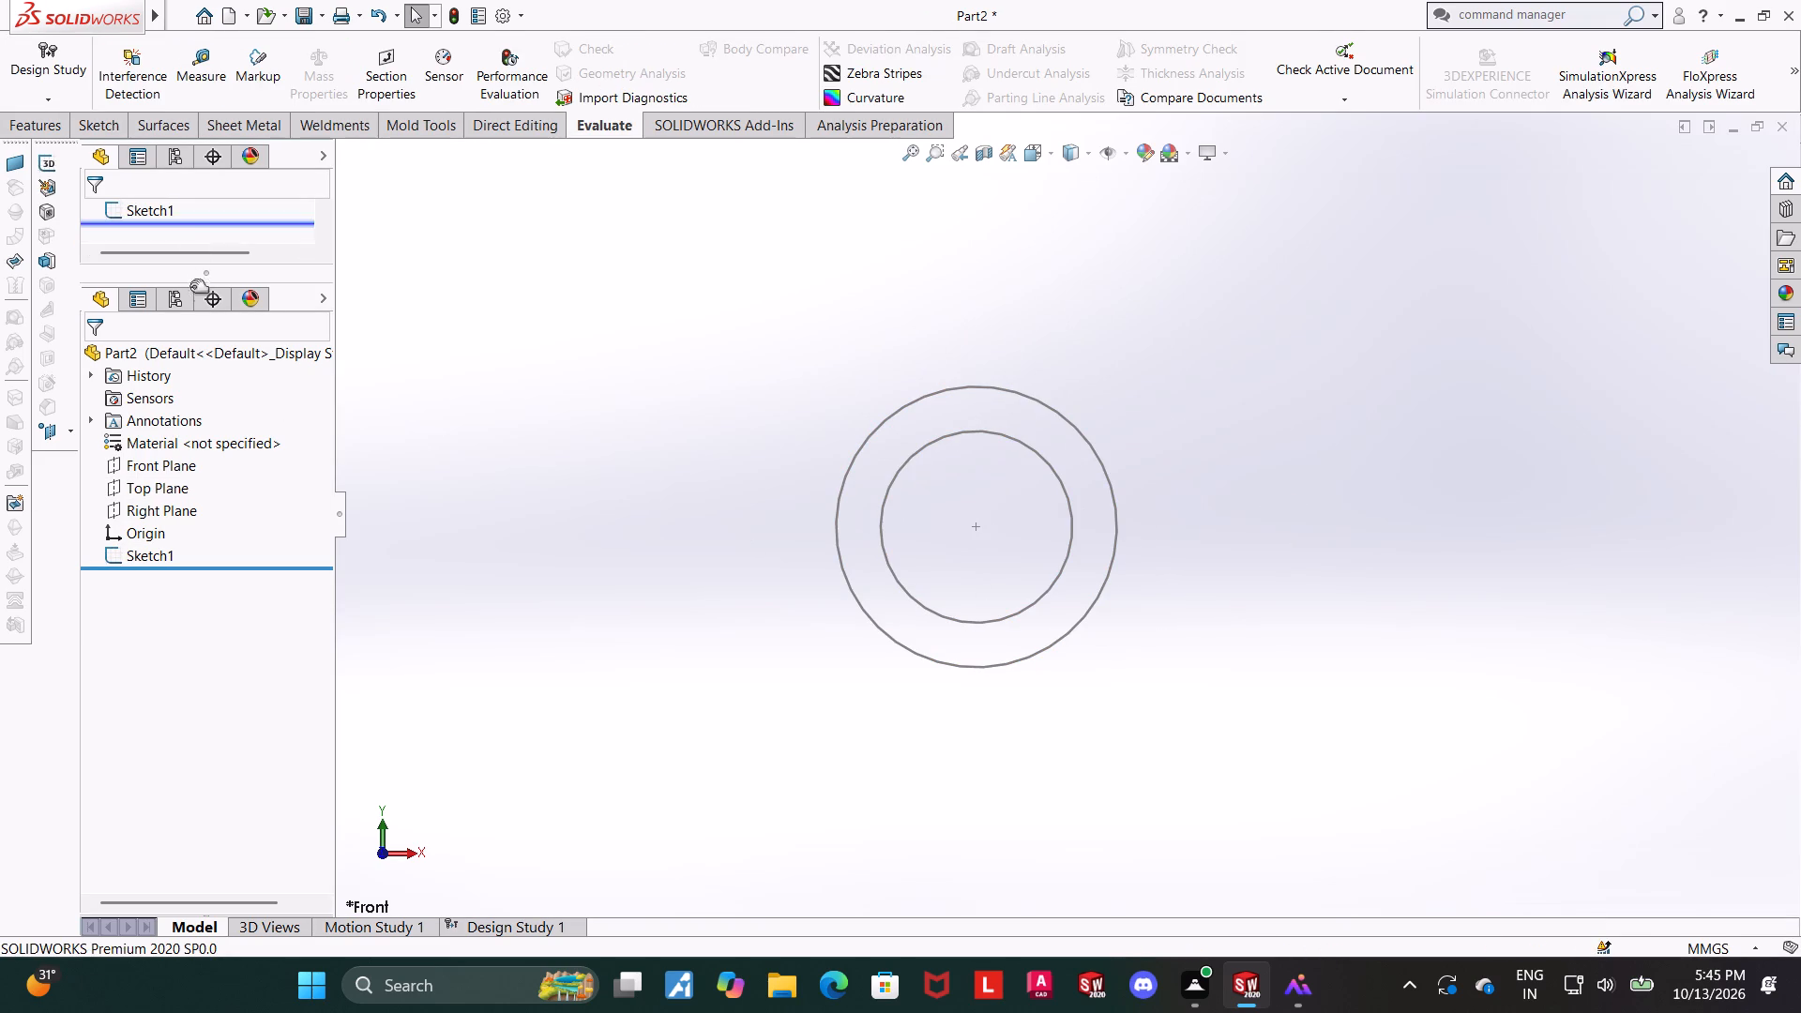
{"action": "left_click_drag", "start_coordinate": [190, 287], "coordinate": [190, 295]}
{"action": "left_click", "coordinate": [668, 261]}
Reopen Sketch1 for editing and set the 76.14 mm circle's diameter to 20 mm.
{"action": "left_click", "coordinate": [153, 557]}
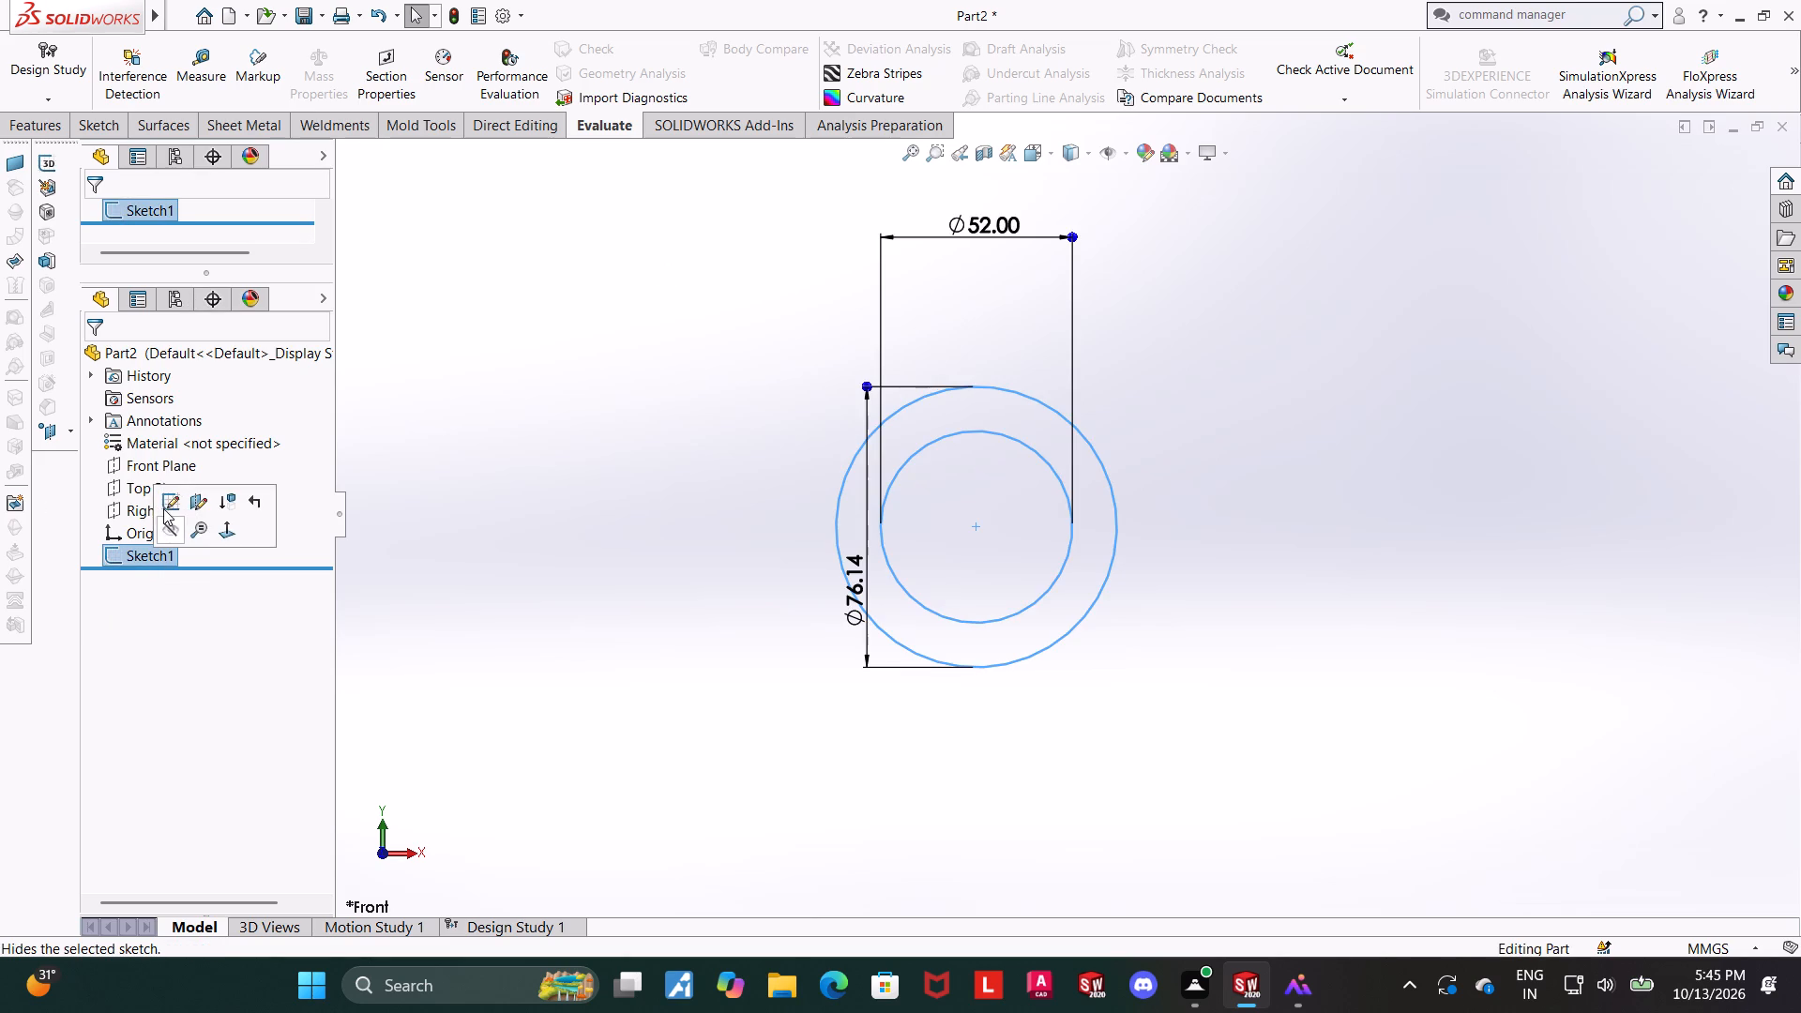
{"action": "left_click", "coordinate": [165, 505]}
{"action": "double_click", "coordinate": [868, 589]}
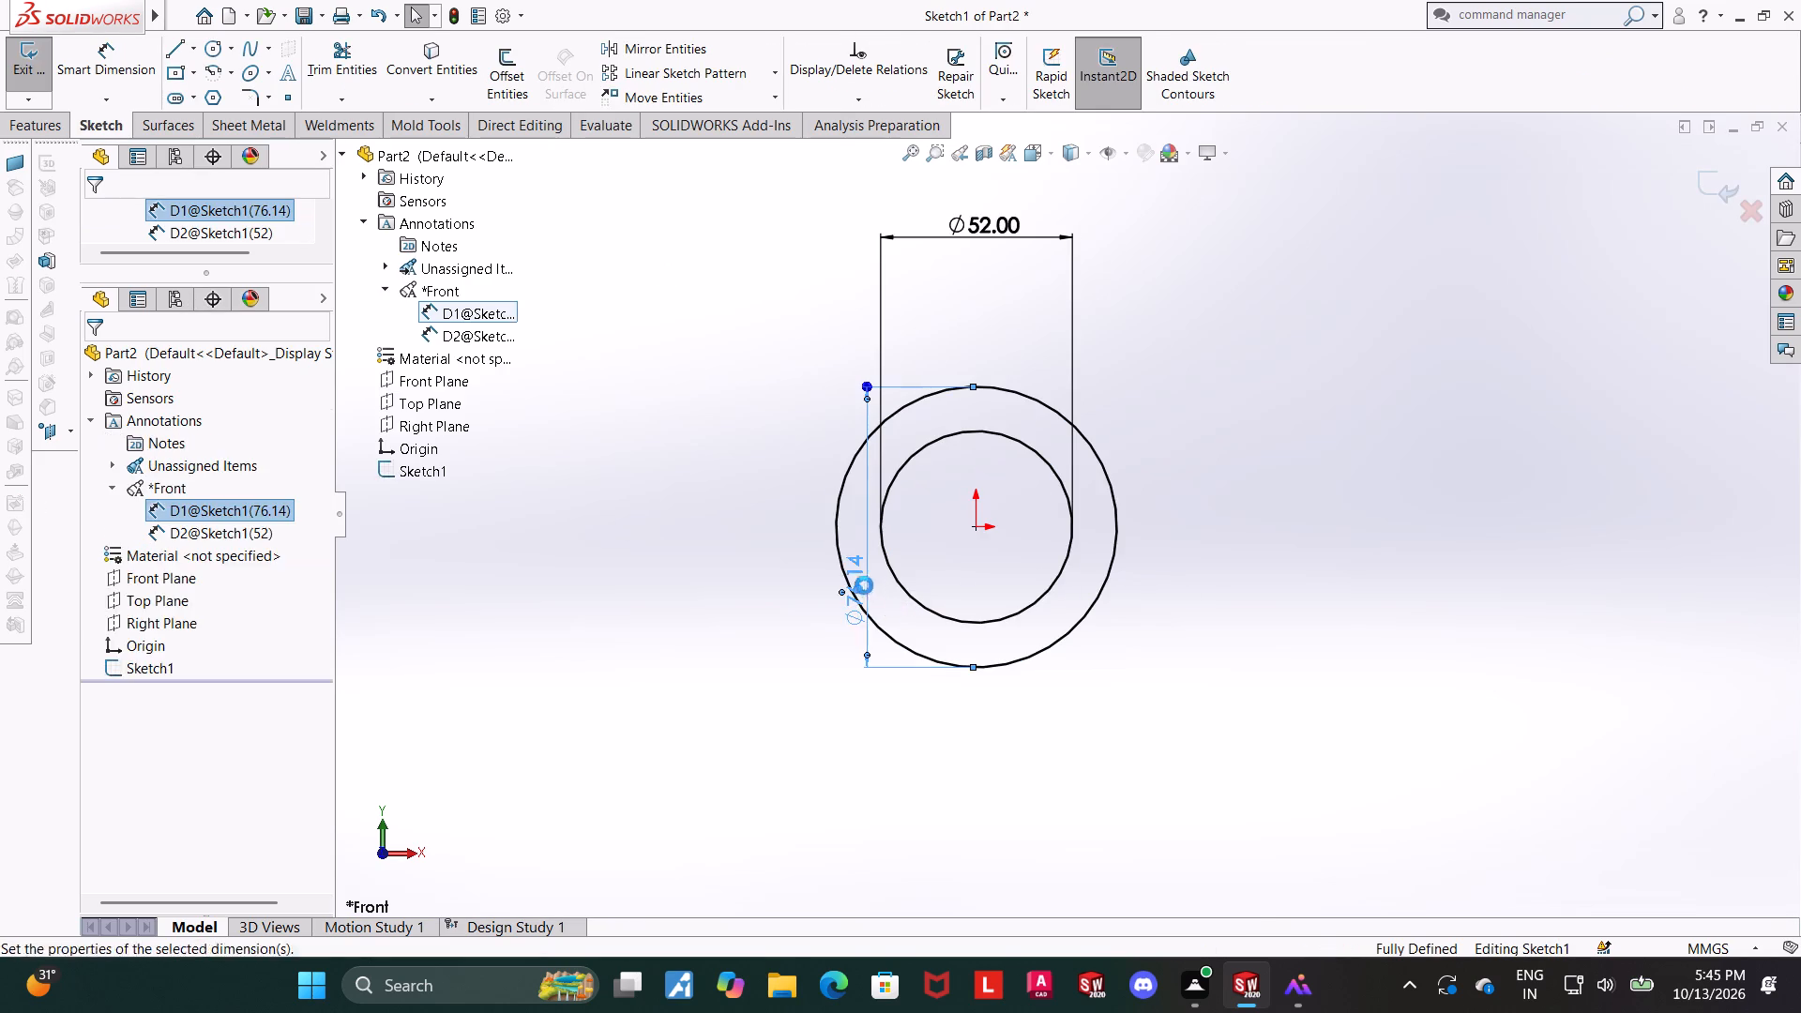
{"action": "type", "text": "20"}
{"action": "key", "text": "Return"}
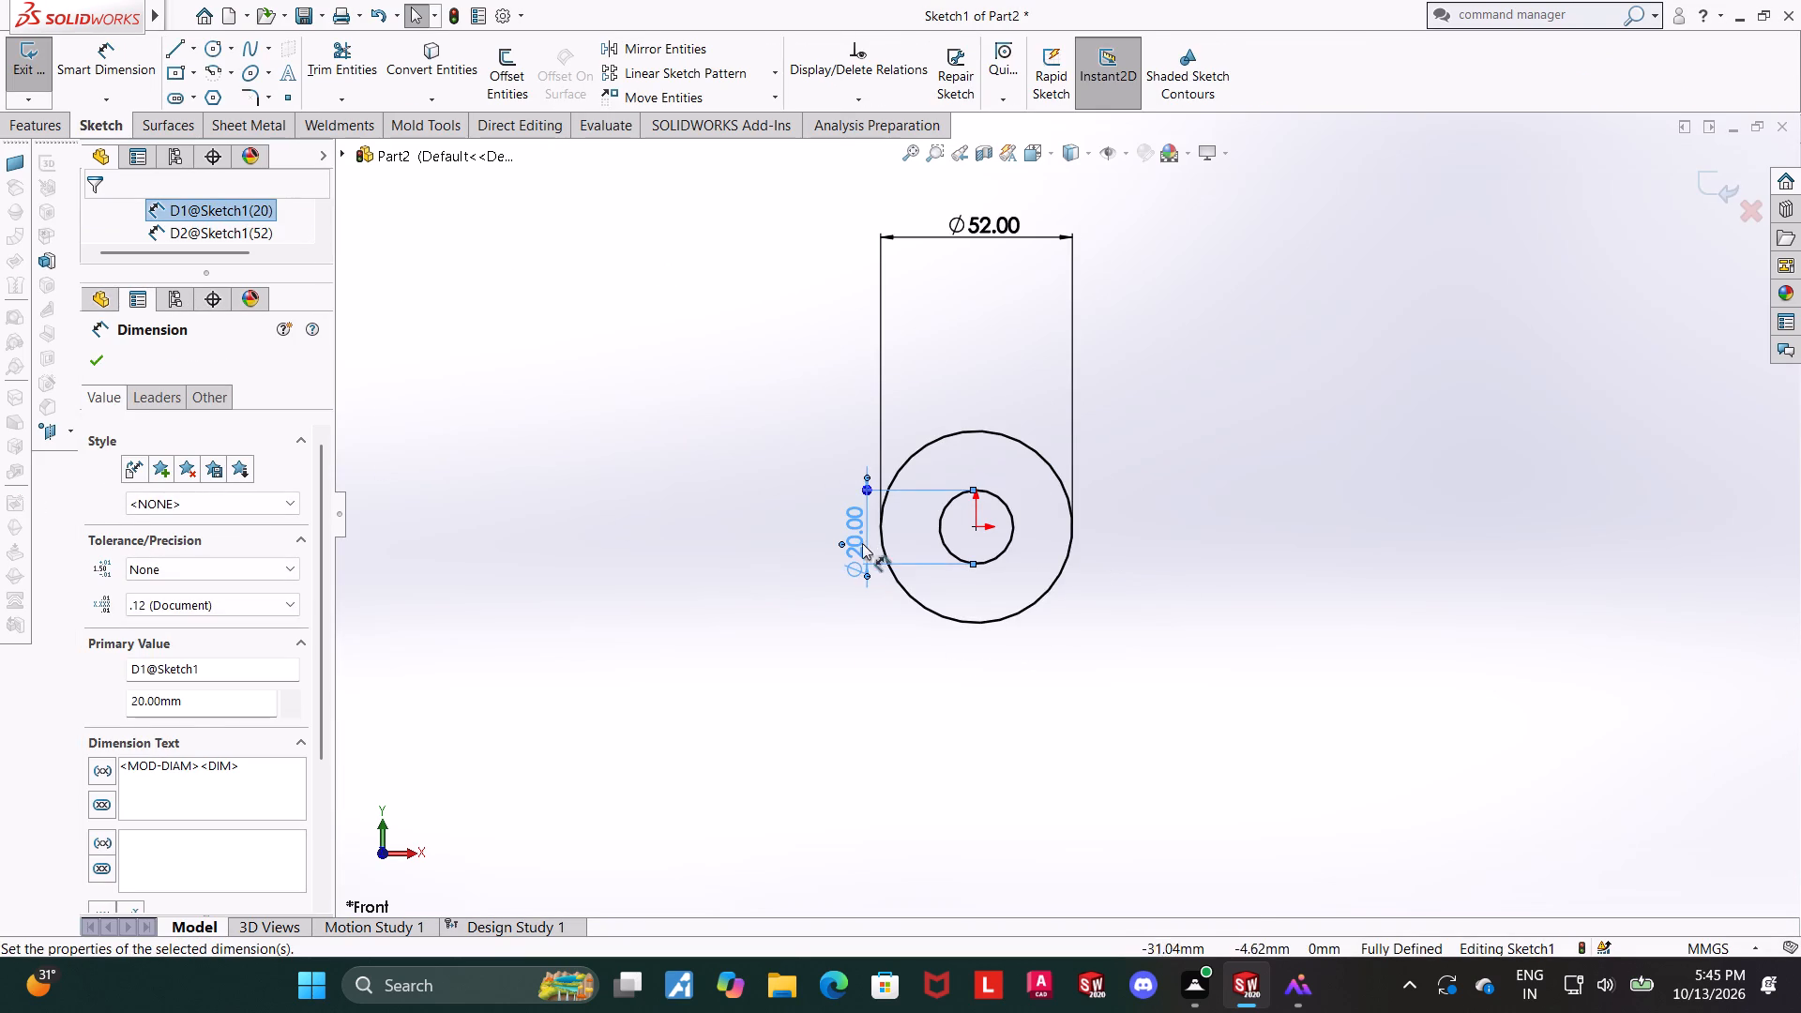
{"action": "scroll", "coordinate": [1133, 562], "scroll_direction": "up", "scroll_amount": 1}
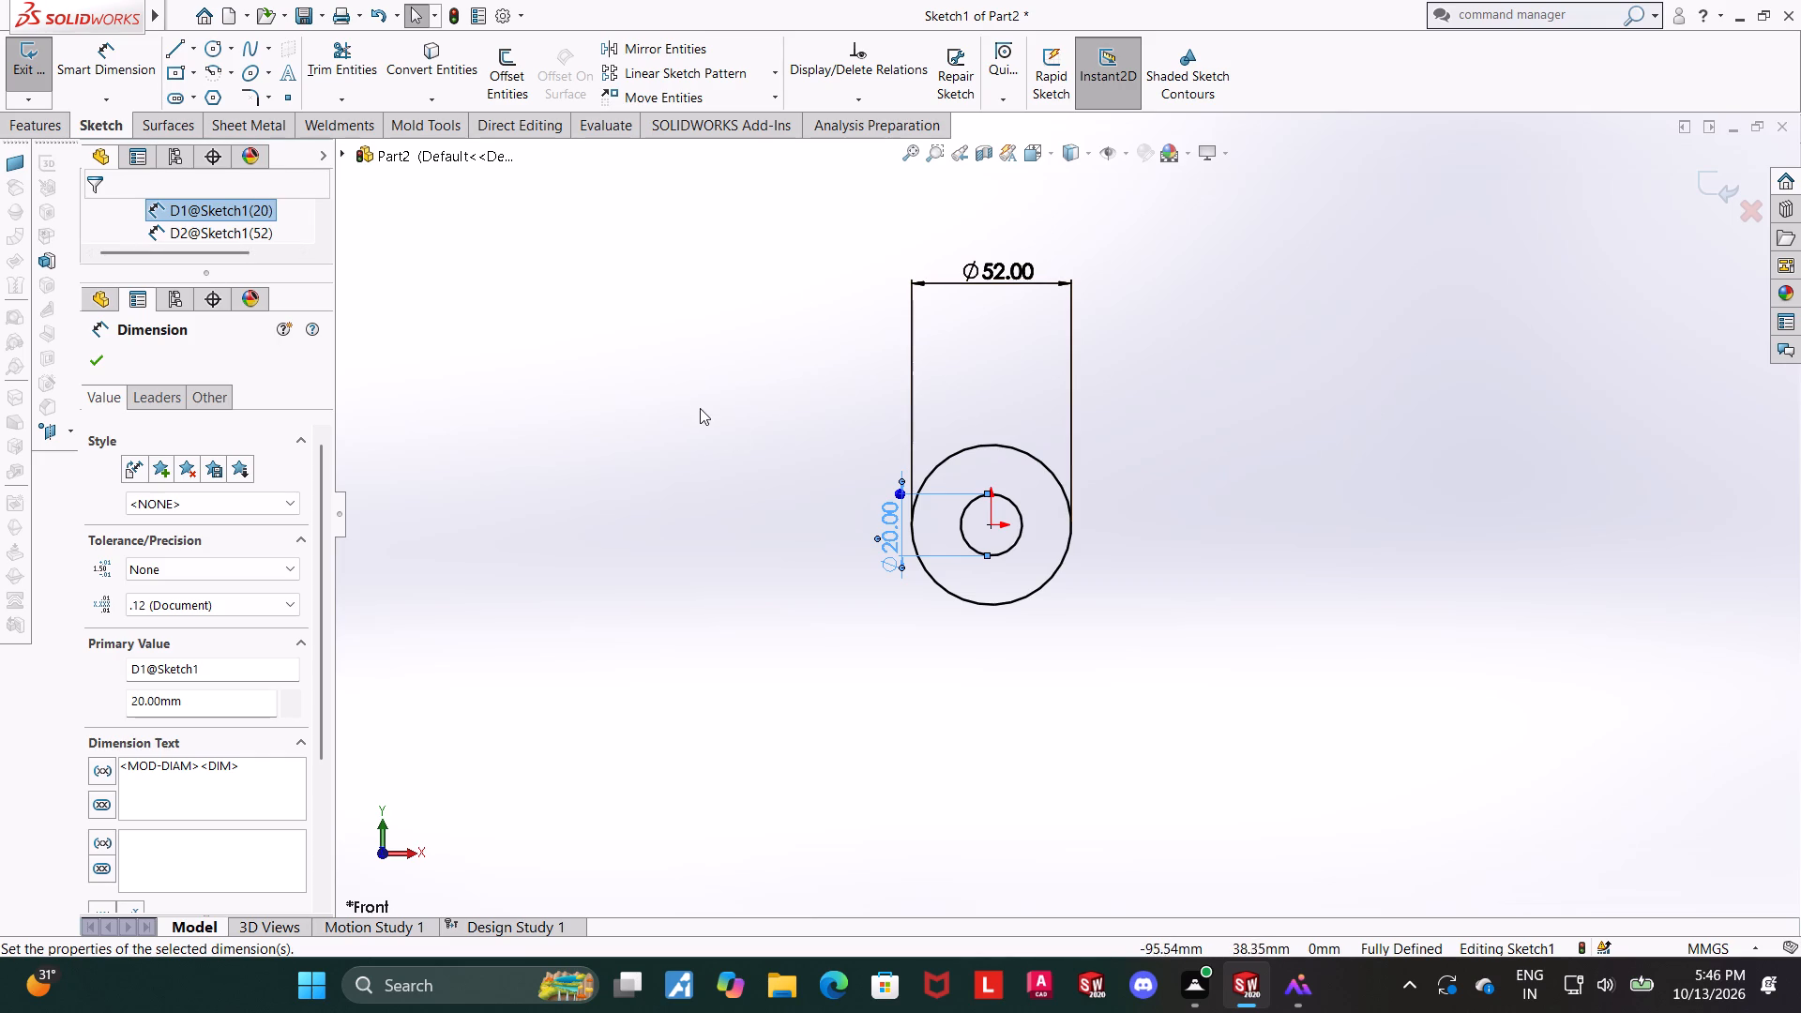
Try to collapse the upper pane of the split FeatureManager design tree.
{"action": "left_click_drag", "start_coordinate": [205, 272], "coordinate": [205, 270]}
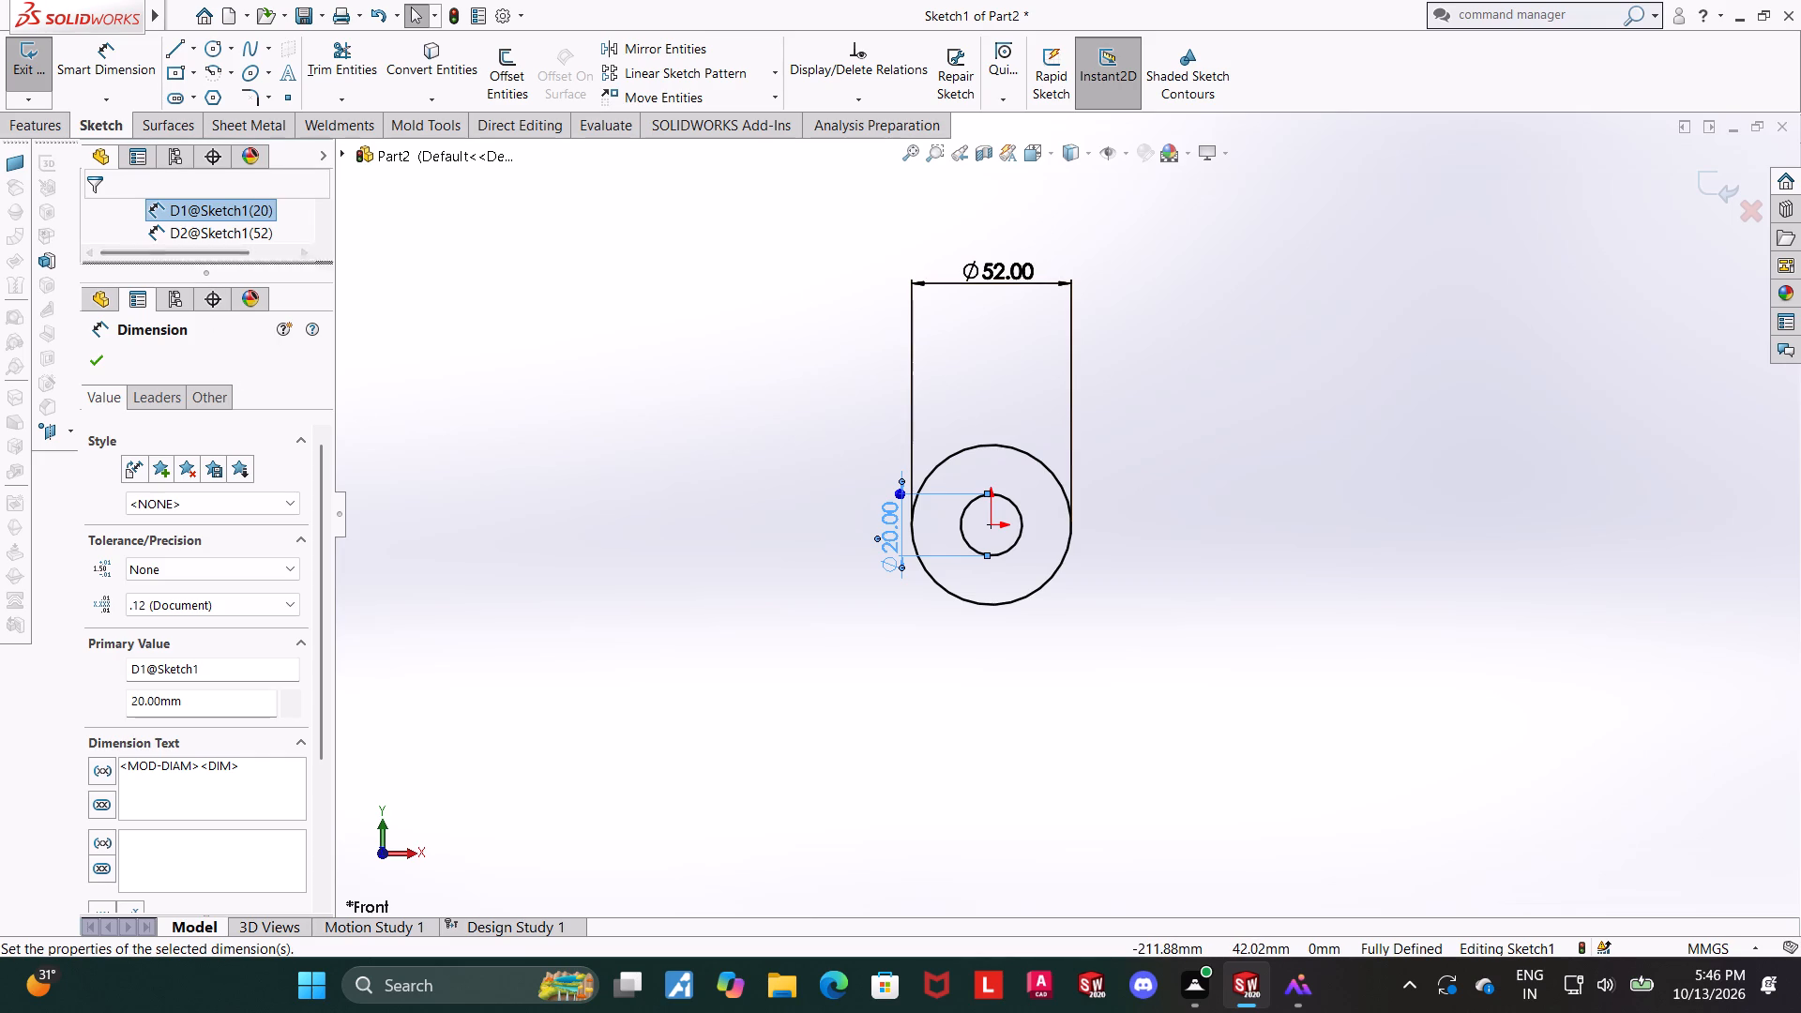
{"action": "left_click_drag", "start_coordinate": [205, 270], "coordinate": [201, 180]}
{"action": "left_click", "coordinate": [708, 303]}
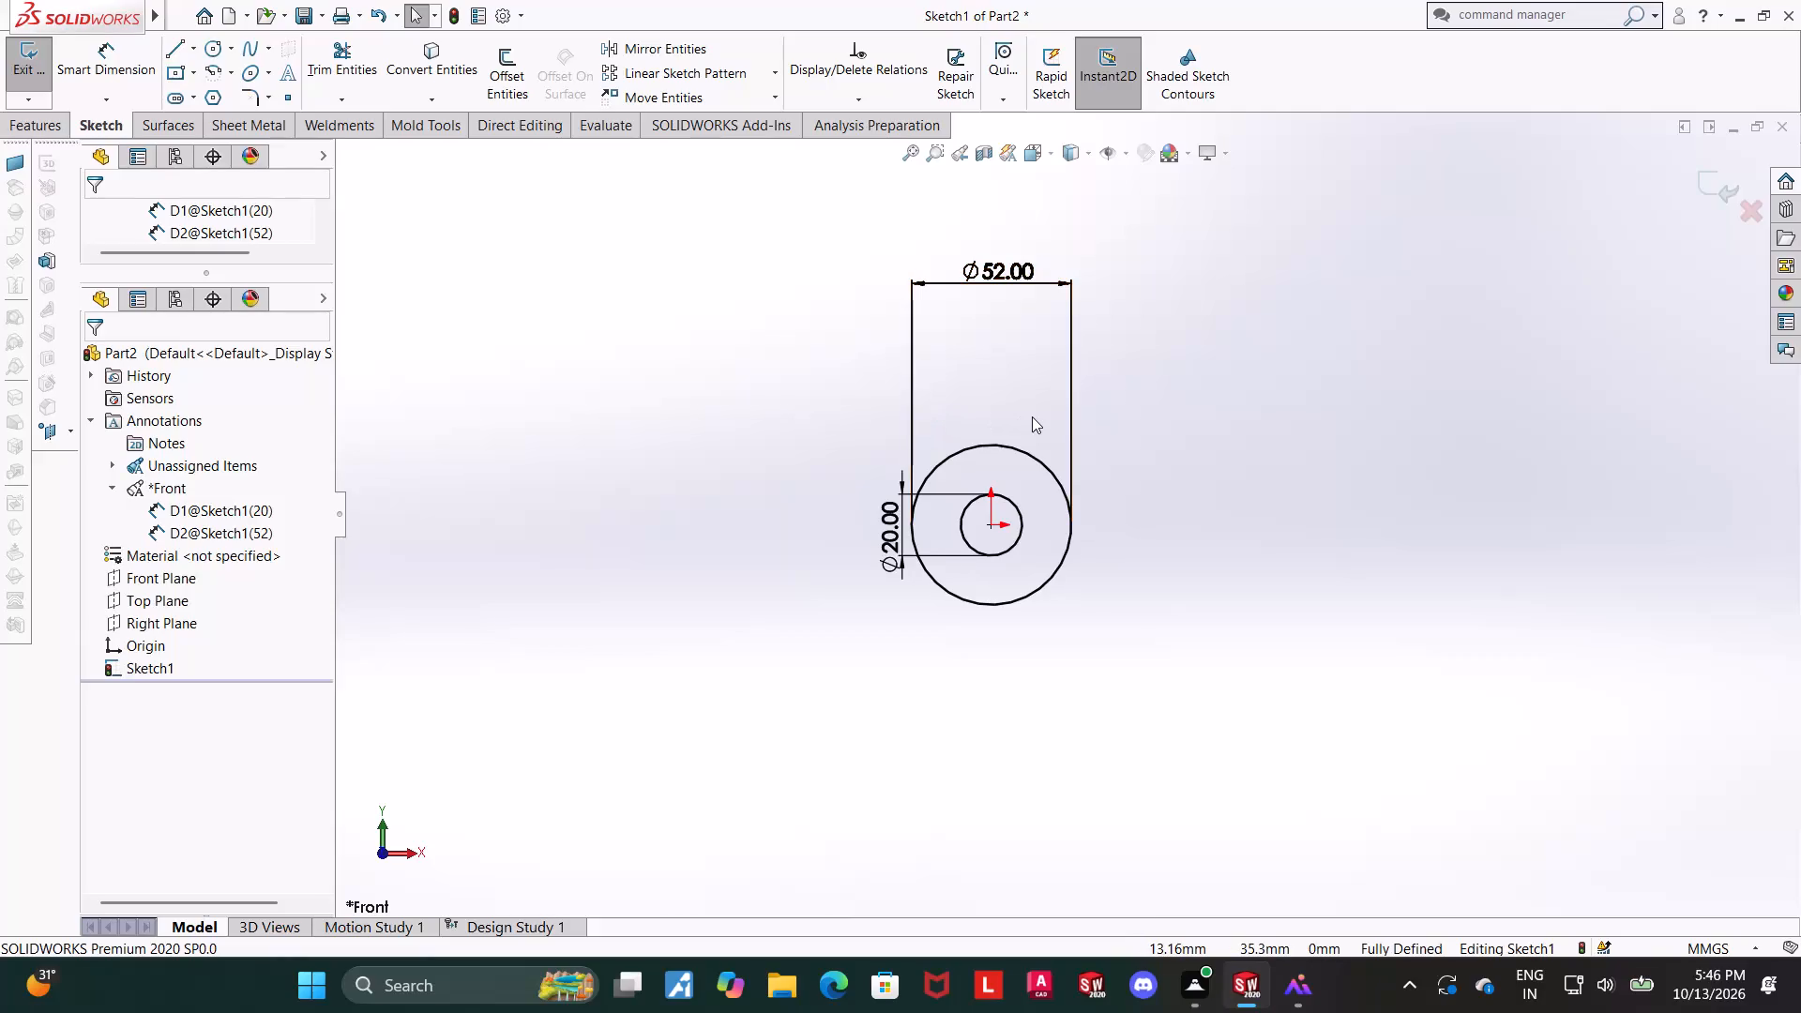
Exit the sketch and extrude Sketch1 as a boss, Mid Plane, with a depth of 14 mm.
{"action": "scroll", "coordinate": [1032, 416], "scroll_direction": "up", "scroll_amount": 1}
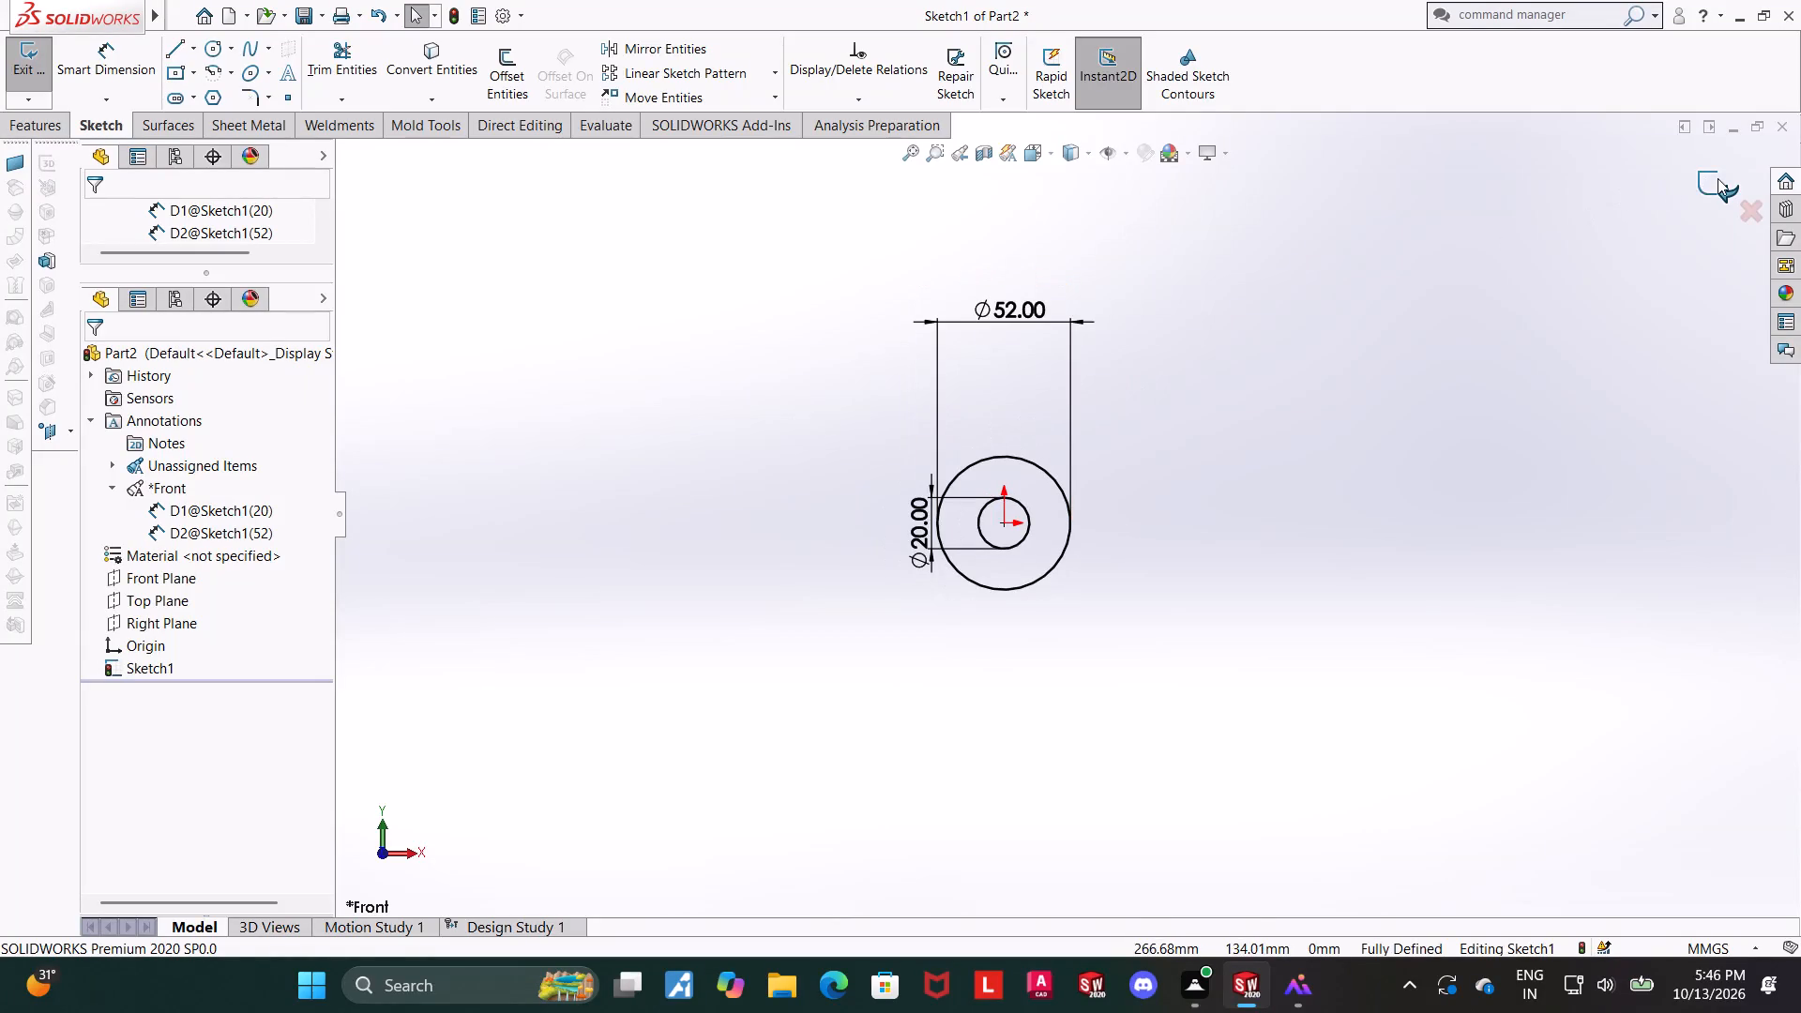
{"action": "left_click", "coordinate": [1718, 178]}
{"action": "middle_click_drag", "start_coordinate": [1220, 323], "coordinate": [1173, 345]}
{"action": "left_click", "coordinate": [16, 126]}
{"action": "left_click", "coordinate": [23, 73]}
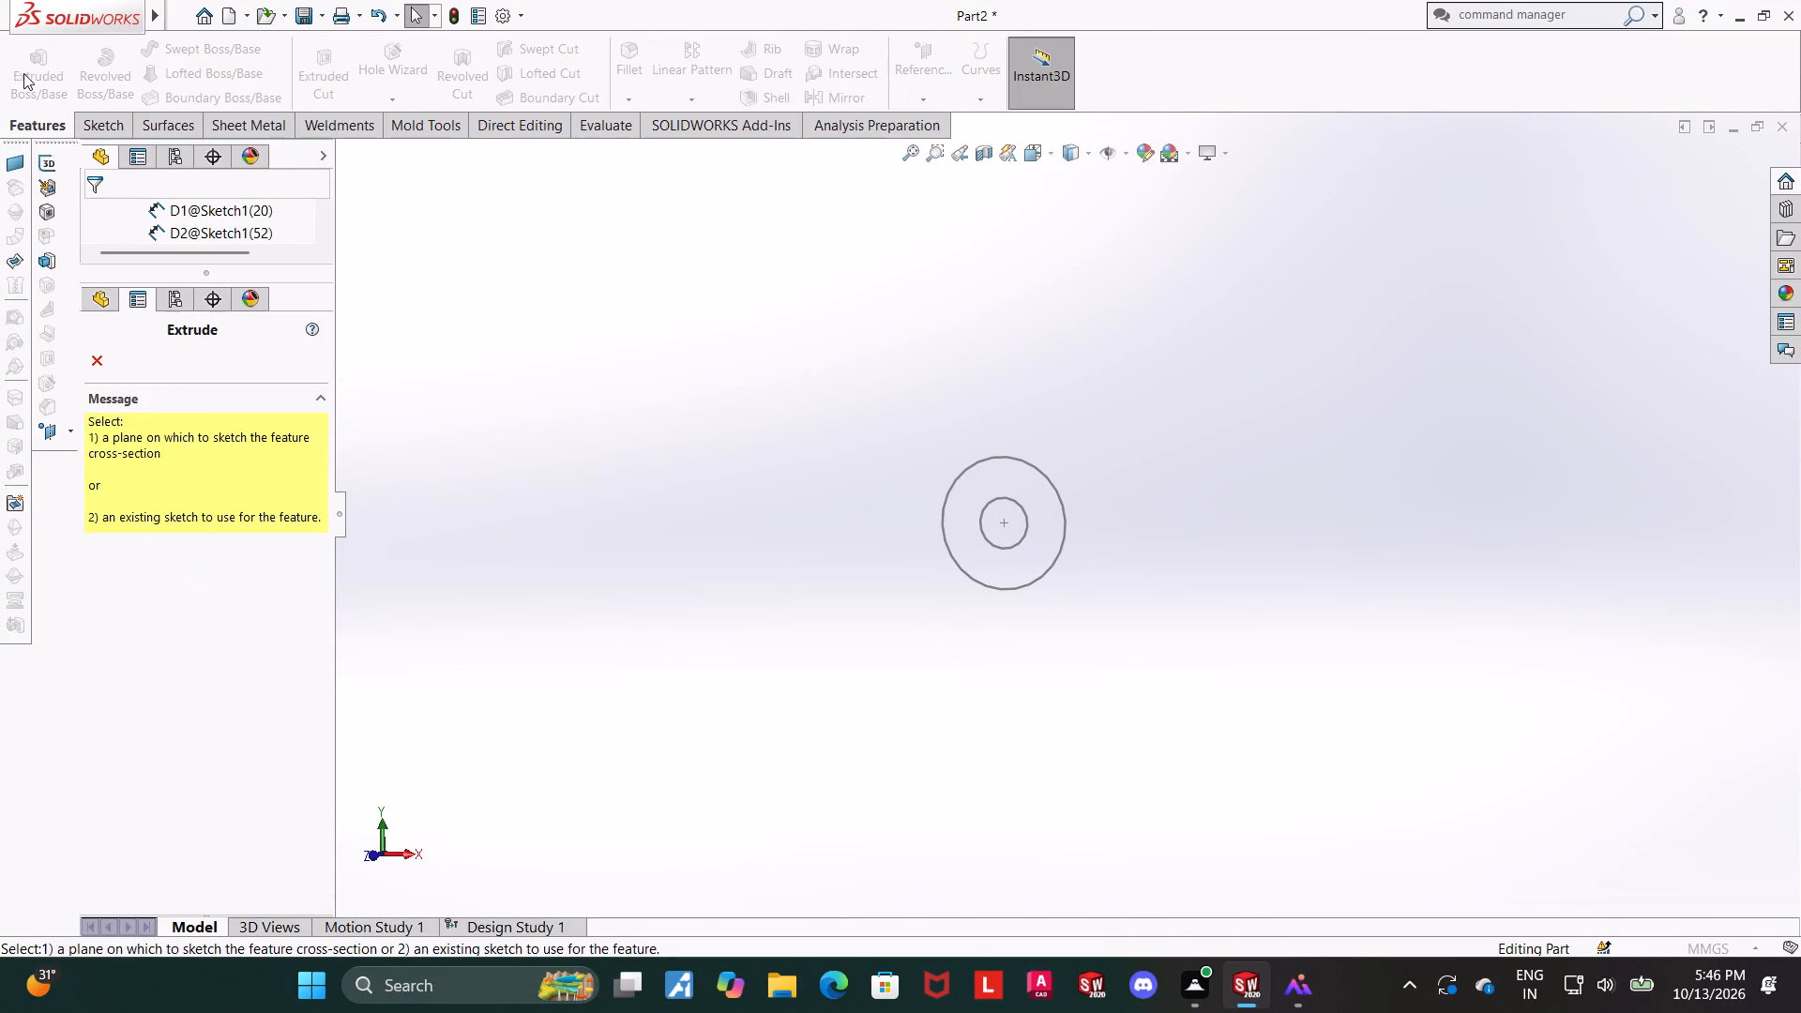
{"action": "left_click", "coordinate": [345, 153]}
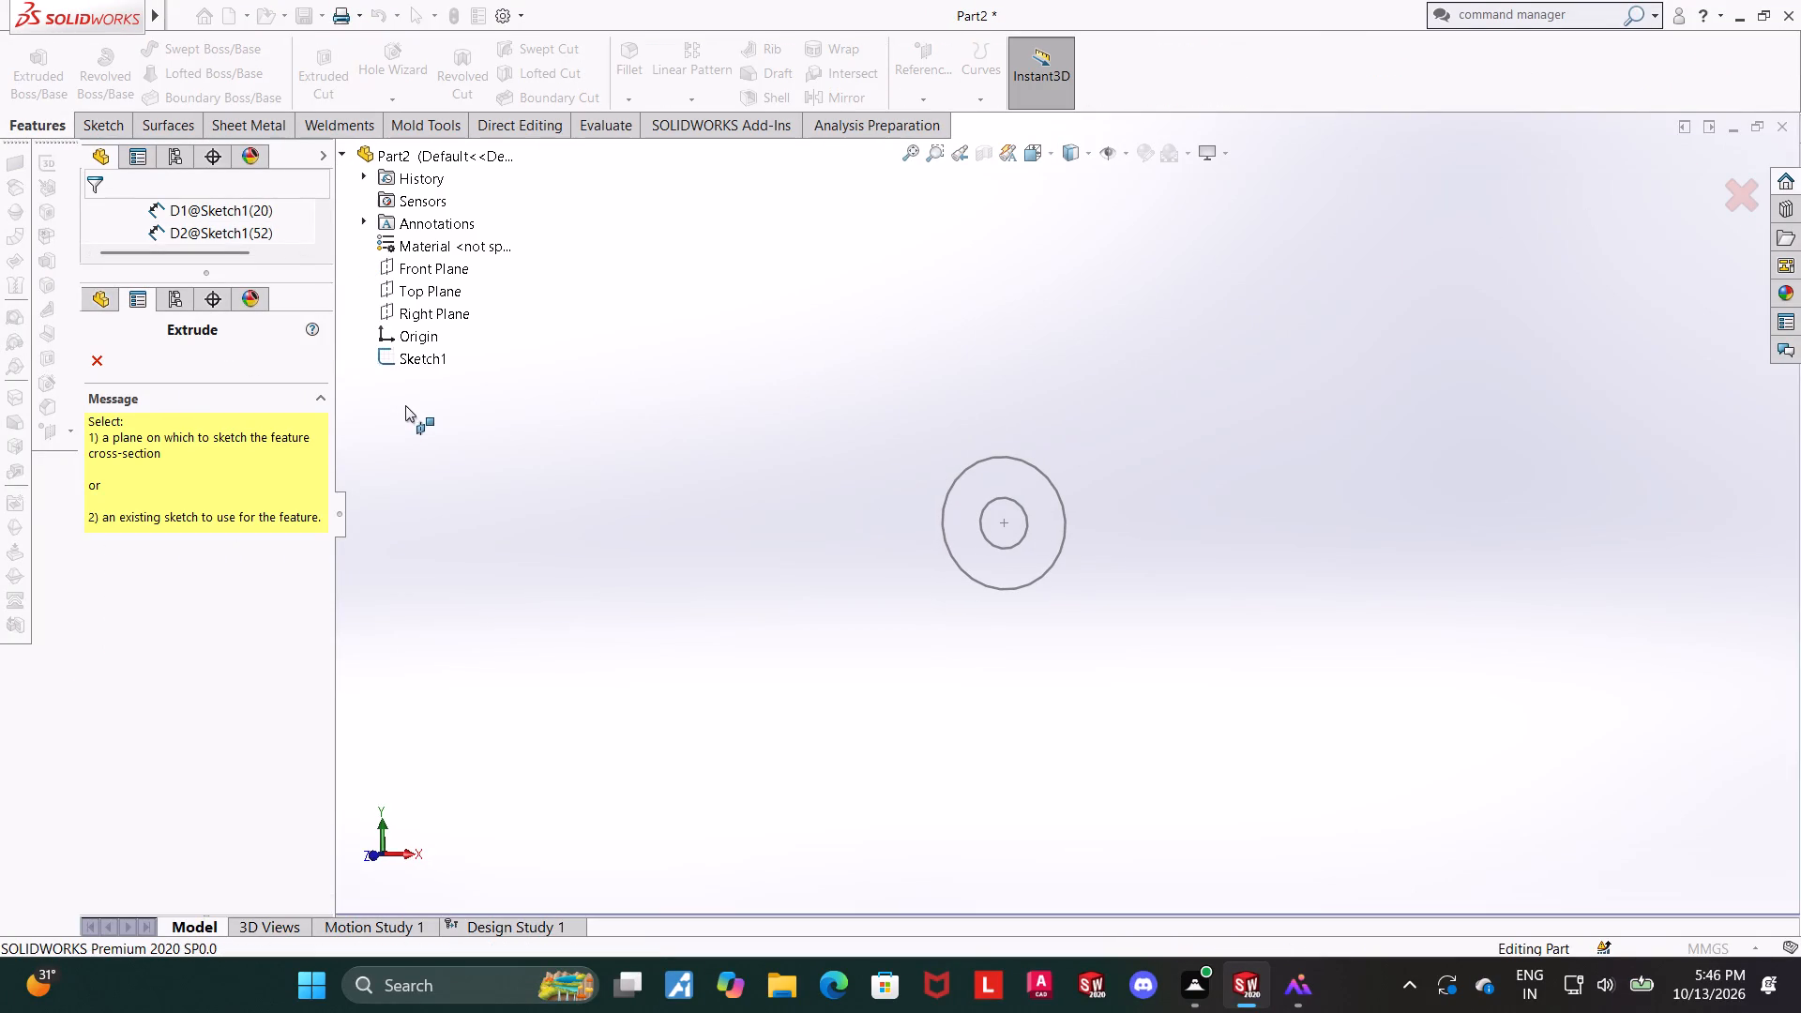
{"action": "left_click", "coordinate": [416, 360]}
{"action": "left_click", "coordinate": [156, 485]}
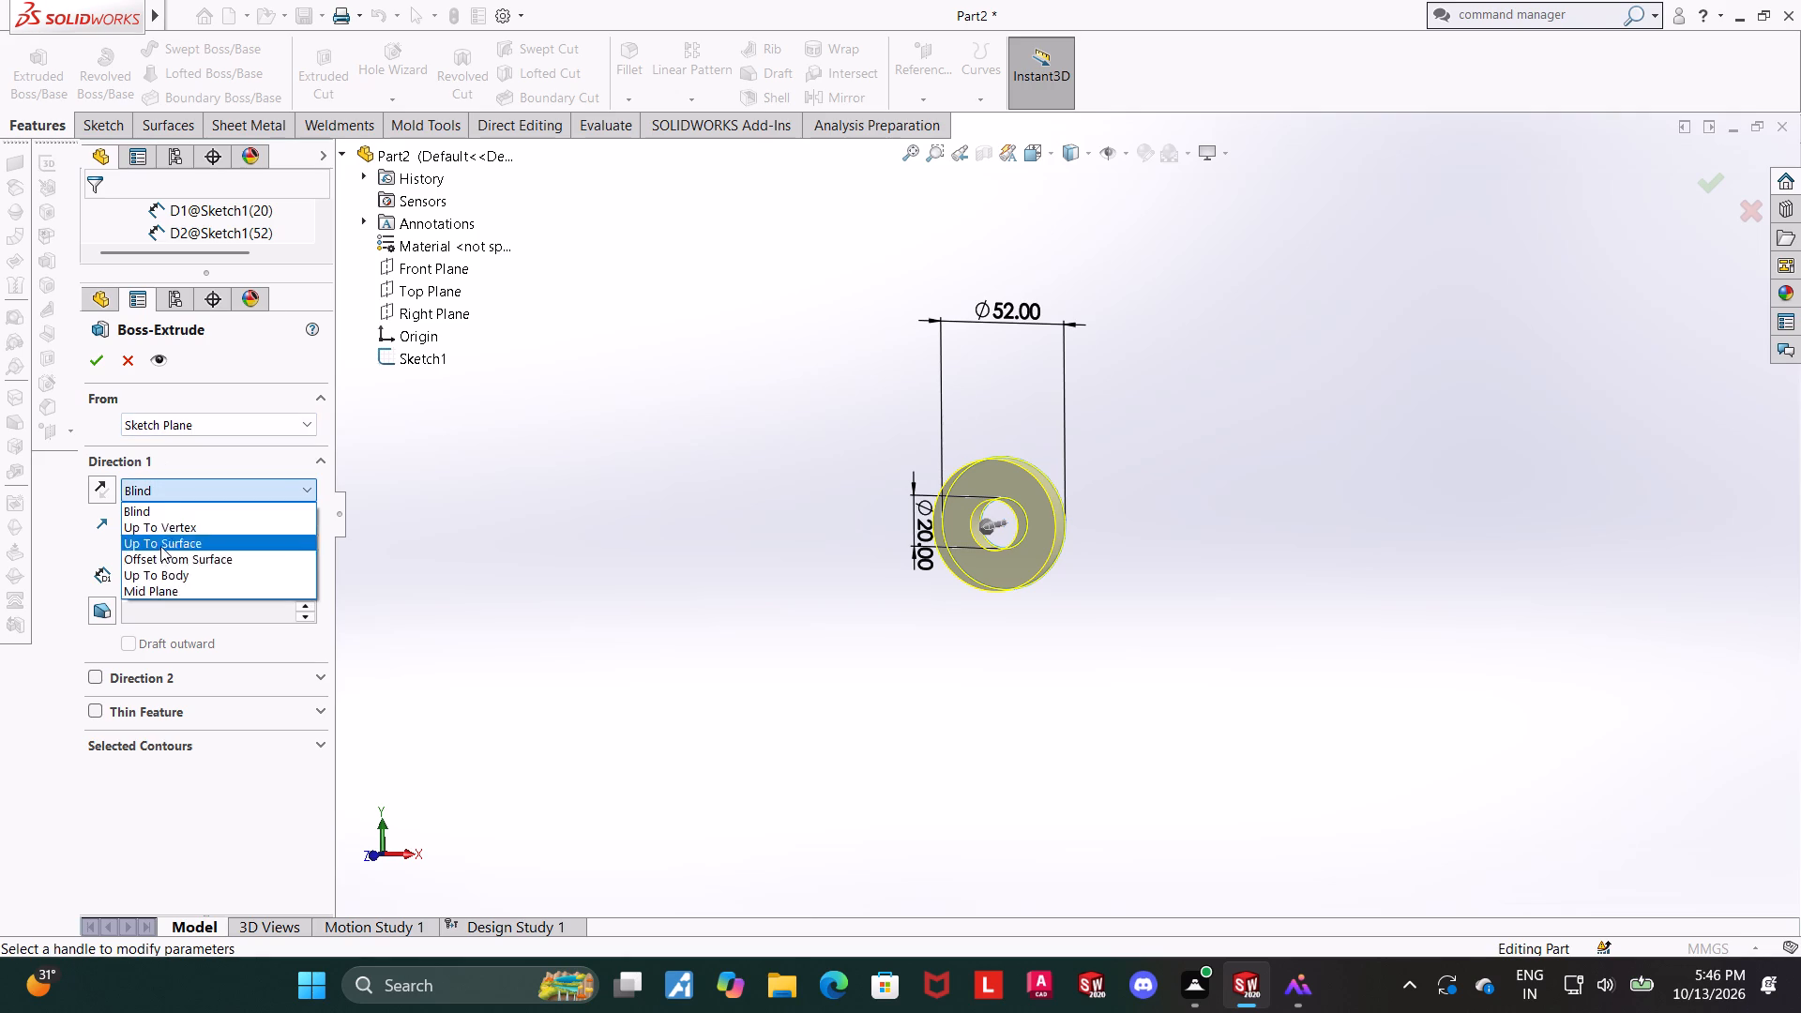
{"action": "left_click", "coordinate": [154, 591]}
{"action": "type", "text": "14"}
{"action": "key", "text": "Return"}
{"action": "left_click", "coordinate": [89, 360]}
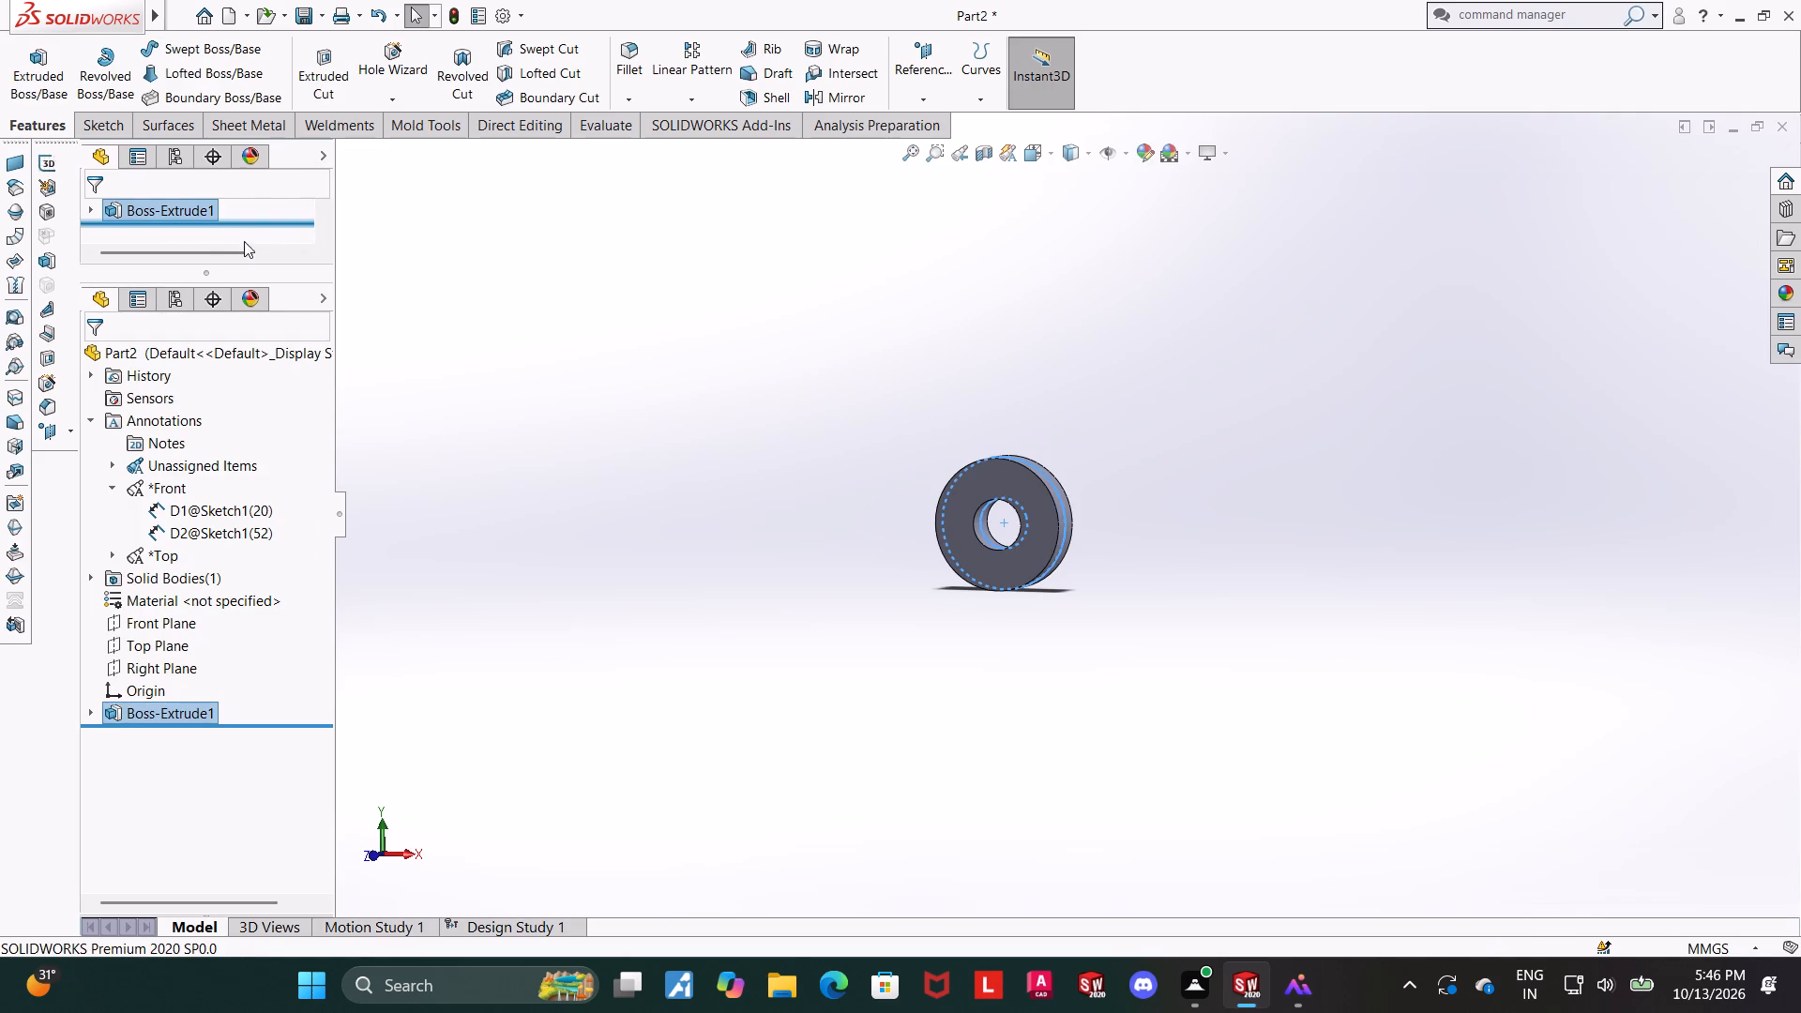
Collapse the upper pane of the split FeatureManager design tree so only one tree remains.
{"action": "left_click_drag", "start_coordinate": [218, 254], "coordinate": [234, 166]}
{"action": "left_click_drag", "start_coordinate": [212, 273], "coordinate": [212, 185]}
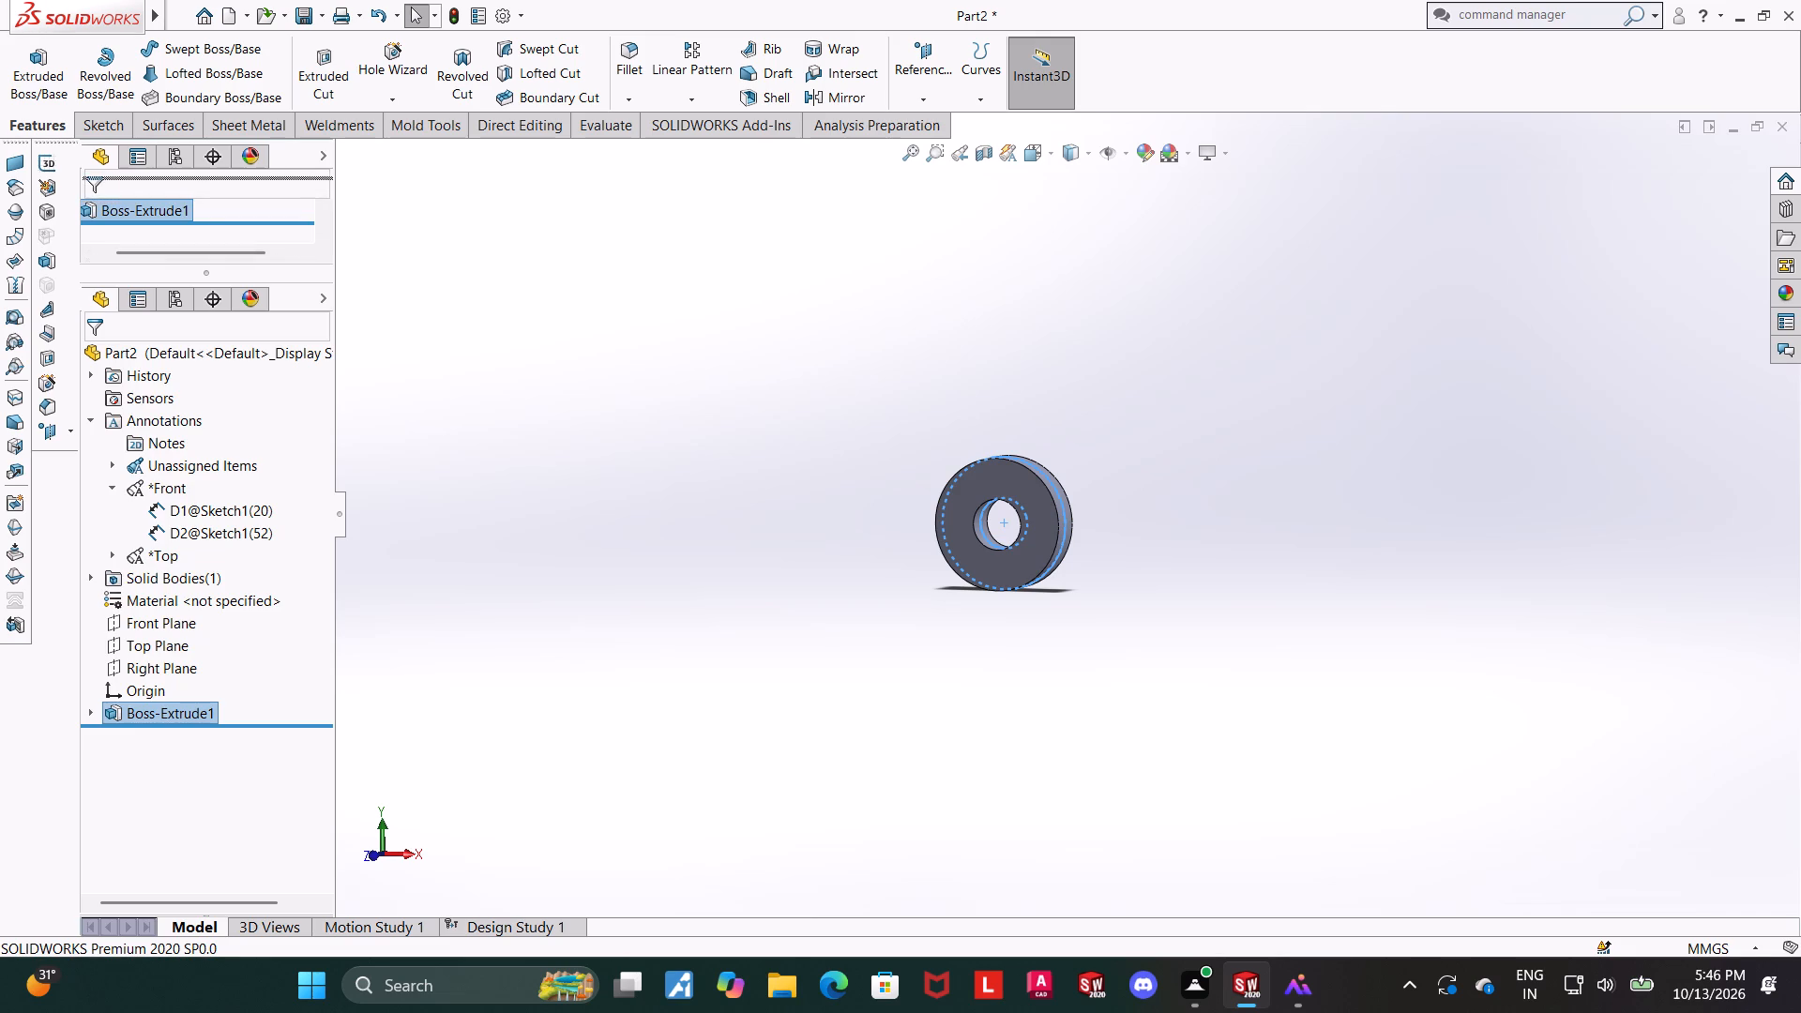
{"action": "left_click_drag", "start_coordinate": [212, 185], "coordinate": [212, 177]}
{"action": "left_click", "coordinate": [759, 308]}
{"action": "left_click_drag", "start_coordinate": [211, 181], "coordinate": [211, 179]}
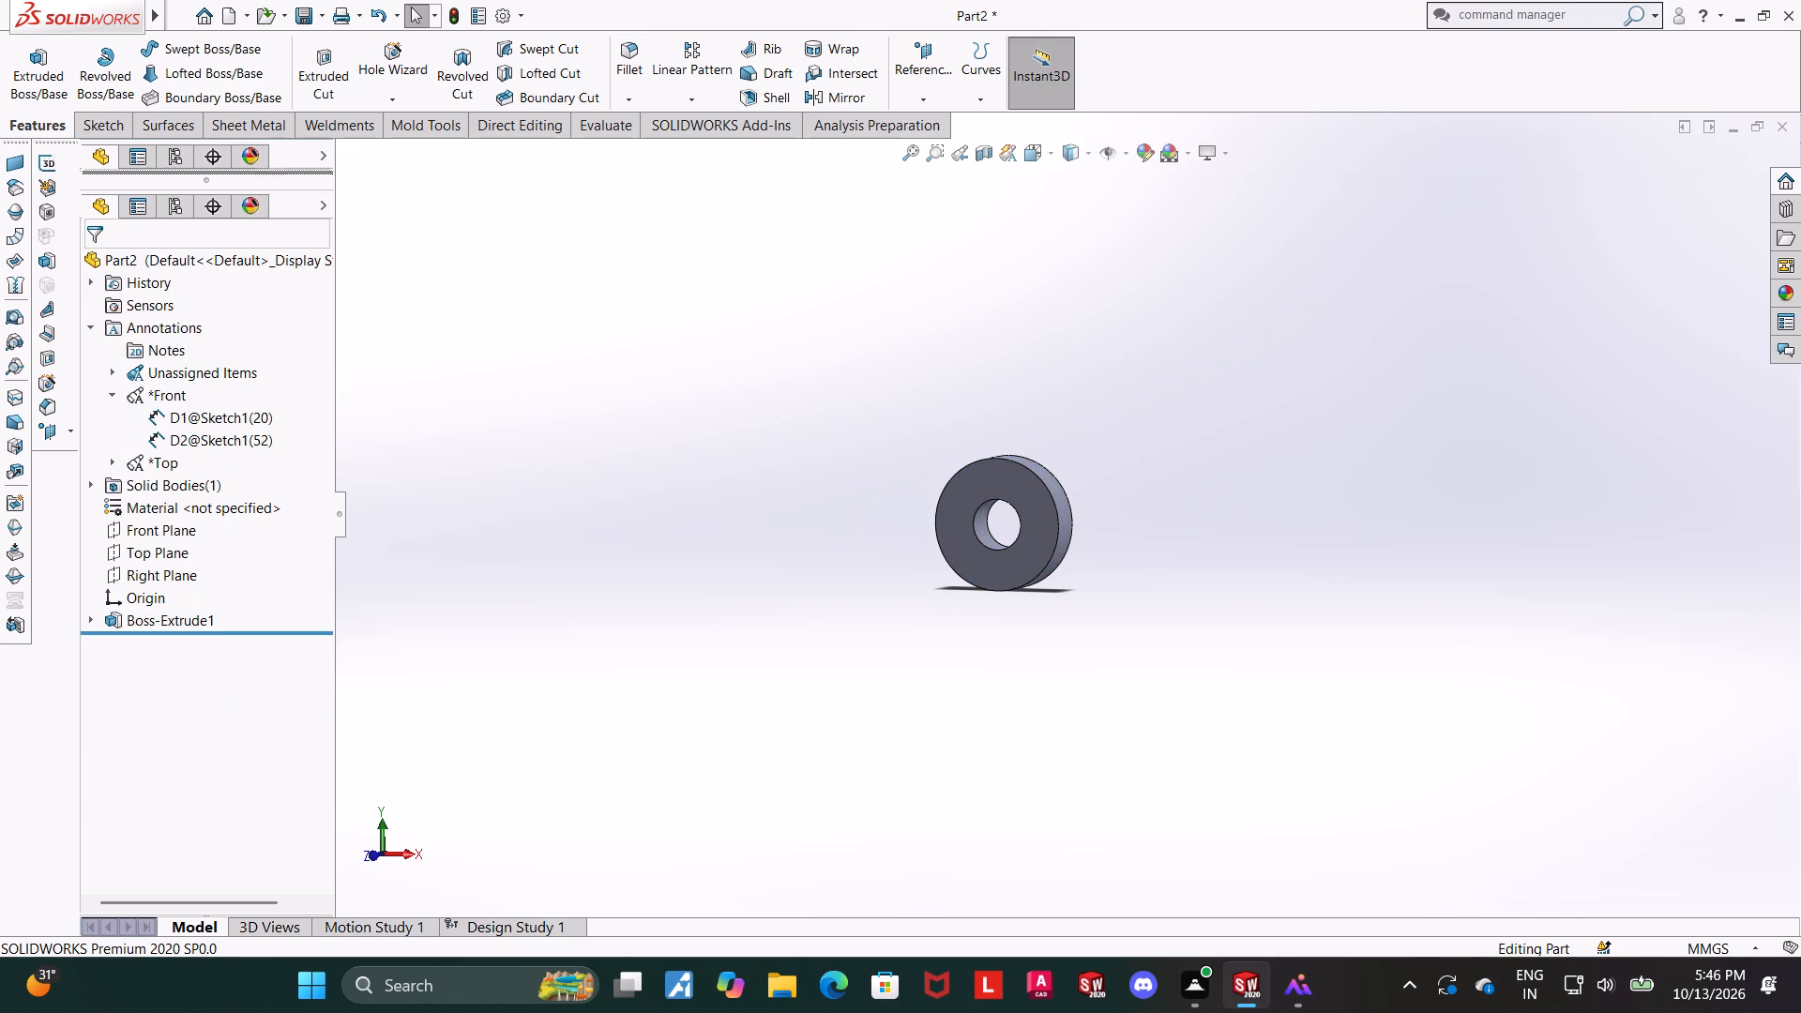
{"action": "left_click_drag", "start_coordinate": [211, 179], "coordinate": [207, 147]}
{"action": "left_click", "coordinate": [667, 285]}
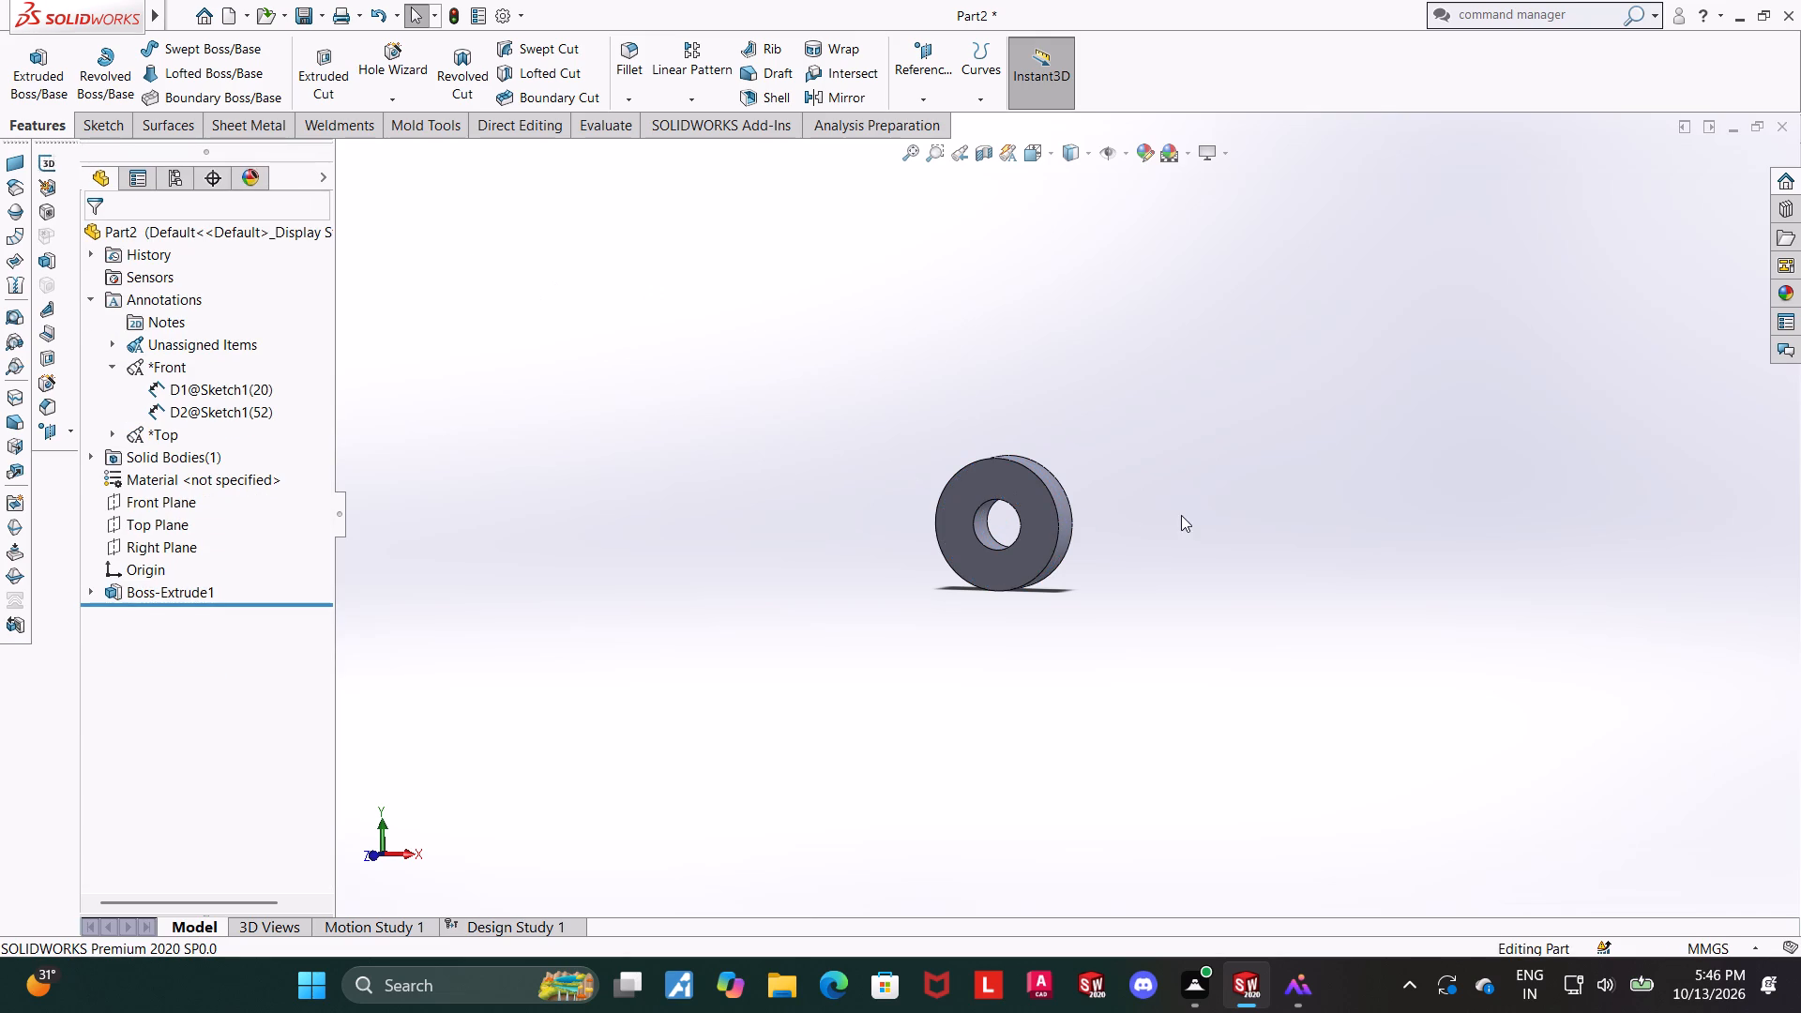
Start a new sketch on the ring's front face and orient the view normal to it.
{"action": "middle_click", "coordinate": [1177, 518]}
{"action": "scroll", "coordinate": [1091, 526], "scroll_direction": "down", "scroll_amount": 2}
{"action": "middle_click_drag", "start_coordinate": [1074, 541], "coordinate": [1052, 556]}
{"action": "scroll", "coordinate": [1042, 527], "scroll_direction": "down", "scroll_amount": 2}
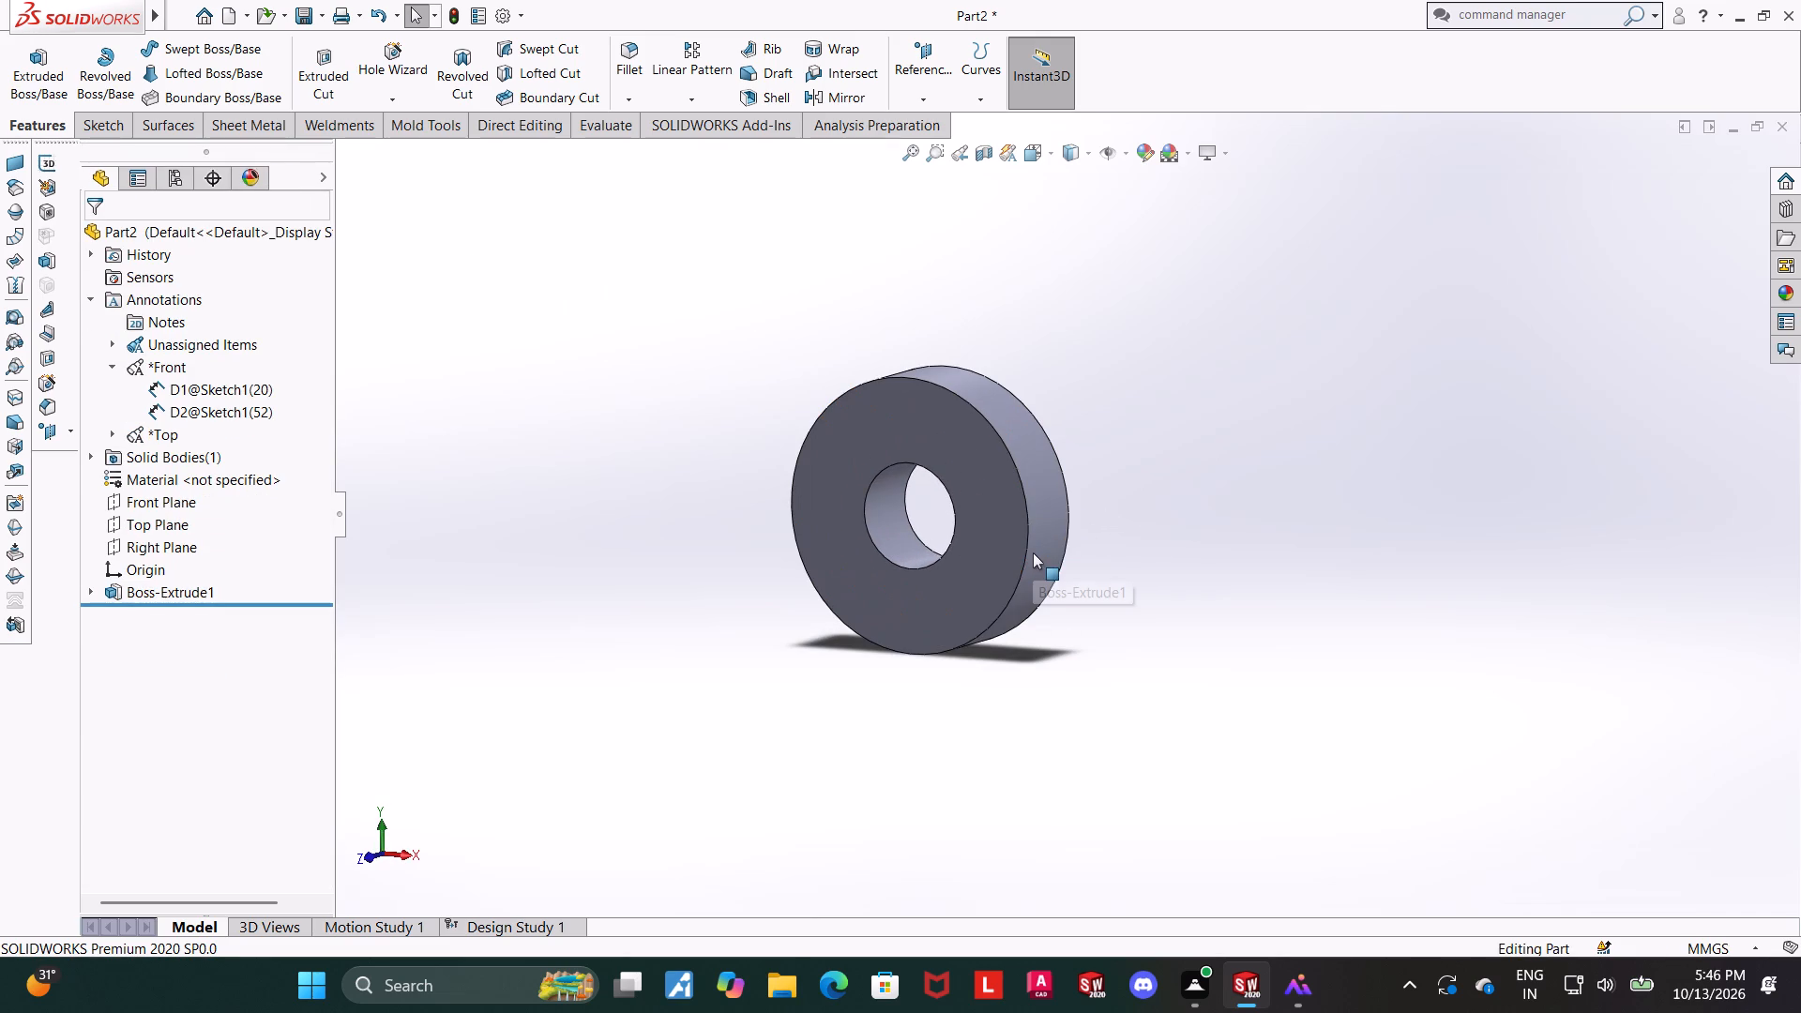
{"action": "left_click", "coordinate": [975, 537]}
{"action": "left_click", "coordinate": [1062, 474]}
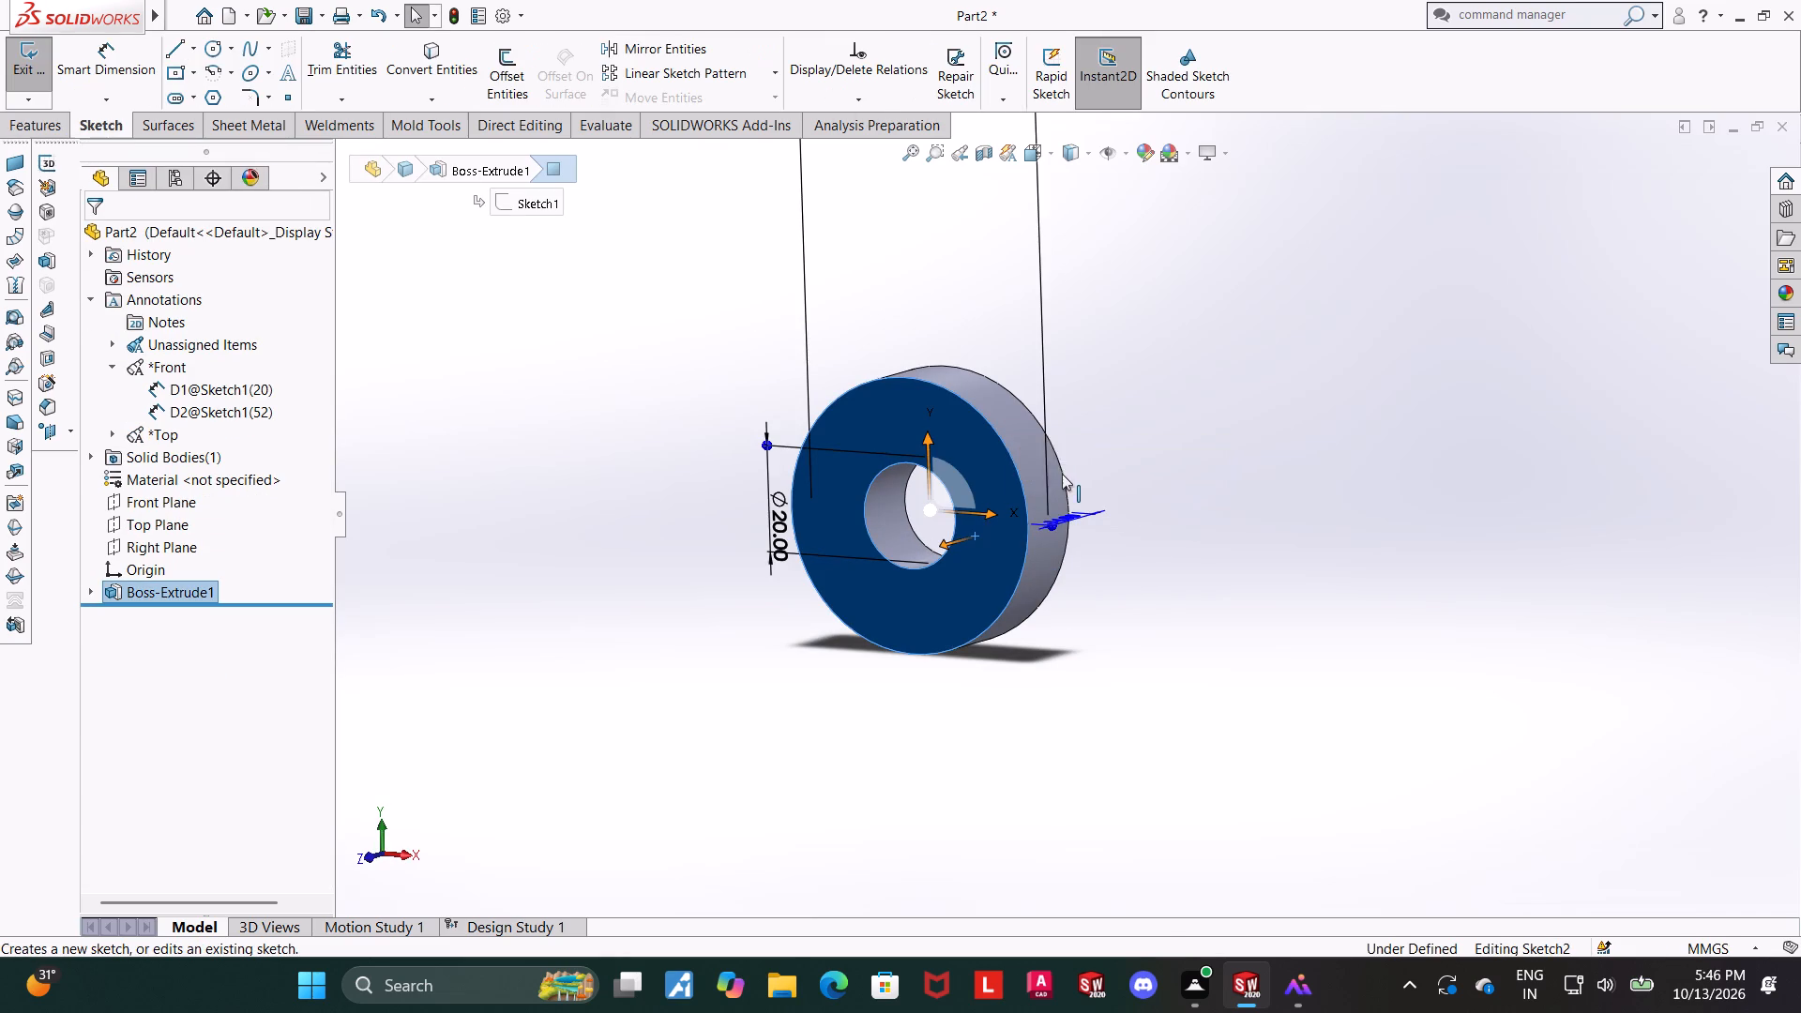
{"action": "left_click", "coordinate": [160, 614]}
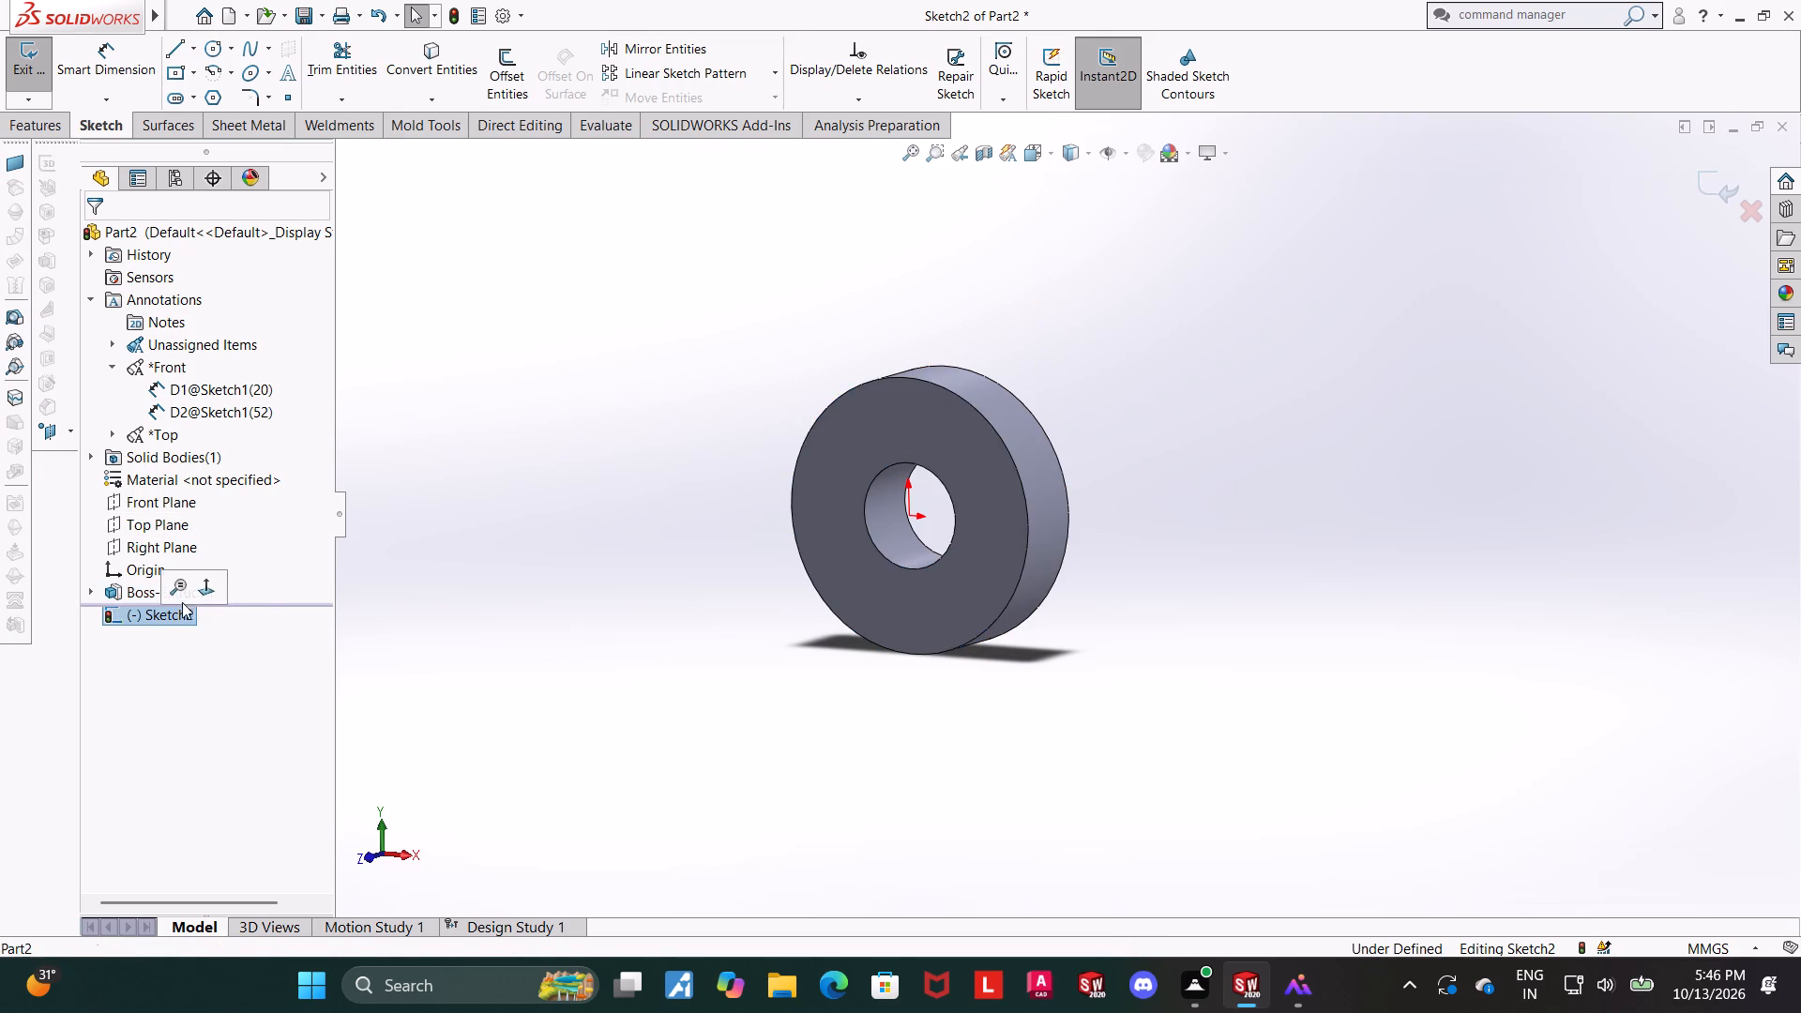
{"action": "left_click", "coordinate": [199, 591]}
{"action": "scroll", "coordinate": [1434, 520], "scroll_direction": "up", "scroll_amount": 4}
{"action": "middle_click_drag", "start_coordinate": [1393, 520], "coordinate": [1309, 603]}
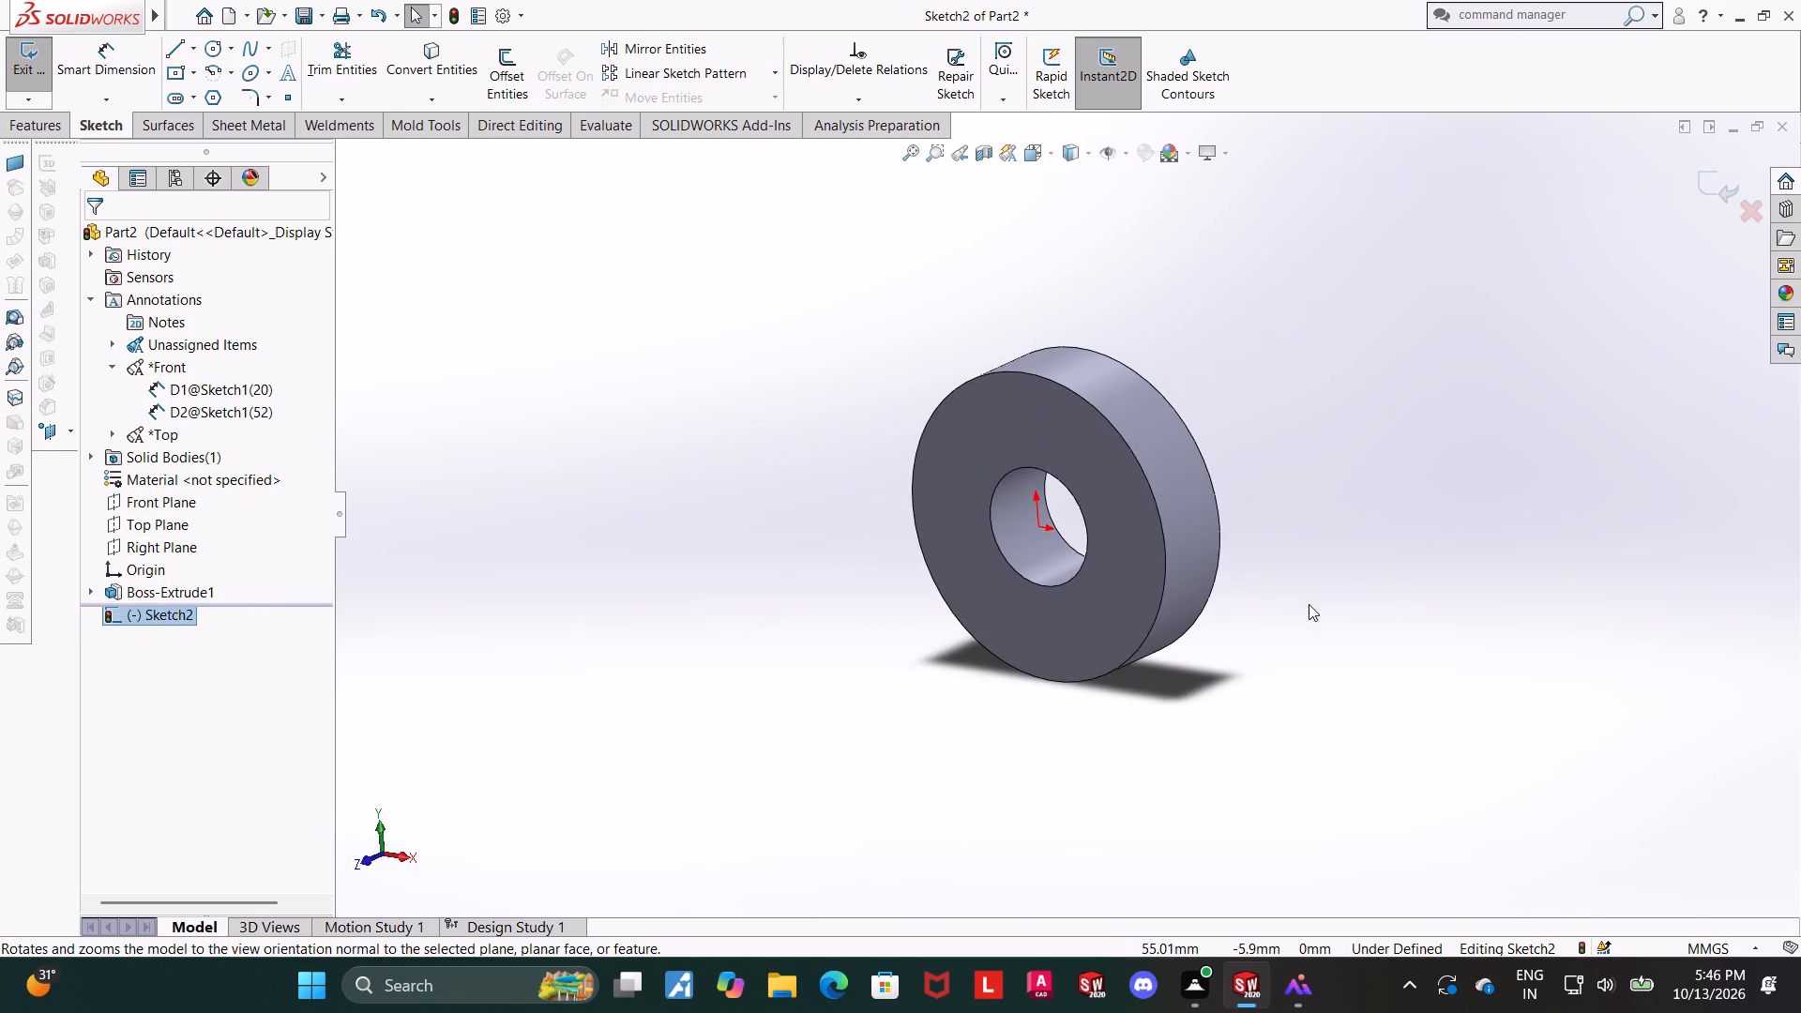
{"action": "middle_click_drag", "start_coordinate": [1287, 597], "coordinate": [1299, 588]}
{"action": "left_click", "coordinate": [118, 593]}
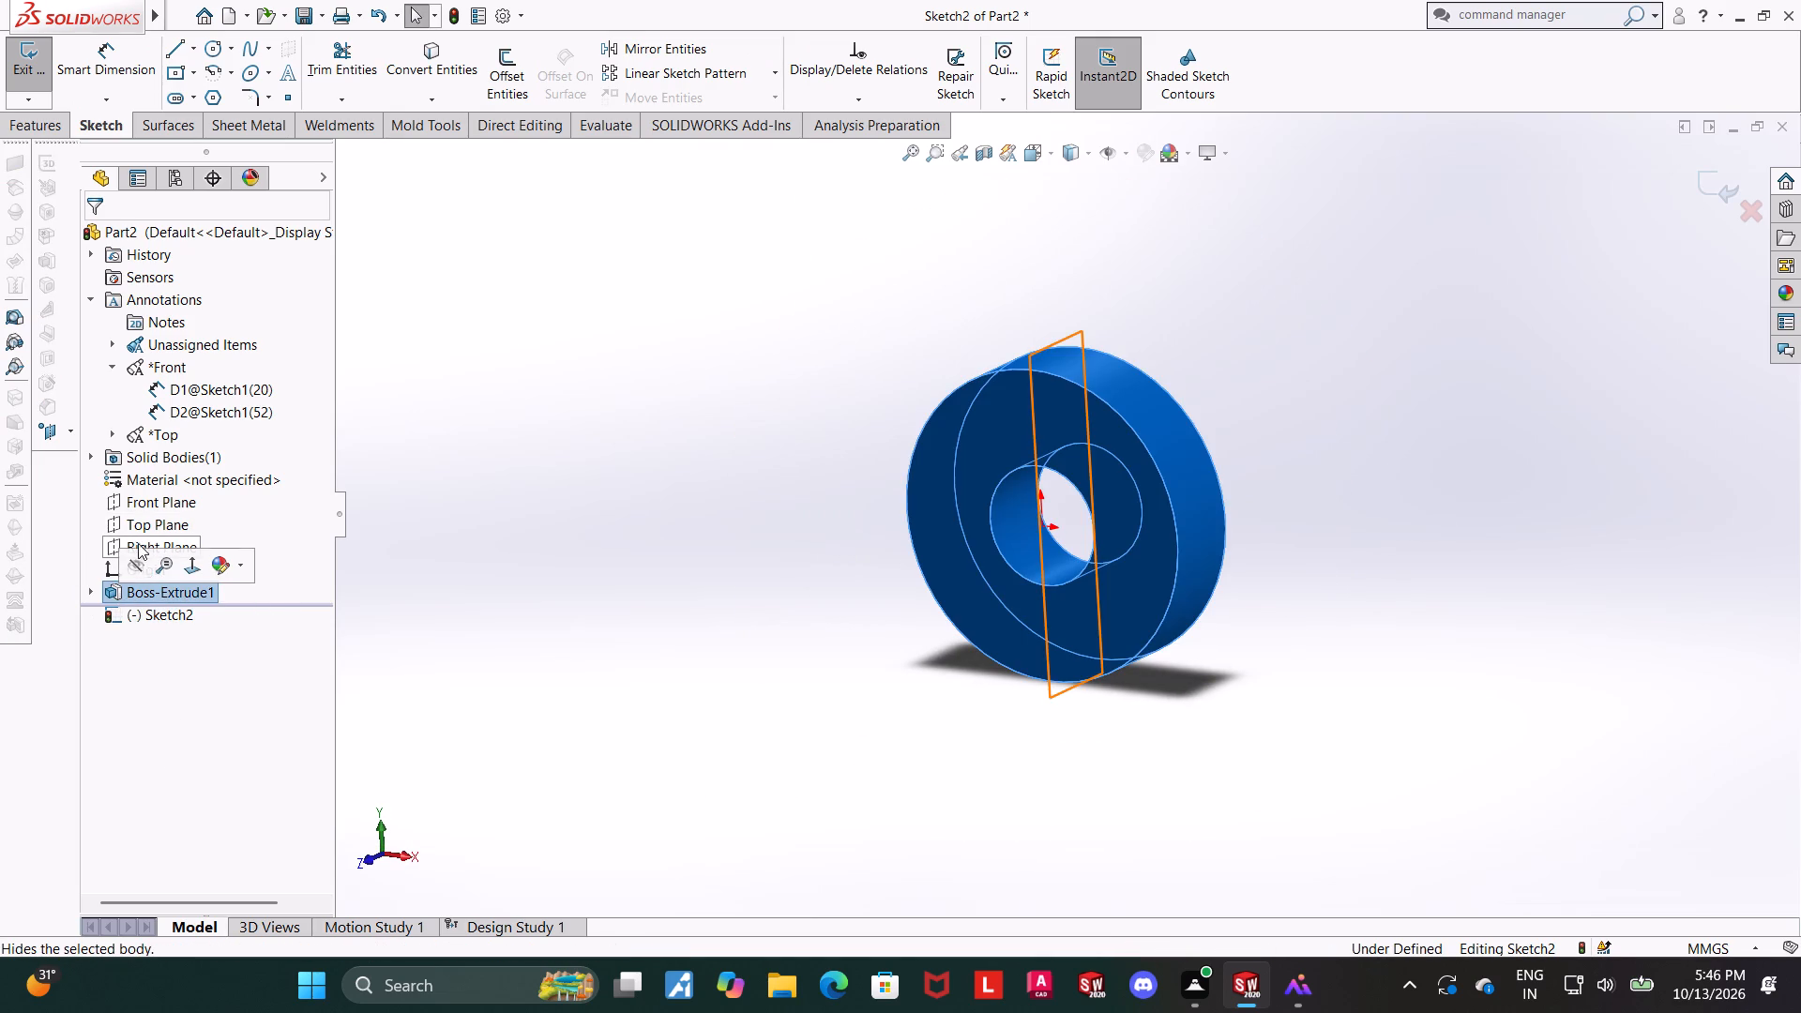
{"action": "left_click", "coordinate": [719, 574]}
{"action": "middle_click_drag", "start_coordinate": [824, 582], "coordinate": [866, 523]}
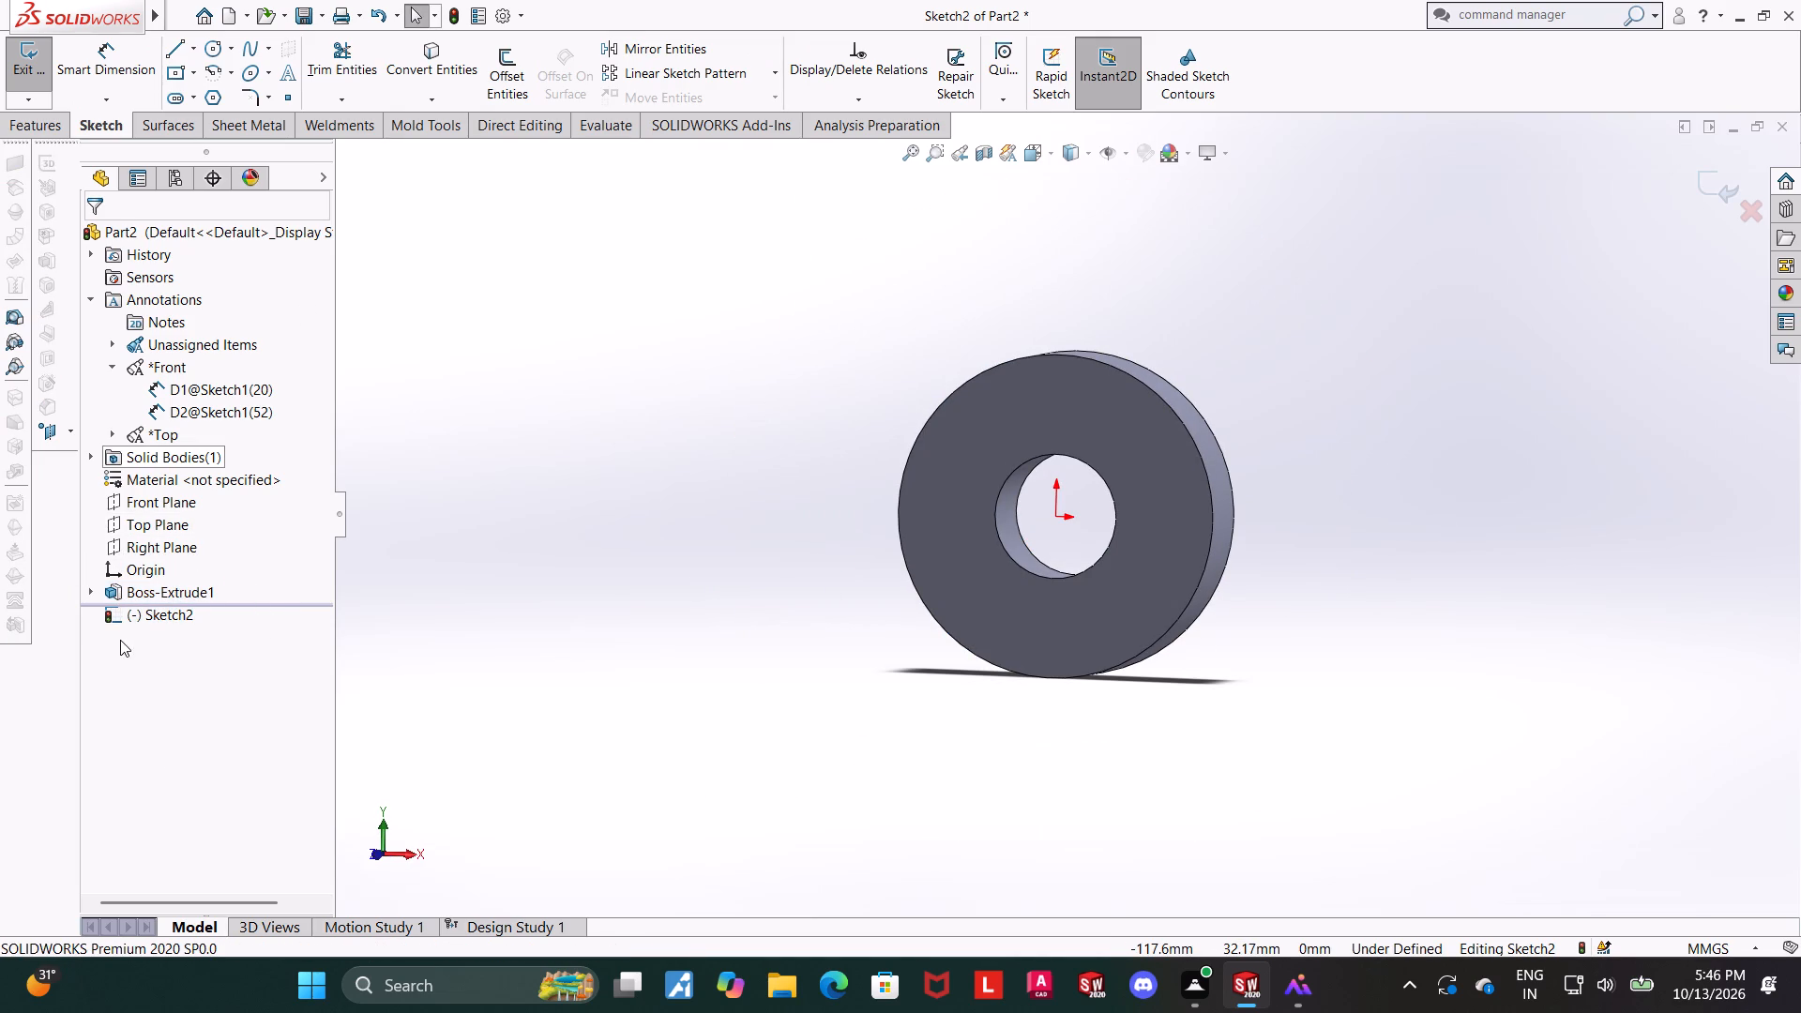
{"action": "left_click", "coordinate": [174, 621]}
{"action": "left_click", "coordinate": [227, 599]}
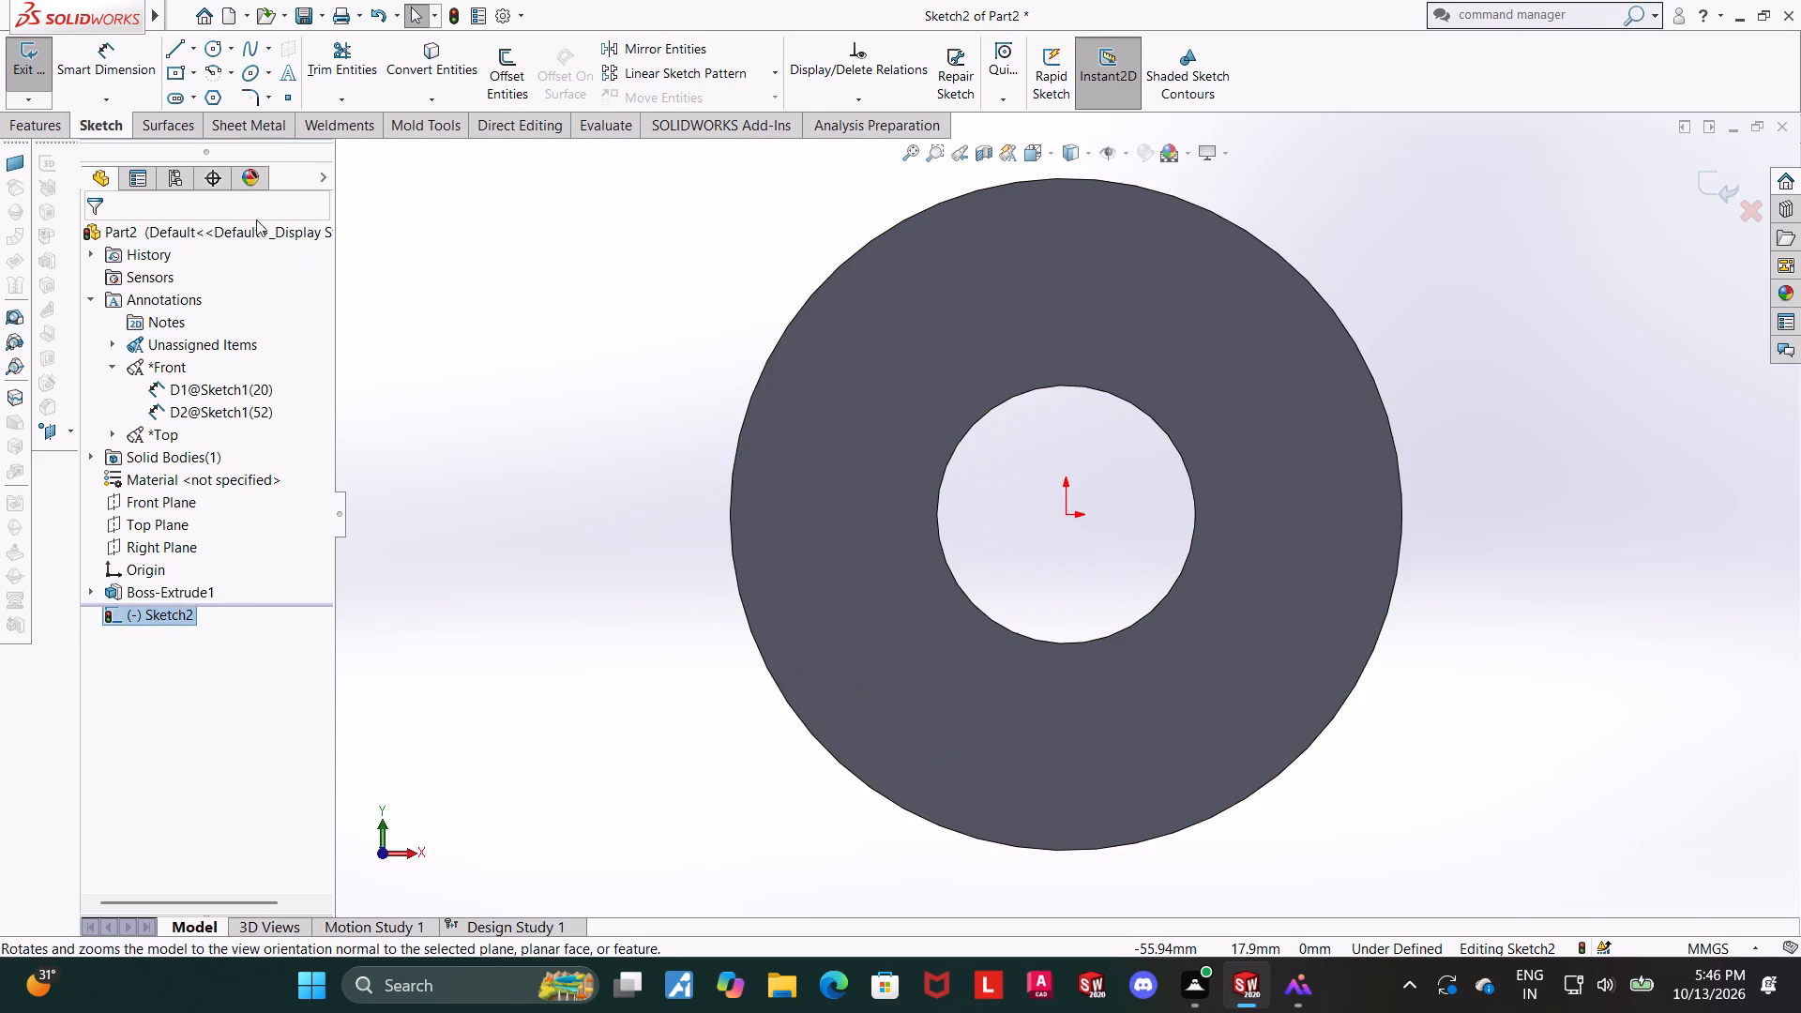
Sketch a circle about 34 mm in diameter centred on the origin, between the bore and the outer edge.
{"action": "left_click", "coordinate": [216, 52]}
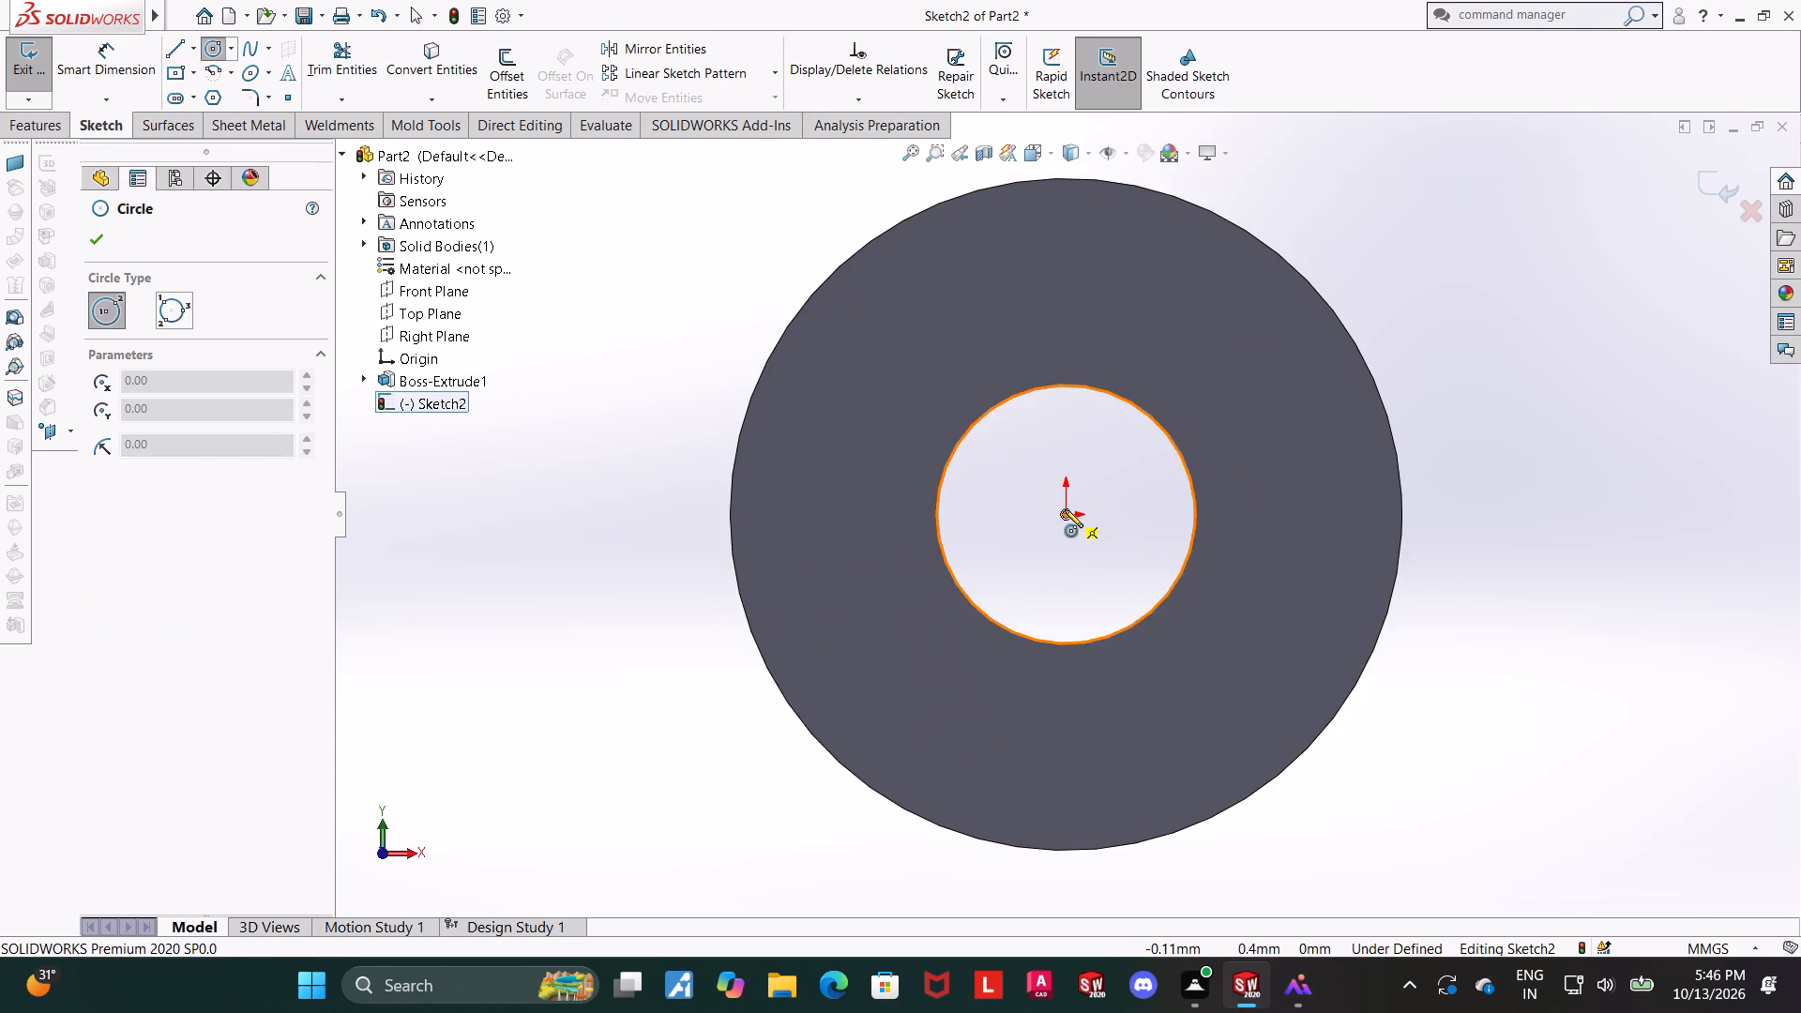
{"action": "left_click", "coordinate": [1066, 510]}
{"action": "left_click", "coordinate": [1218, 355]}
{"action": "key", "text": "Escape"}
Dimension the radial gap between the sketched circle and the ring's outer edge as 8 mm.
{"action": "left_click", "coordinate": [82, 47]}
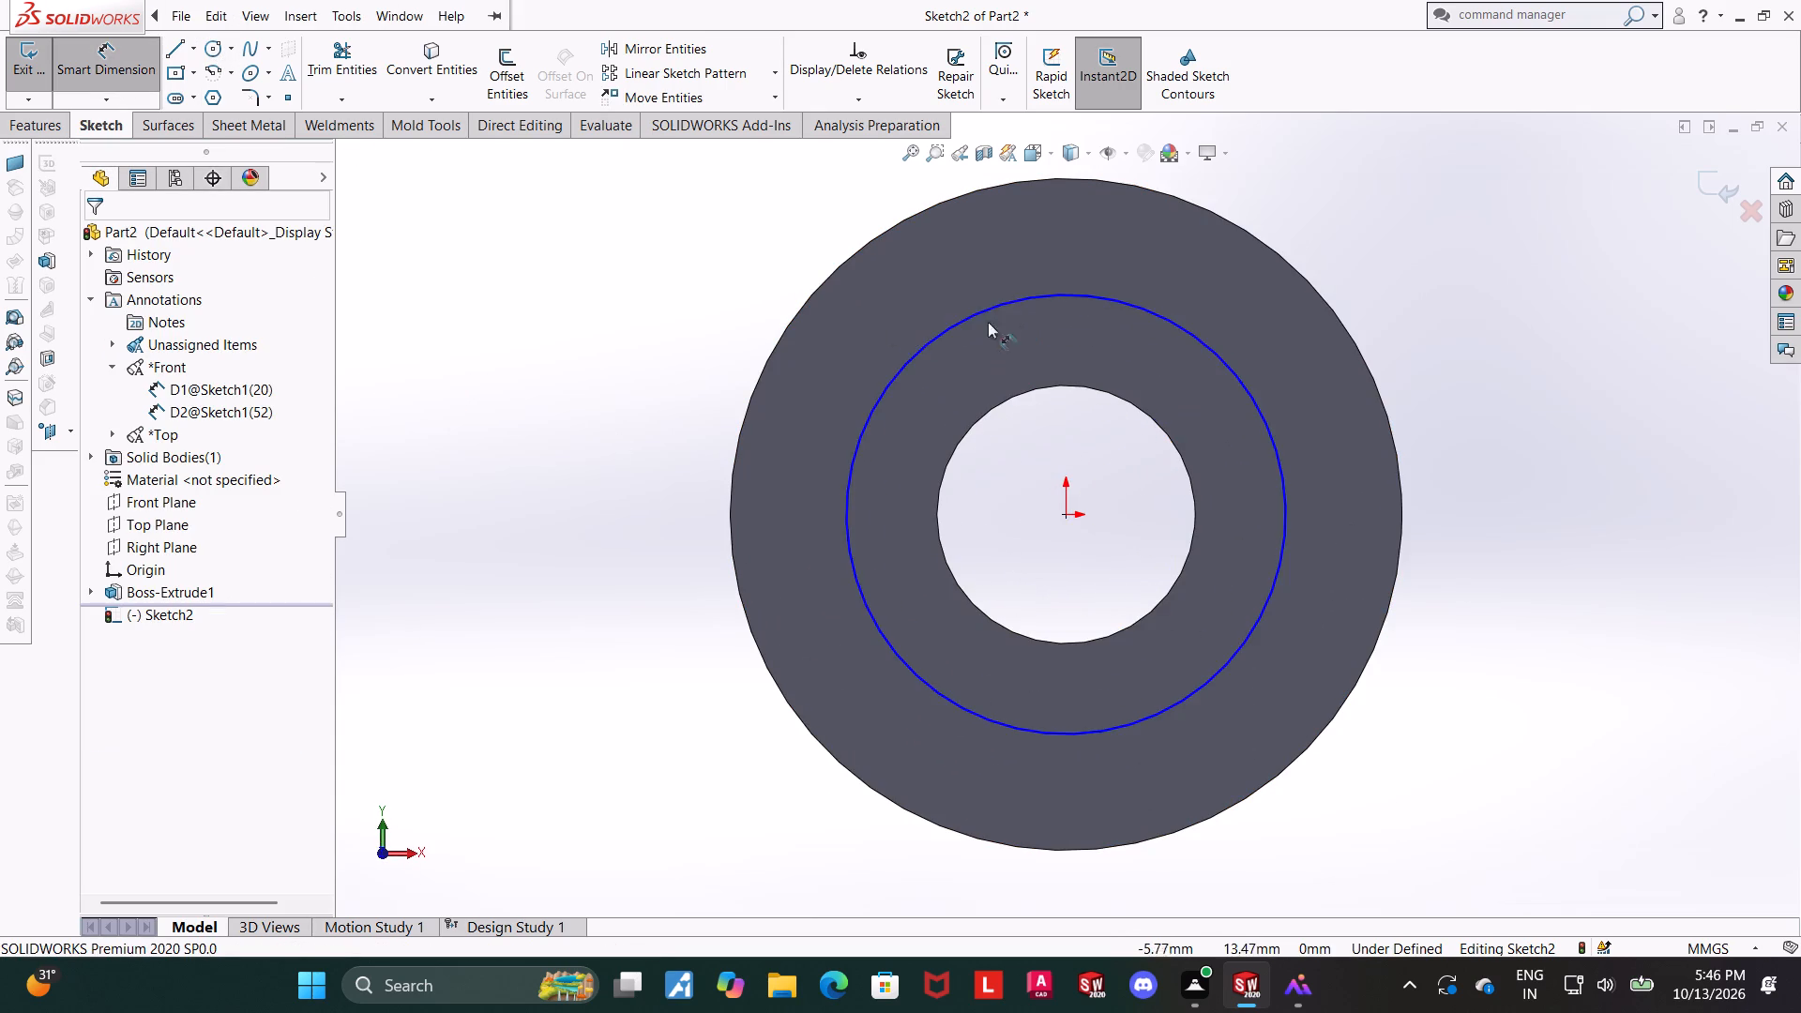
{"action": "left_click", "coordinate": [984, 305]}
{"action": "scroll", "coordinate": [535, 328], "scroll_direction": "up", "scroll_amount": 2}
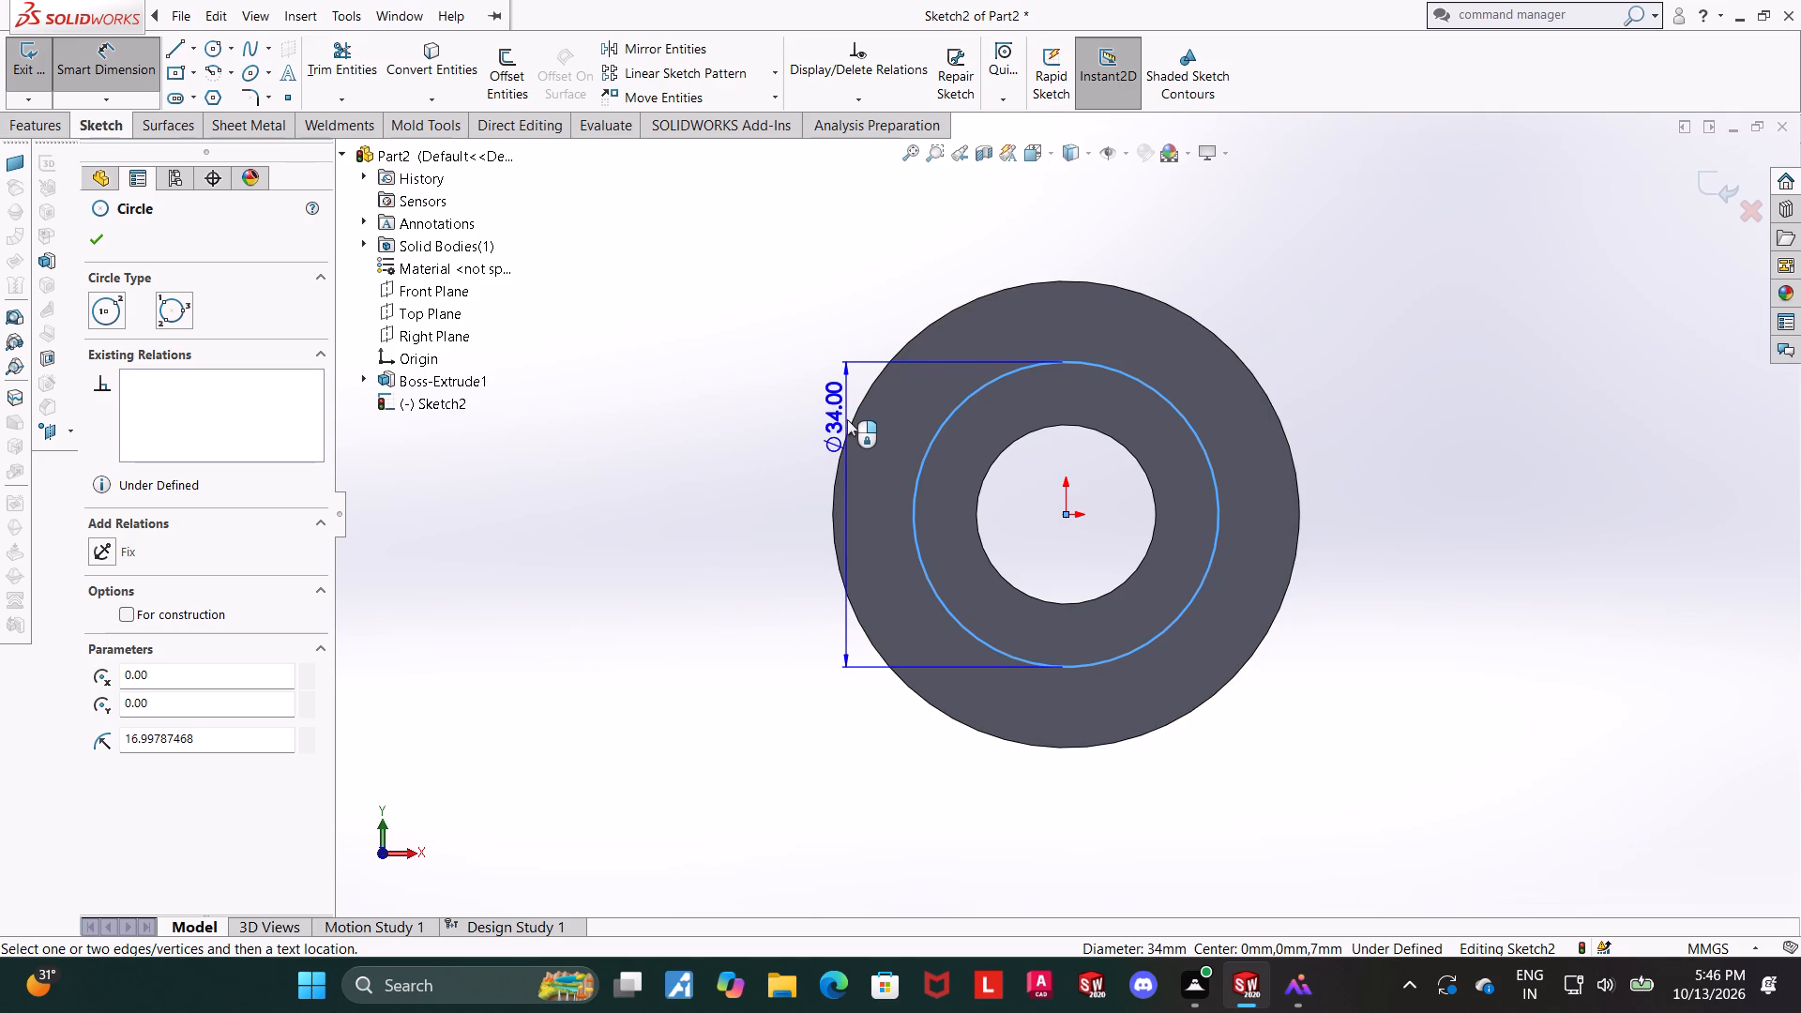
{"action": "left_click", "coordinate": [850, 422]}
{"action": "left_click", "coordinate": [875, 449]}
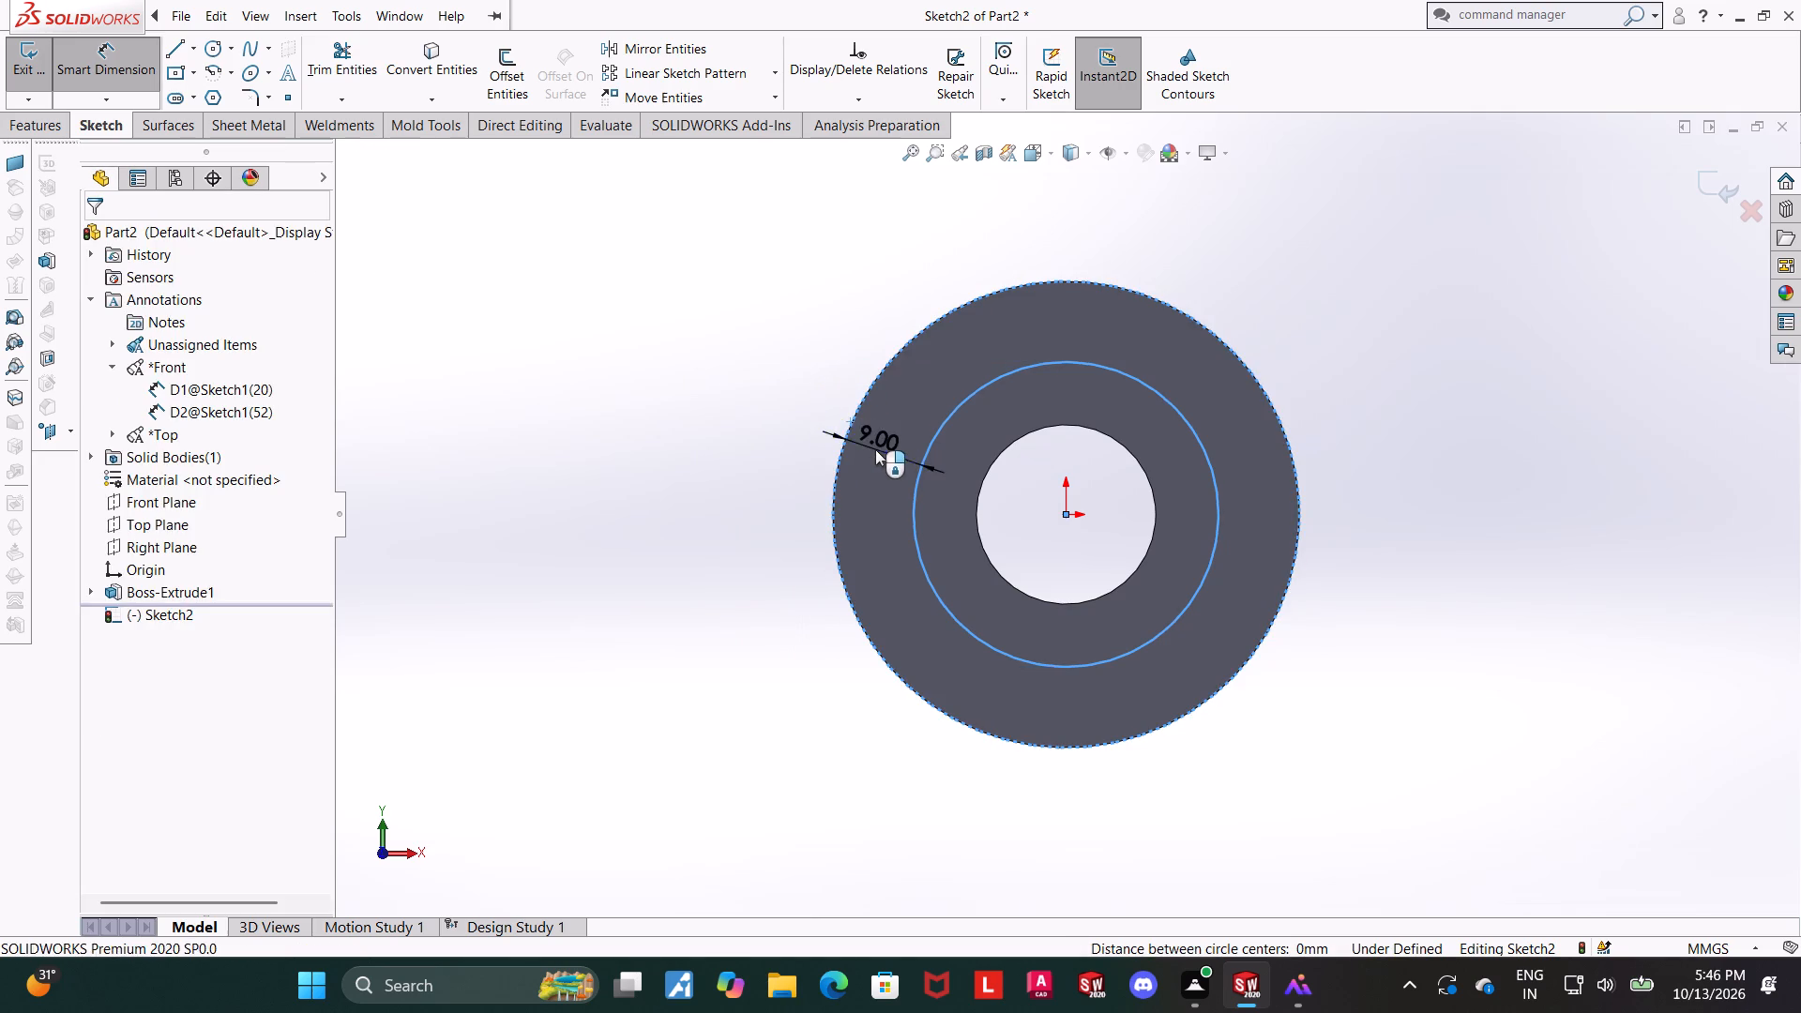
{"action": "key", "text": "8"}
{"action": "key", "text": "Return"}
{"action": "key", "text": "Escape"}
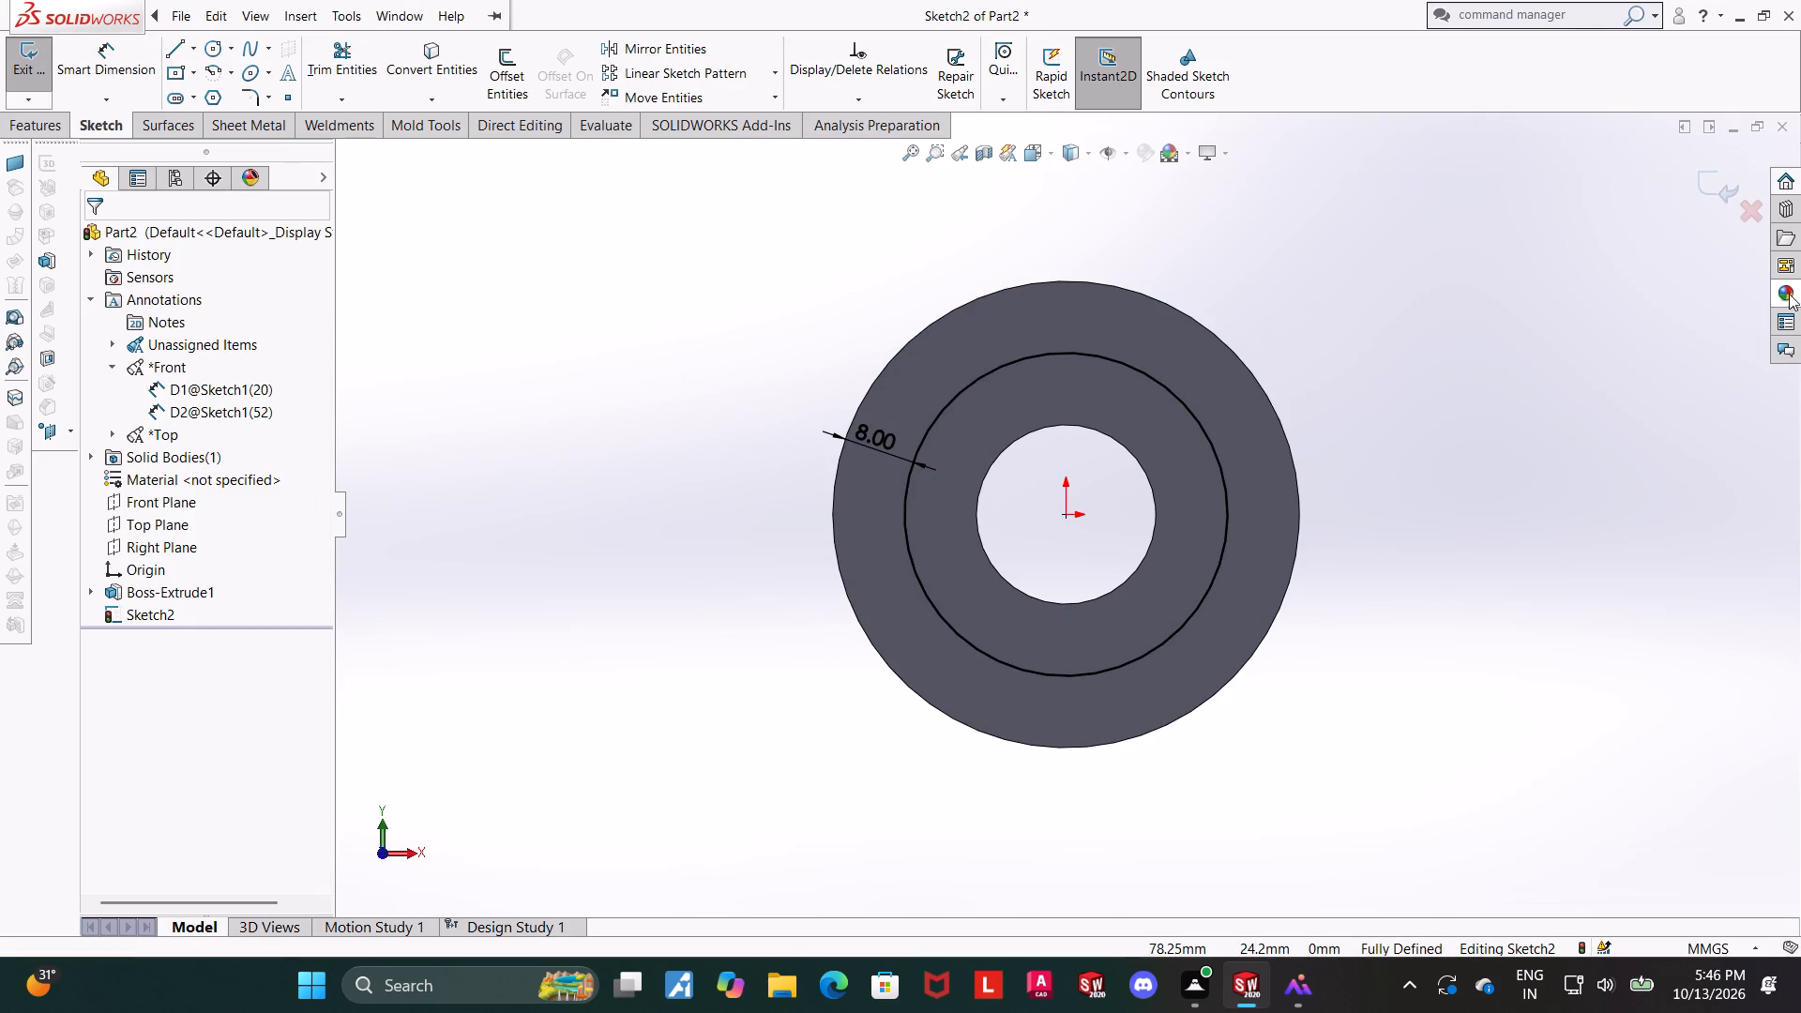
Convert the ring's outer circular edge into a Sketch2 entity and exit the sketch.
{"action": "left_click", "coordinate": [449, 58]}
{"action": "left_click", "coordinate": [929, 328]}
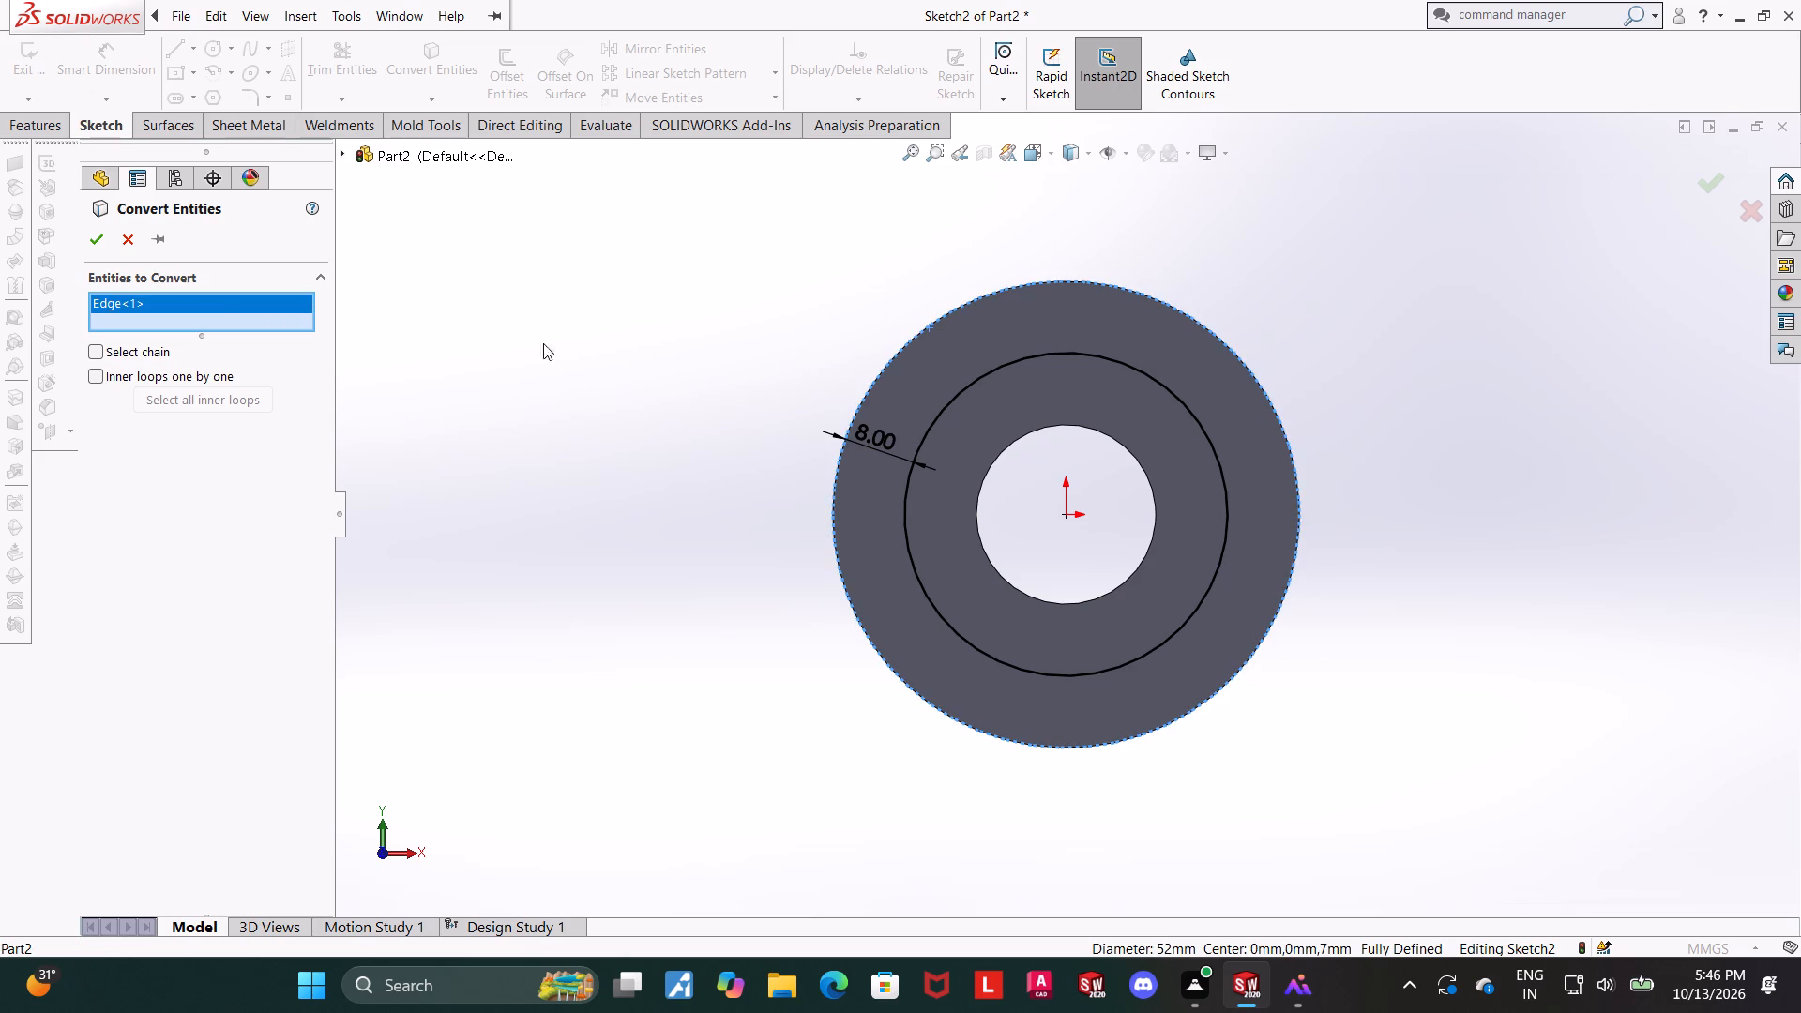
{"action": "left_click", "coordinate": [94, 226]}
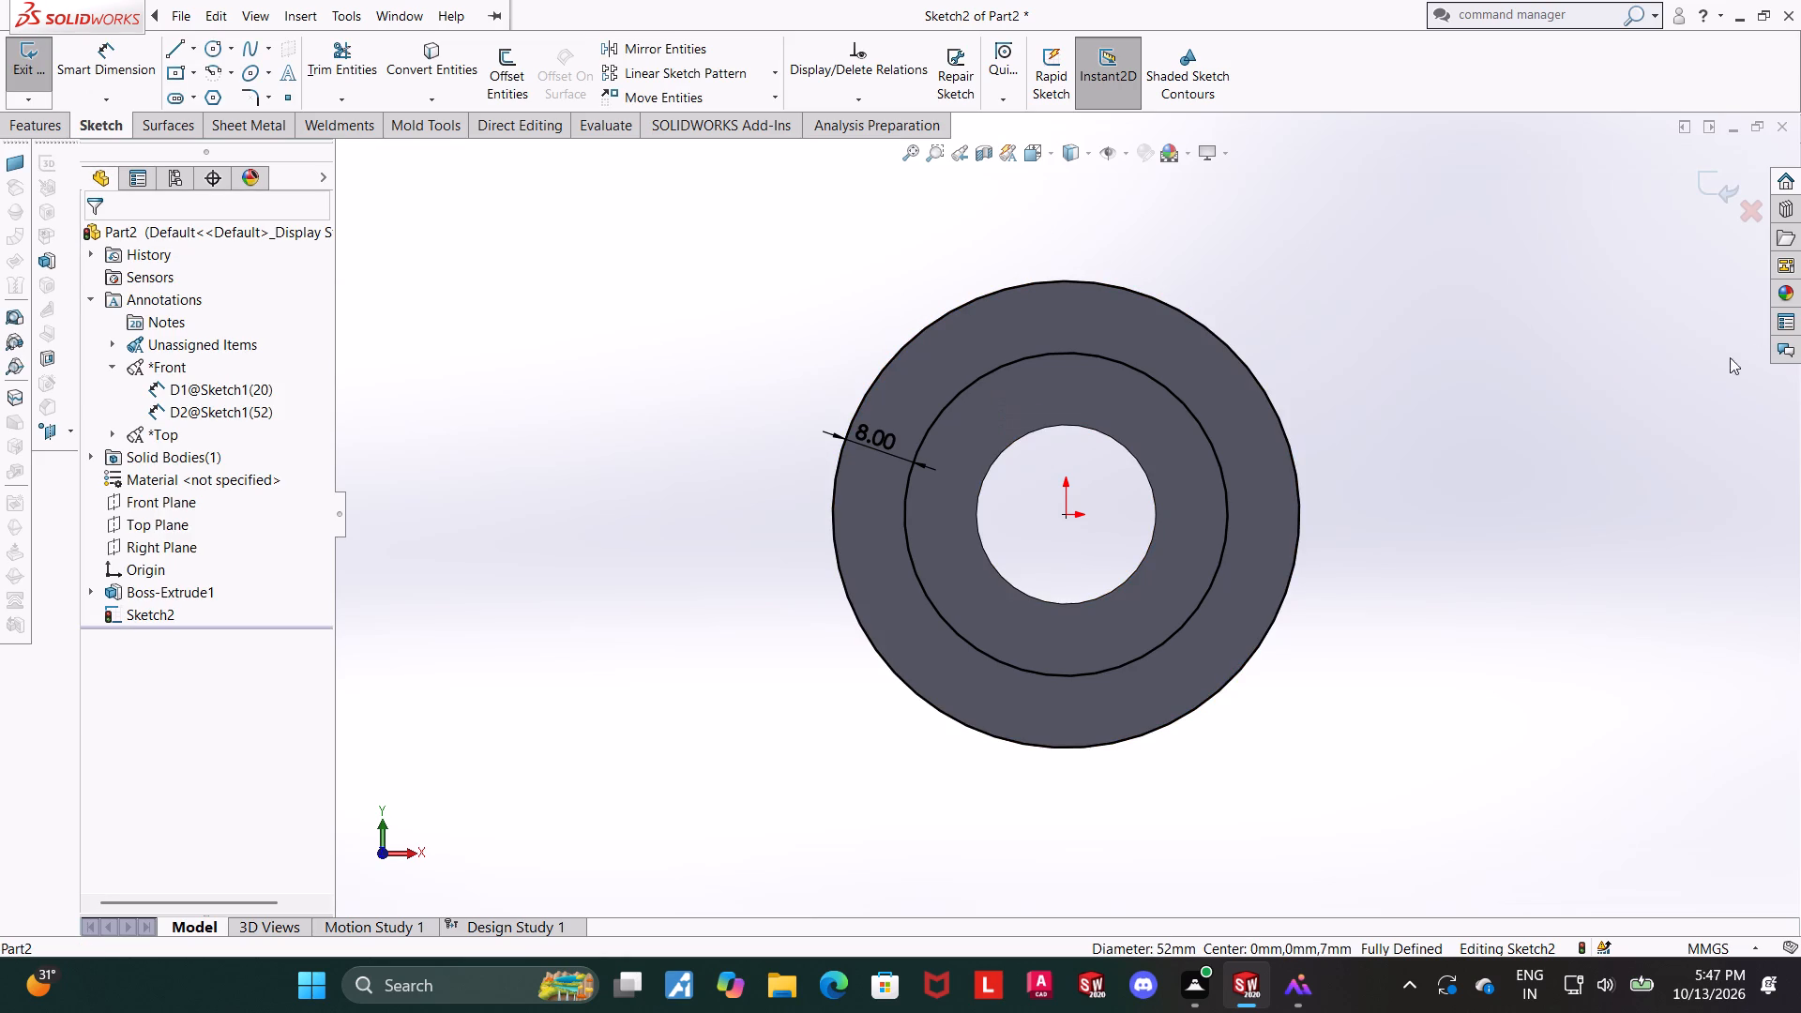
{"action": "left_click", "coordinate": [1721, 189]}
{"action": "middle_click_drag", "start_coordinate": [1461, 273], "coordinate": [1415, 340]}
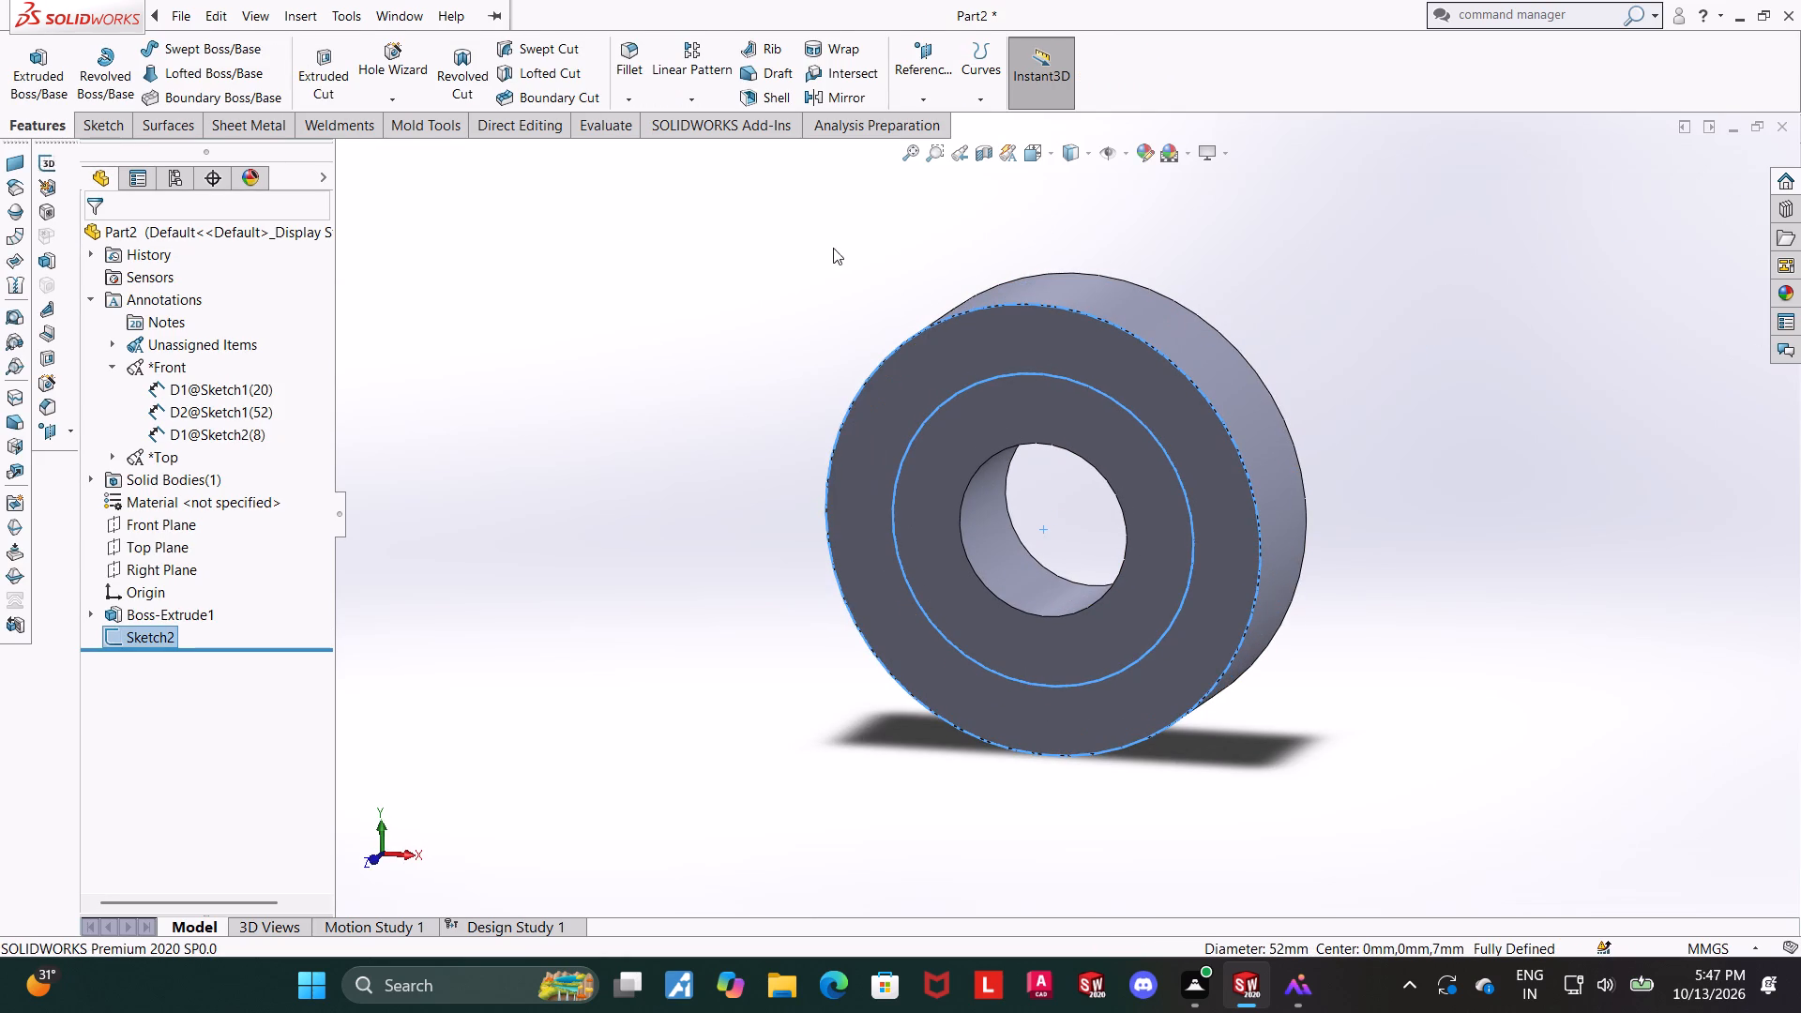
Edit Boss-Extrude1 and set its Mid Plane depth to 40 mm.
{"action": "left_click", "coordinate": [146, 628]}
{"action": "left_click", "coordinate": [211, 609]}
{"action": "scroll", "coordinate": [1205, 688], "scroll_direction": "up", "scroll_amount": 2}
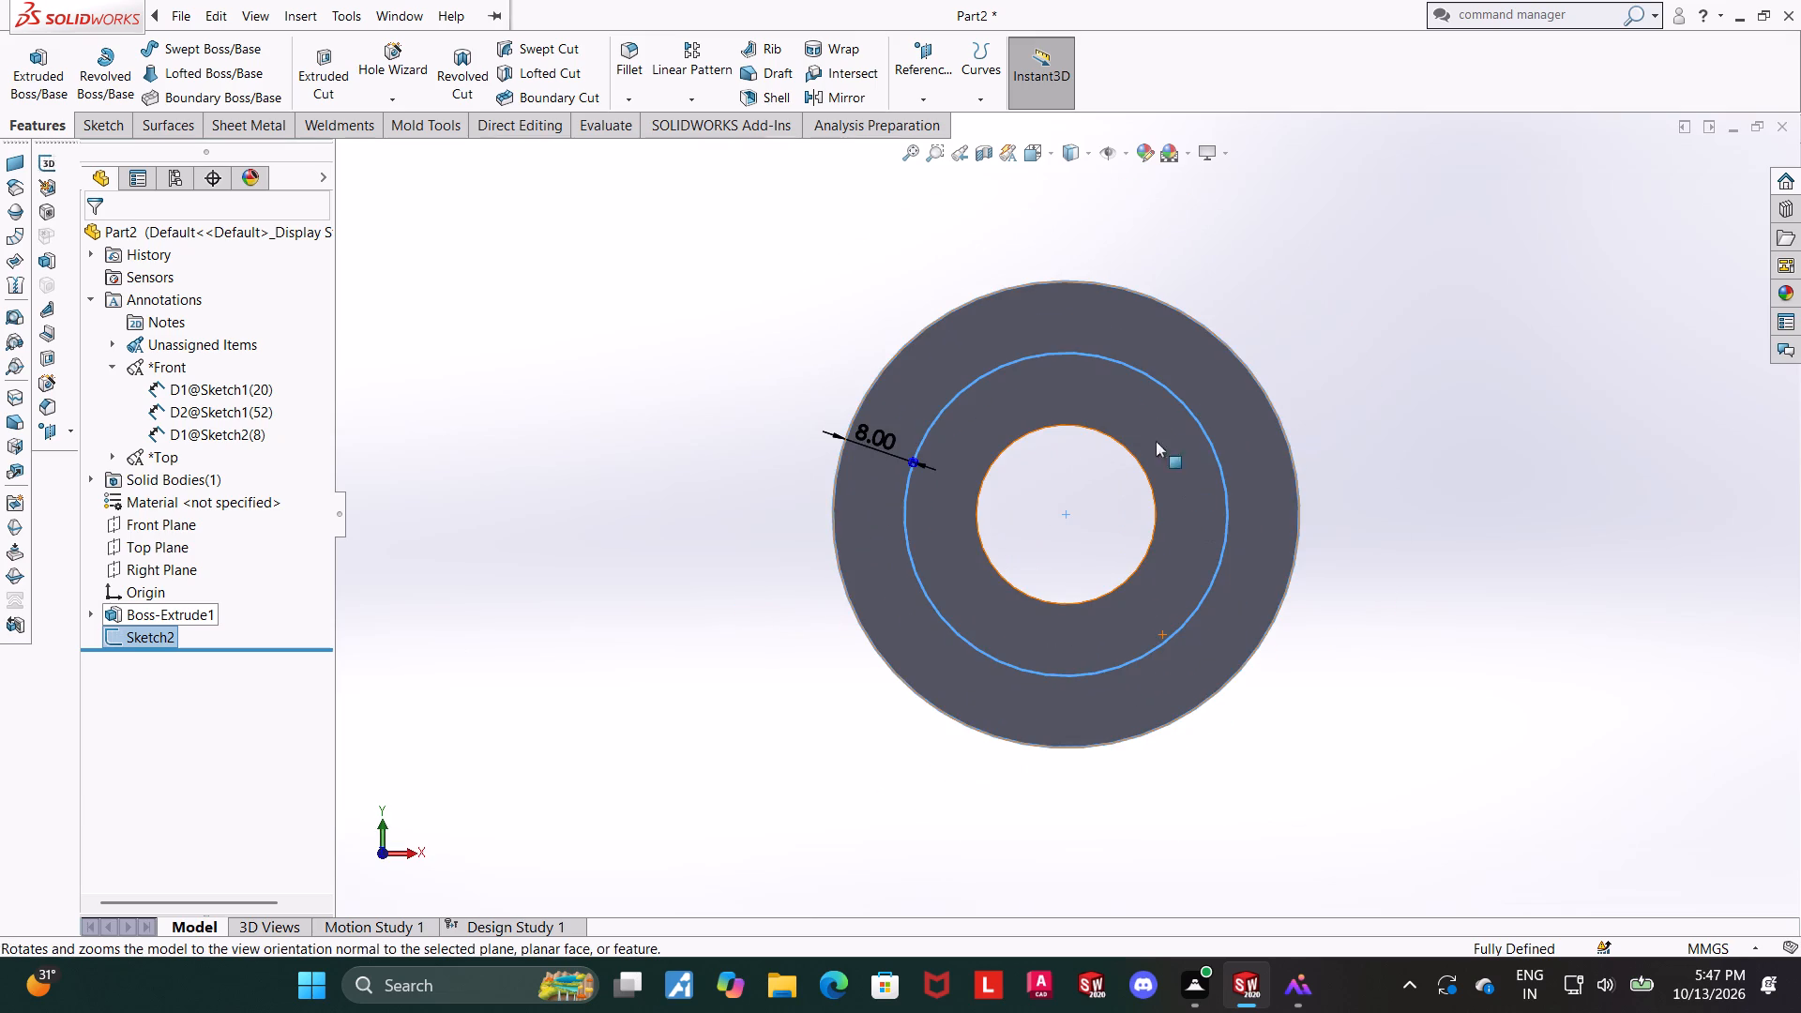
{"action": "left_click", "coordinate": [744, 240]}
{"action": "left_click", "coordinate": [145, 638]}
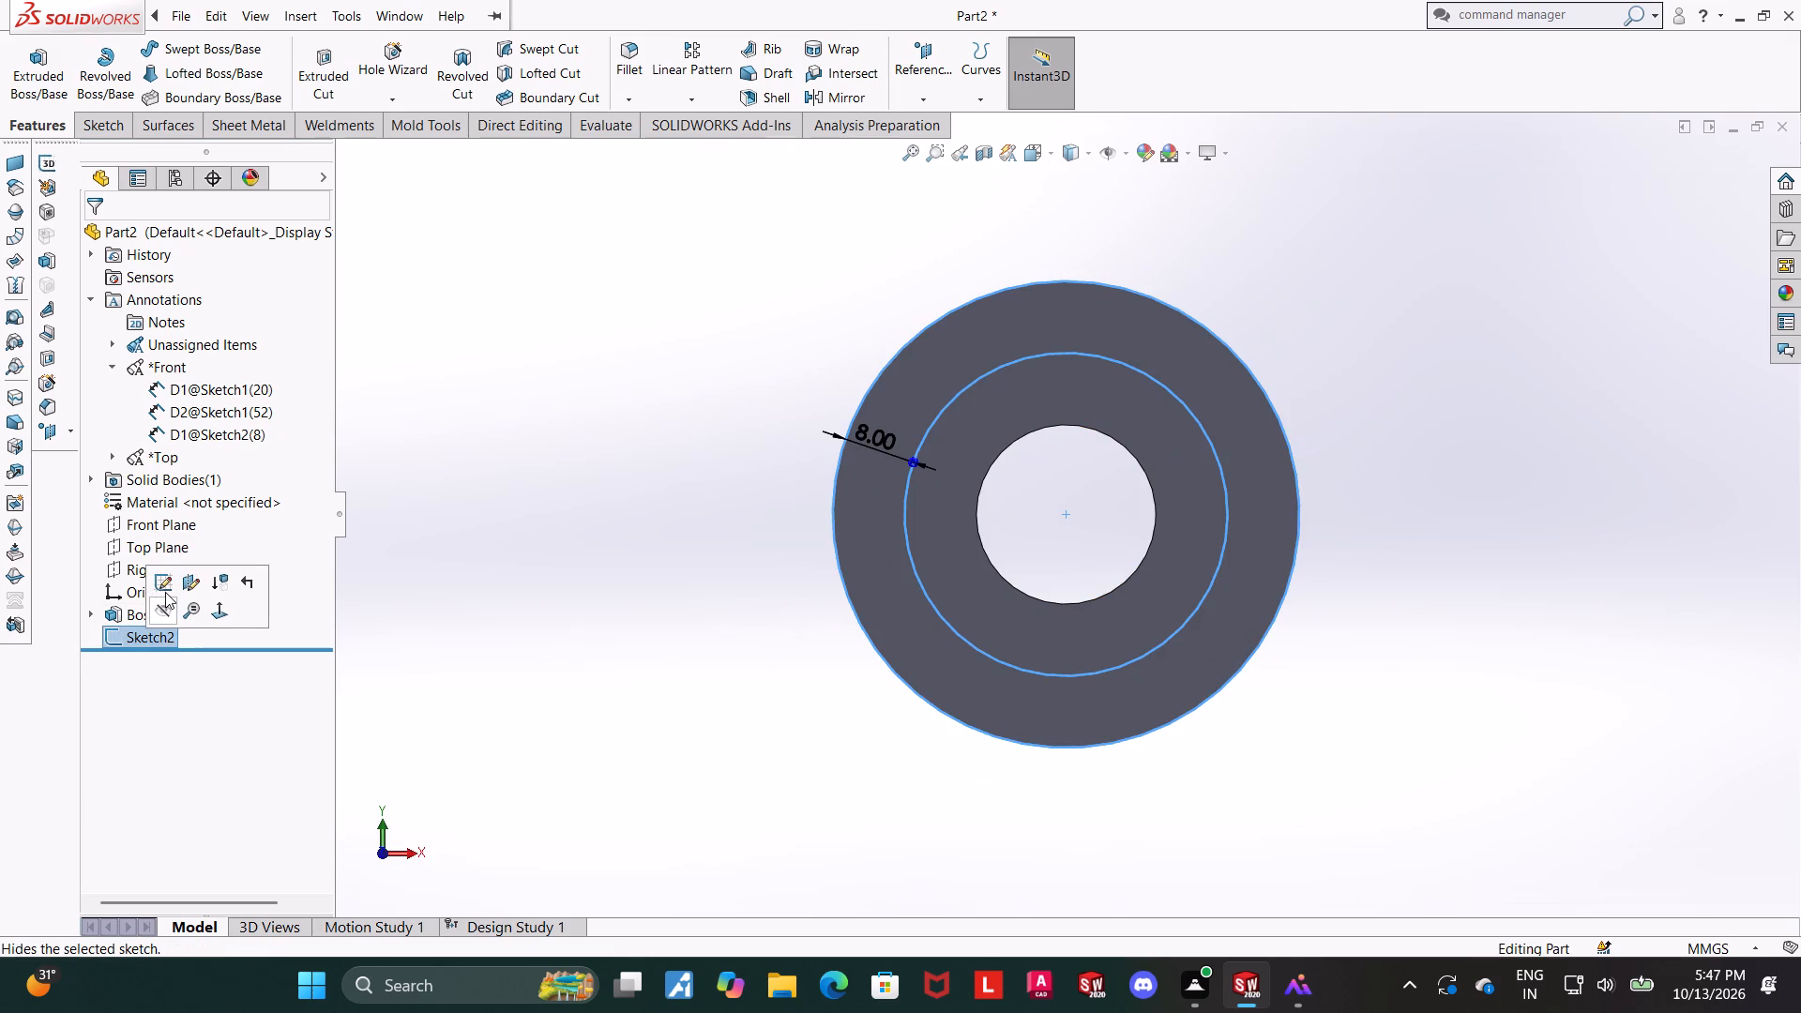
{"action": "key", "text": "Escape"}
{"action": "left_click", "coordinate": [190, 609]}
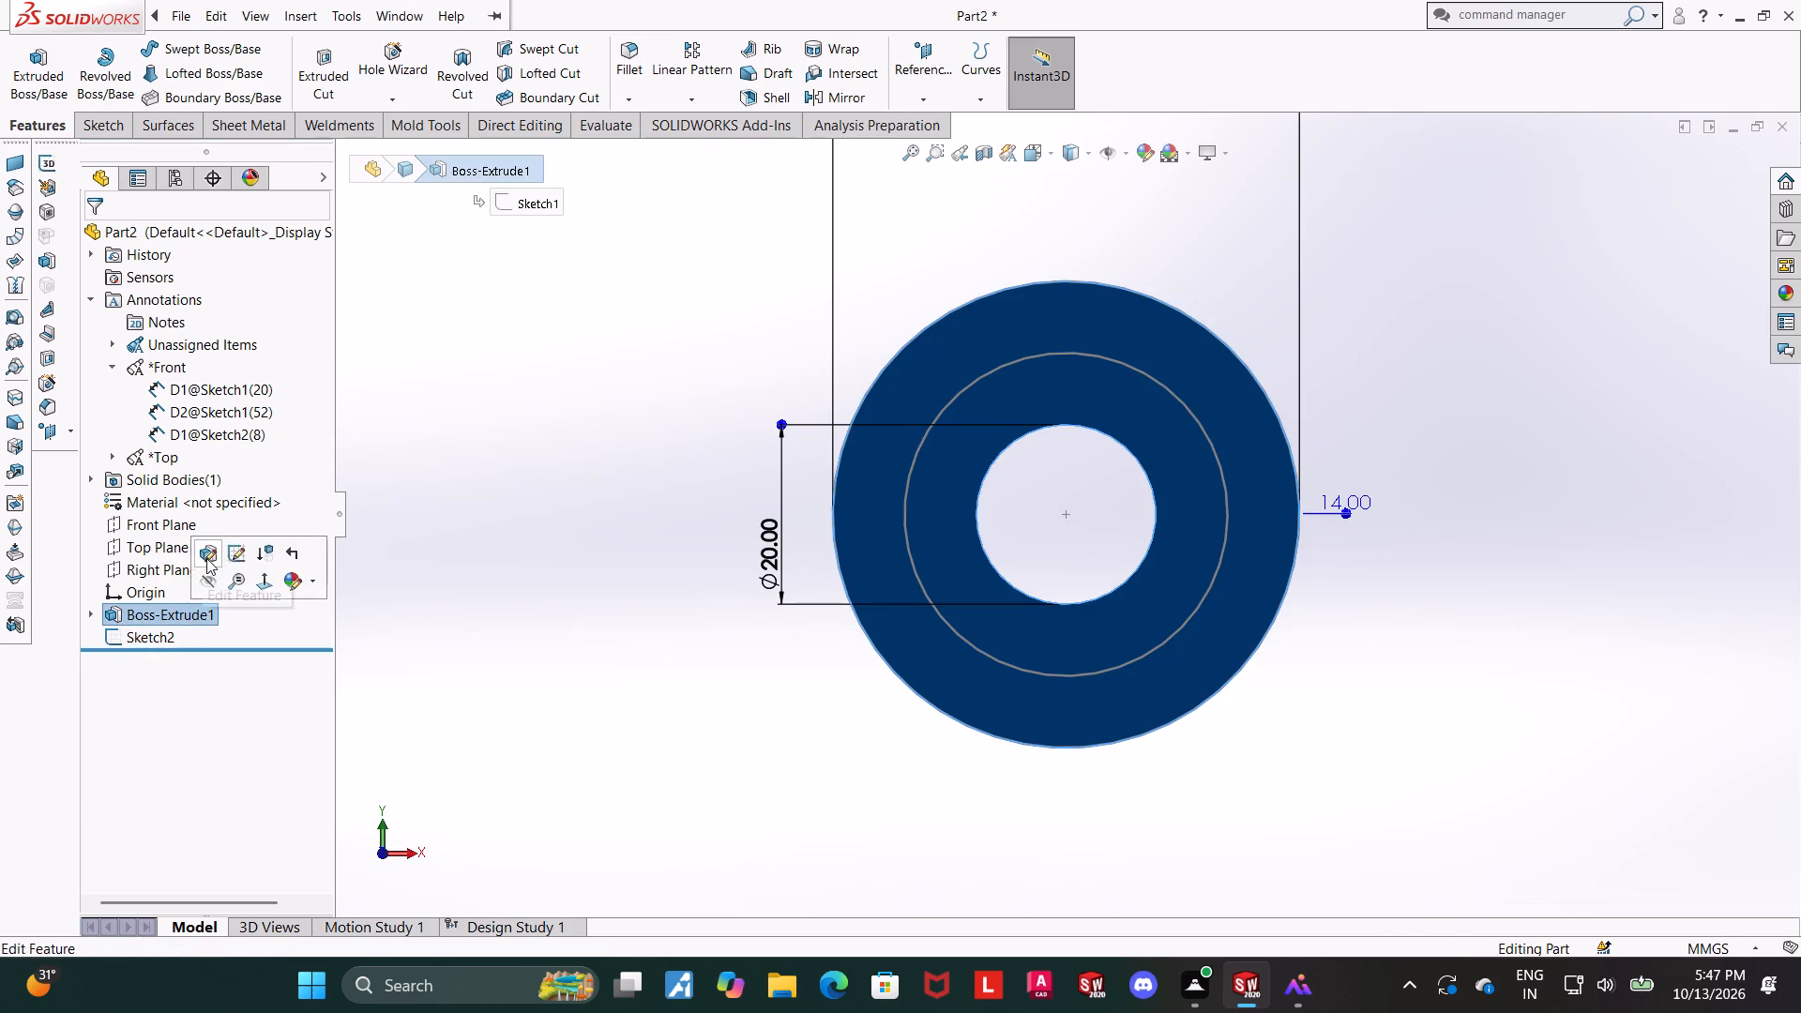
{"action": "left_click", "coordinate": [206, 556]}
{"action": "type", "text": "40"}
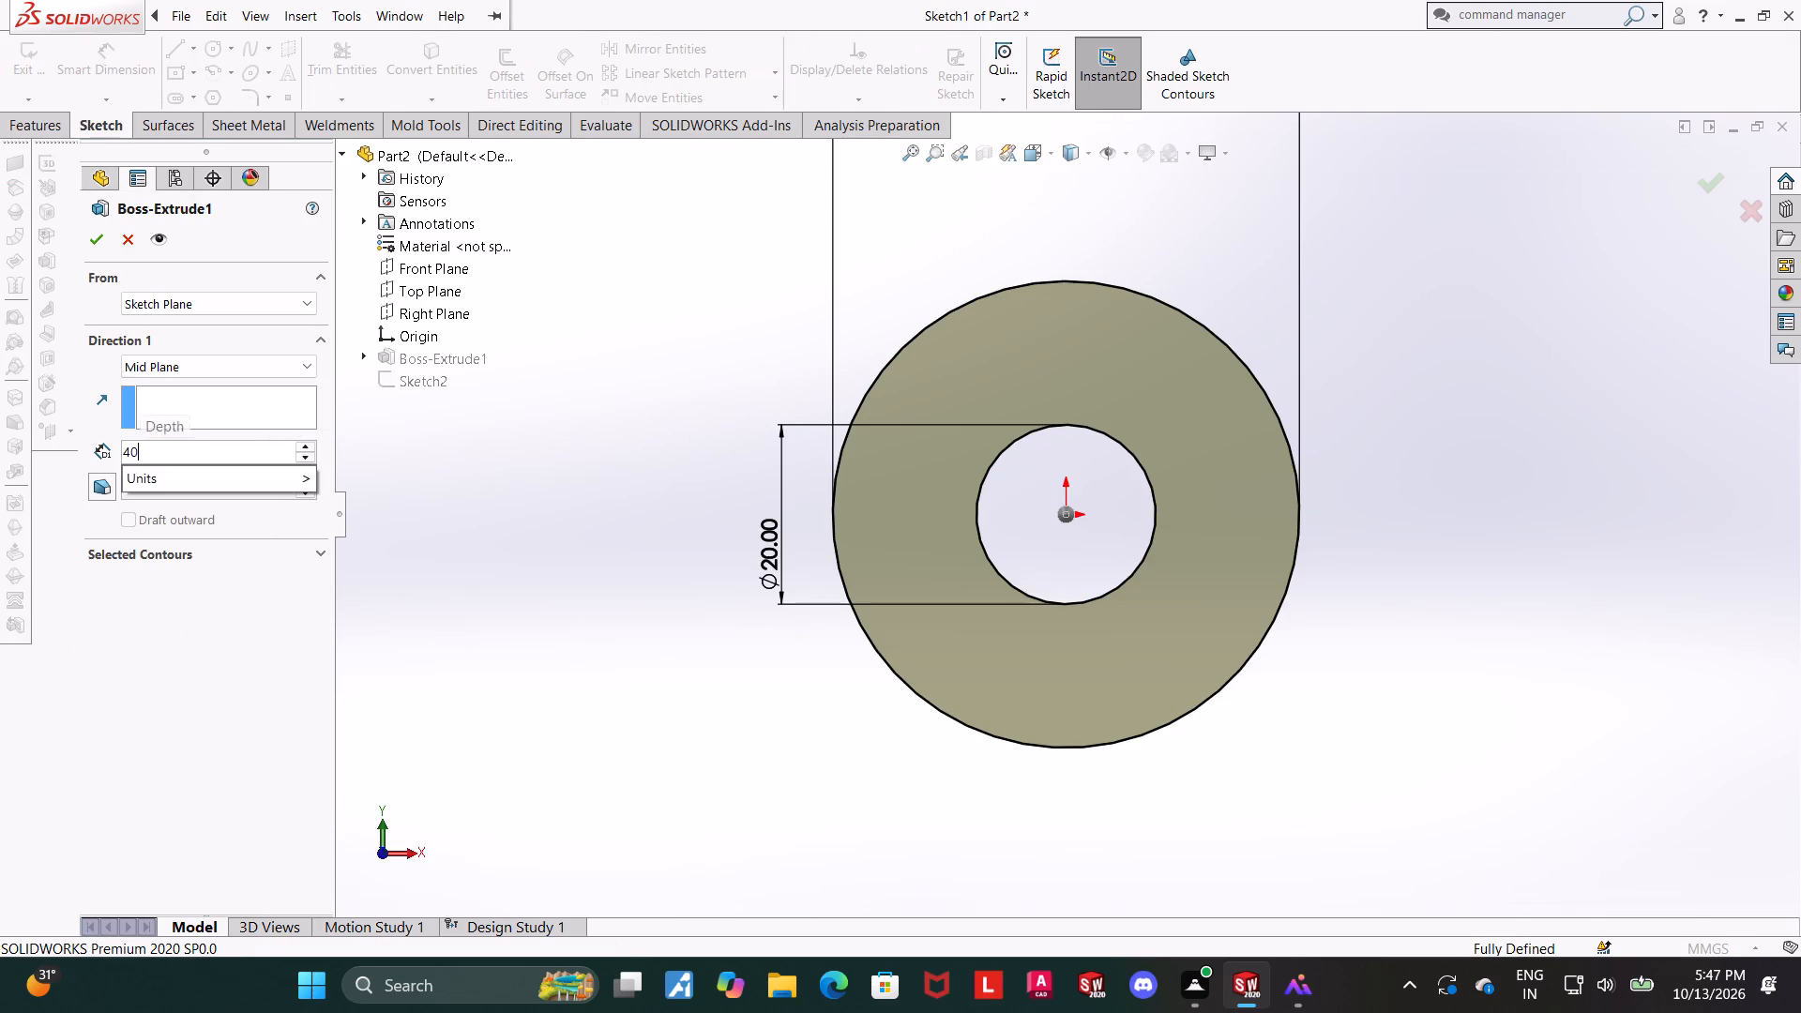
{"action": "key", "text": "Return"}
{"action": "left_click", "coordinate": [91, 241]}
{"action": "left_click", "coordinate": [569, 496]}
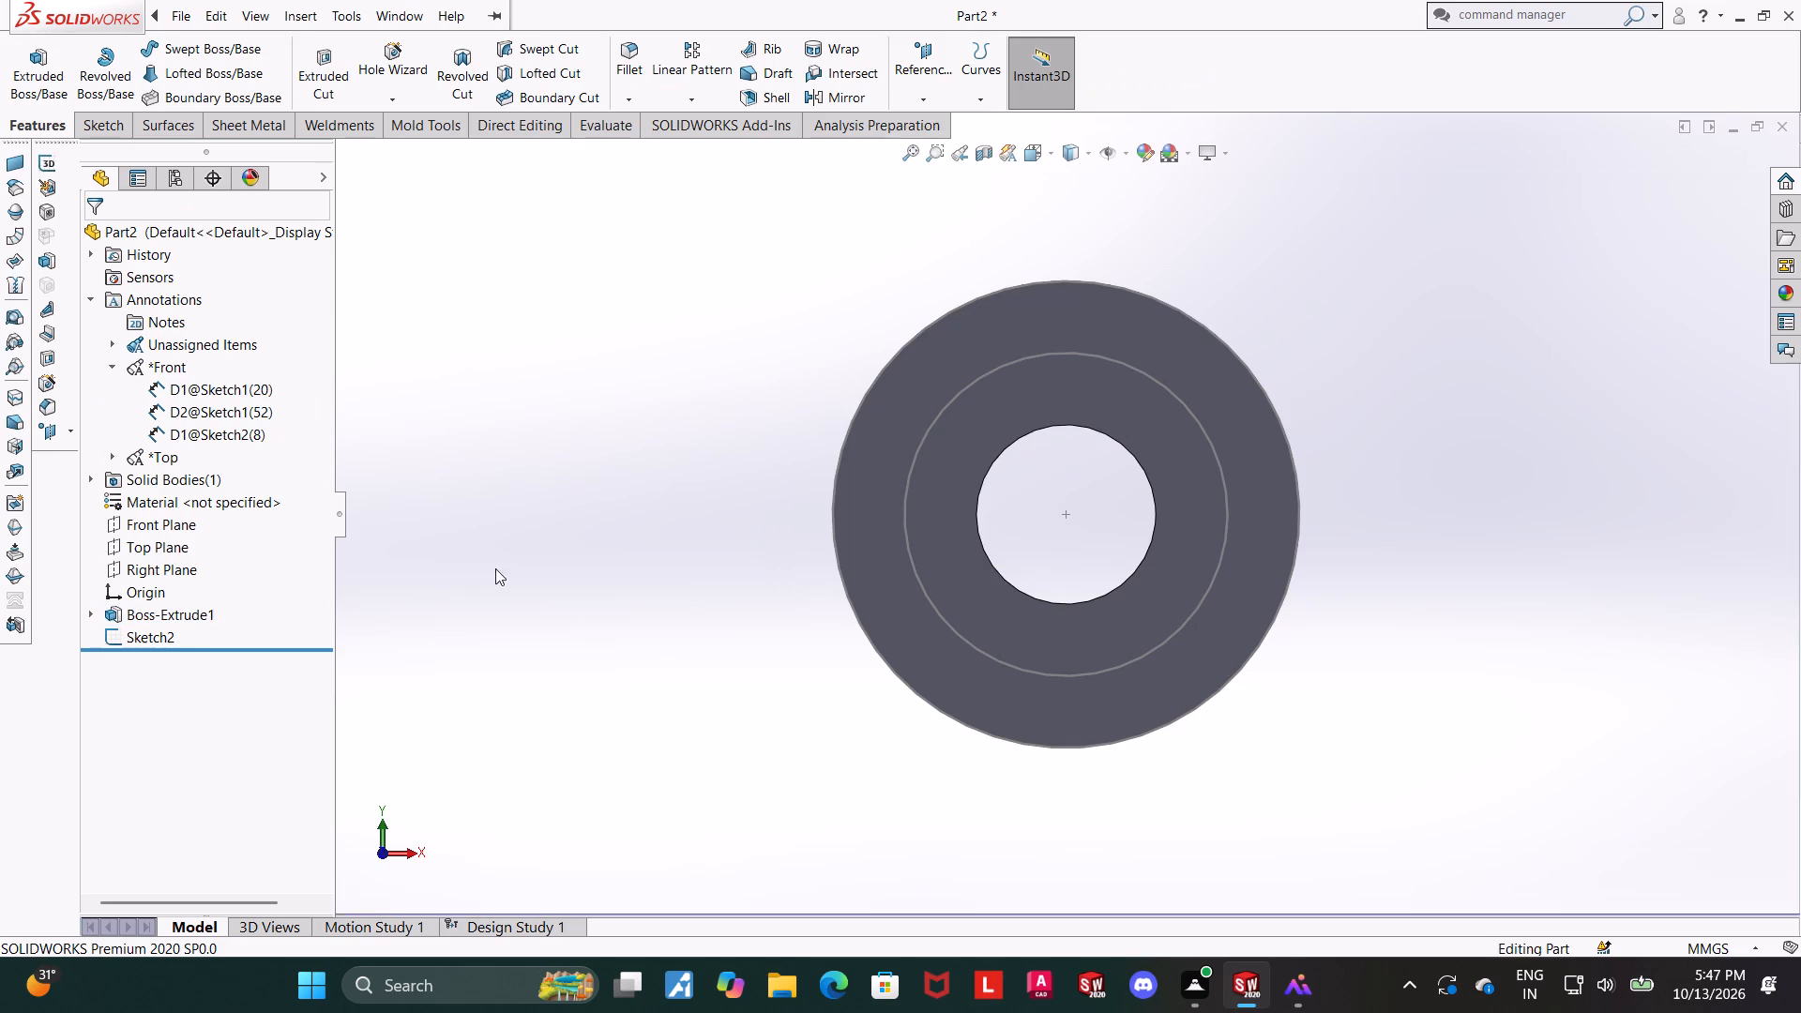
Reopen Sketch2 and draw a vertical centerline from the origin up to the outer circle.
{"action": "left_click", "coordinate": [135, 643]}
{"action": "left_click", "coordinate": [151, 601]}
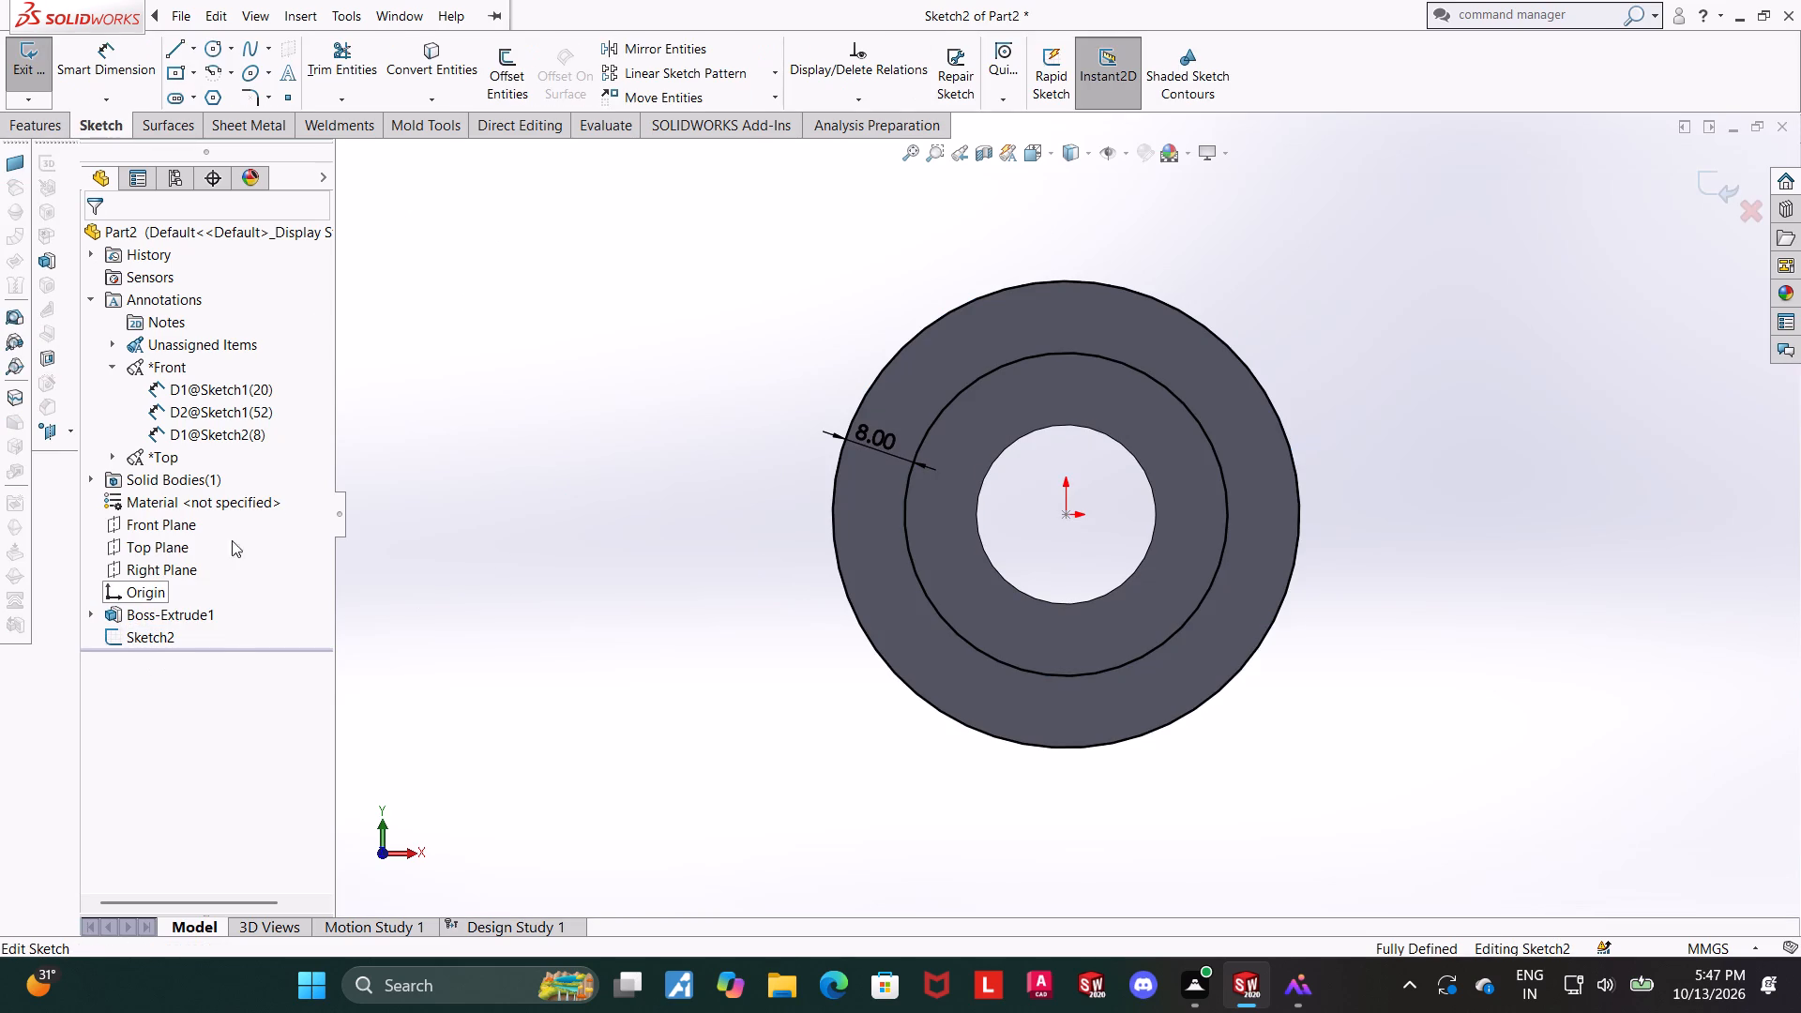
{"action": "left_click", "coordinate": [189, 53]}
{"action": "left_click", "coordinate": [187, 94]}
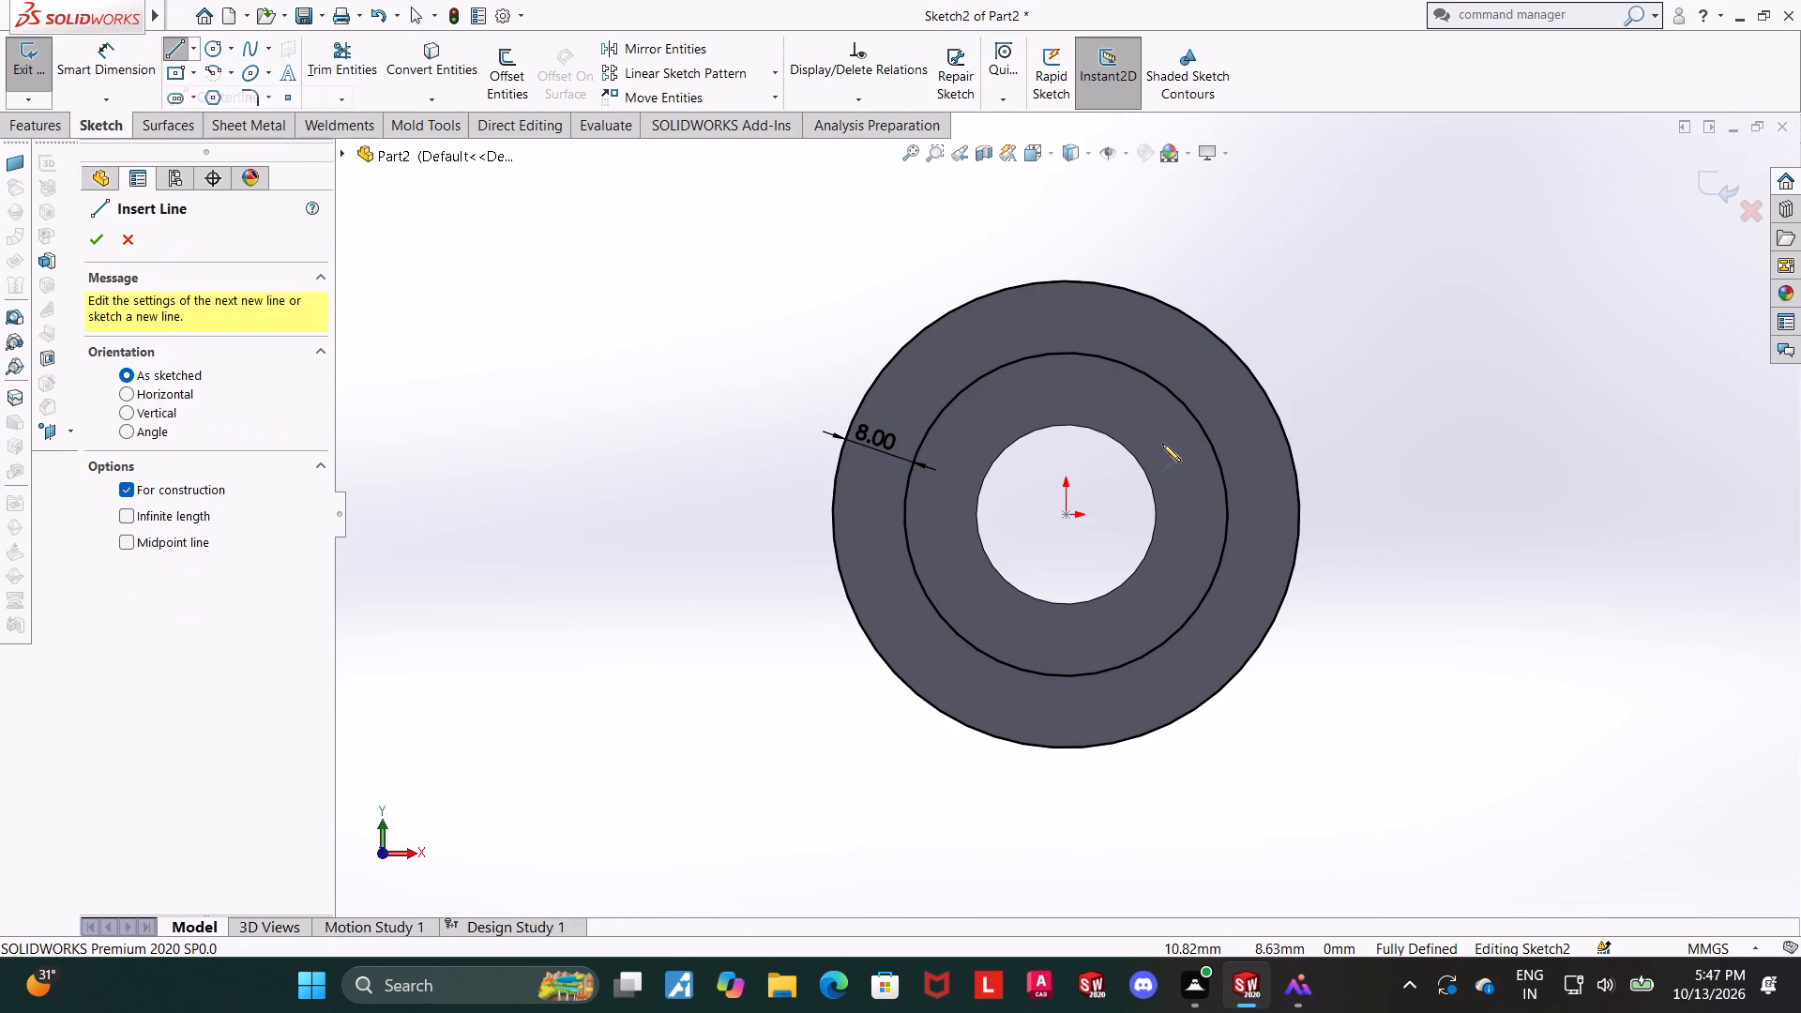
{"action": "left_click", "coordinate": [1064, 514]}
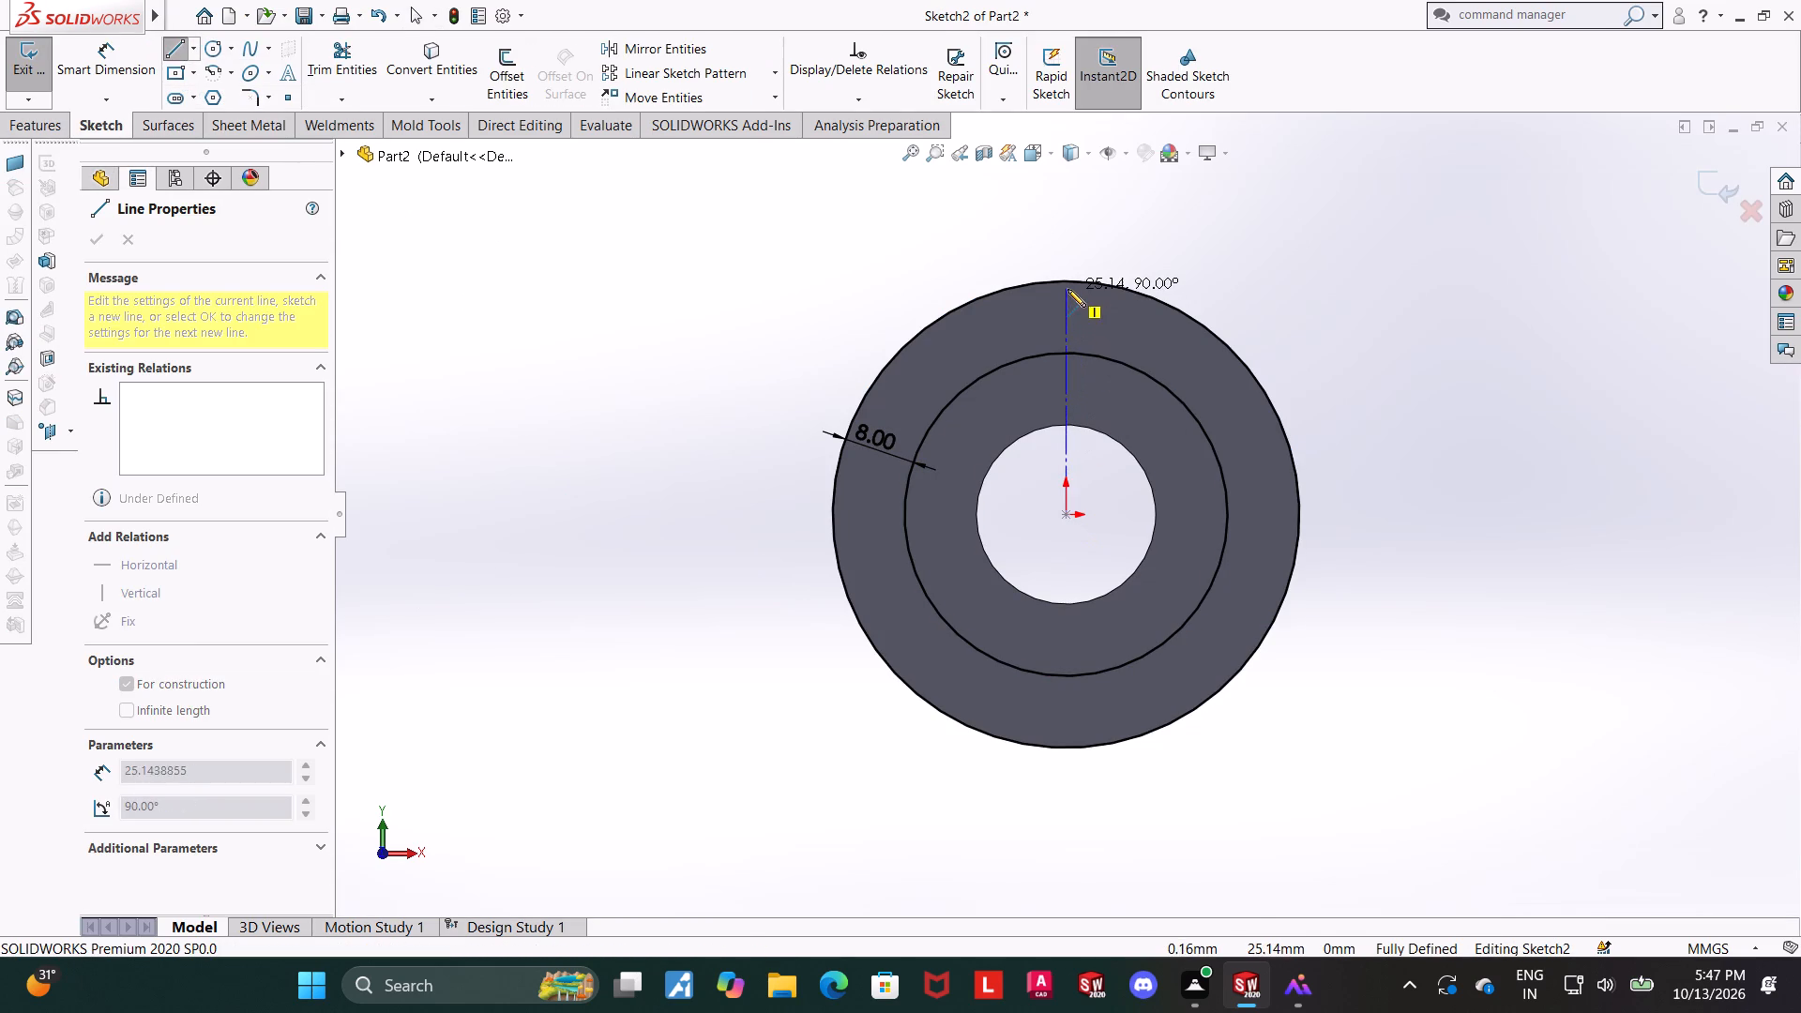
{"action": "left_click", "coordinate": [1065, 277]}
{"action": "key", "text": "Escape"}
{"action": "key", "text": "Escape"}
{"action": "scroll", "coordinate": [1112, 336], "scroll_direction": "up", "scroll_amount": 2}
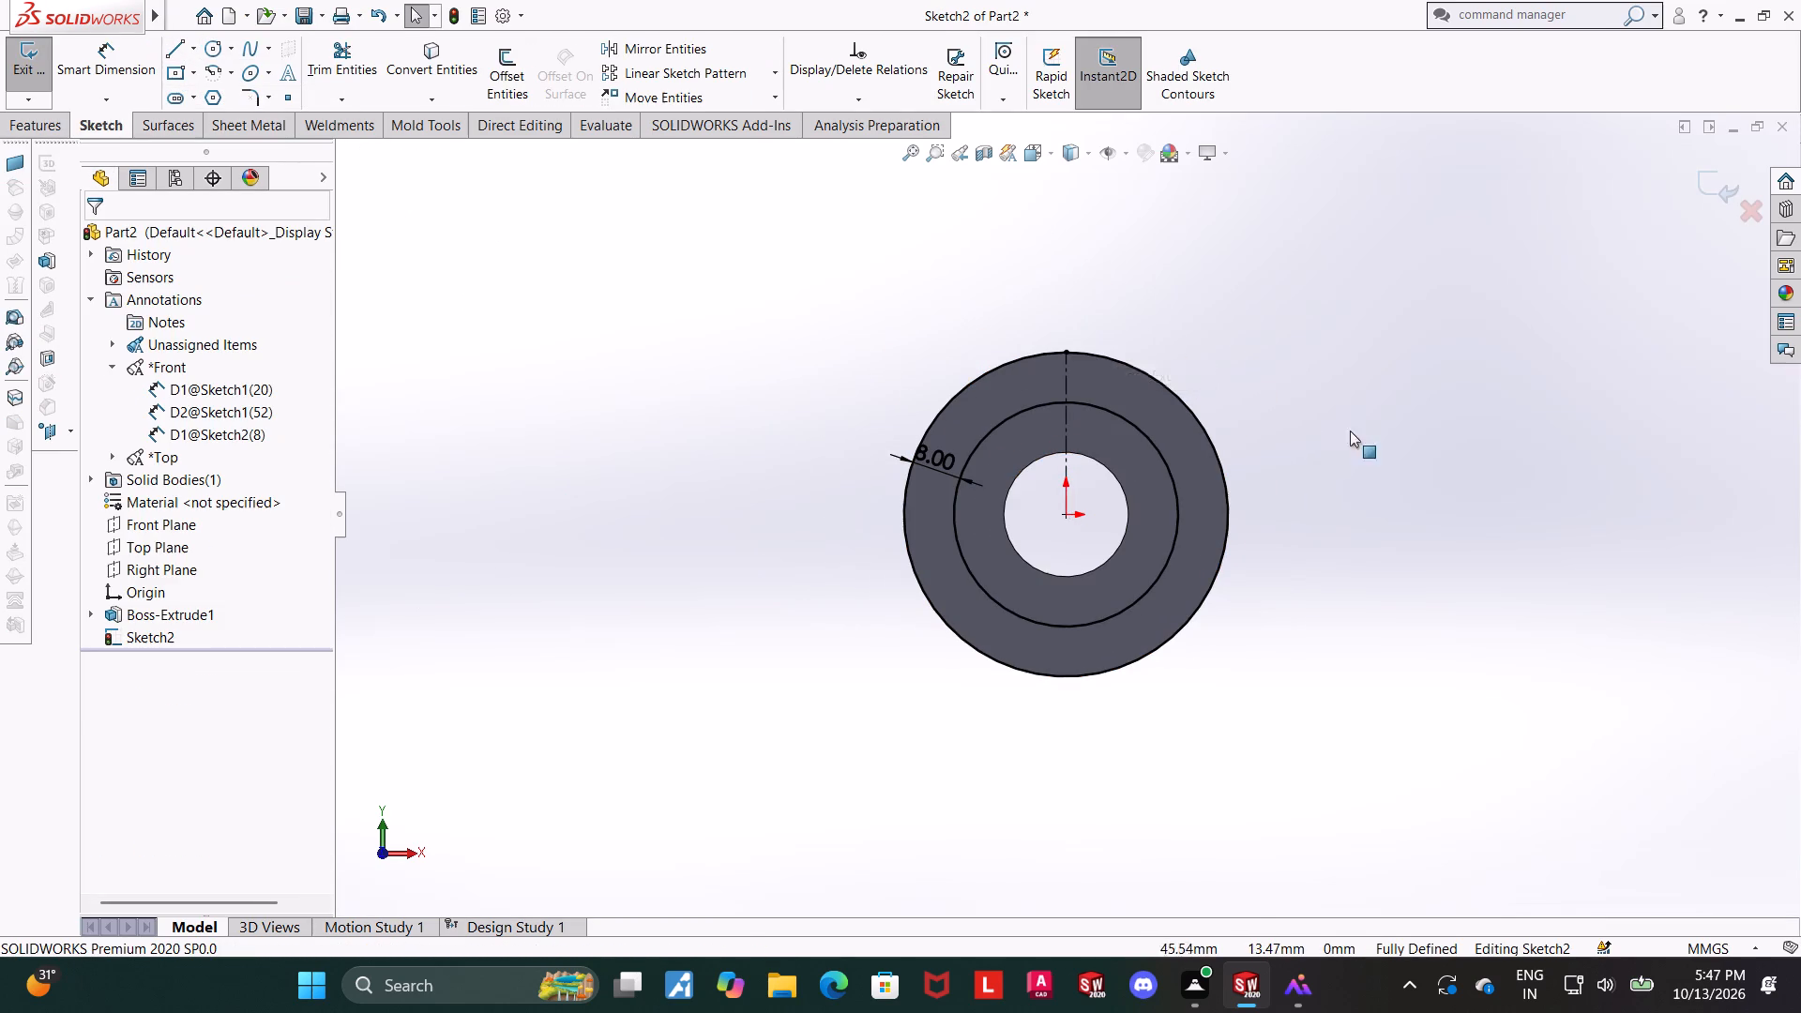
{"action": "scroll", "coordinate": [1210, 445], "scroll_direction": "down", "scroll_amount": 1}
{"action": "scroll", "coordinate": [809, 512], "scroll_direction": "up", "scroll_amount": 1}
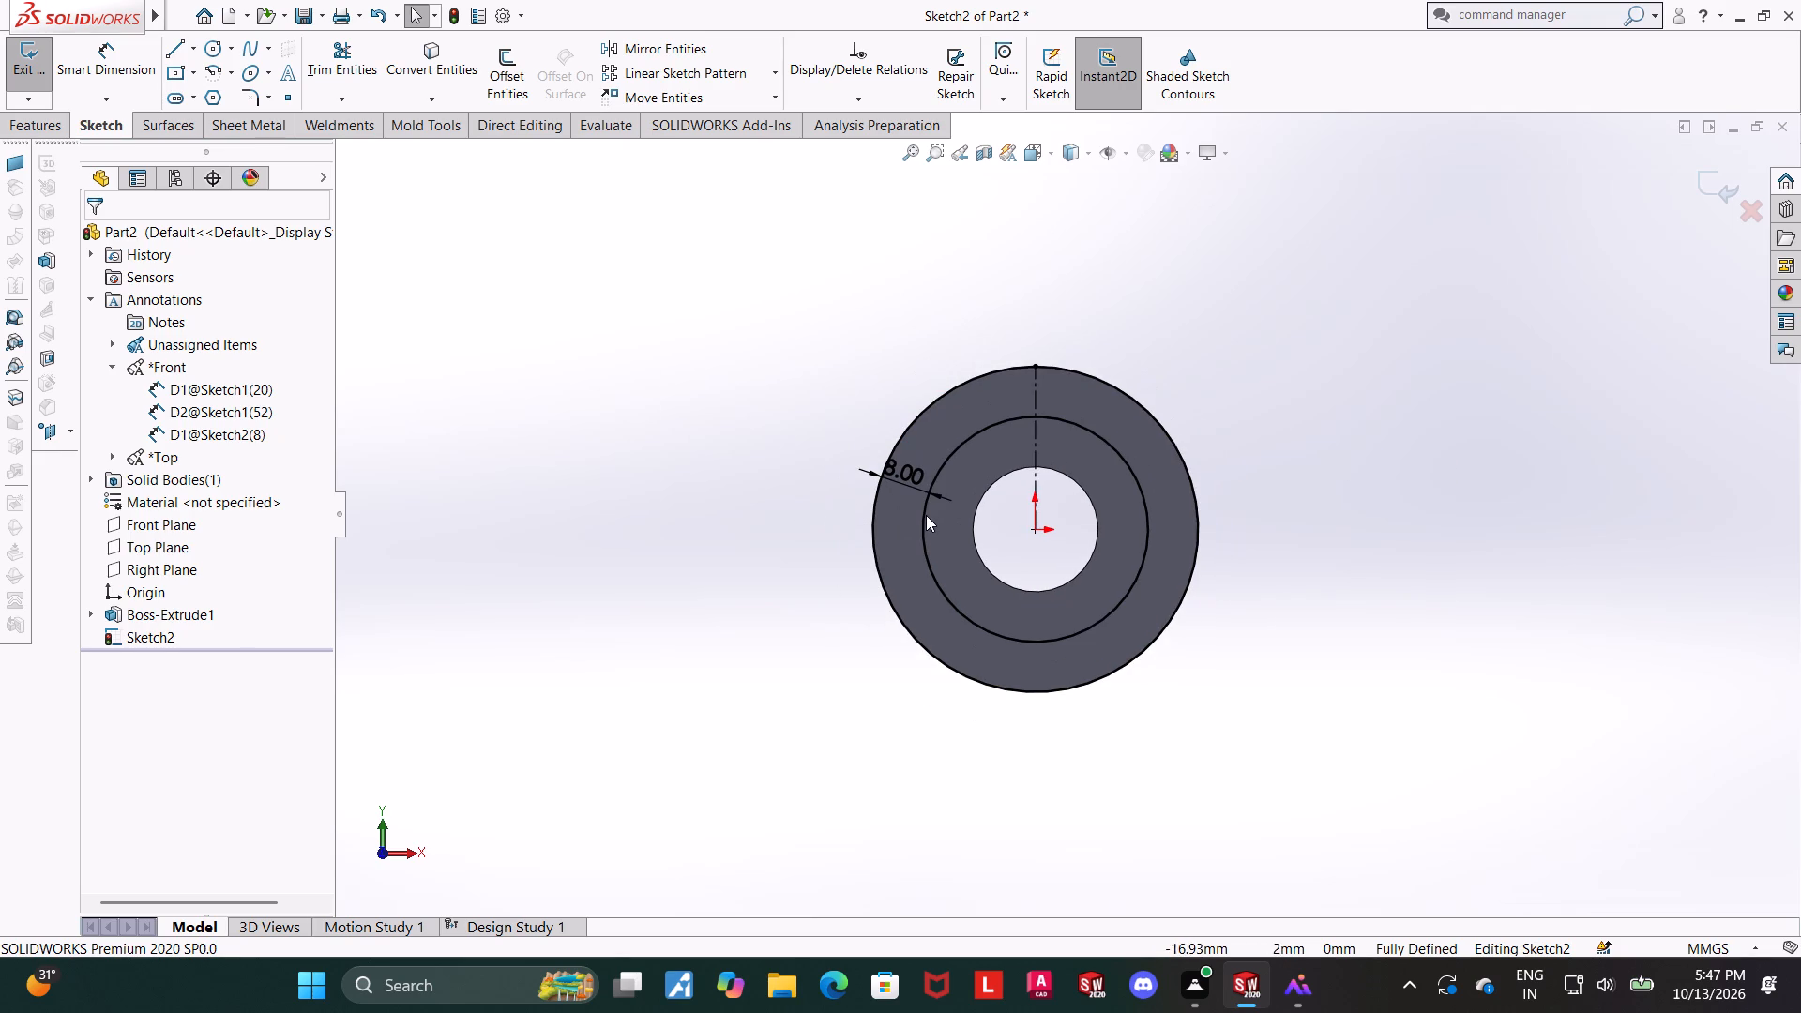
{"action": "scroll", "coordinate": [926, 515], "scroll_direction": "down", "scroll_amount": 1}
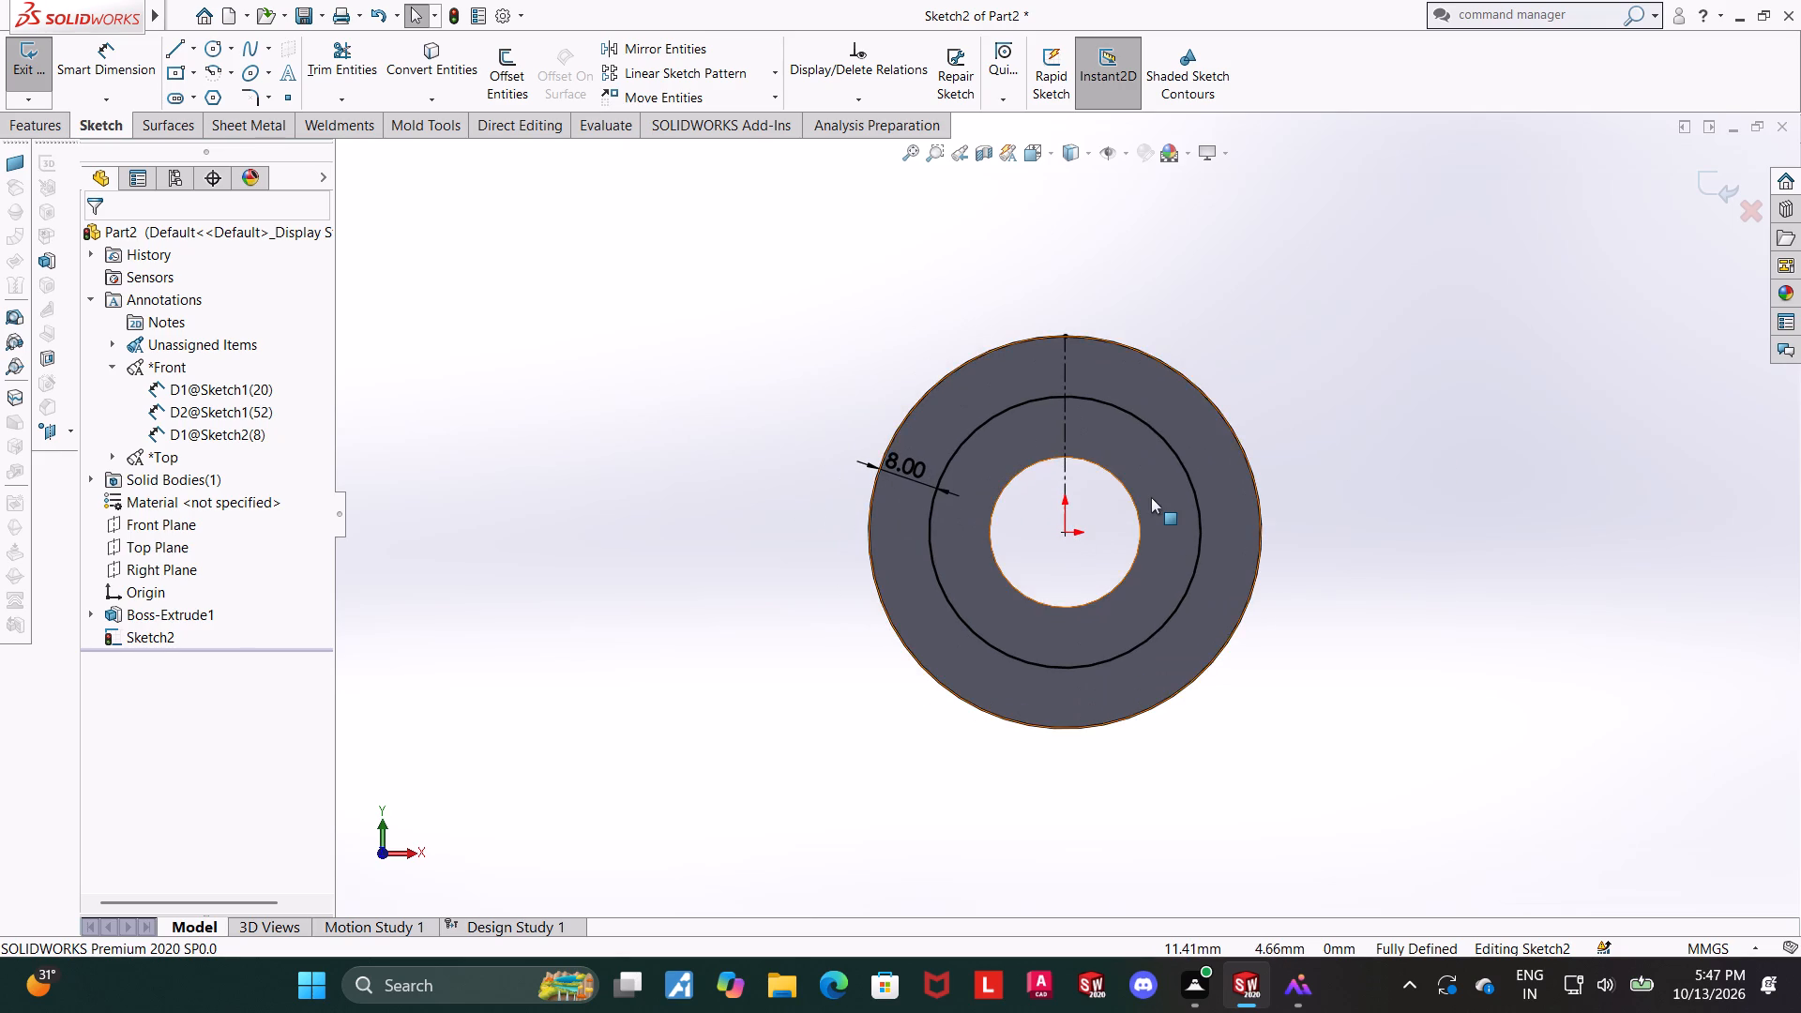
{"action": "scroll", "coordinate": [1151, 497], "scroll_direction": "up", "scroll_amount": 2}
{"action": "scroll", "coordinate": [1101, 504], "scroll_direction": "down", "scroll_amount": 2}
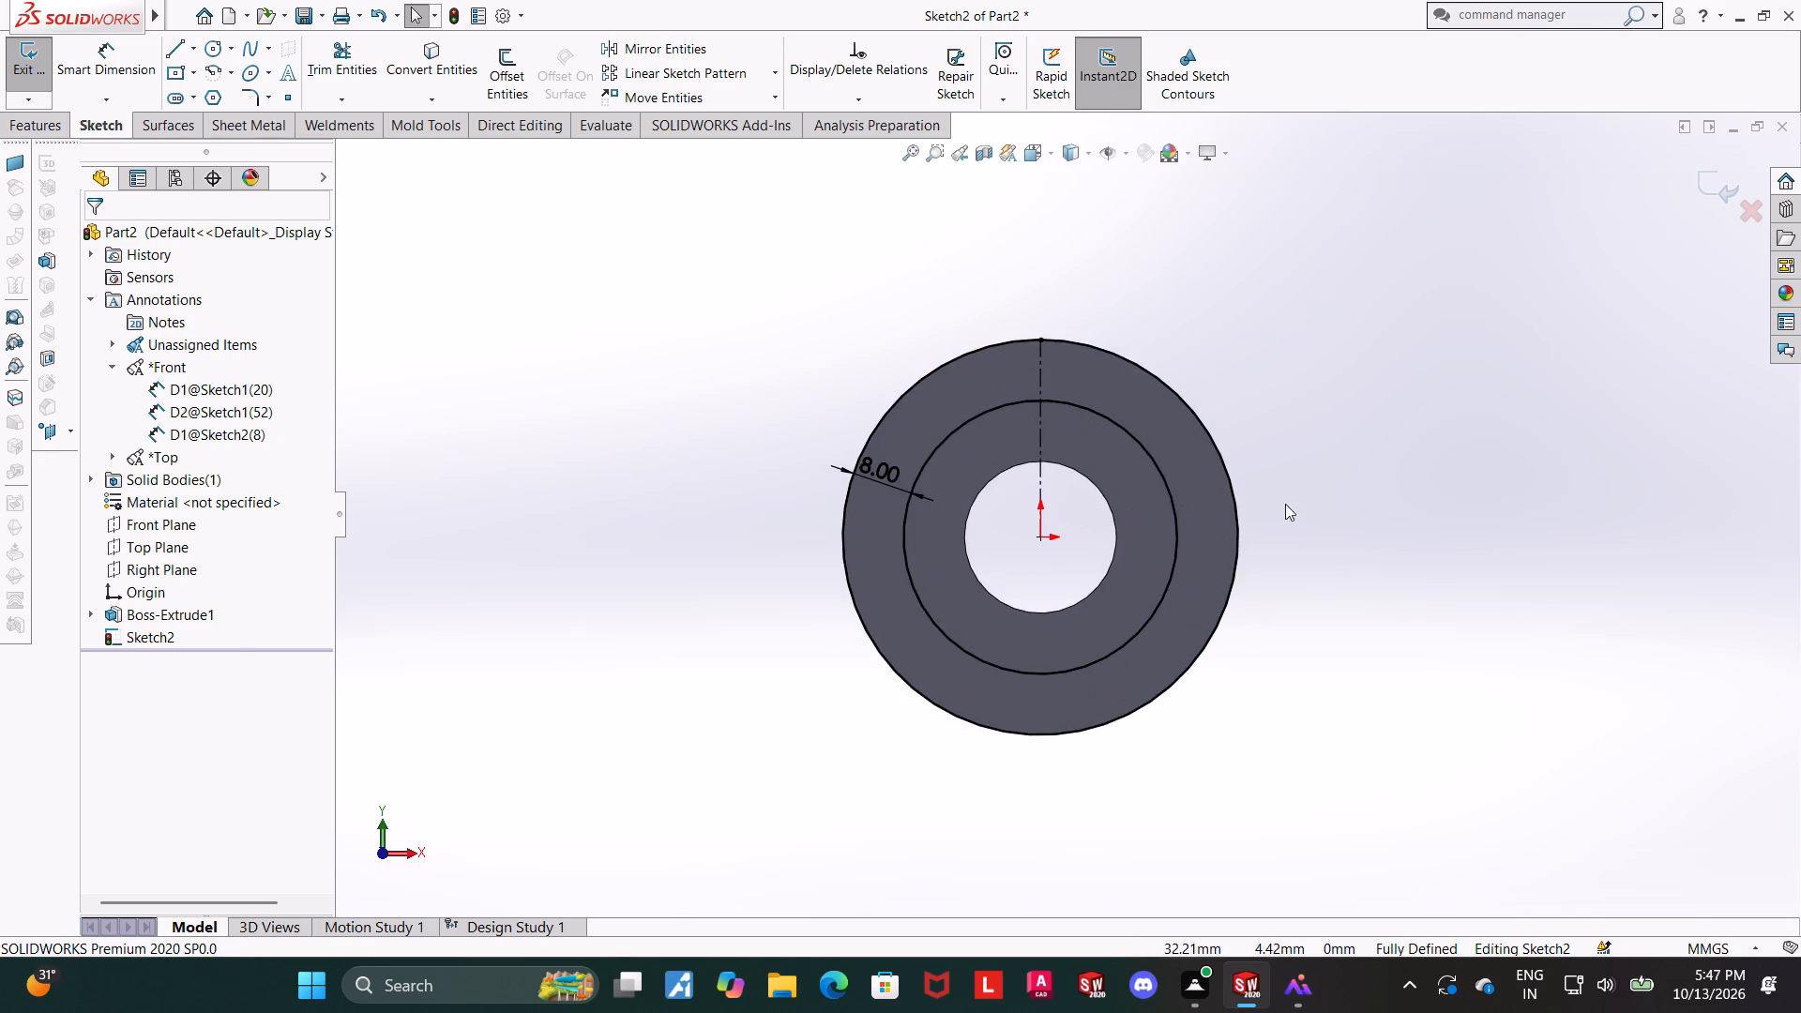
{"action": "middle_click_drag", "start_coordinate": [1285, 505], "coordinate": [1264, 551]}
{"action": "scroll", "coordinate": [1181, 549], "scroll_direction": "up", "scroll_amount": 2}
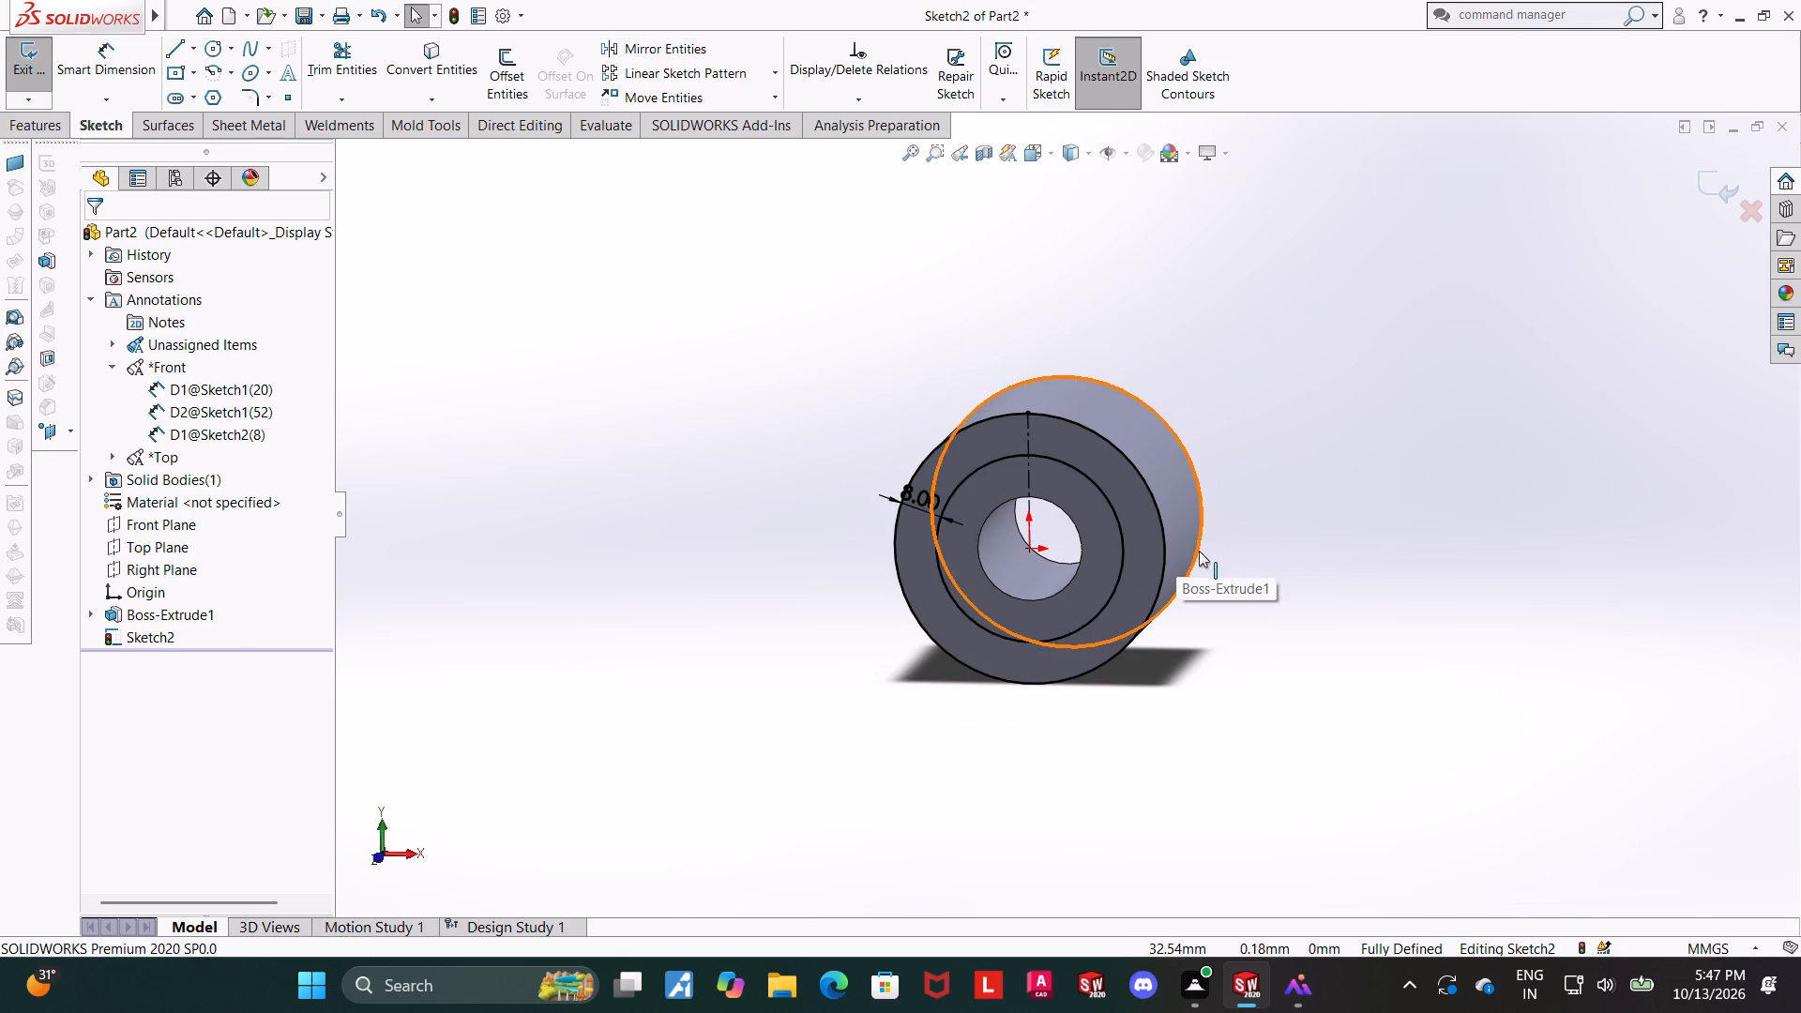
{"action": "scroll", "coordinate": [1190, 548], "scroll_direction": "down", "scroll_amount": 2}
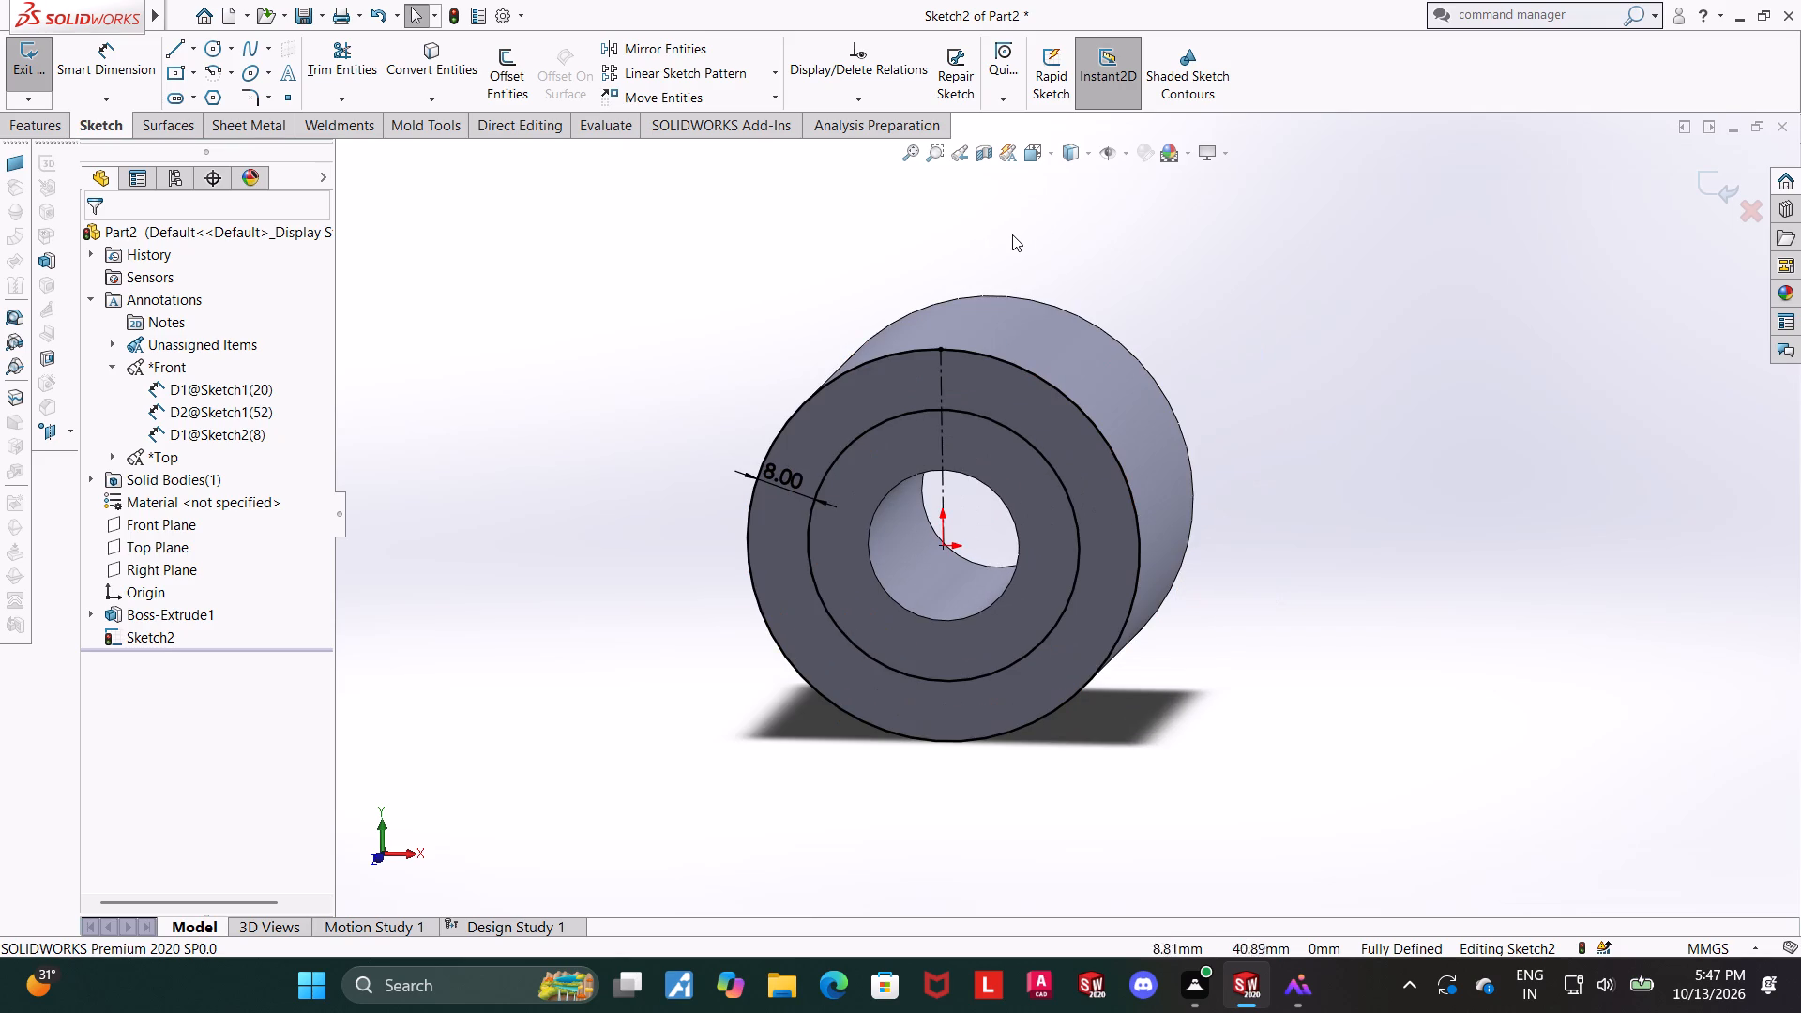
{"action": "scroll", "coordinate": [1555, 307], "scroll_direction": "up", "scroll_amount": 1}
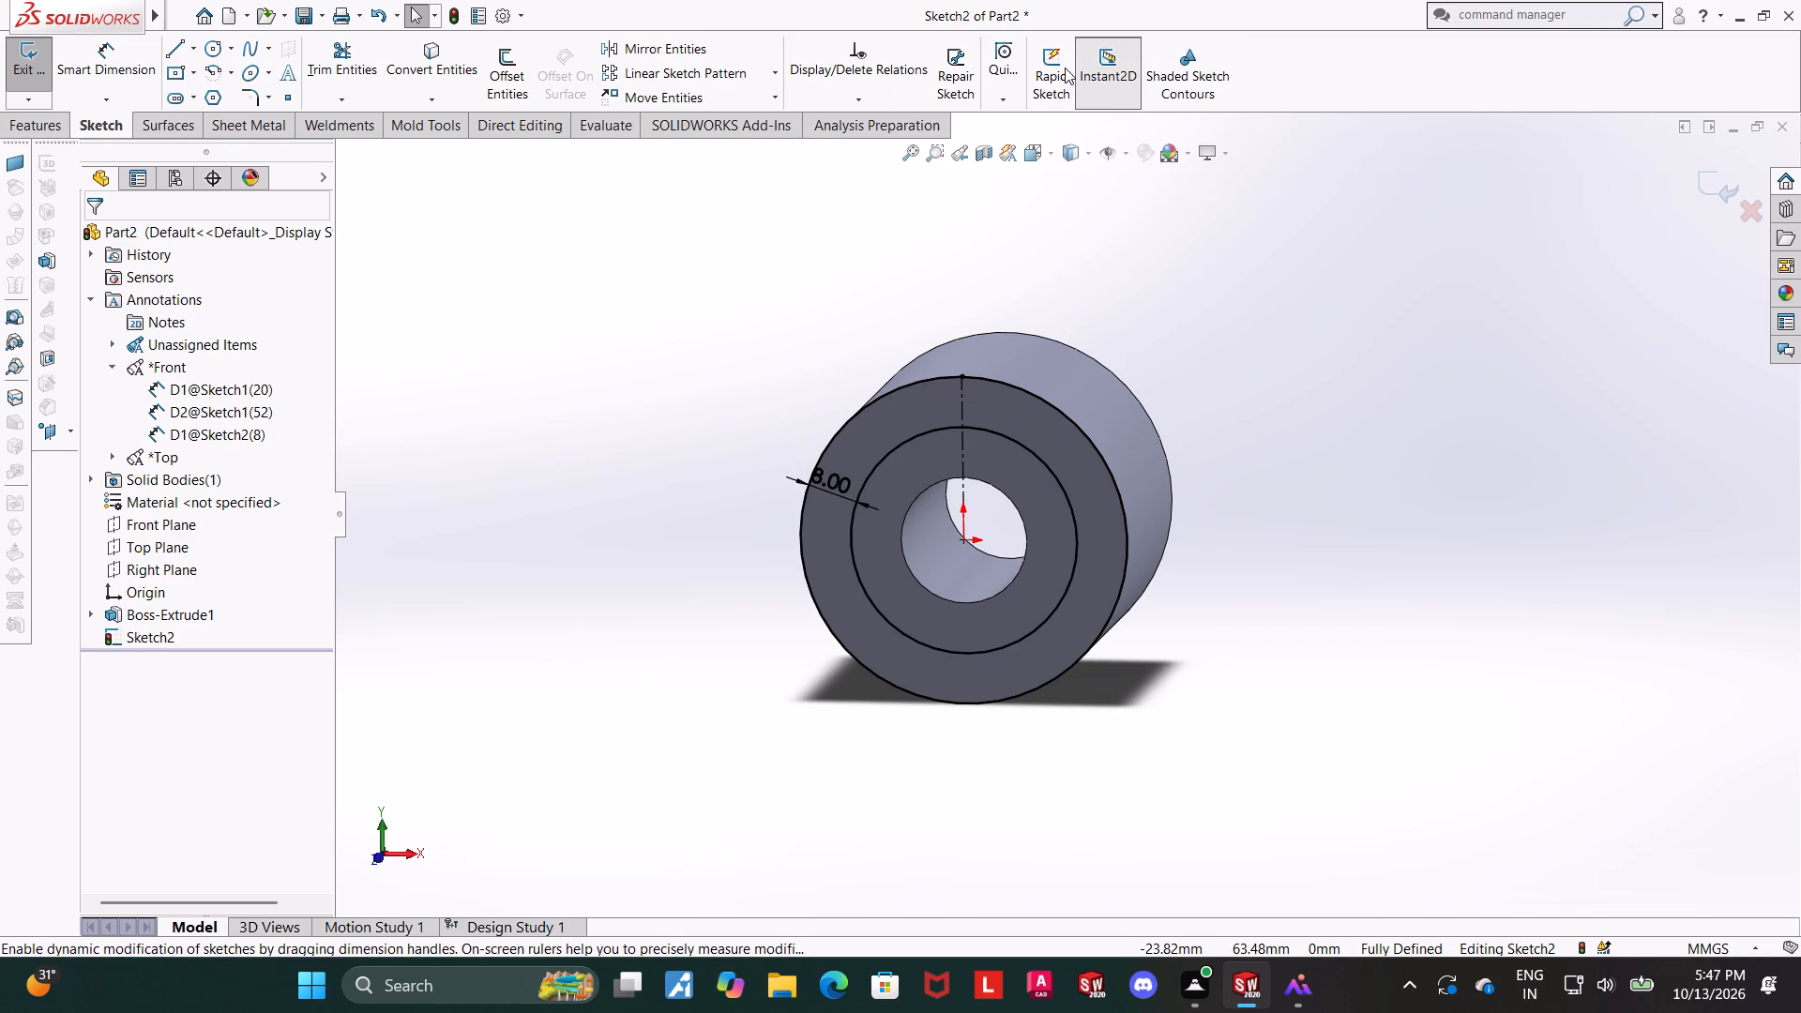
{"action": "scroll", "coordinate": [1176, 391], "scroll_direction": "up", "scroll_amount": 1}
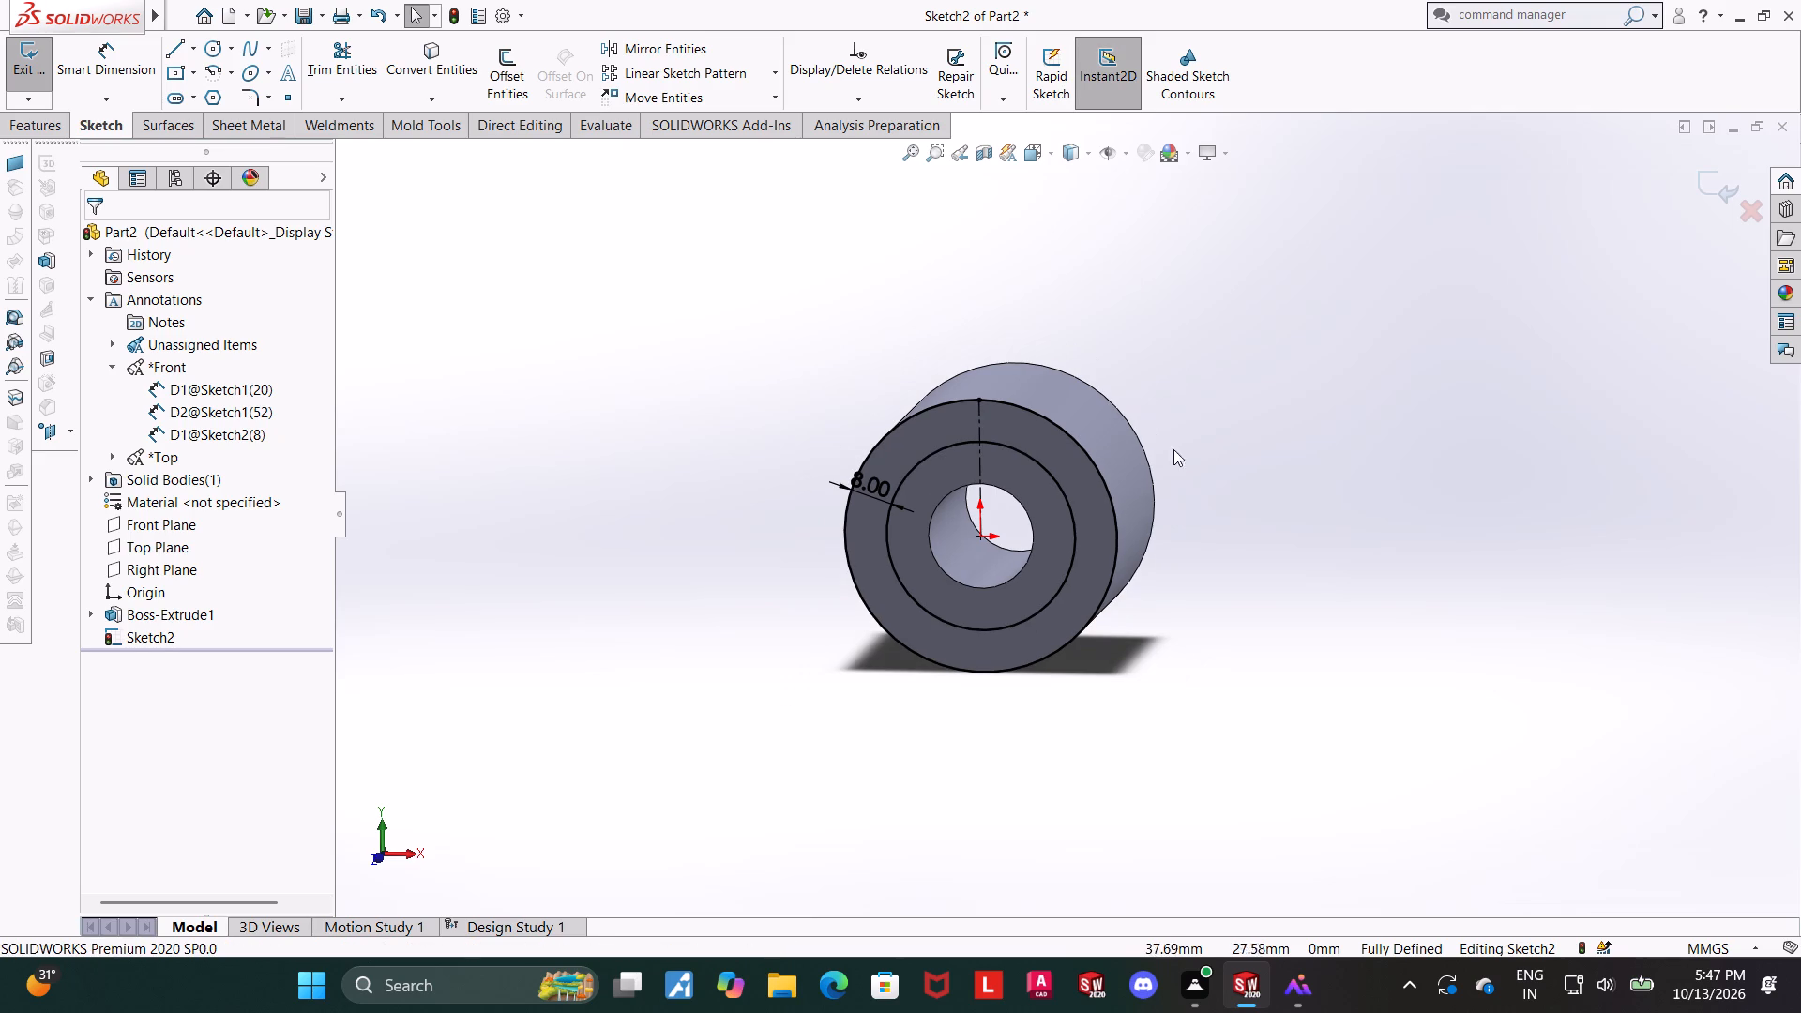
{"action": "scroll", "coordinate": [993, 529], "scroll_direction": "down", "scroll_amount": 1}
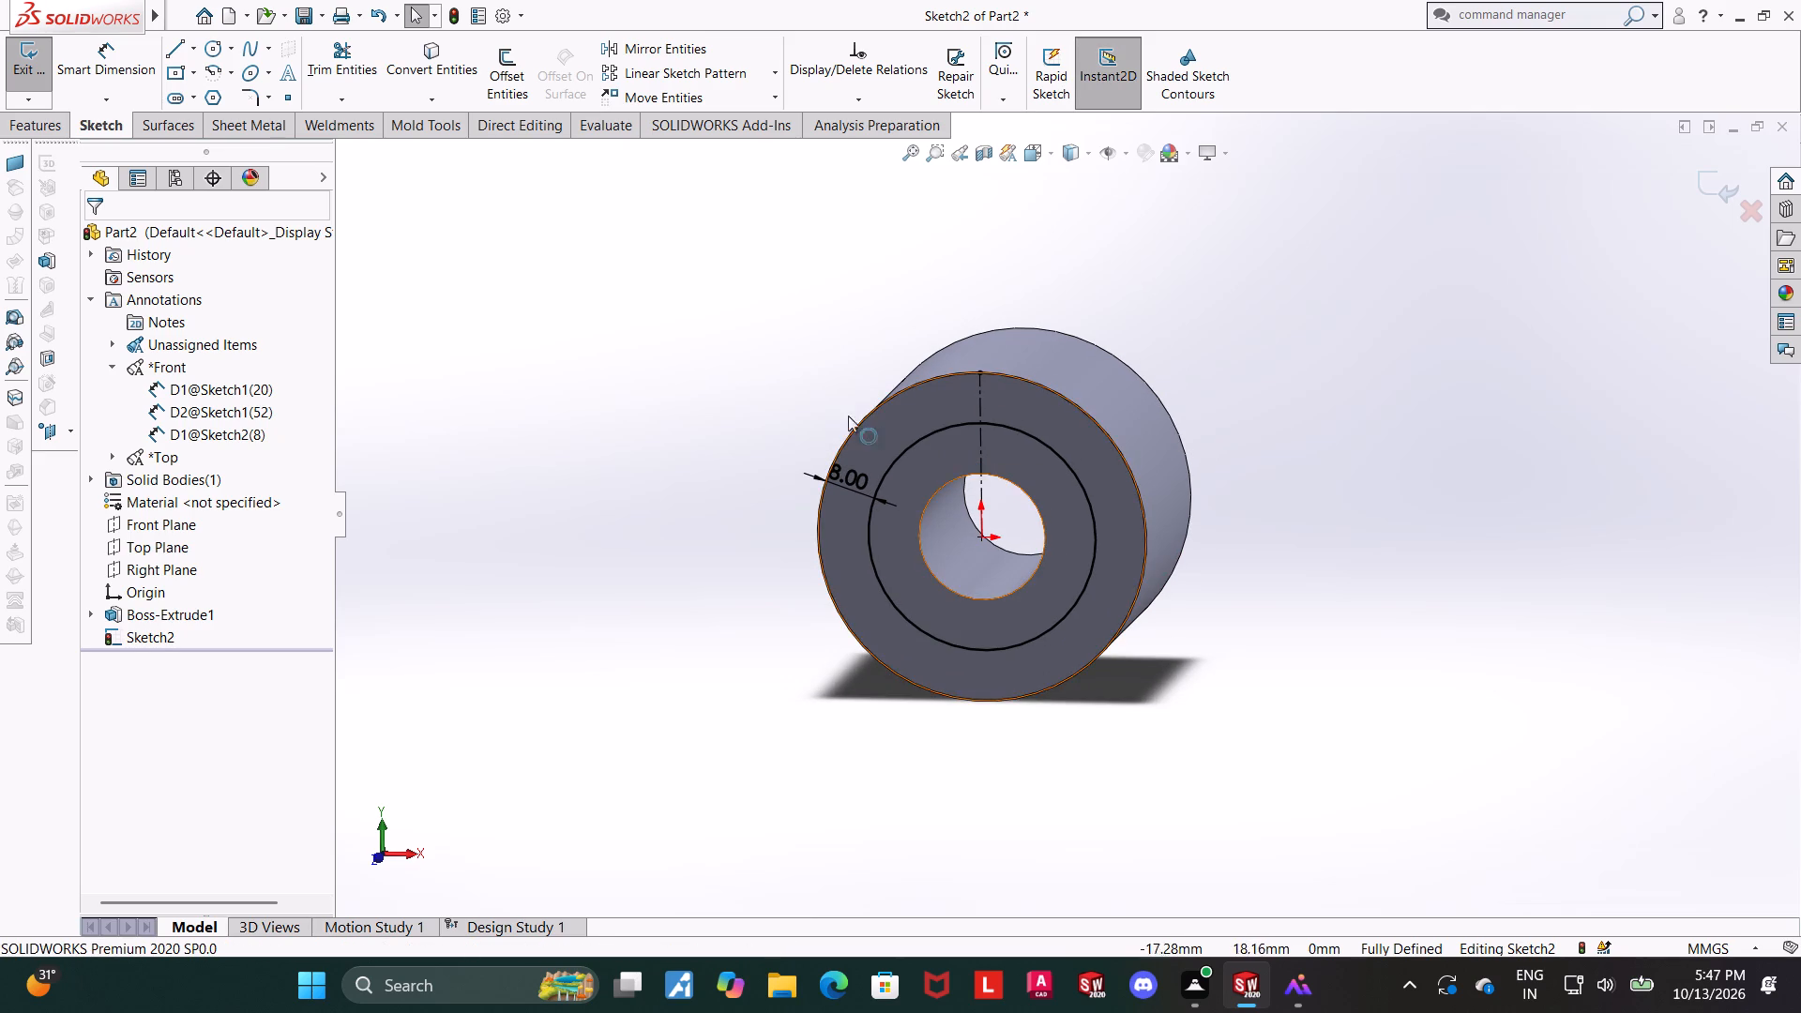
Sketch a three-point arc of about 7.9 mm radius from the inner circle to the outer circle, just left of the centerline.
{"action": "scroll", "coordinate": [986, 461], "scroll_direction": "down", "scroll_amount": 2}
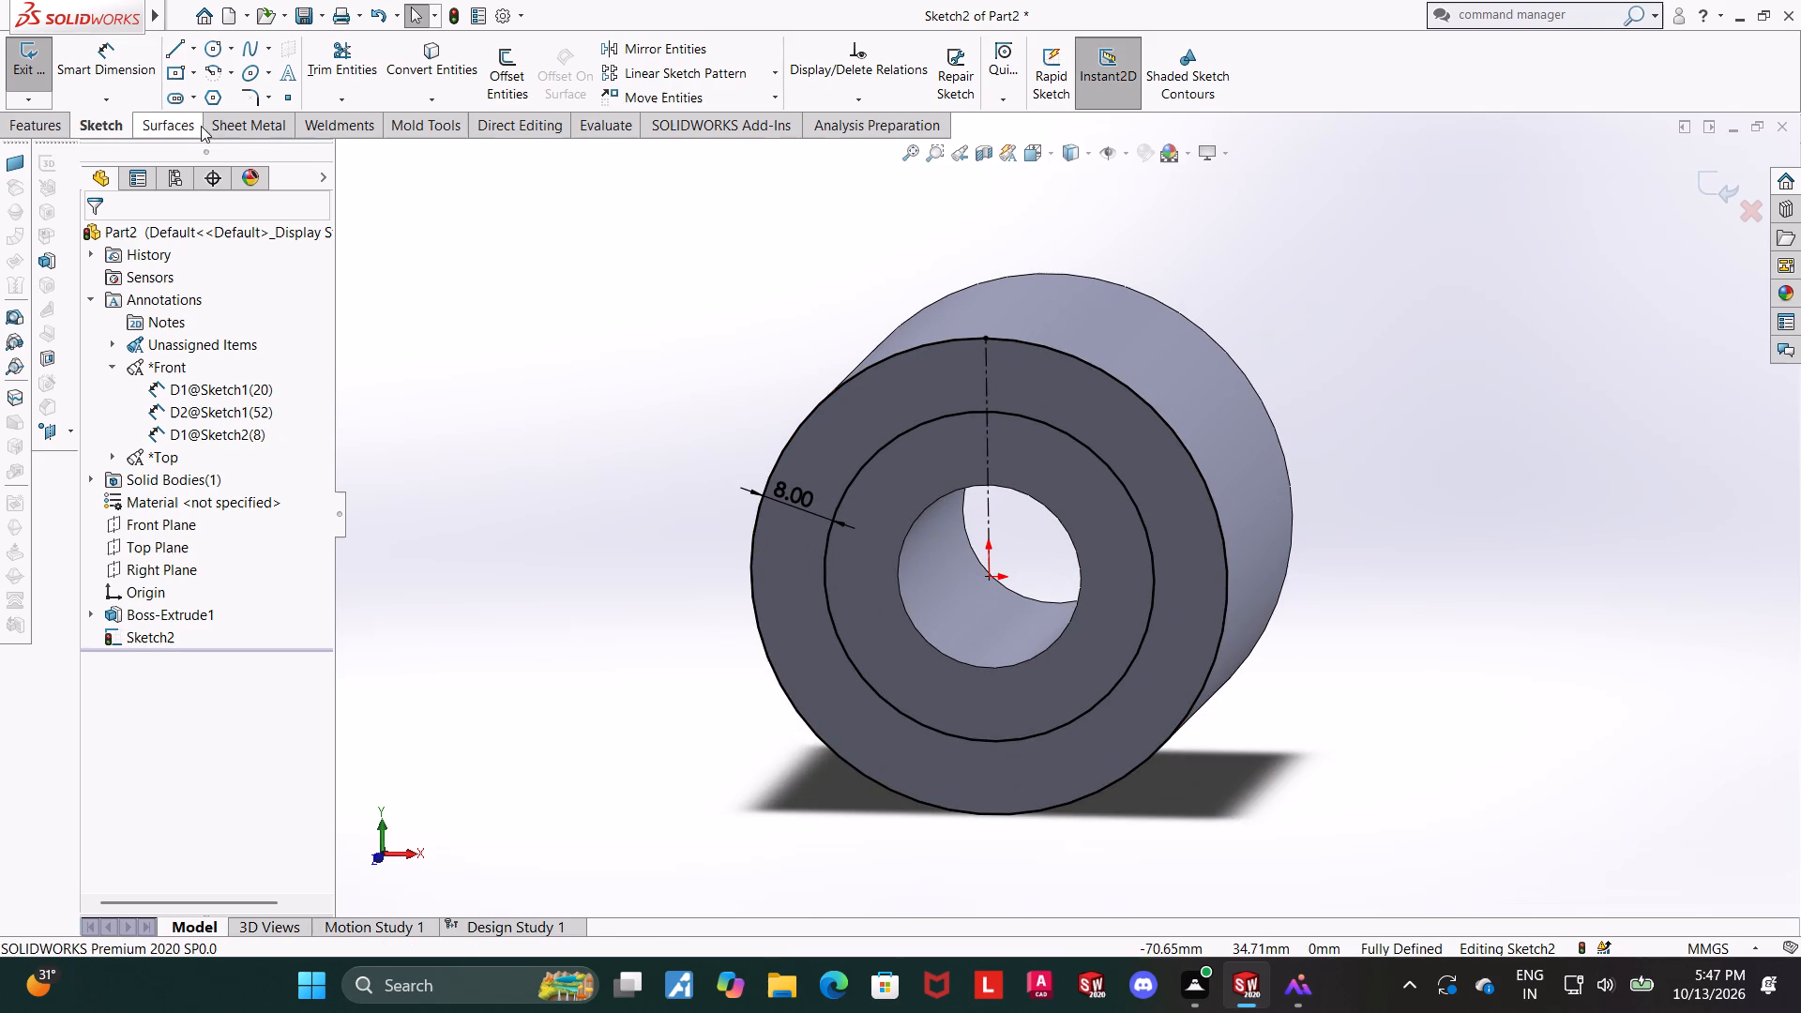
{"action": "left_click", "coordinate": [1027, 161]}
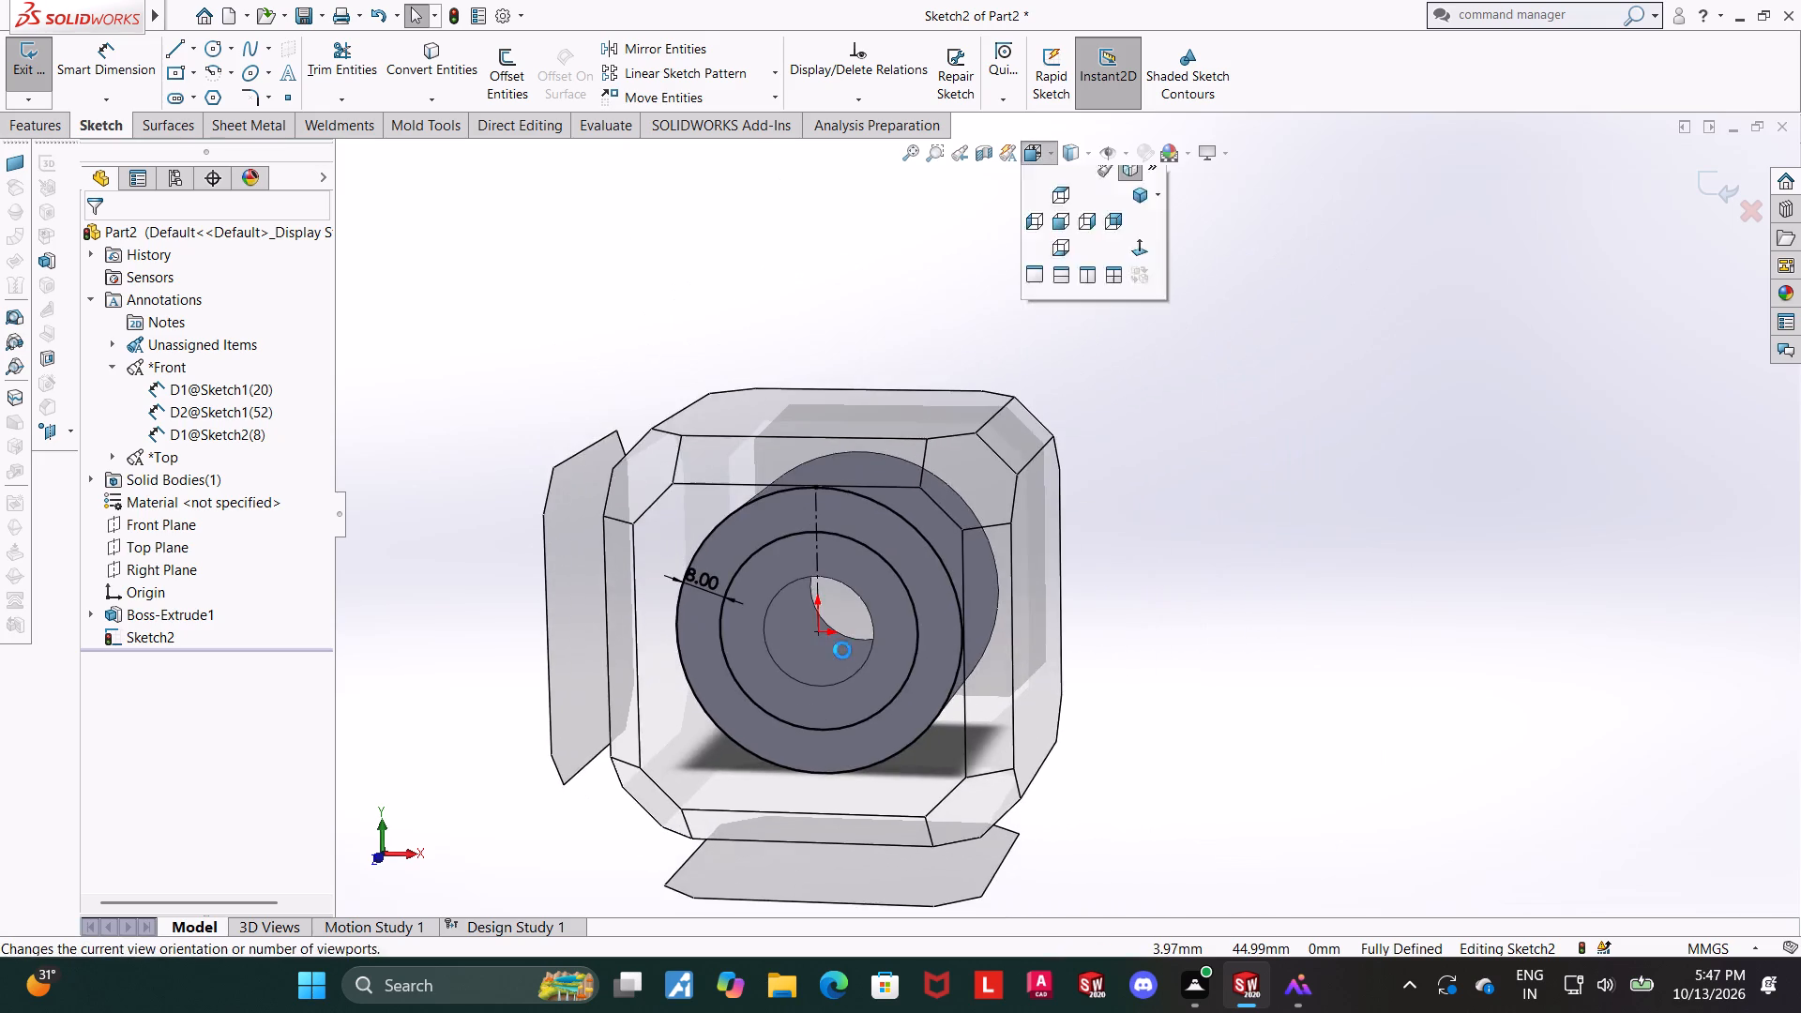
{"action": "left_click", "coordinate": [842, 650]}
{"action": "scroll", "coordinate": [1125, 176], "scroll_direction": "down", "scroll_amount": 3}
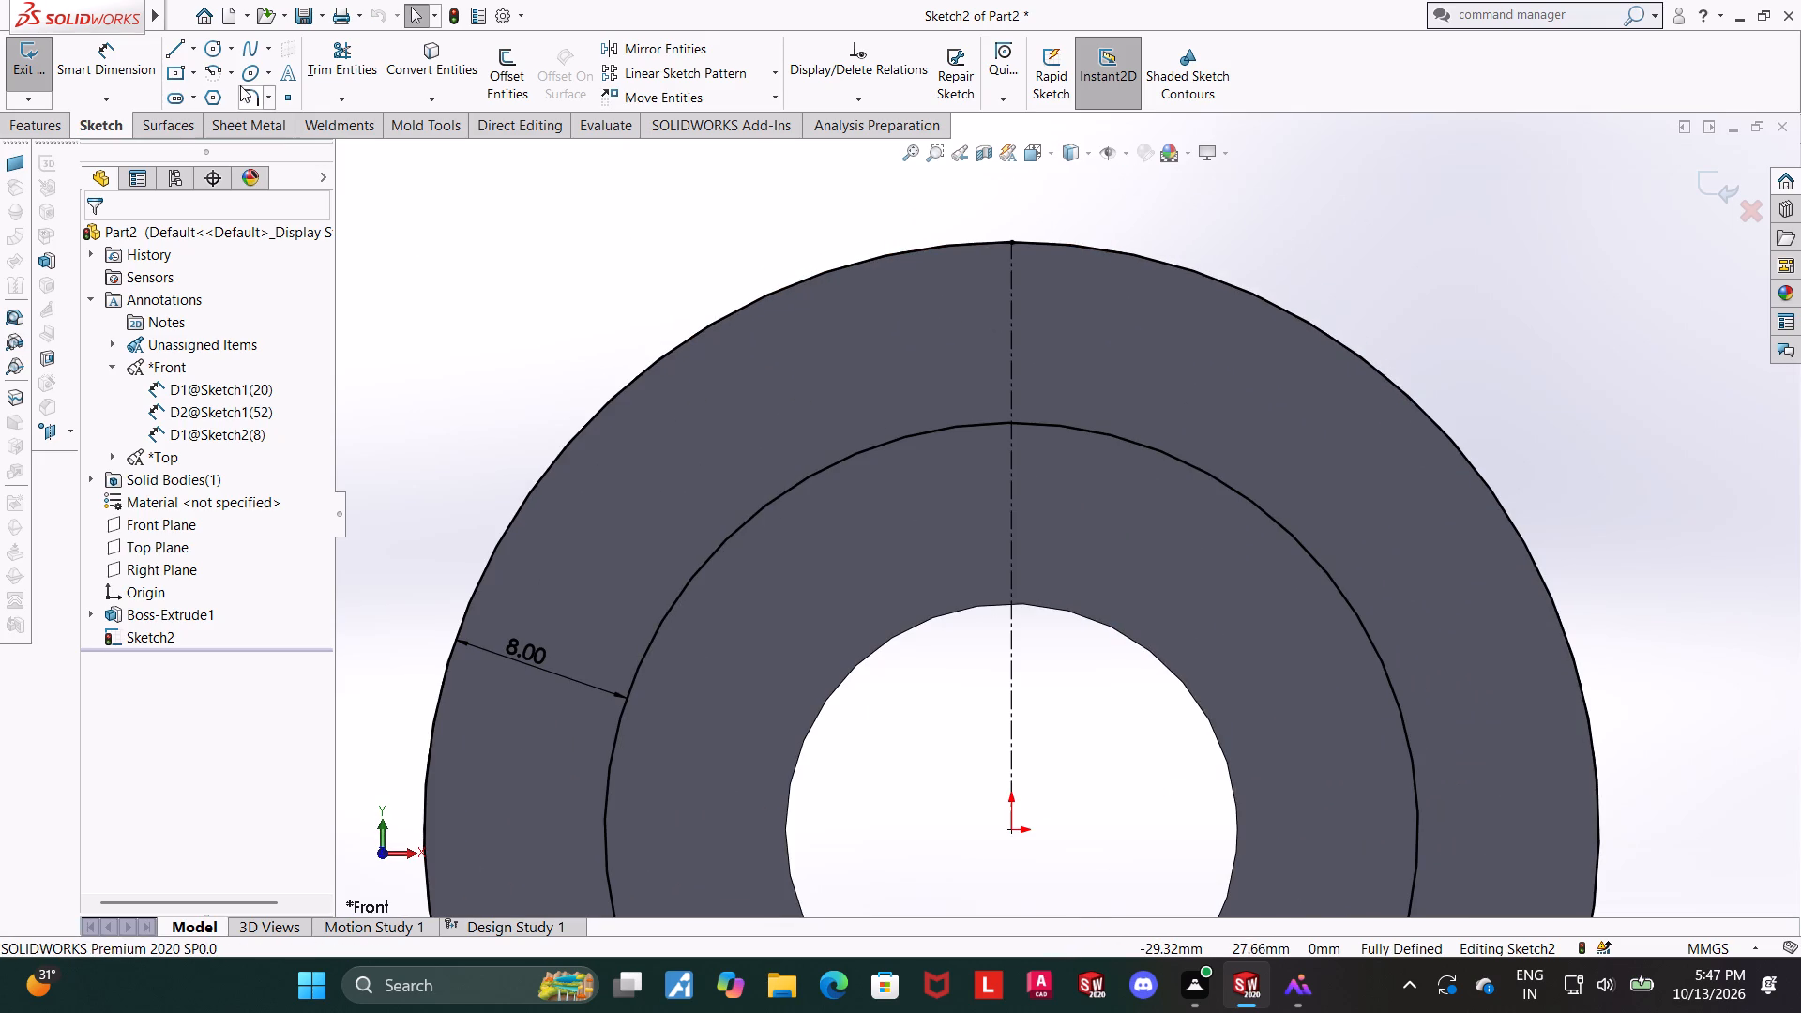
{"action": "left_click", "coordinate": [235, 82]}
{"action": "left_click", "coordinate": [241, 143]}
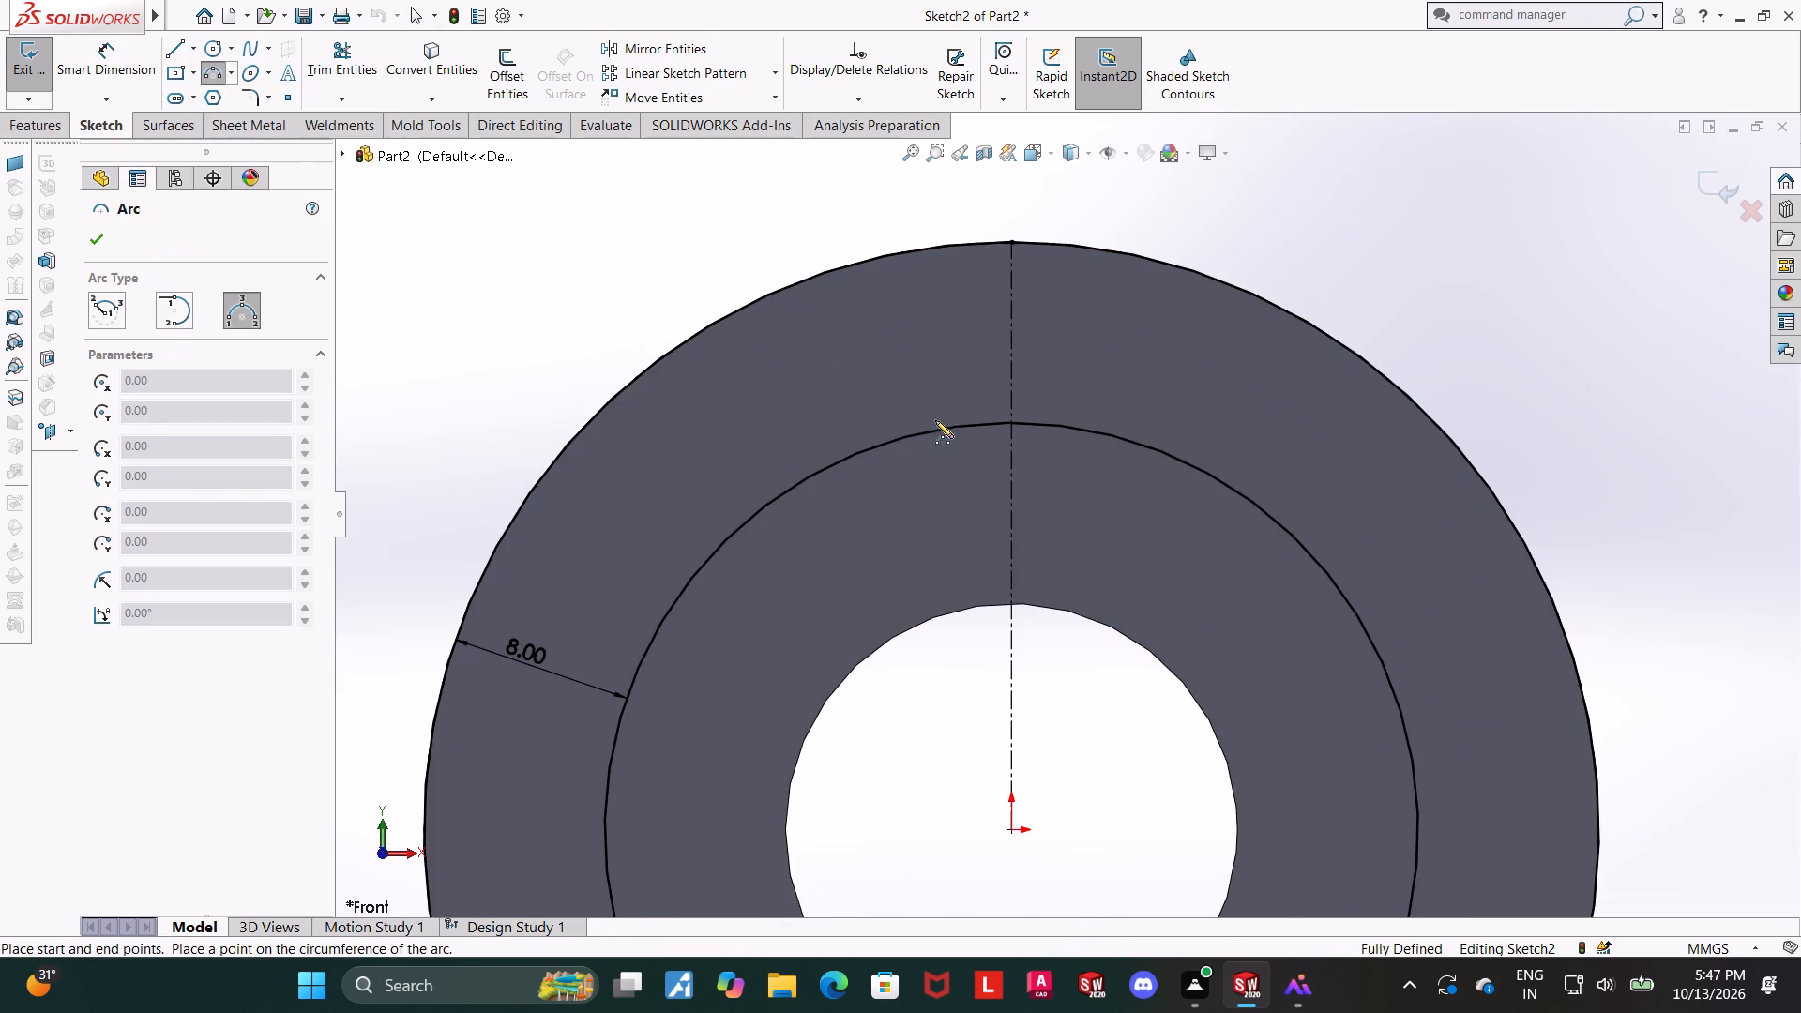
{"action": "left_click", "coordinate": [933, 430]}
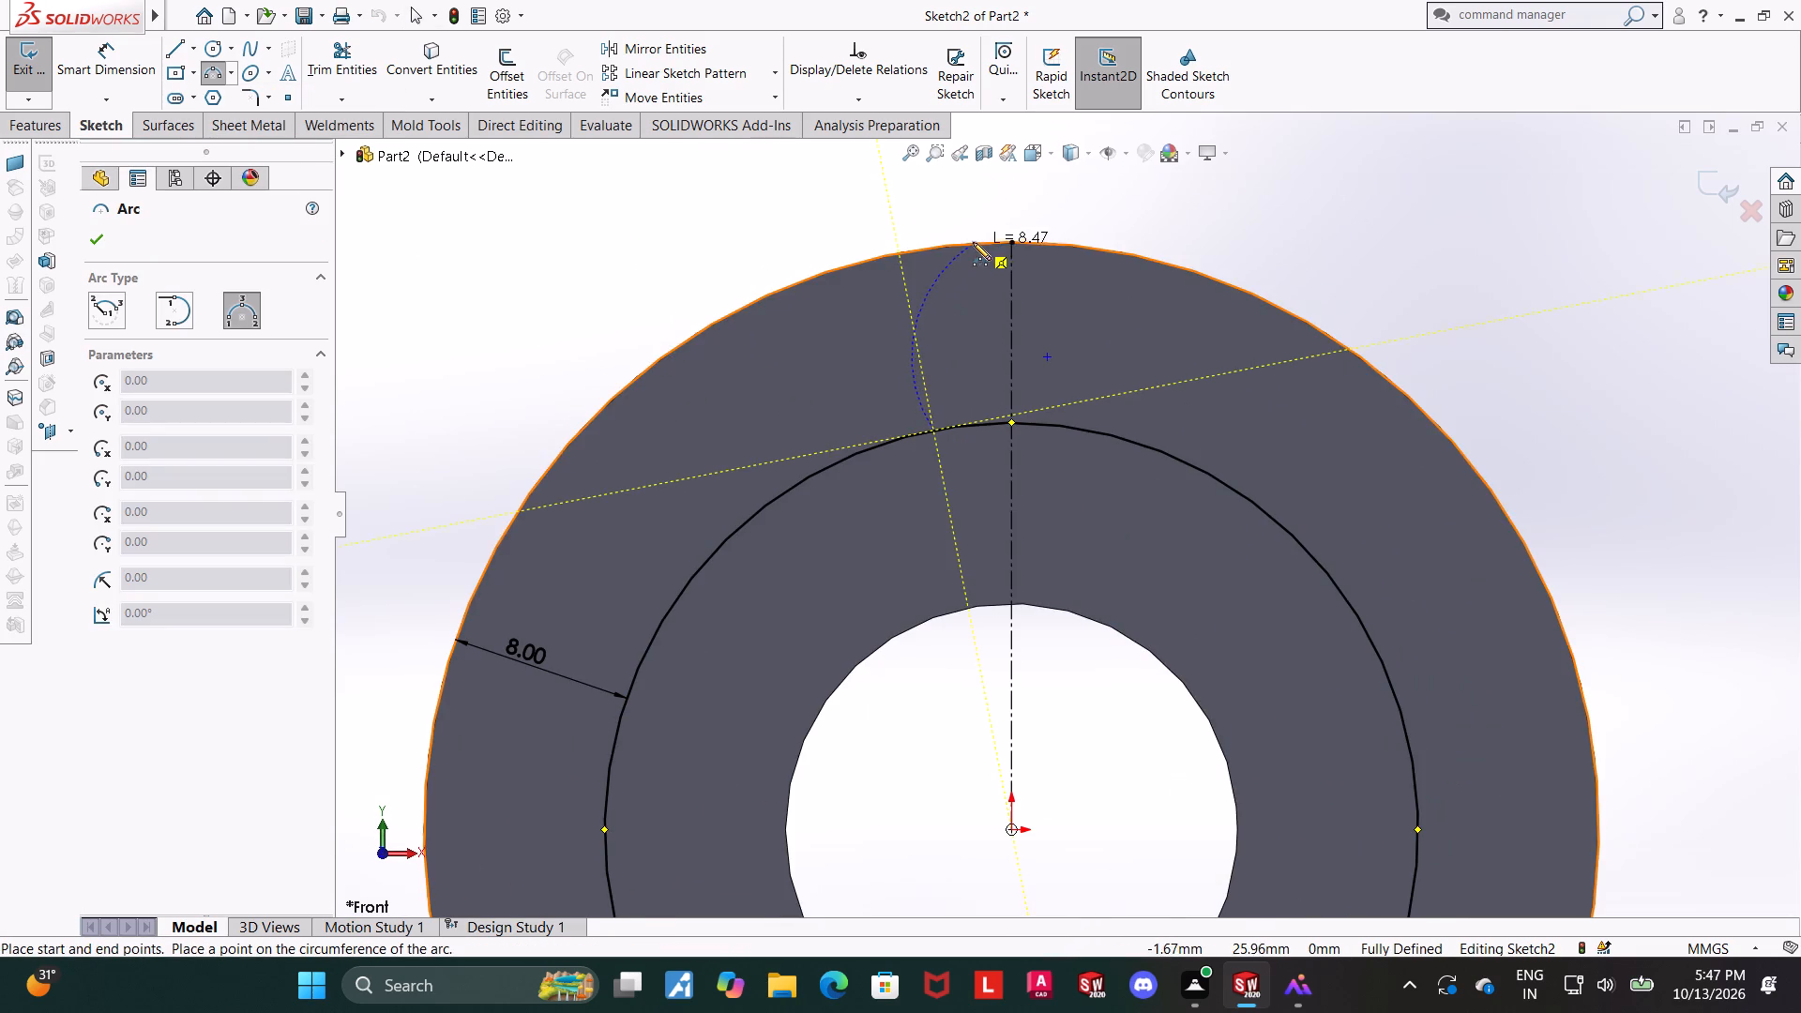
{"action": "left_click", "coordinate": [973, 242]}
{"action": "left_click", "coordinate": [936, 298]}
{"action": "key", "text": "Escape"}
{"action": "key", "text": "Escape"}
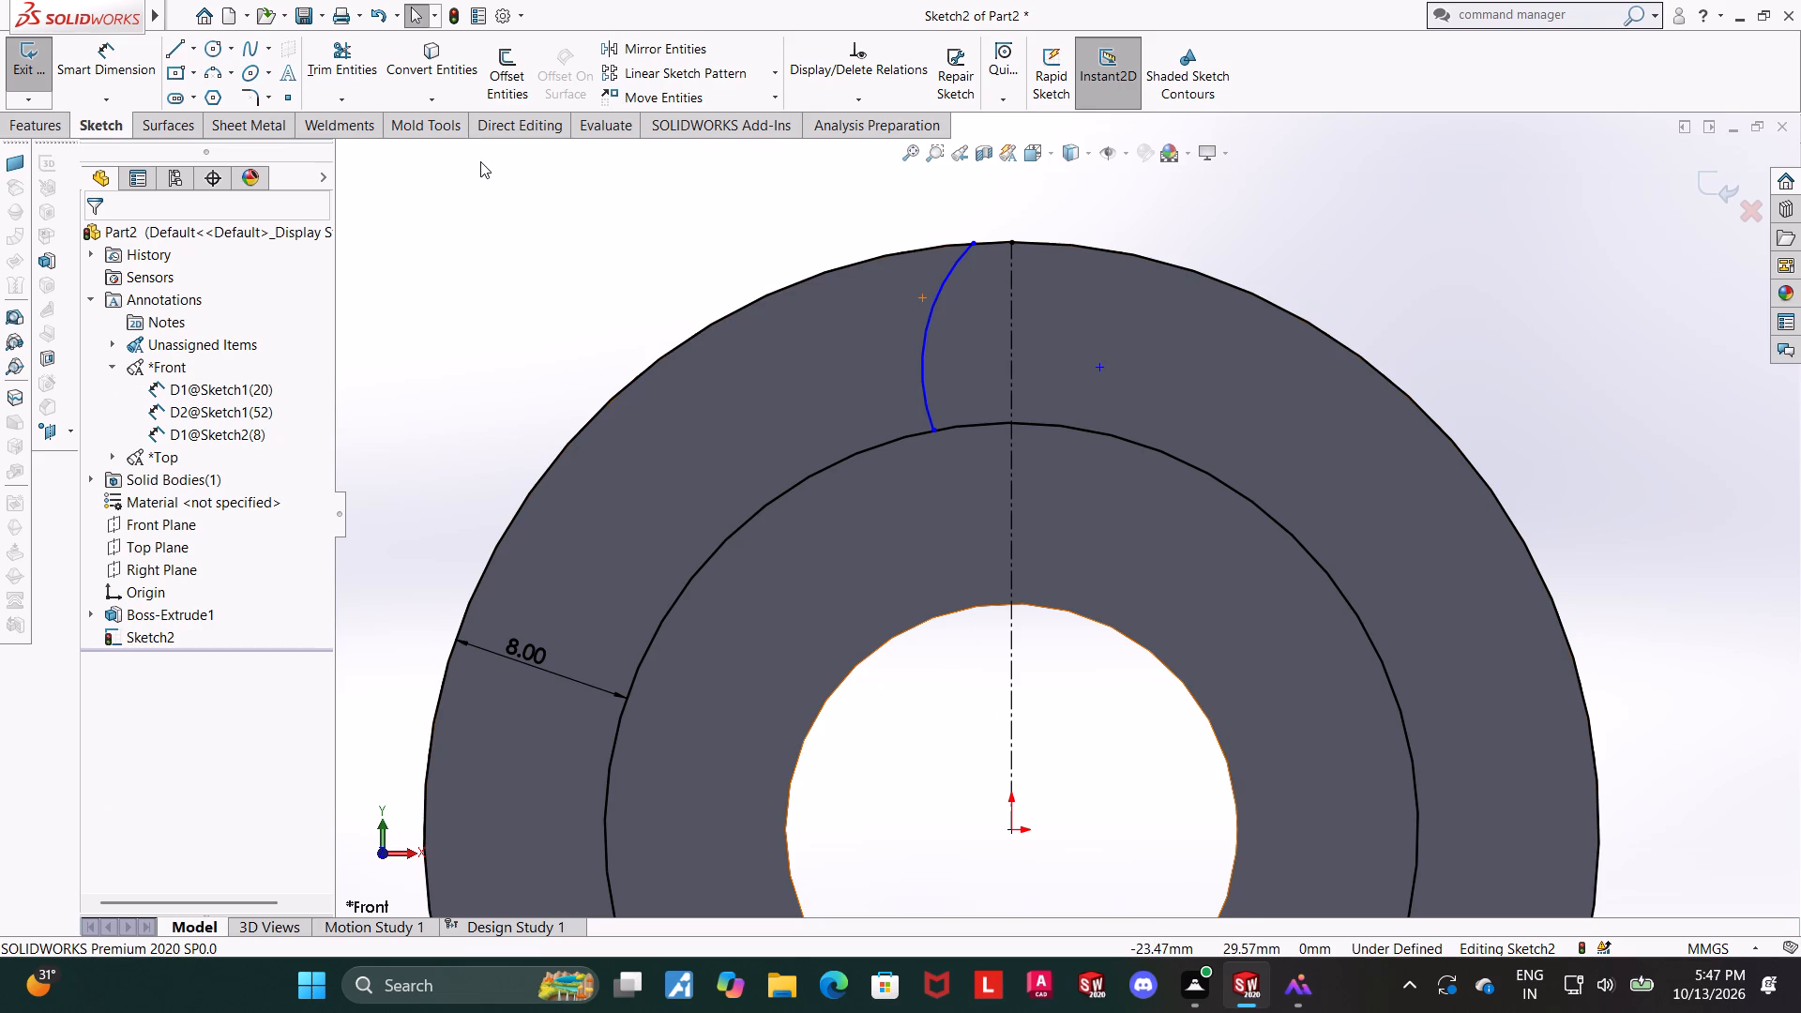
Dimension the arc's radius as 16 mm.
{"action": "left_click", "coordinate": [132, 56]}
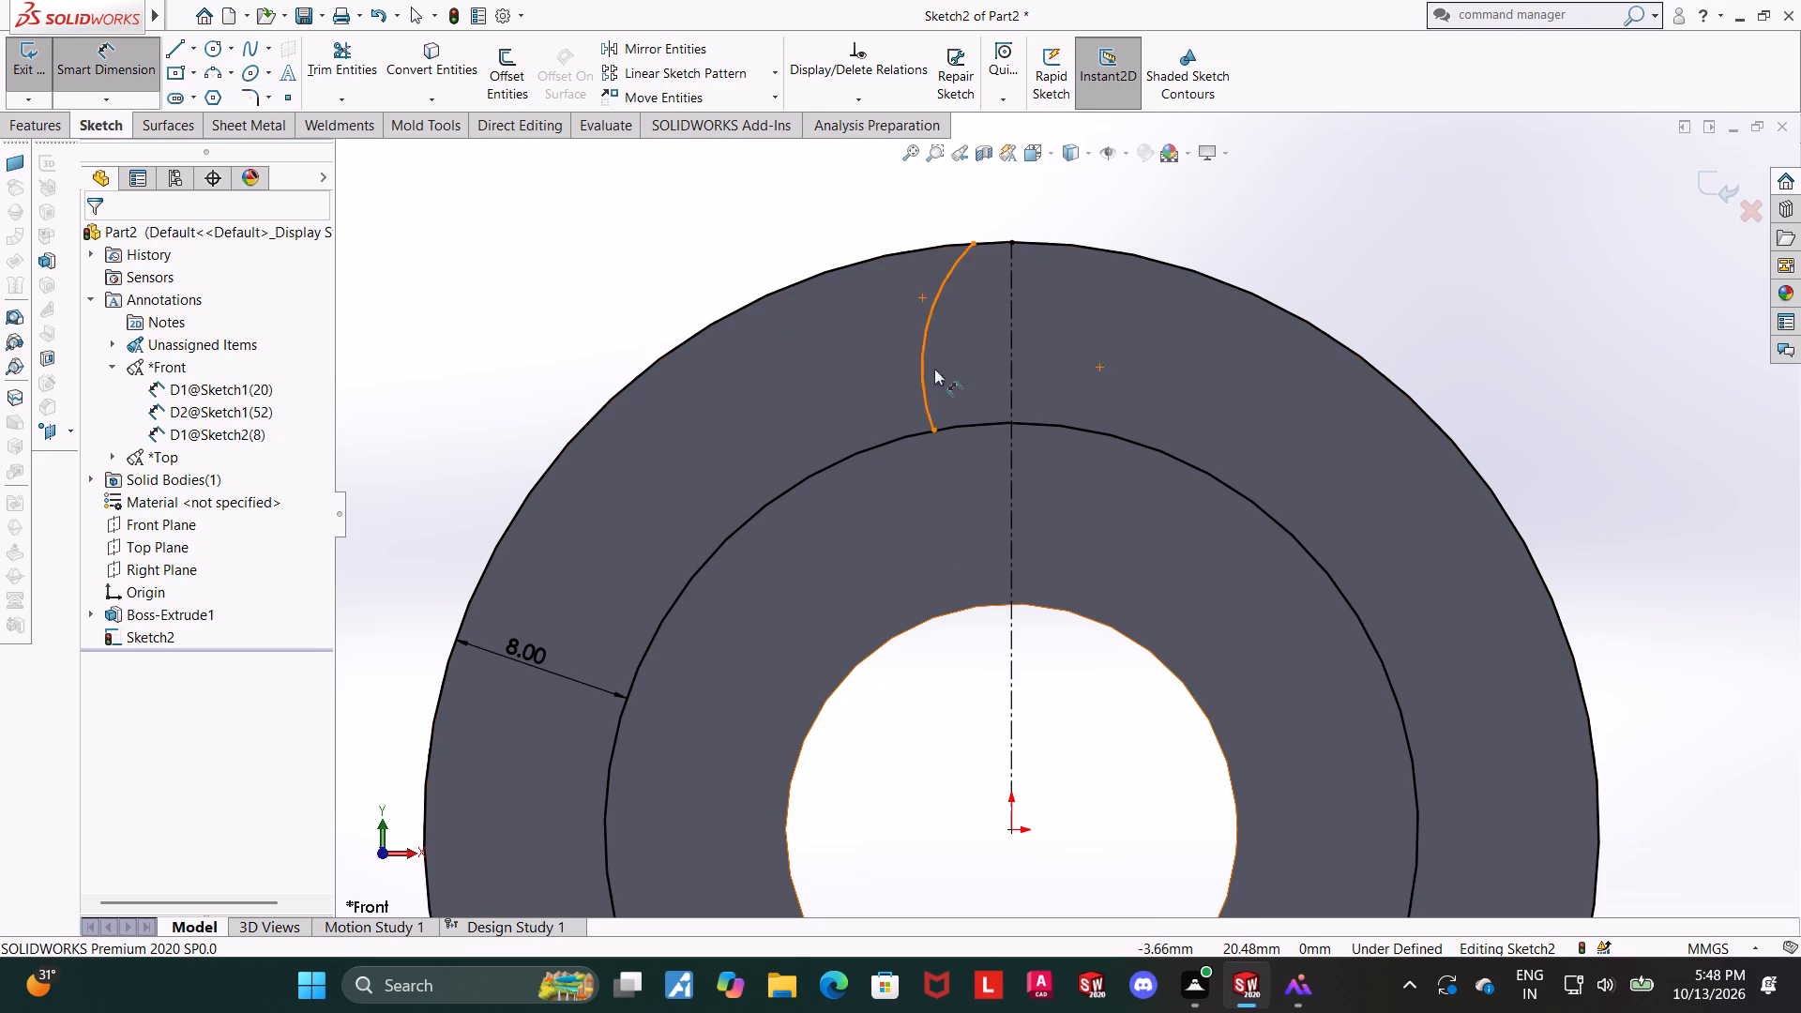
{"action": "left_click", "coordinate": [916, 354]}
{"action": "left_click", "coordinate": [918, 360]}
{"action": "left_click", "coordinate": [885, 340]}
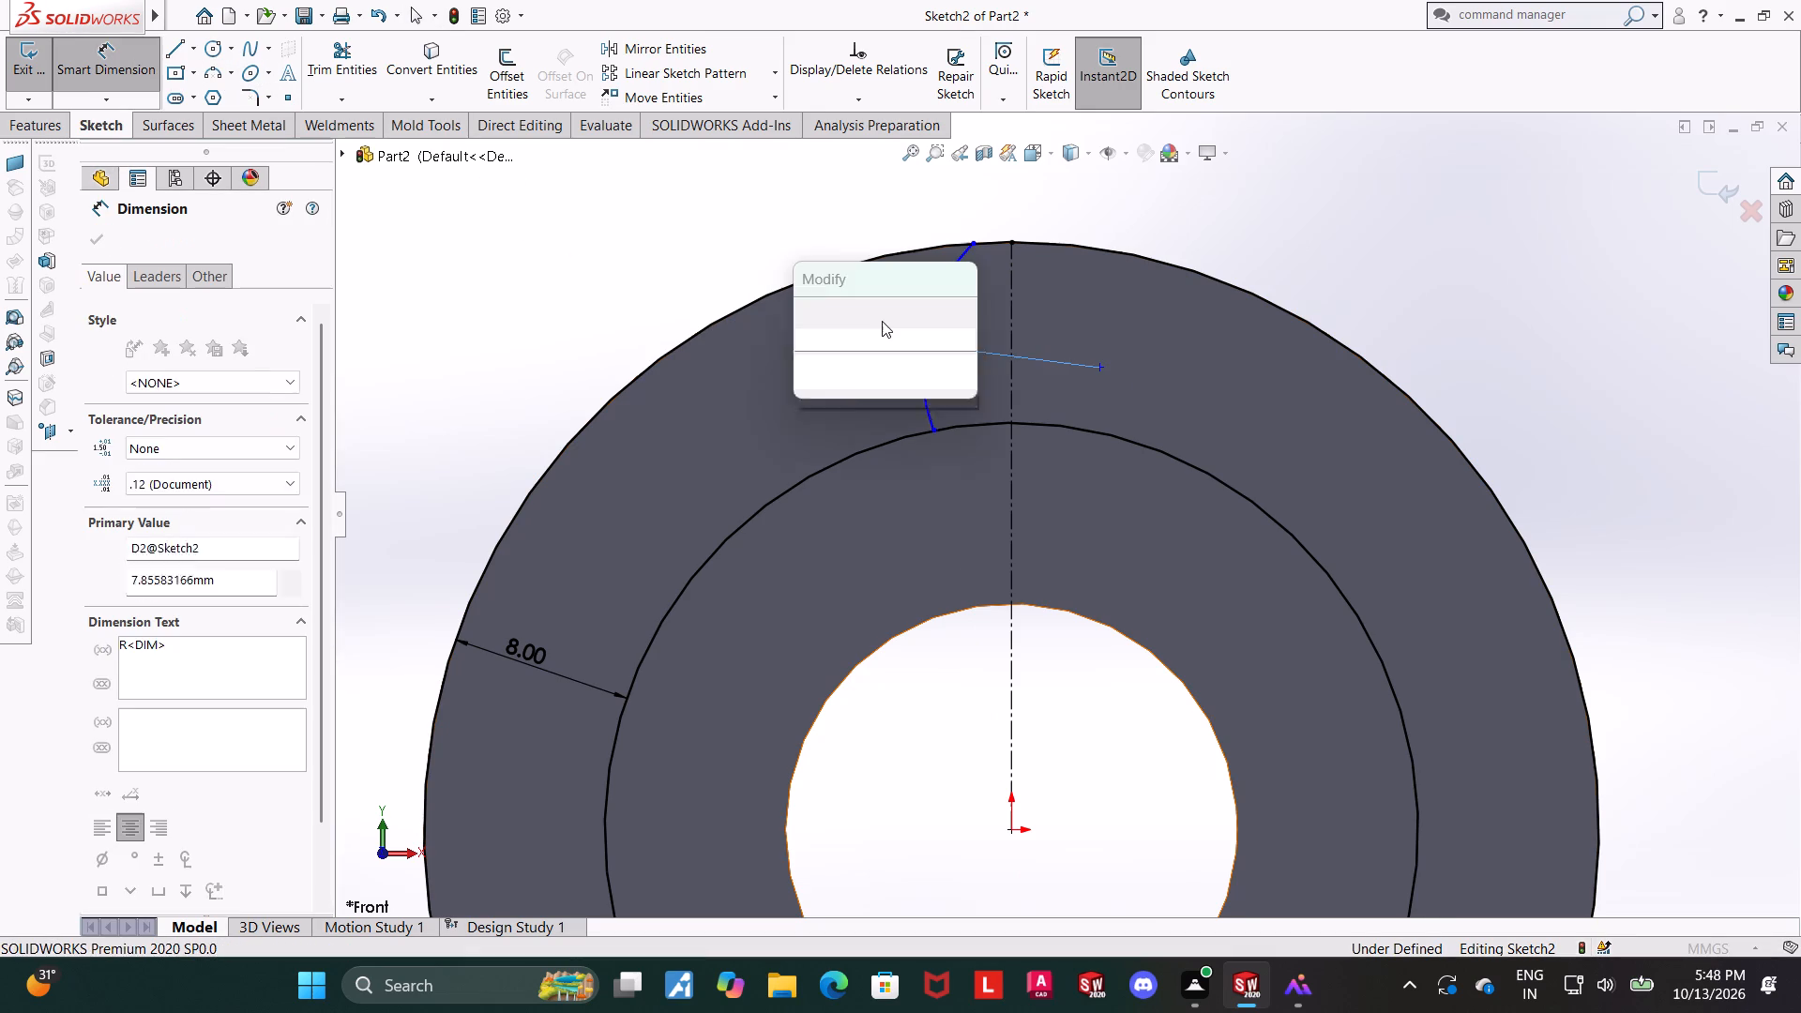
{"action": "key", "text": "1"}
{"action": "key", "text": "6"}
{"action": "key", "text": "Return"}
{"action": "key", "text": "Escape"}
{"action": "key", "text": "Escape"}
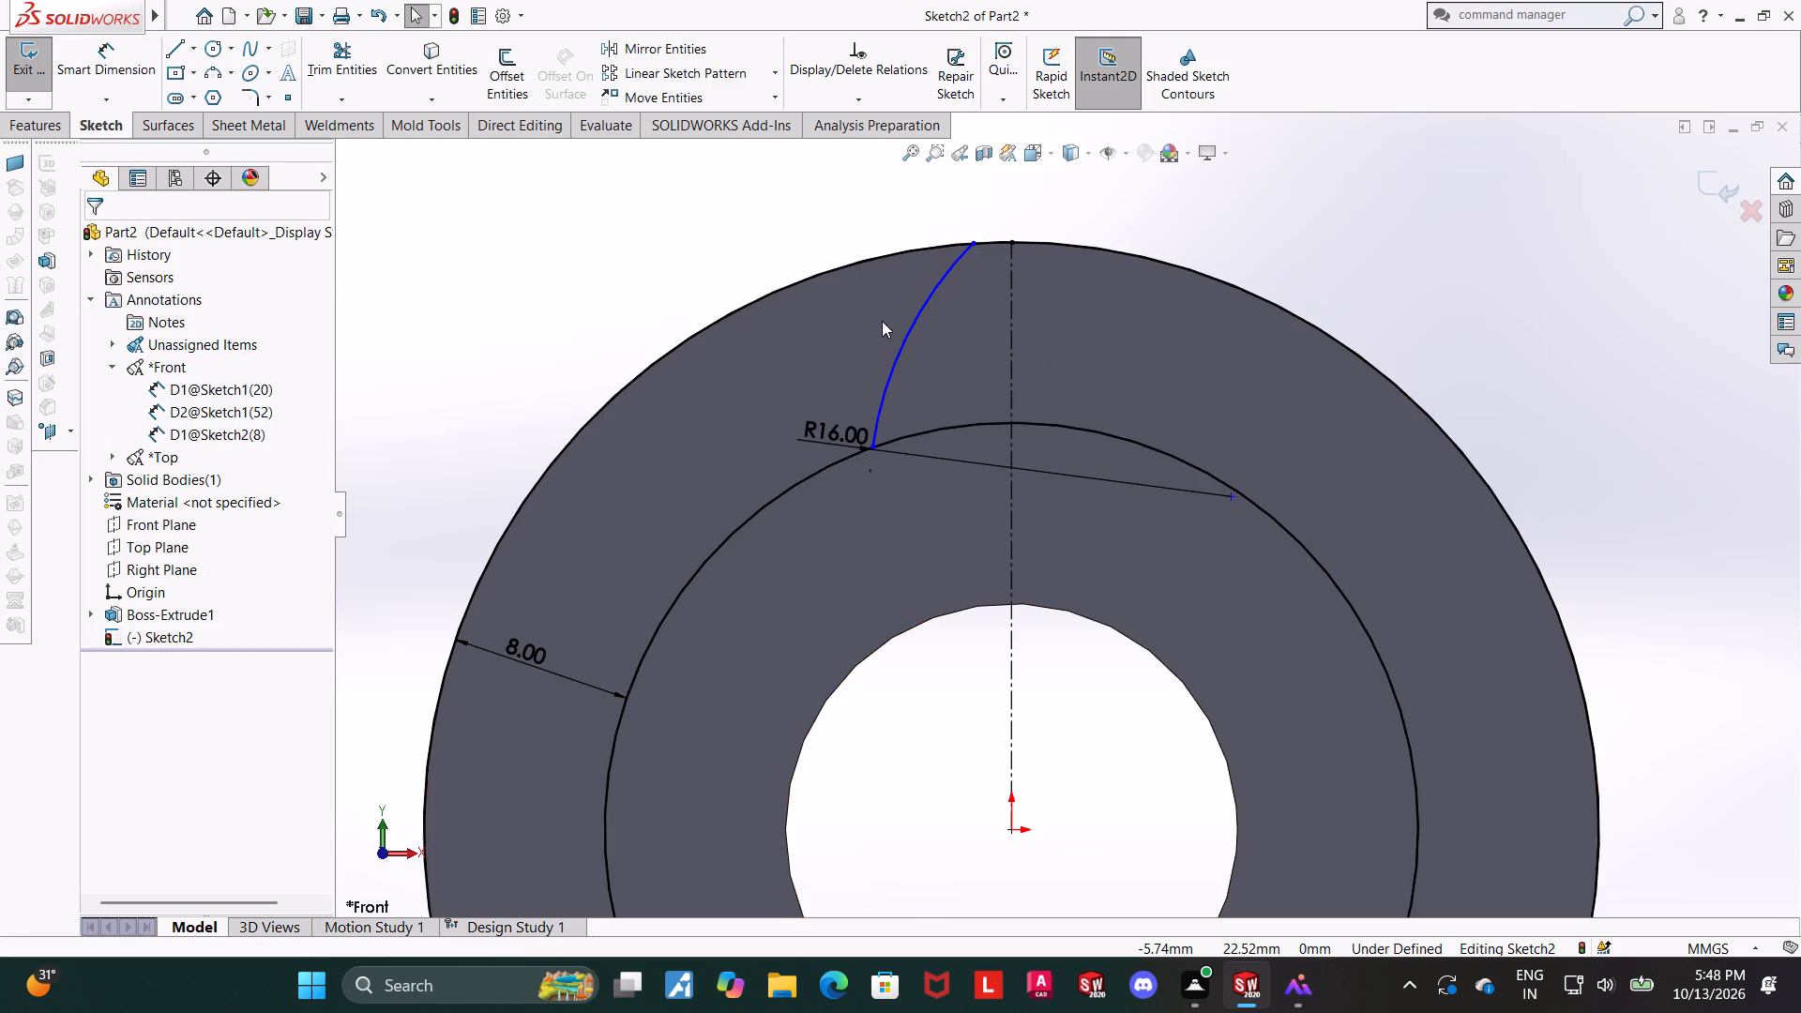
Dimension the horizontal distance between the arc's upper endpoint and the centerline's top end as 1.5 mm.
{"action": "left_click", "coordinate": [86, 48]}
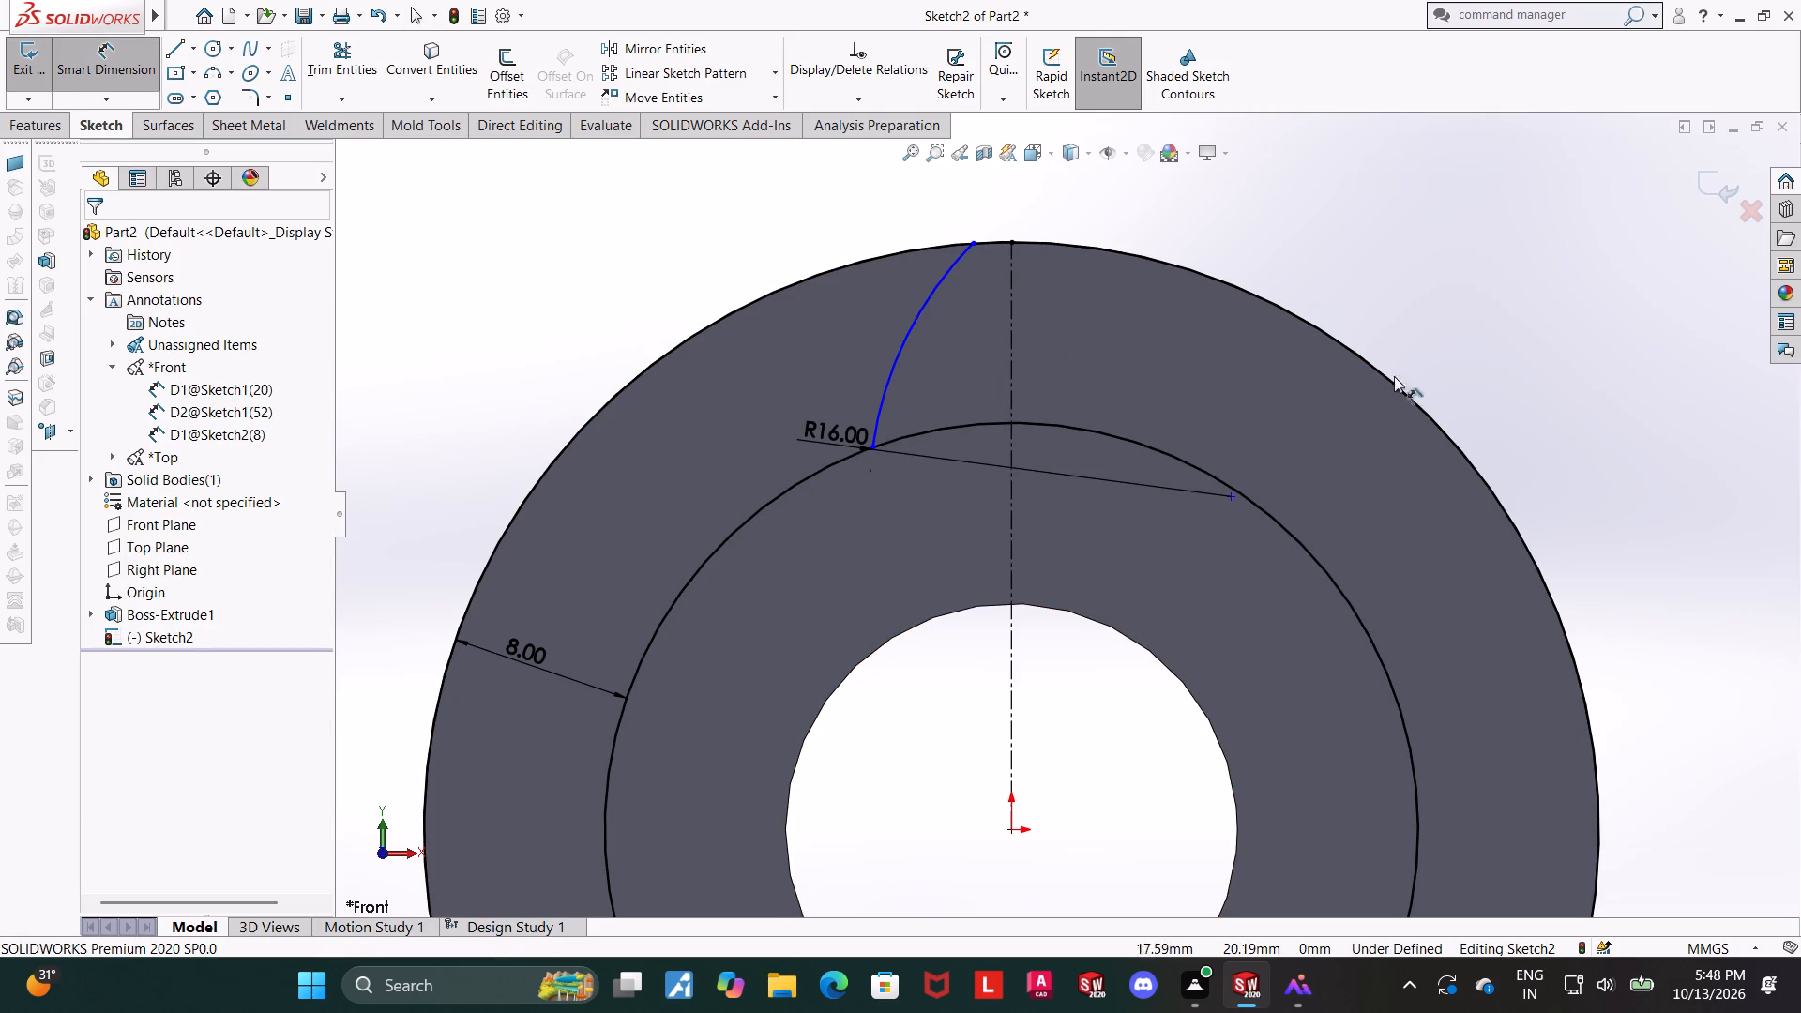
{"action": "left_click", "coordinate": [973, 242]}
{"action": "left_click", "coordinate": [1017, 239]}
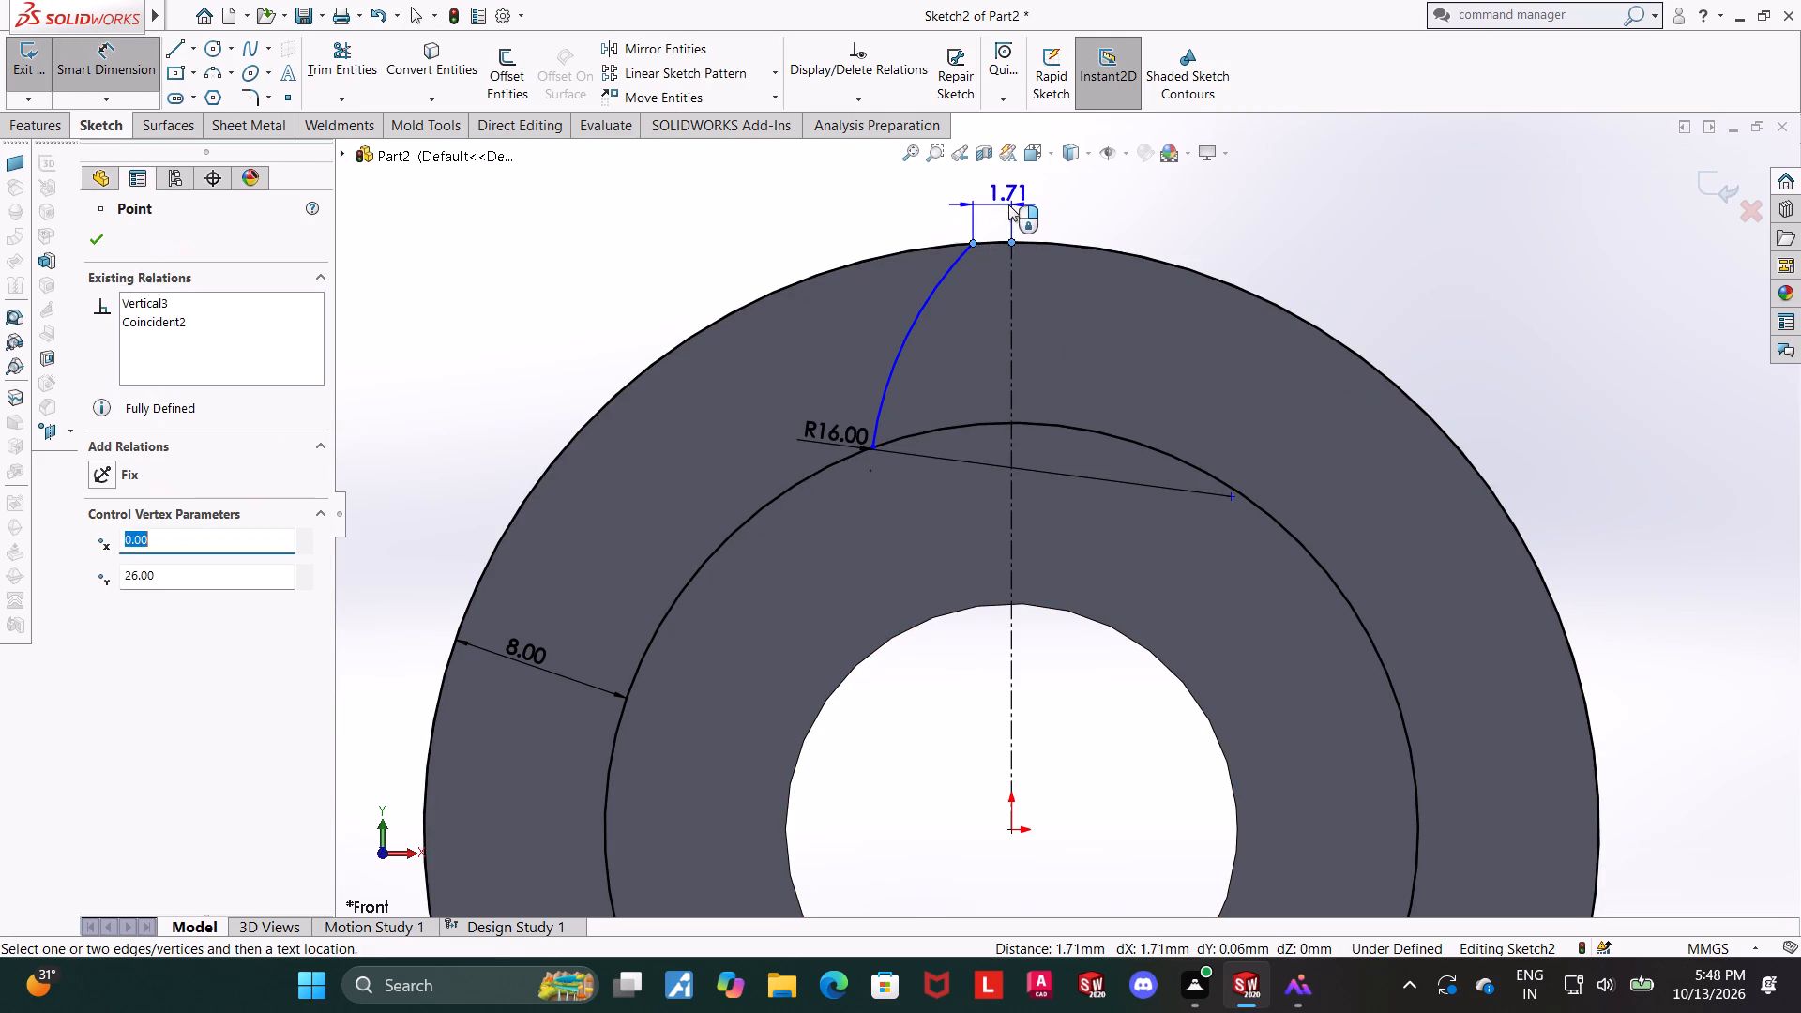
{"action": "left_click", "coordinate": [1008, 204]}
{"action": "type", "text": "1.5"}
{"action": "key", "text": "Return"}
{"action": "key", "text": "Escape"}
{"action": "key", "text": "Escape"}
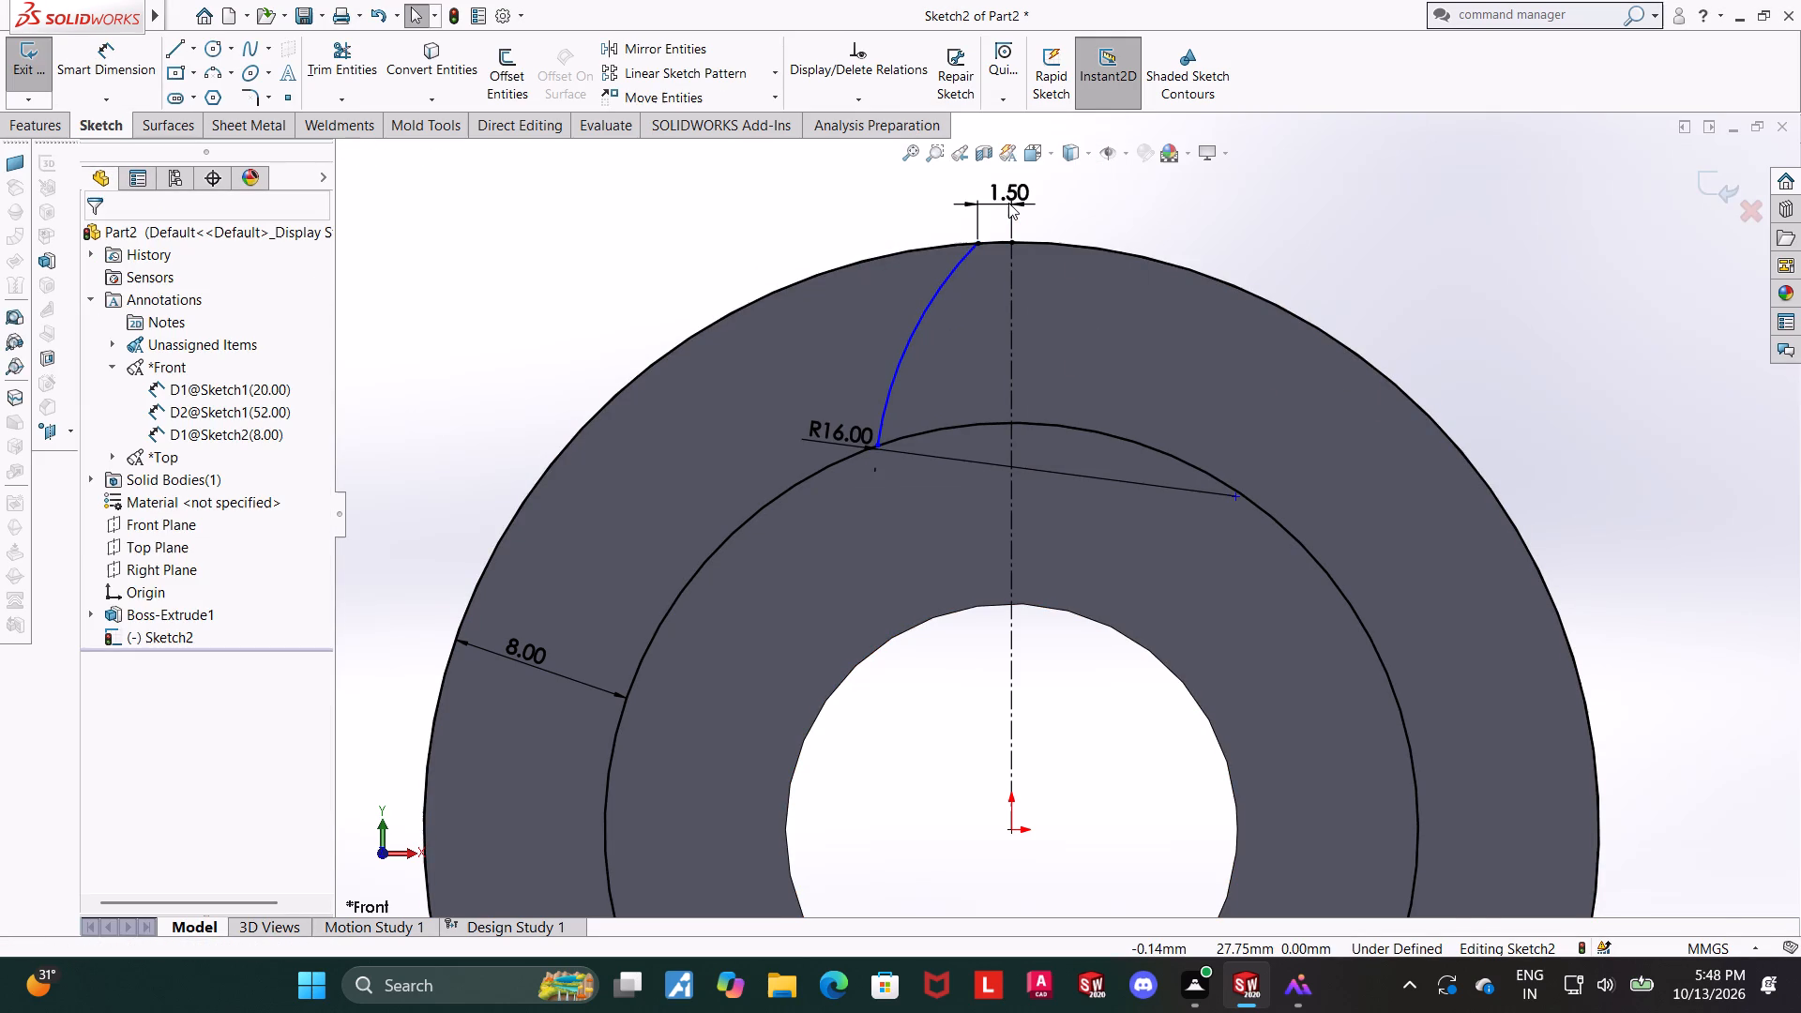
Dimension the distance from the arc's lower endpoint on the inner circle to the centerline as 3.5 mm.
{"action": "left_click", "coordinate": [93, 60]}
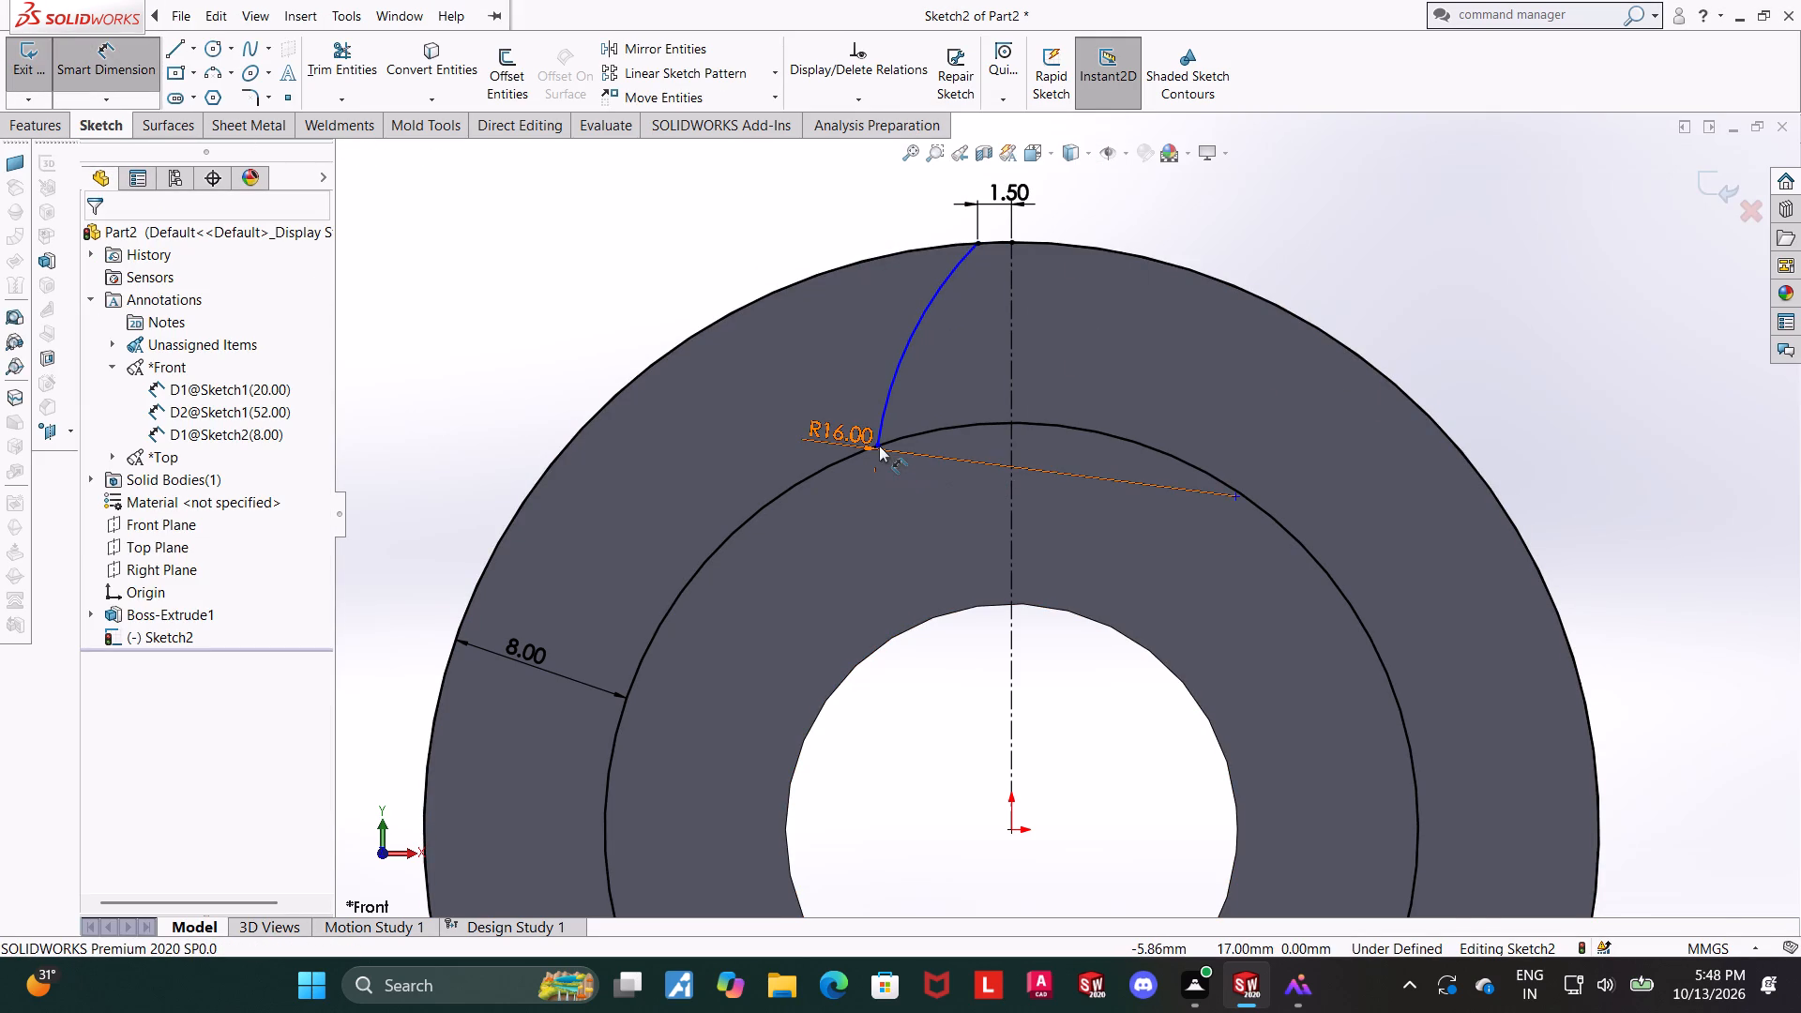
{"action": "scroll", "coordinate": [897, 434], "scroll_direction": "down", "scroll_amount": 6}
{"action": "left_click", "coordinate": [916, 492]}
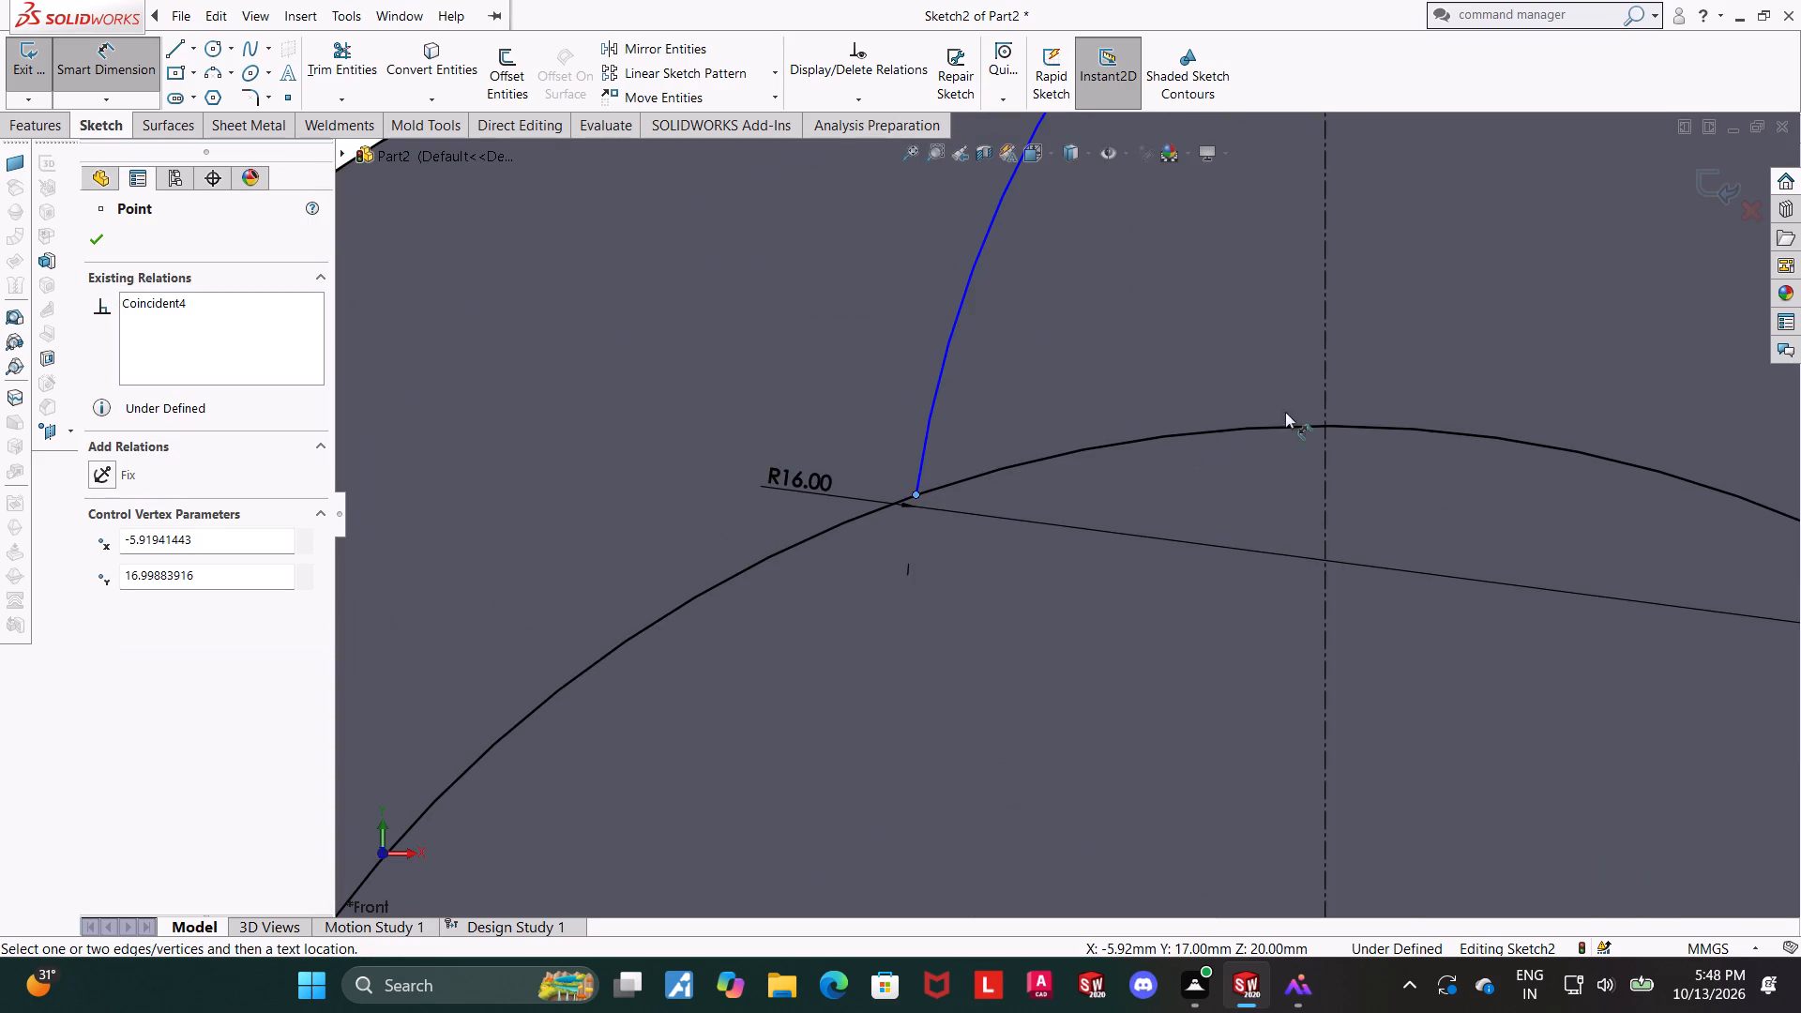
{"action": "left_click", "coordinate": [1321, 443]}
{"action": "left_click", "coordinate": [1215, 488]}
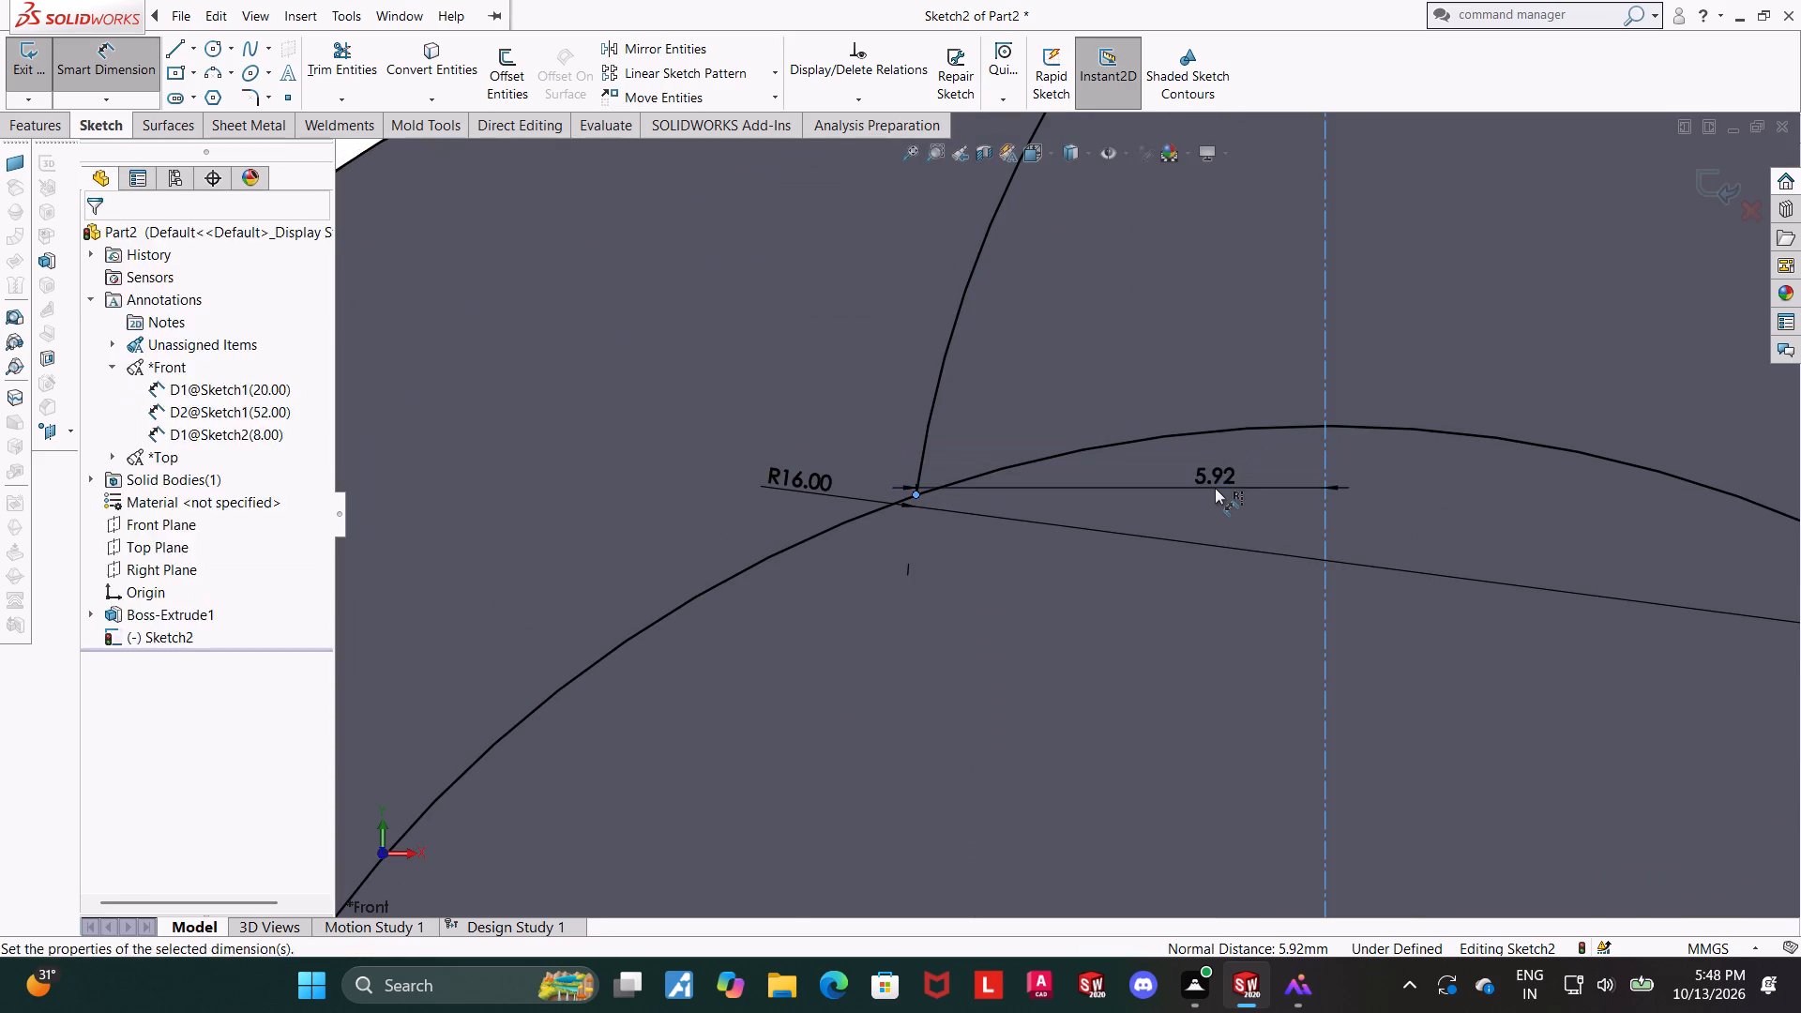
{"action": "type", "text": "3.5"}
{"action": "key", "text": "Return"}
{"action": "key", "text": "Escape"}
{"action": "scroll", "coordinate": [1252, 477], "scroll_direction": "up", "scroll_amount": 2}
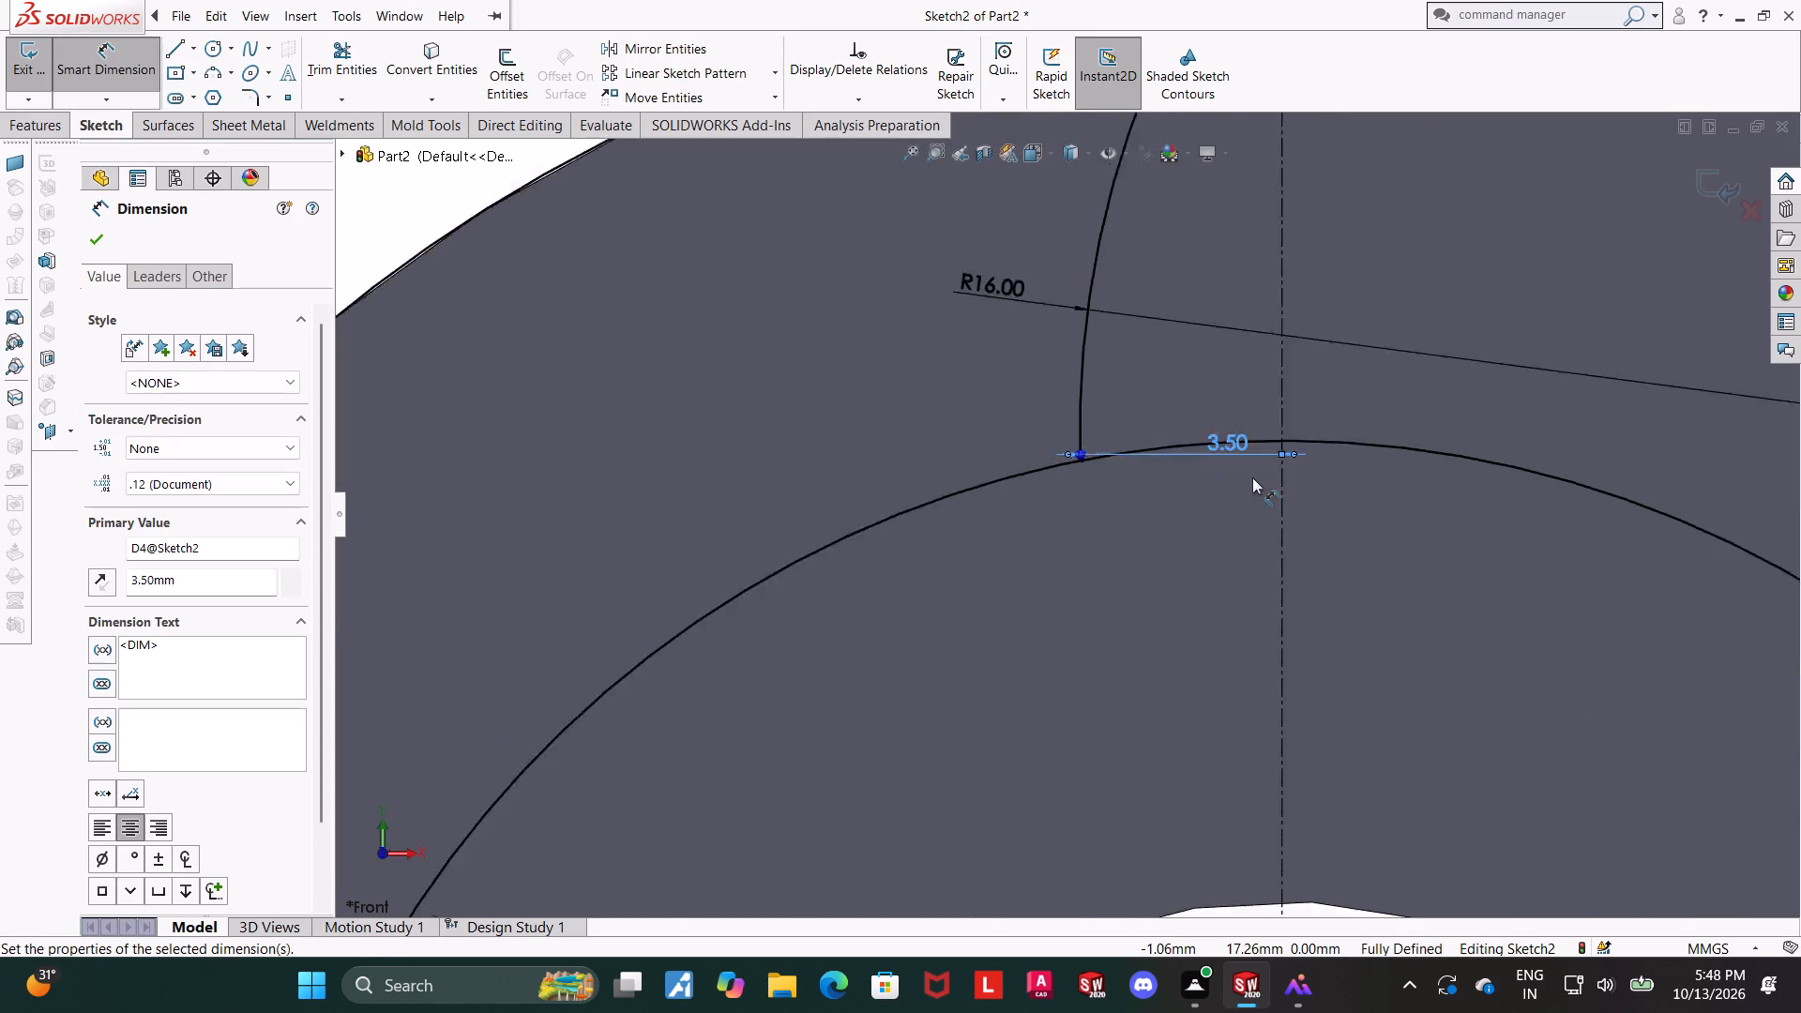
{"action": "scroll", "coordinate": [1252, 477], "scroll_direction": "up", "scroll_amount": 4}
{"action": "scroll", "coordinate": [1158, 316], "scroll_direction": "down", "scroll_amount": 2}
{"action": "key", "text": "Escape"}
{"action": "scroll", "coordinate": [1226, 370], "scroll_direction": "down", "scroll_amount": 2}
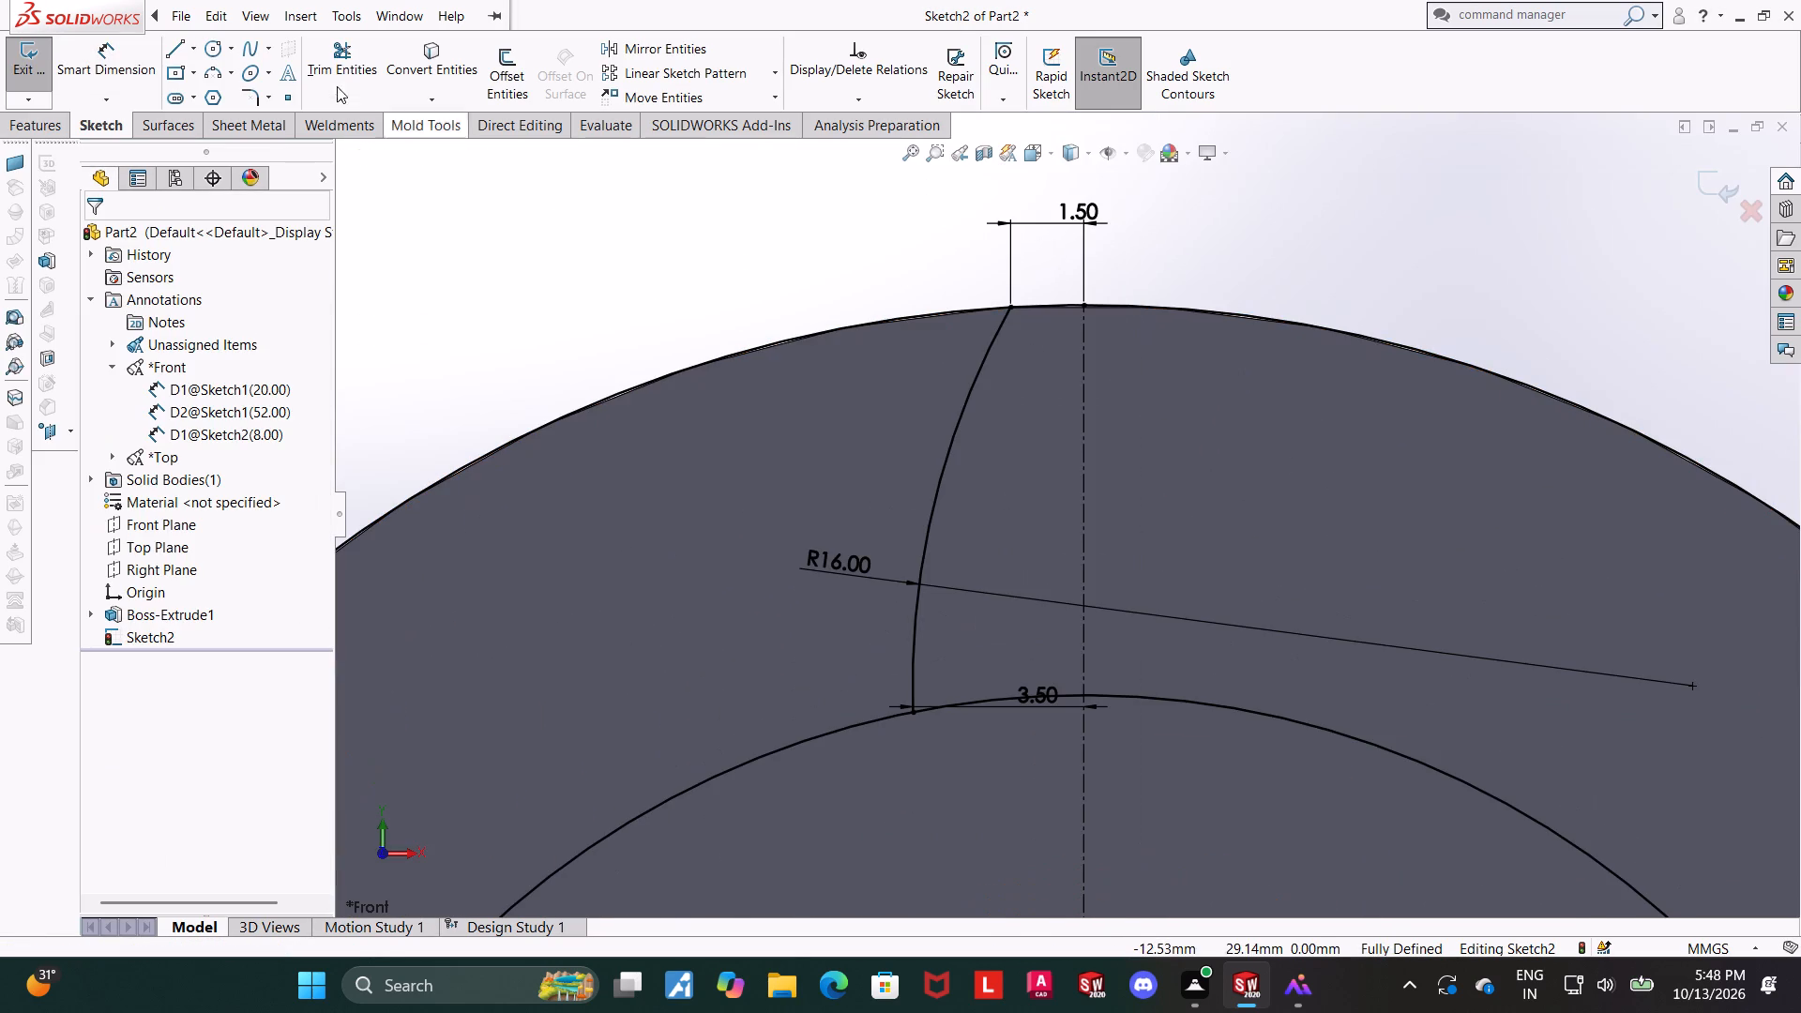
Mirror the R16 arc about the vertical centerline, keeping the original.
{"action": "left_click", "coordinate": [614, 48]}
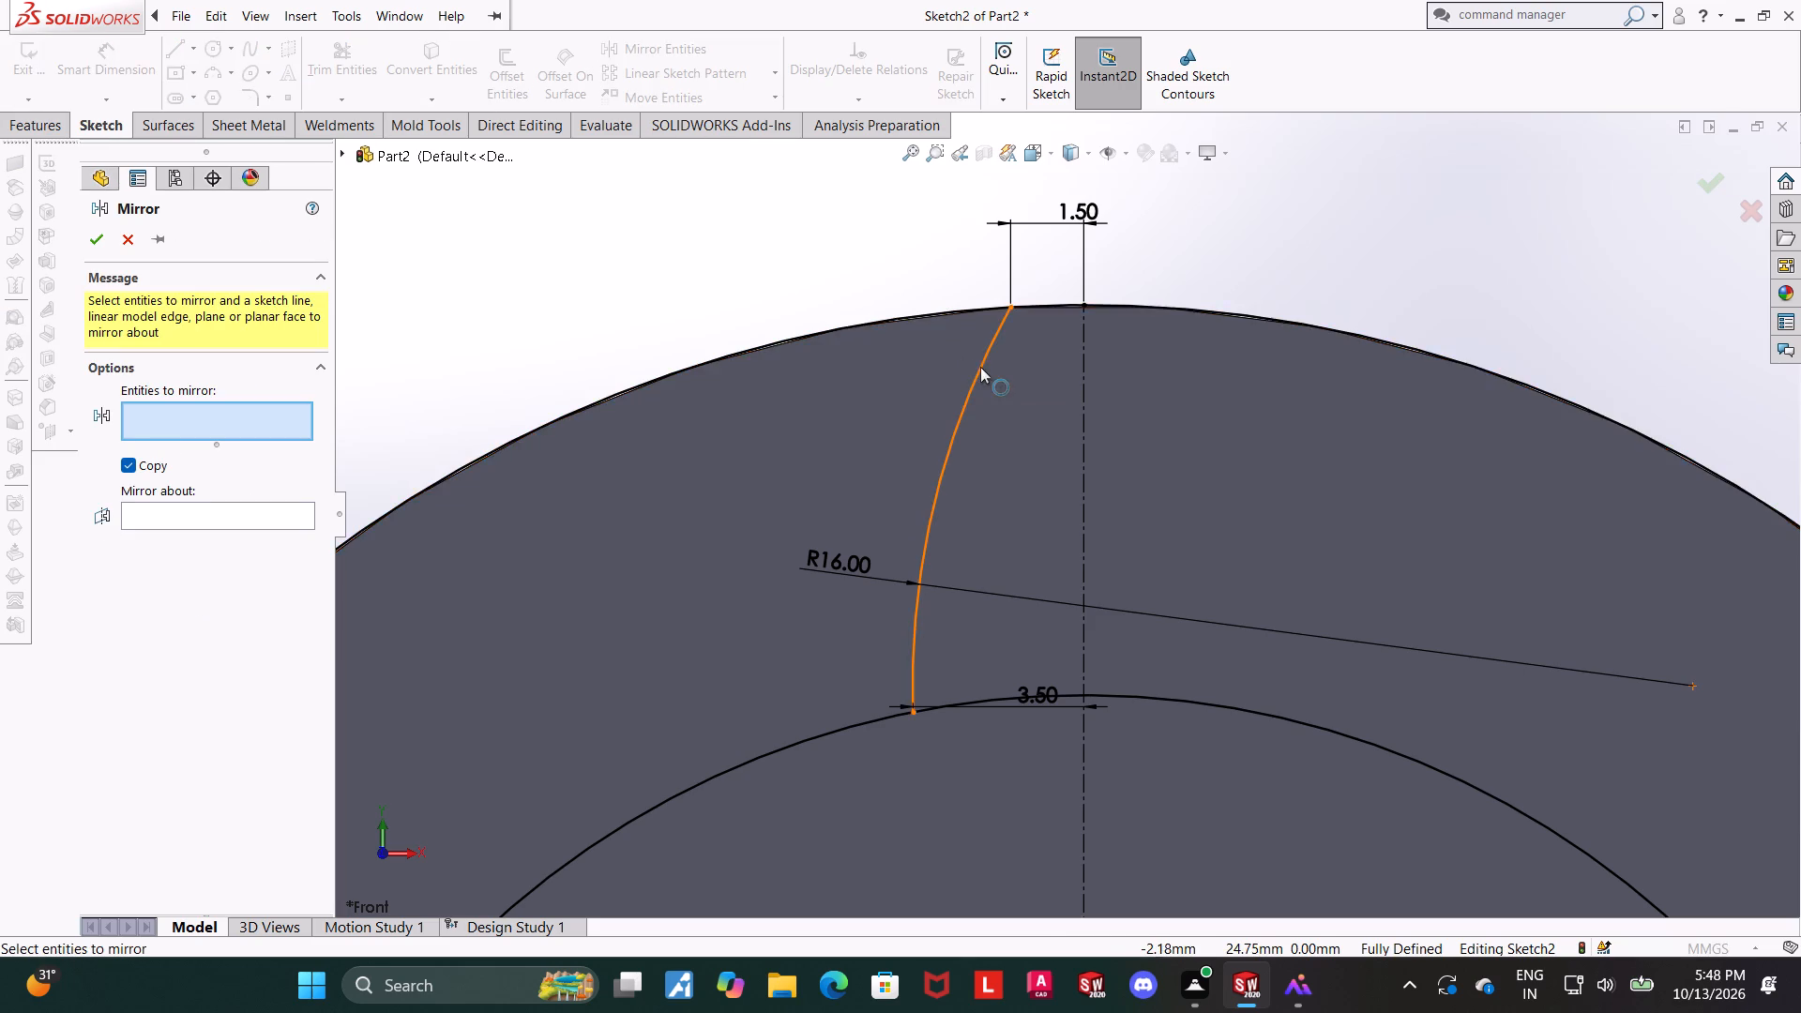
{"action": "left_click", "coordinate": [980, 367]}
{"action": "left_click", "coordinate": [151, 517]}
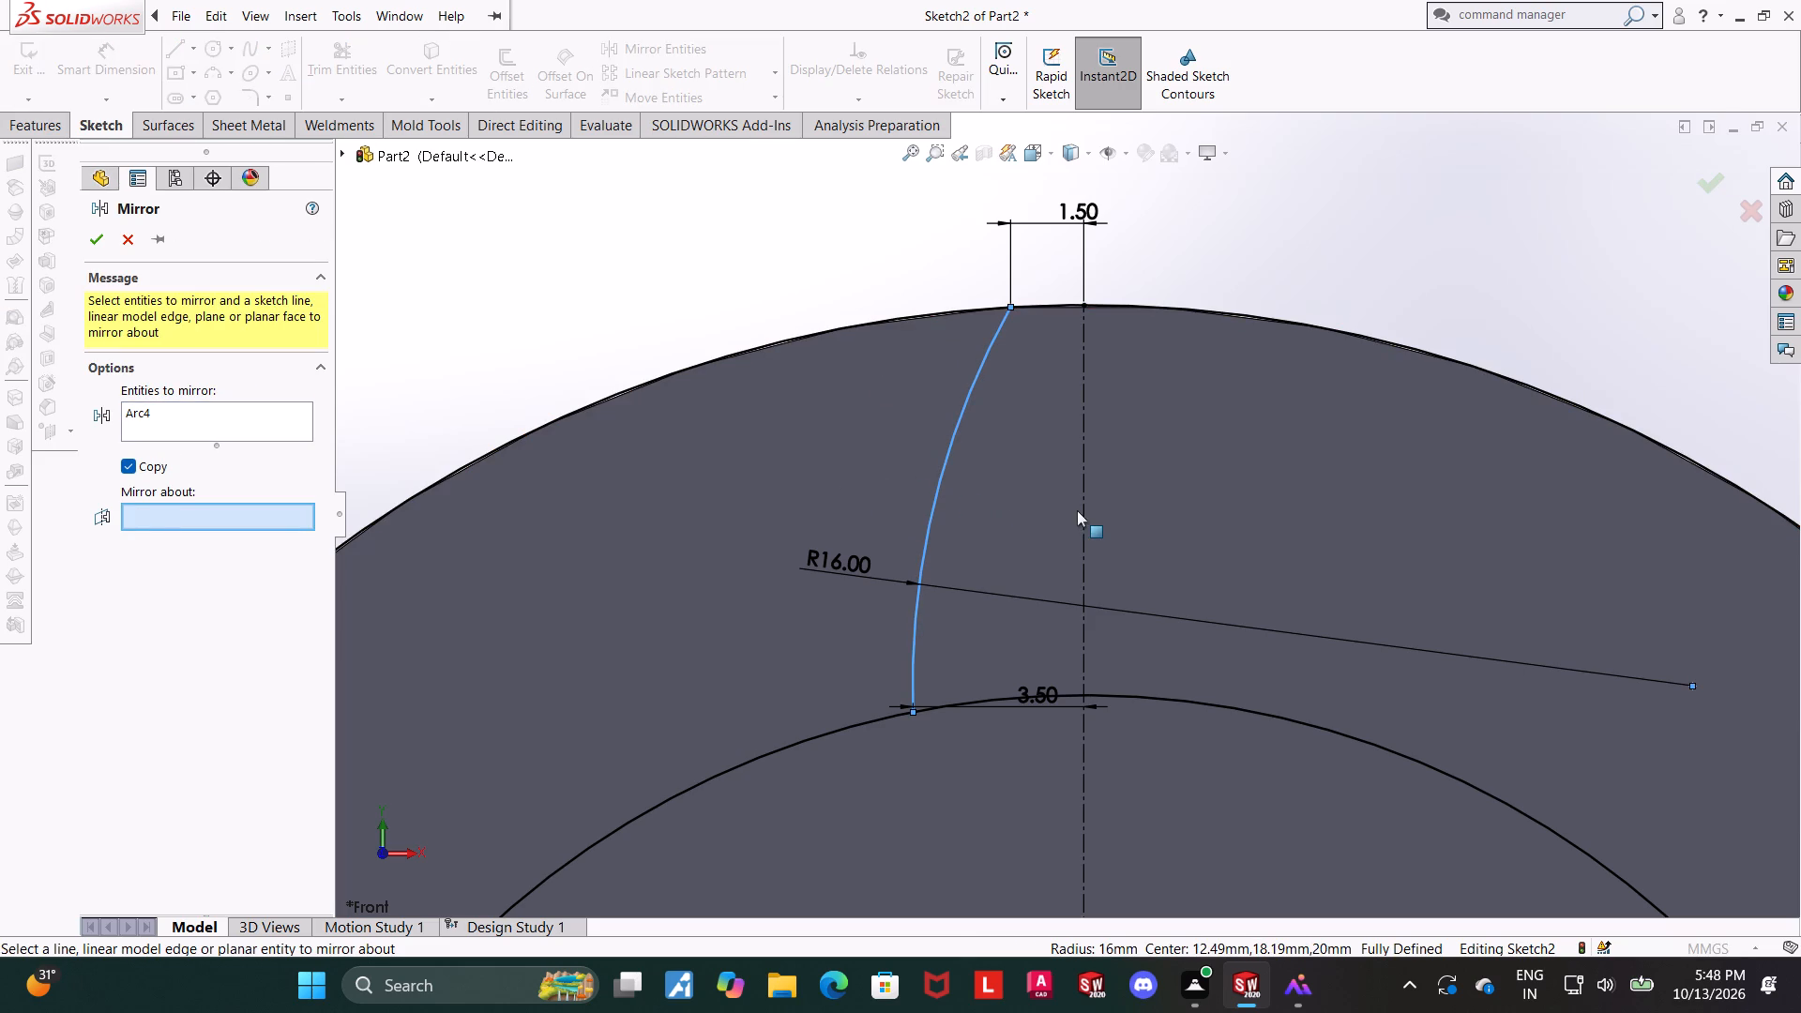
{"action": "left_click", "coordinate": [1081, 513]}
{"action": "left_click", "coordinate": [106, 234]}
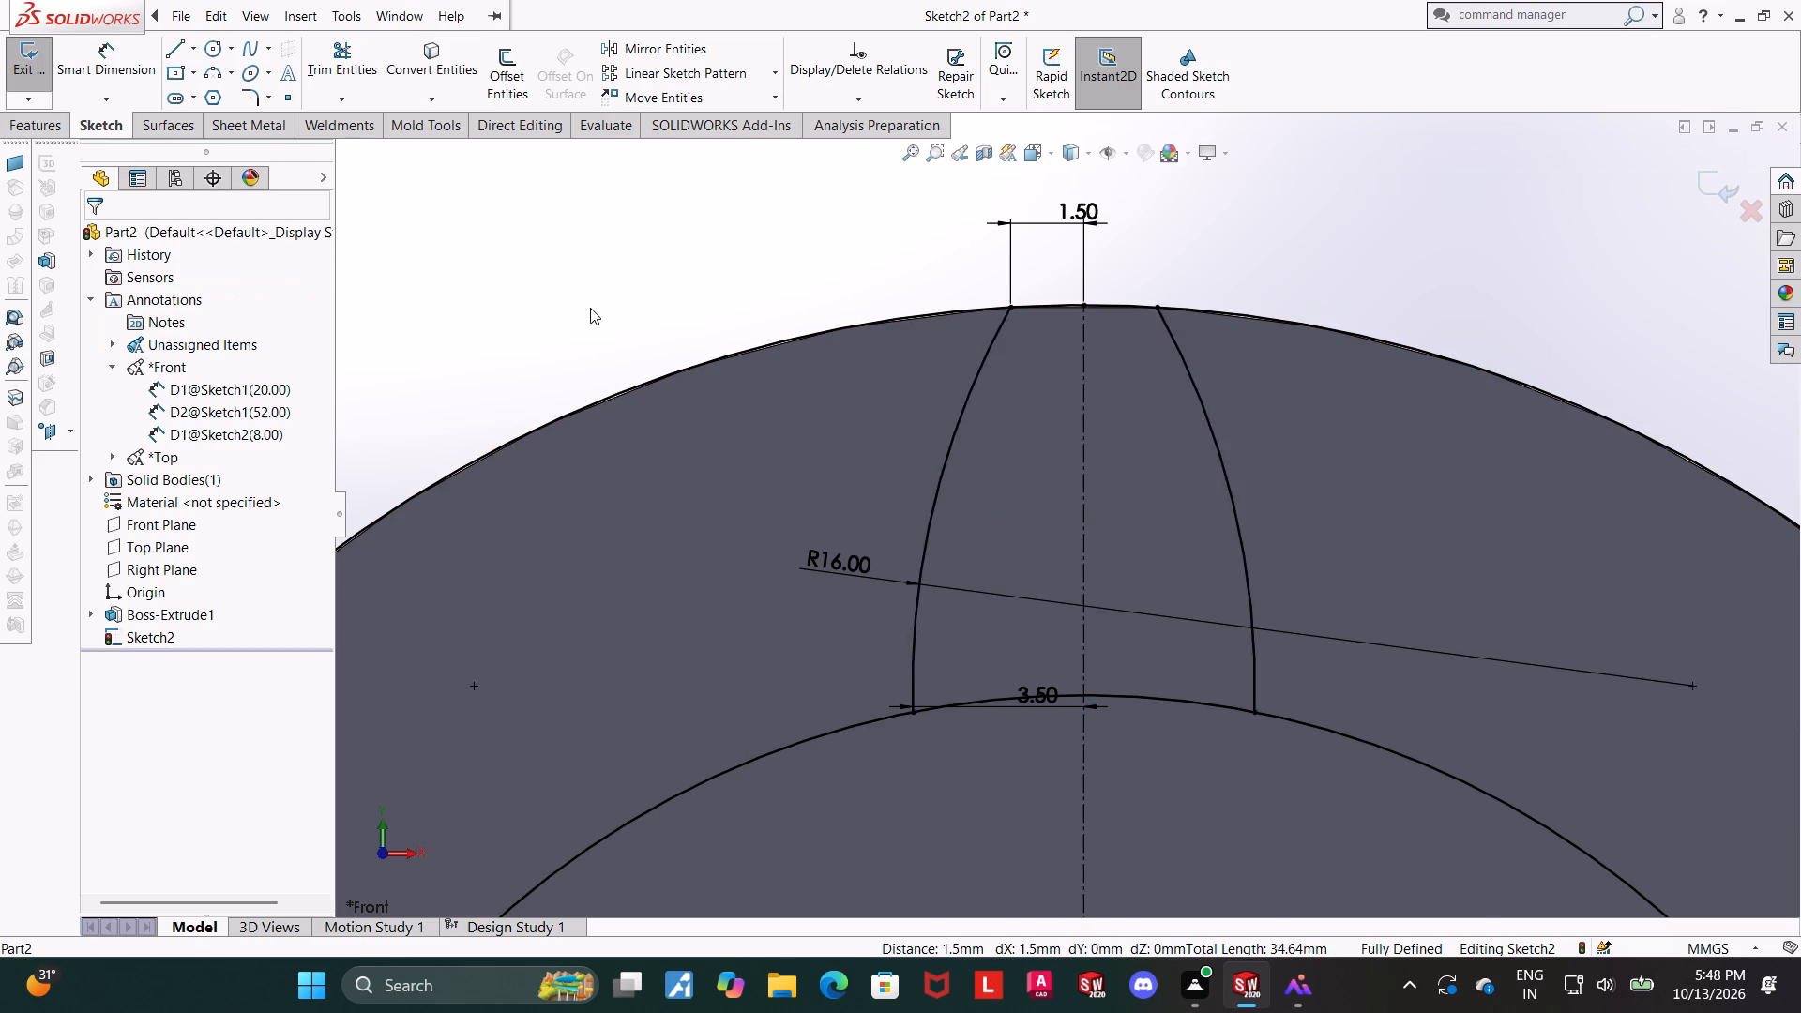
{"action": "scroll", "coordinate": [1089, 384], "scroll_direction": "up", "scroll_amount": 4}
{"action": "key", "text": "Escape"}
Power-trim the inner circle's portion between the two mirrored arcs, on both sides of the centerline.
{"action": "scroll", "coordinate": [1170, 727], "scroll_direction": "down", "scroll_amount": 2}
{"action": "scroll", "coordinate": [1171, 723], "scroll_direction": "up", "scroll_amount": 2}
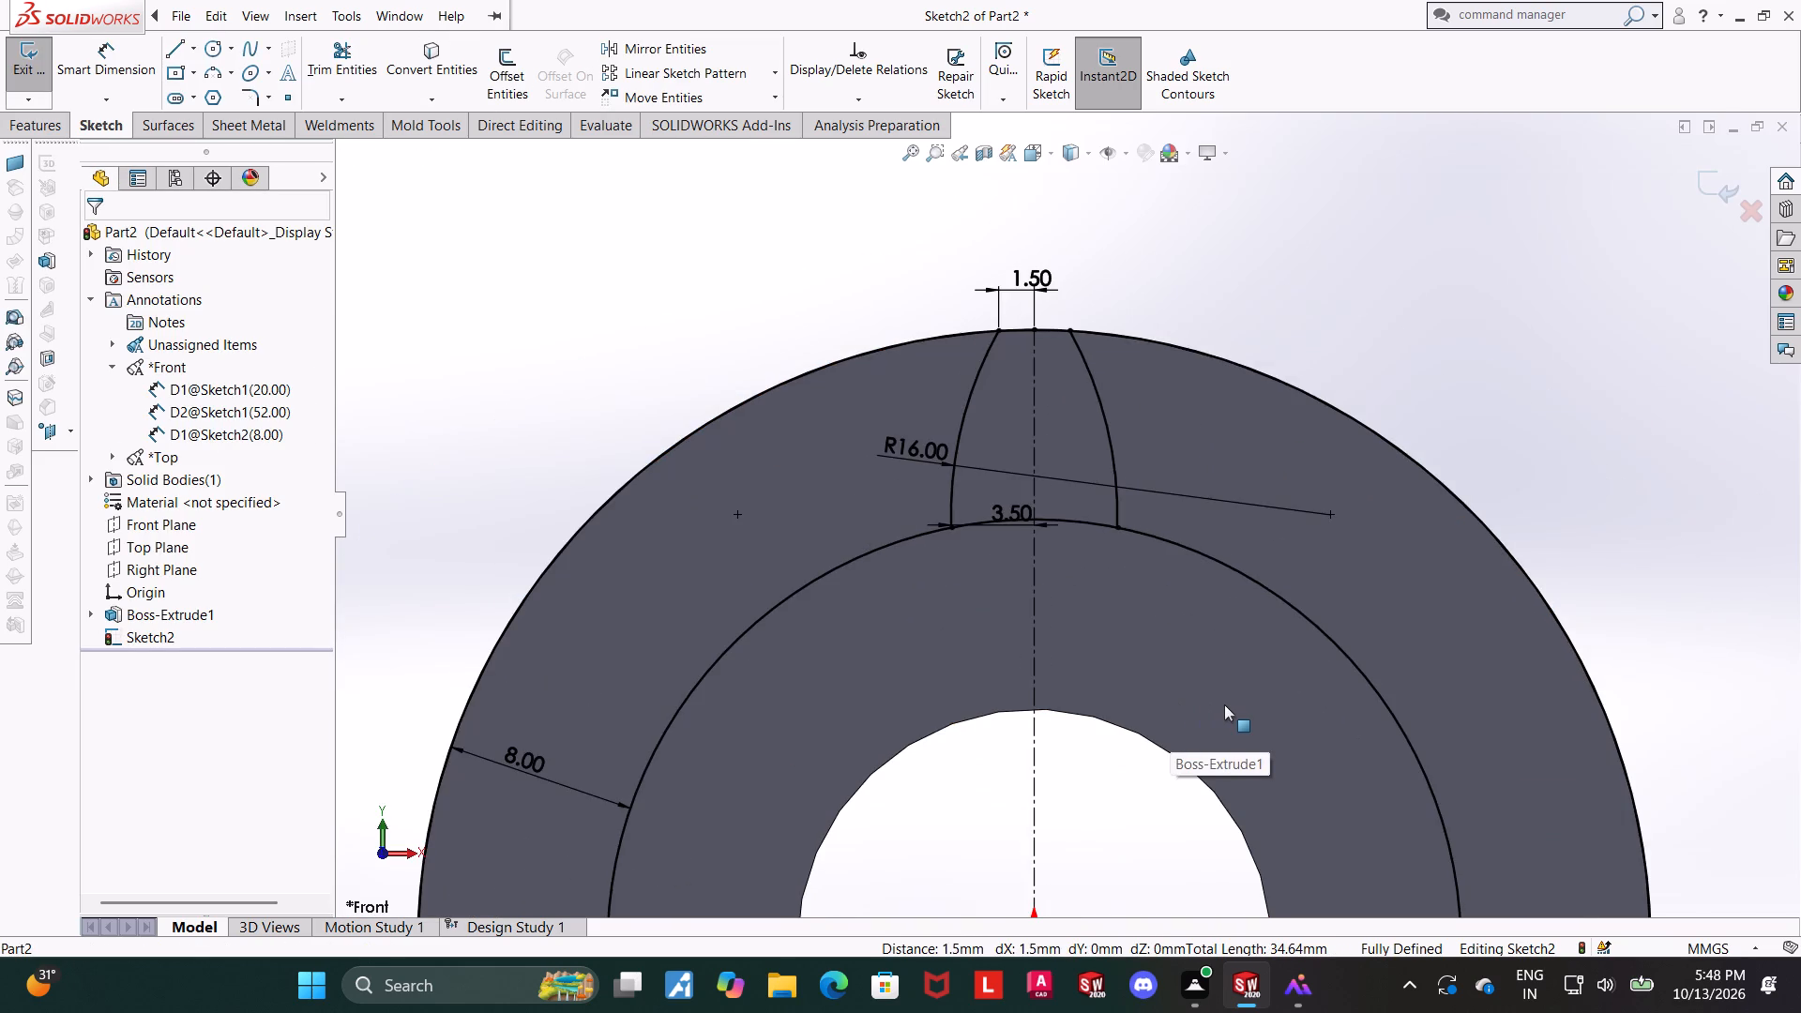
{"action": "scroll", "coordinate": [1224, 704], "scroll_direction": "down", "scroll_amount": 1}
{"action": "scroll", "coordinate": [1224, 704], "scroll_direction": "up", "scroll_amount": 2}
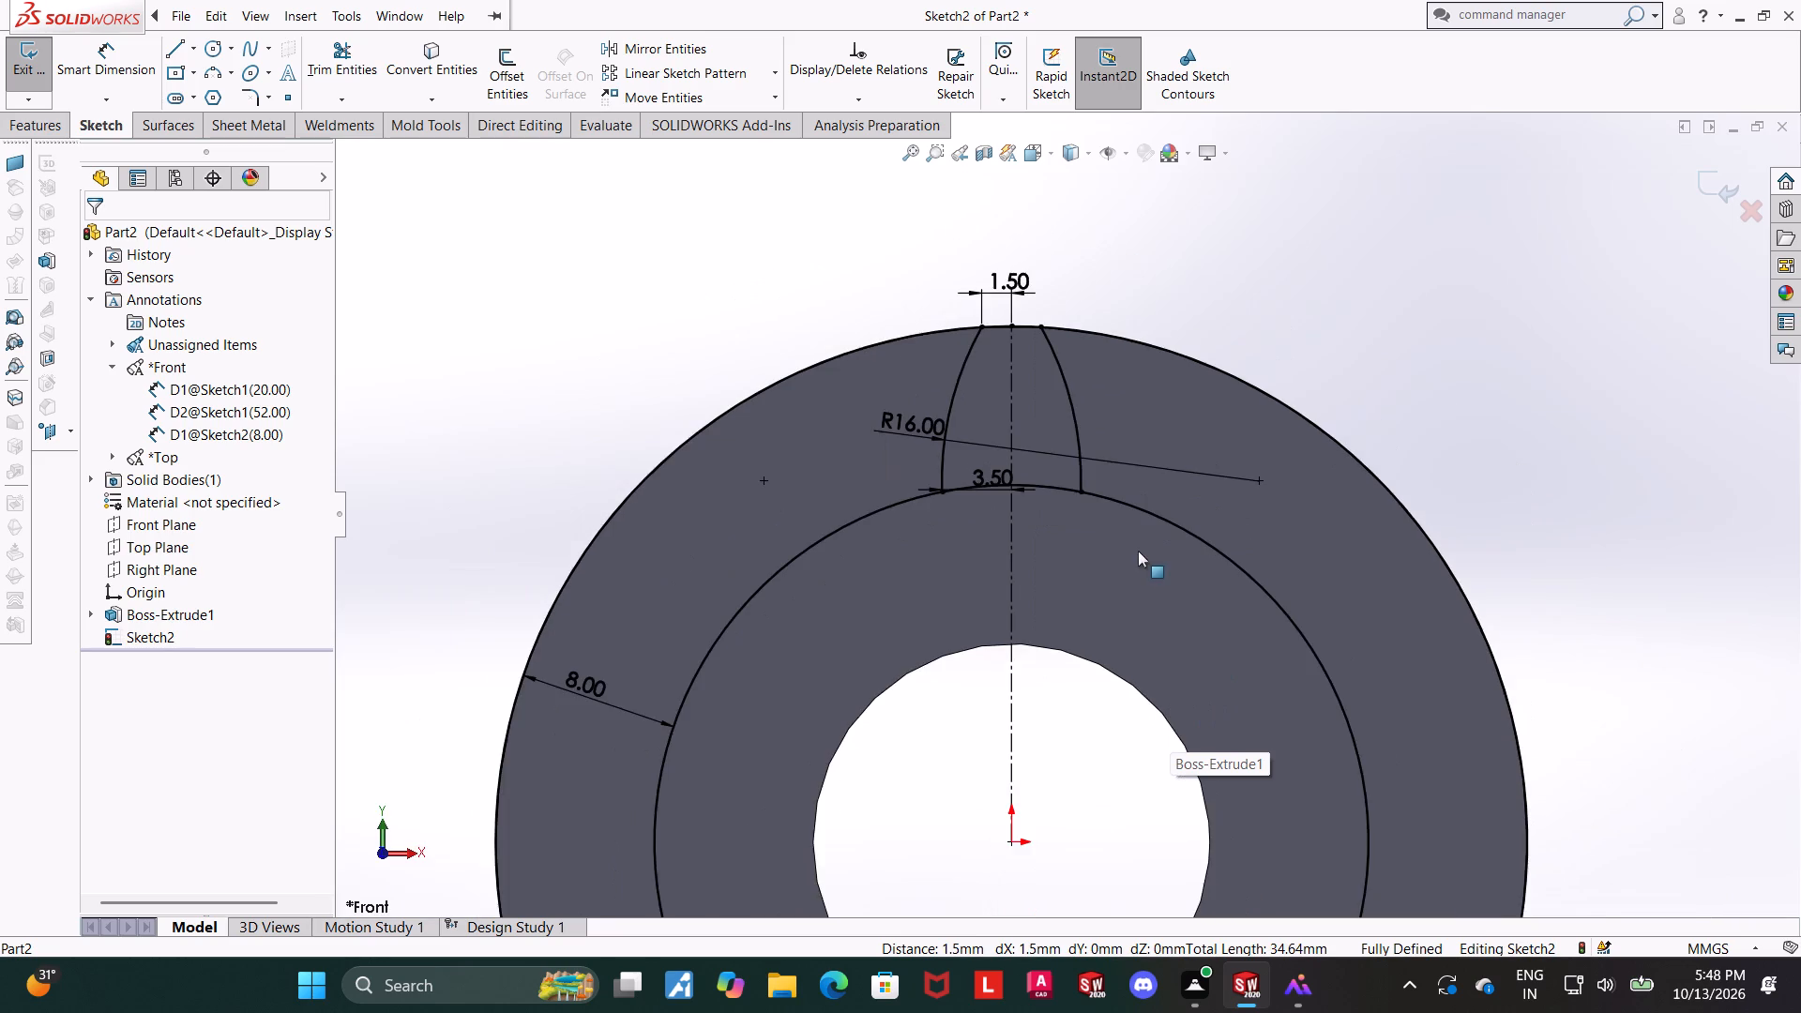
{"action": "scroll", "coordinate": [1138, 551], "scroll_direction": "down", "scroll_amount": 4}
{"action": "key", "text": "Escape"}
{"action": "left_click", "coordinate": [376, 46]}
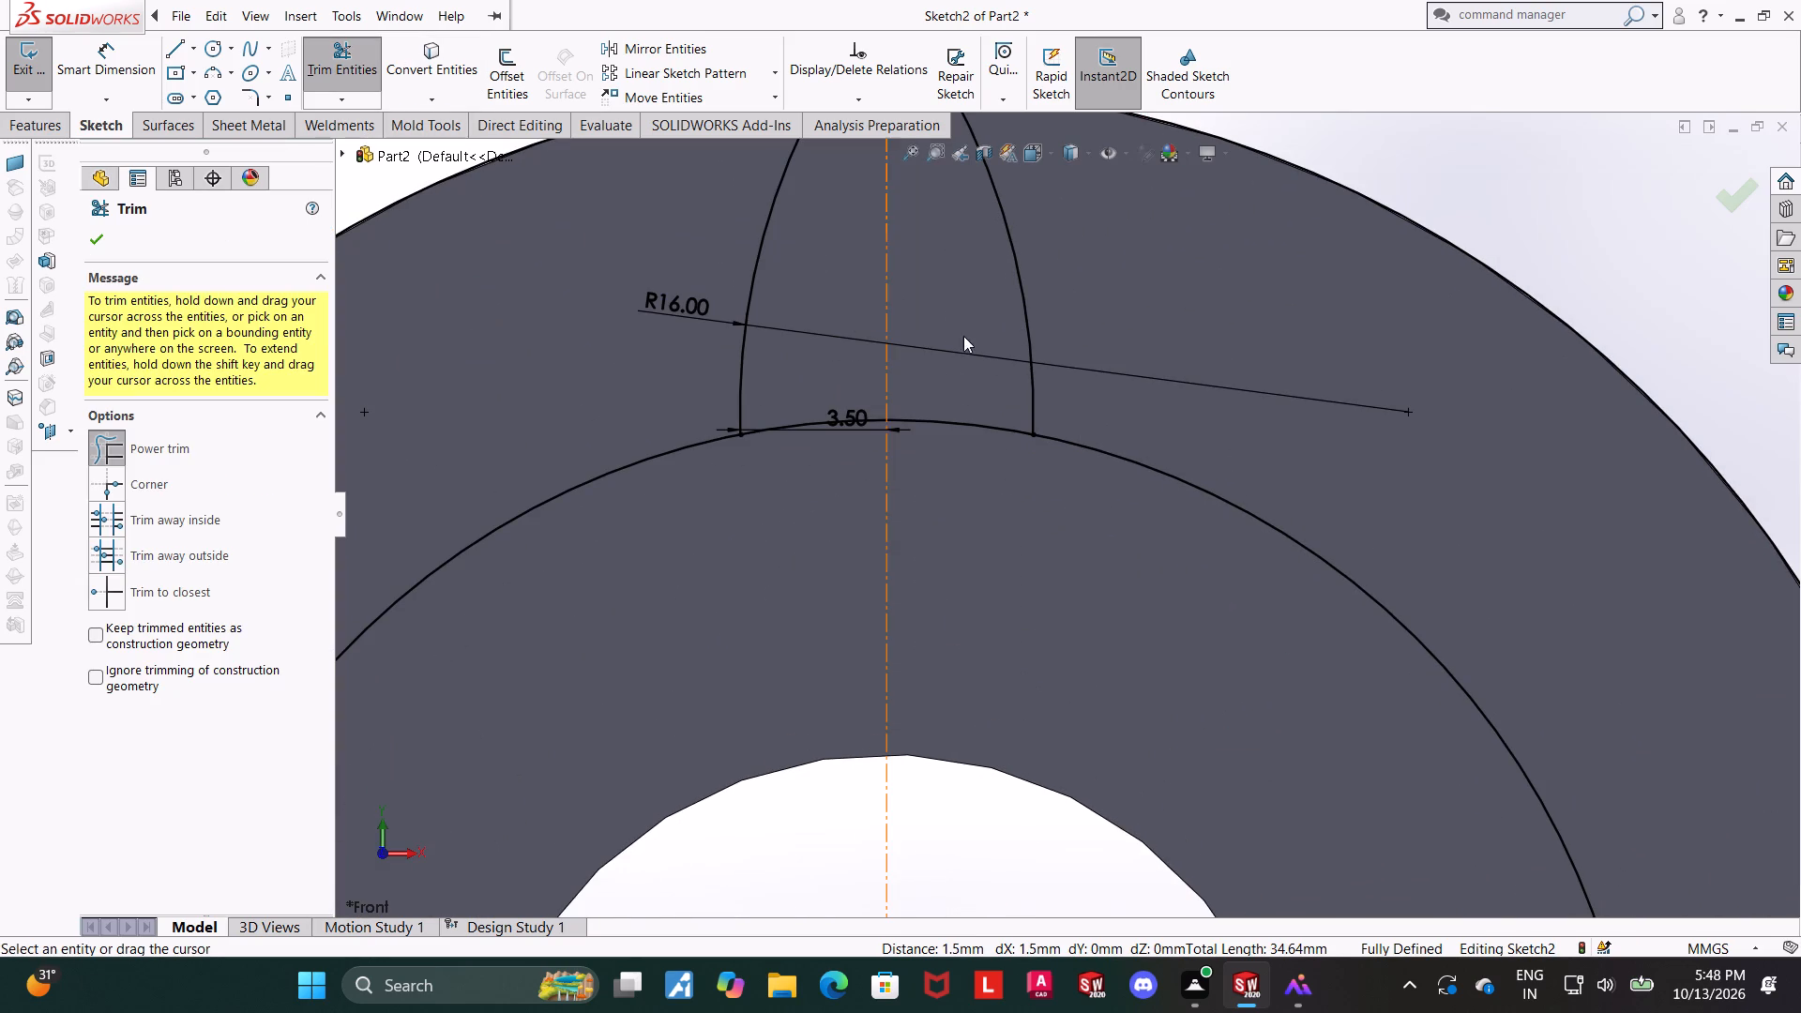
{"action": "left_click_drag", "start_coordinate": [966, 370], "coordinate": [952, 507]}
{"action": "left_click_drag", "start_coordinate": [794, 392], "coordinate": [802, 474]}
{"action": "scroll", "coordinate": [927, 474], "scroll_direction": "up", "scroll_amount": 4}
{"action": "scroll", "coordinate": [1124, 482], "scroll_direction": "up", "scroll_amount": 3}
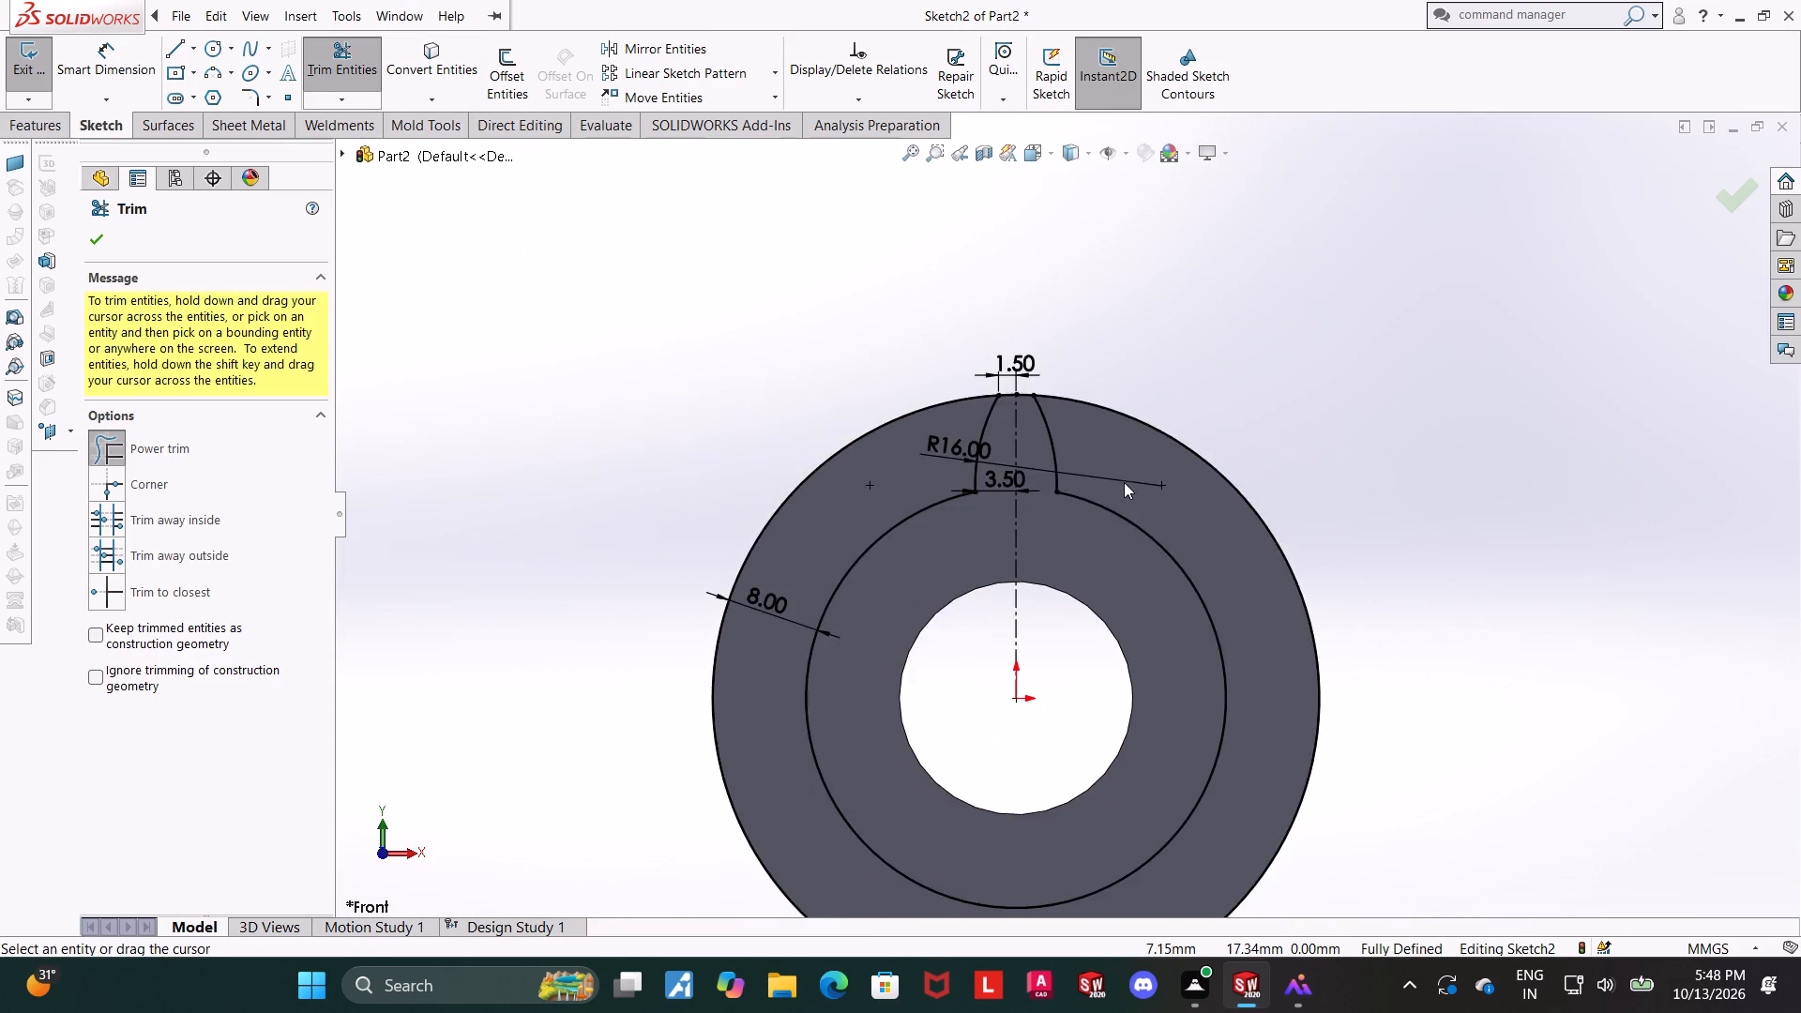
{"action": "scroll", "coordinate": [1271, 809], "scroll_direction": "down", "scroll_amount": 2}
{"action": "key", "text": "Escape"}
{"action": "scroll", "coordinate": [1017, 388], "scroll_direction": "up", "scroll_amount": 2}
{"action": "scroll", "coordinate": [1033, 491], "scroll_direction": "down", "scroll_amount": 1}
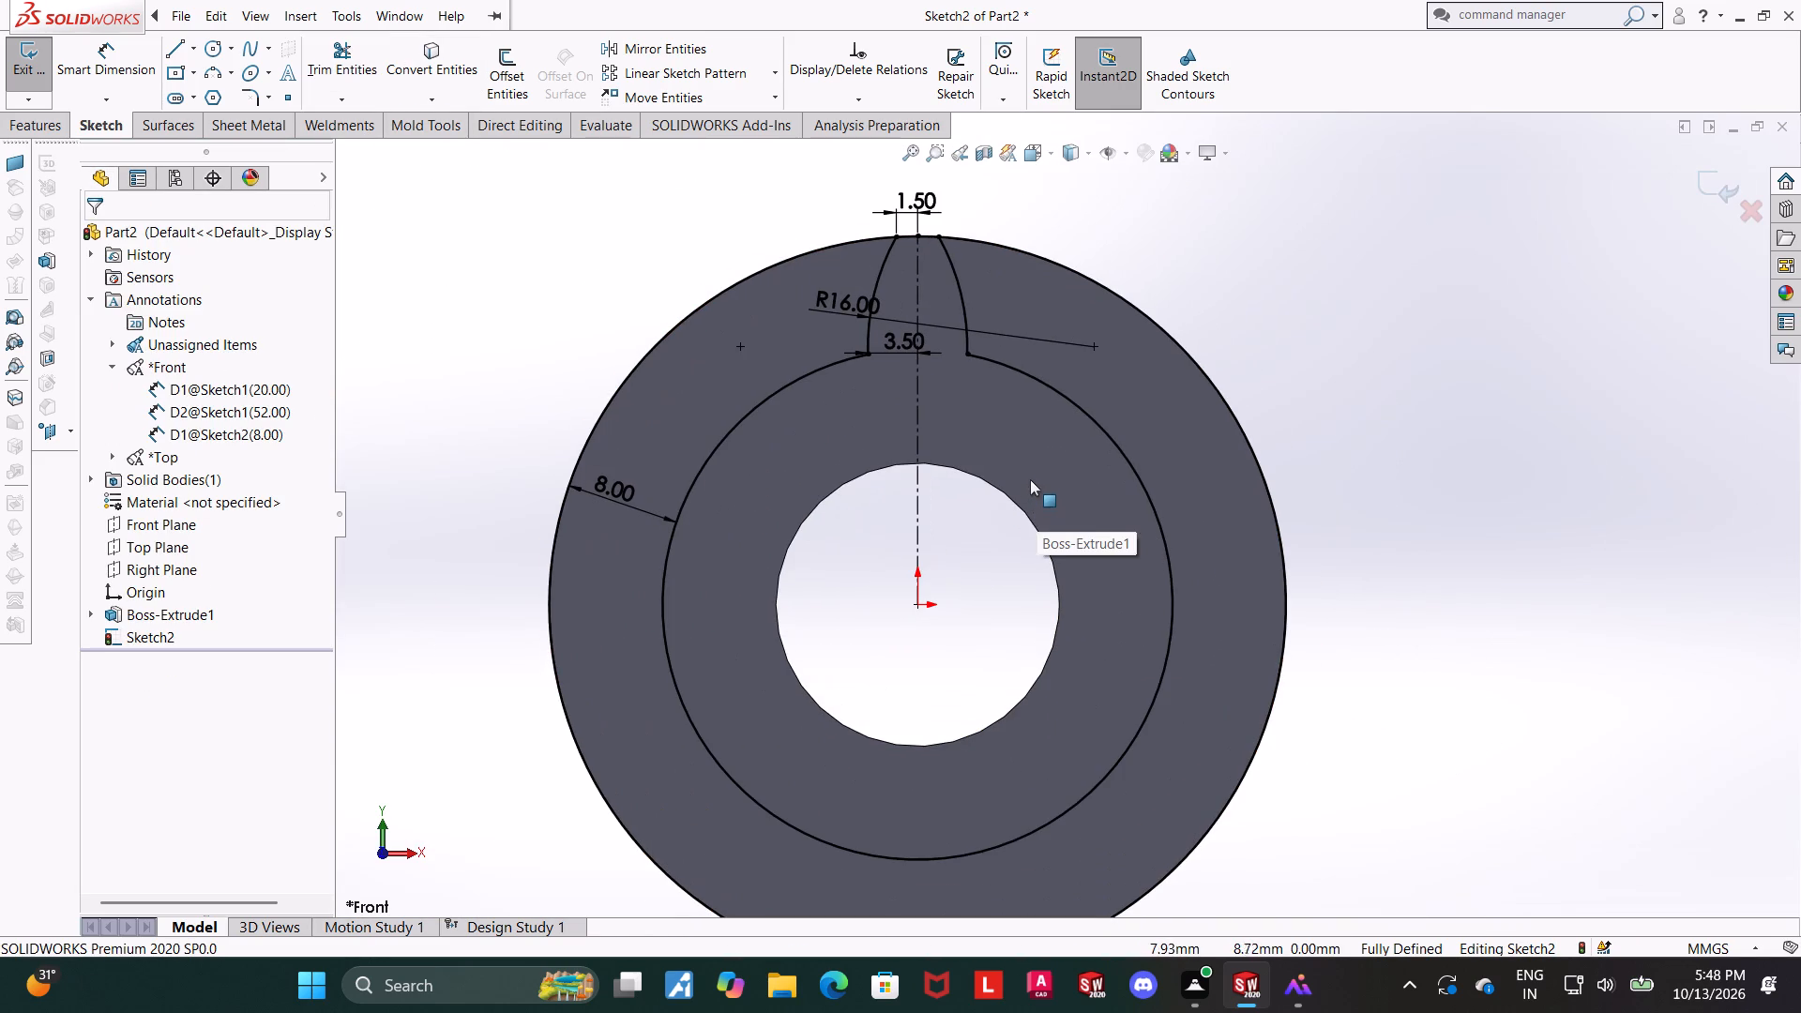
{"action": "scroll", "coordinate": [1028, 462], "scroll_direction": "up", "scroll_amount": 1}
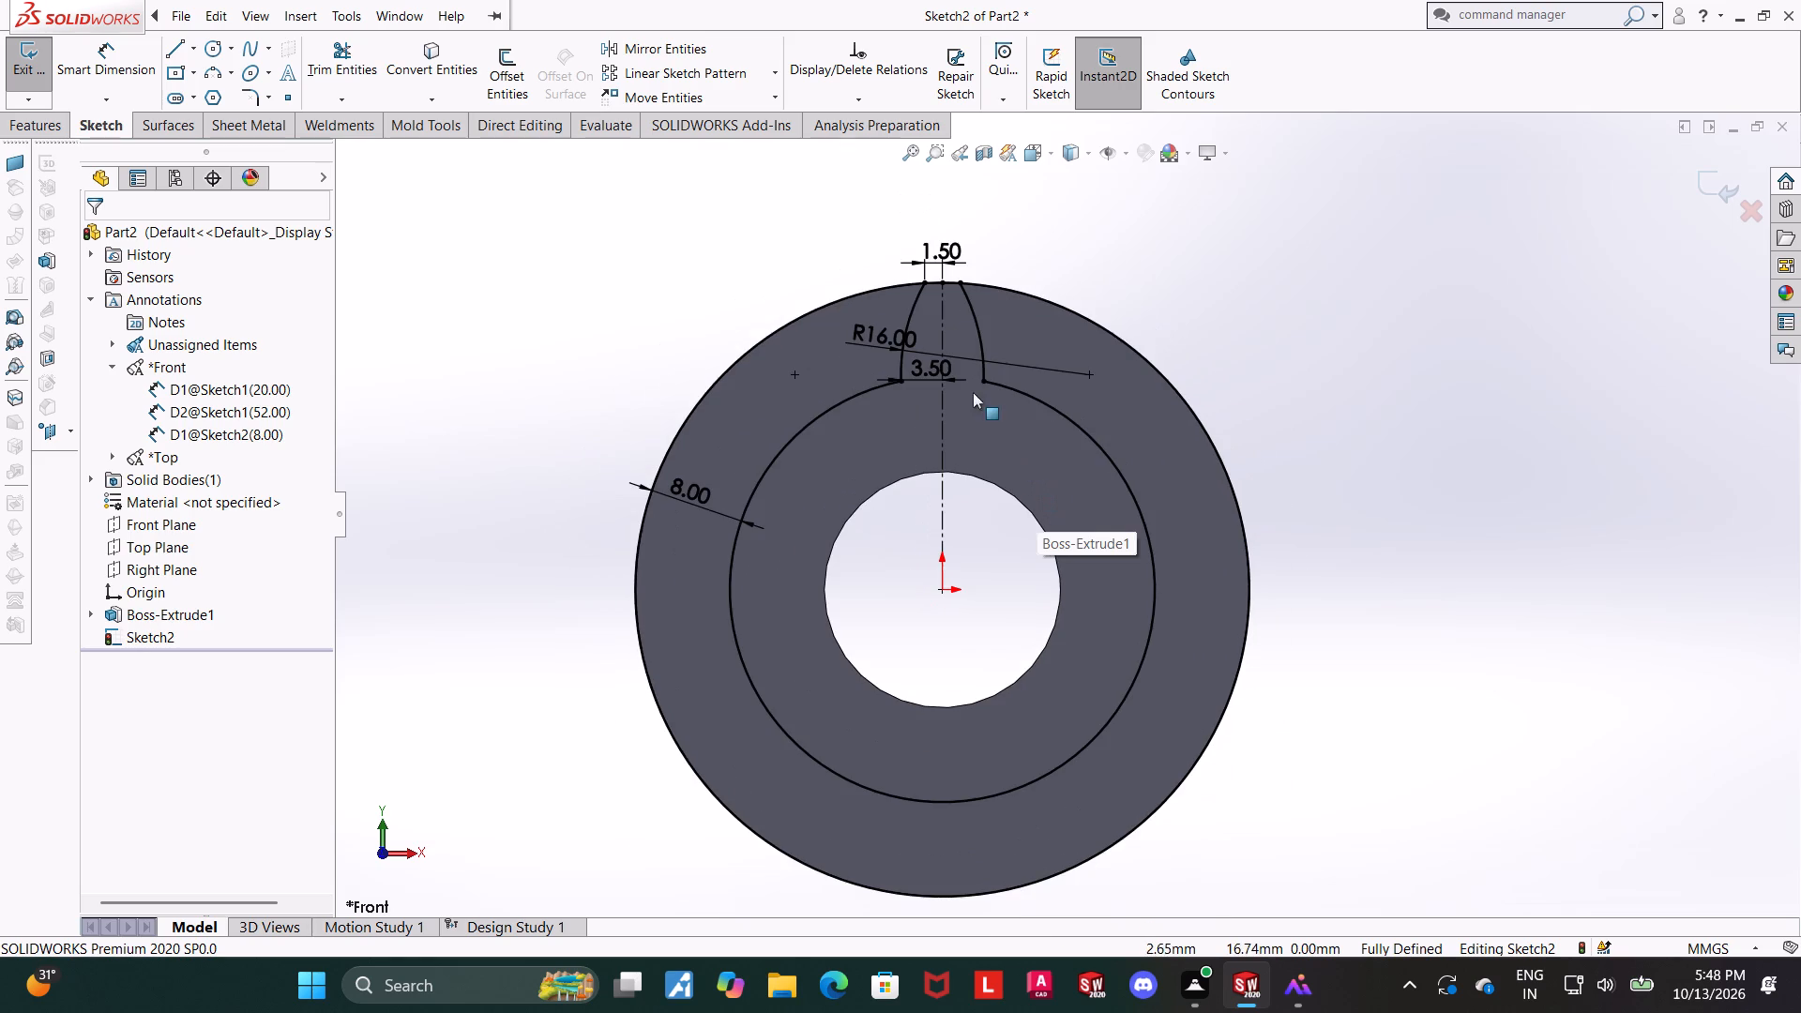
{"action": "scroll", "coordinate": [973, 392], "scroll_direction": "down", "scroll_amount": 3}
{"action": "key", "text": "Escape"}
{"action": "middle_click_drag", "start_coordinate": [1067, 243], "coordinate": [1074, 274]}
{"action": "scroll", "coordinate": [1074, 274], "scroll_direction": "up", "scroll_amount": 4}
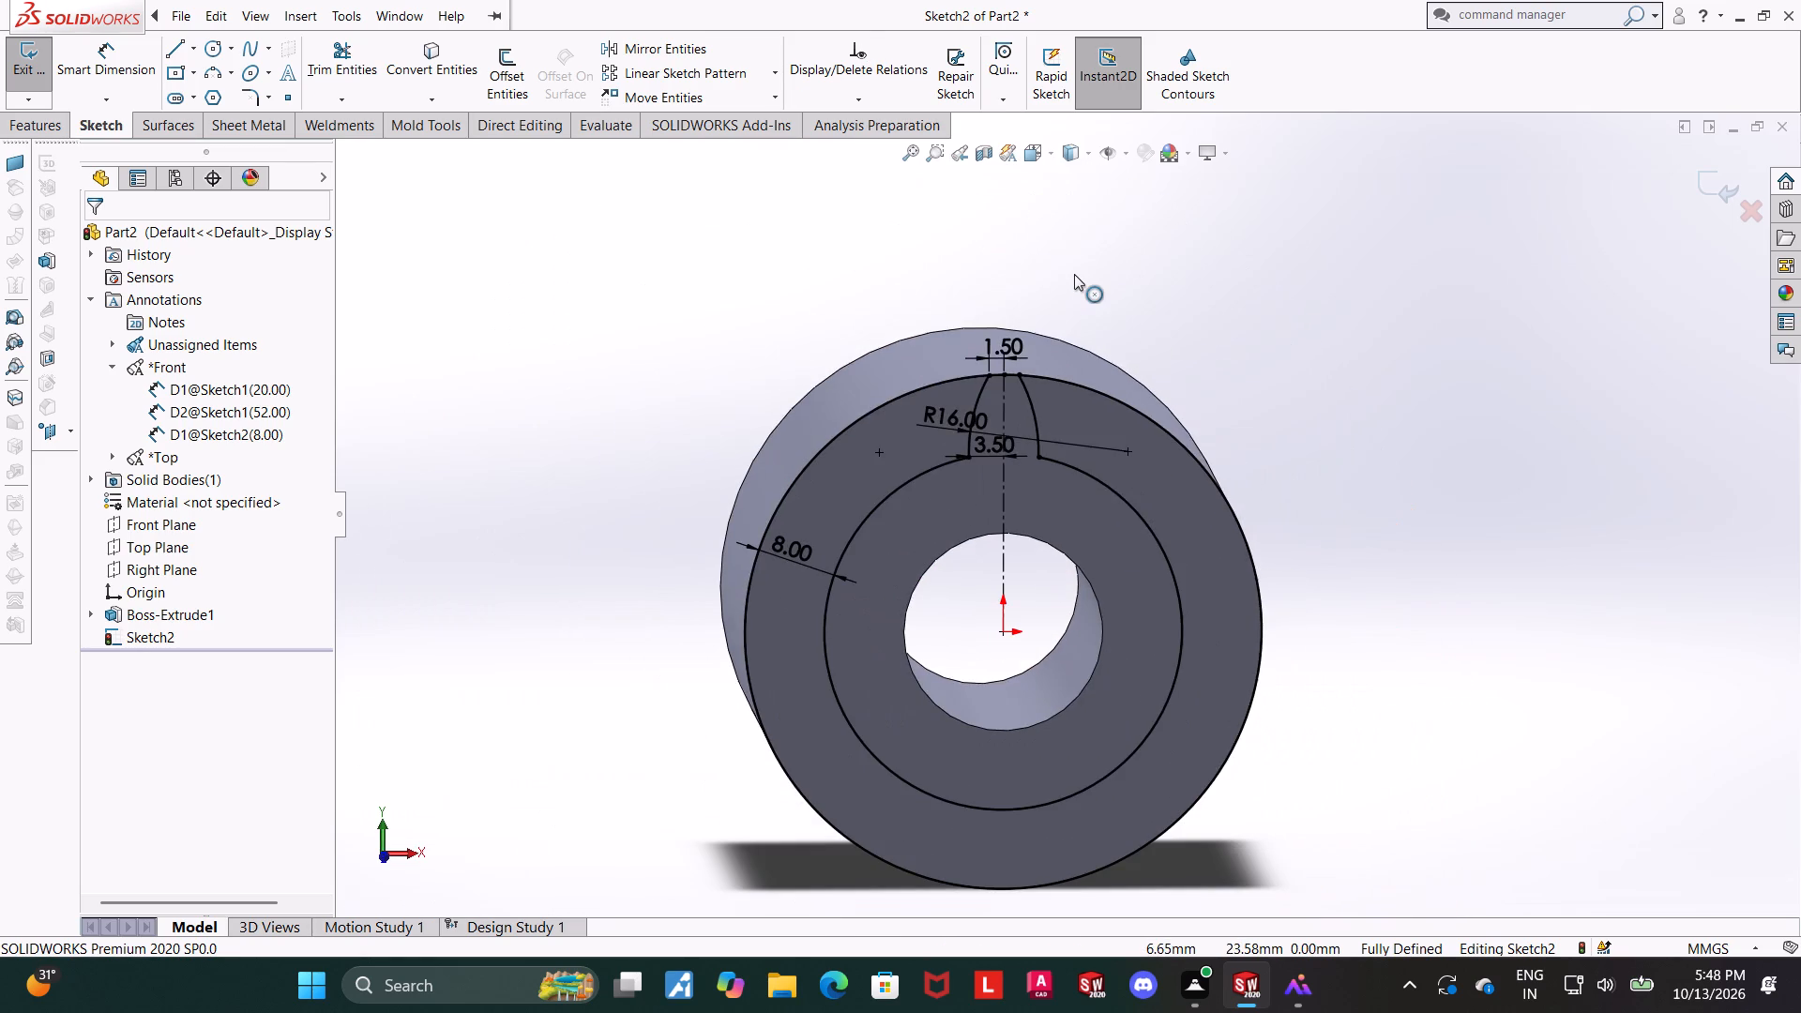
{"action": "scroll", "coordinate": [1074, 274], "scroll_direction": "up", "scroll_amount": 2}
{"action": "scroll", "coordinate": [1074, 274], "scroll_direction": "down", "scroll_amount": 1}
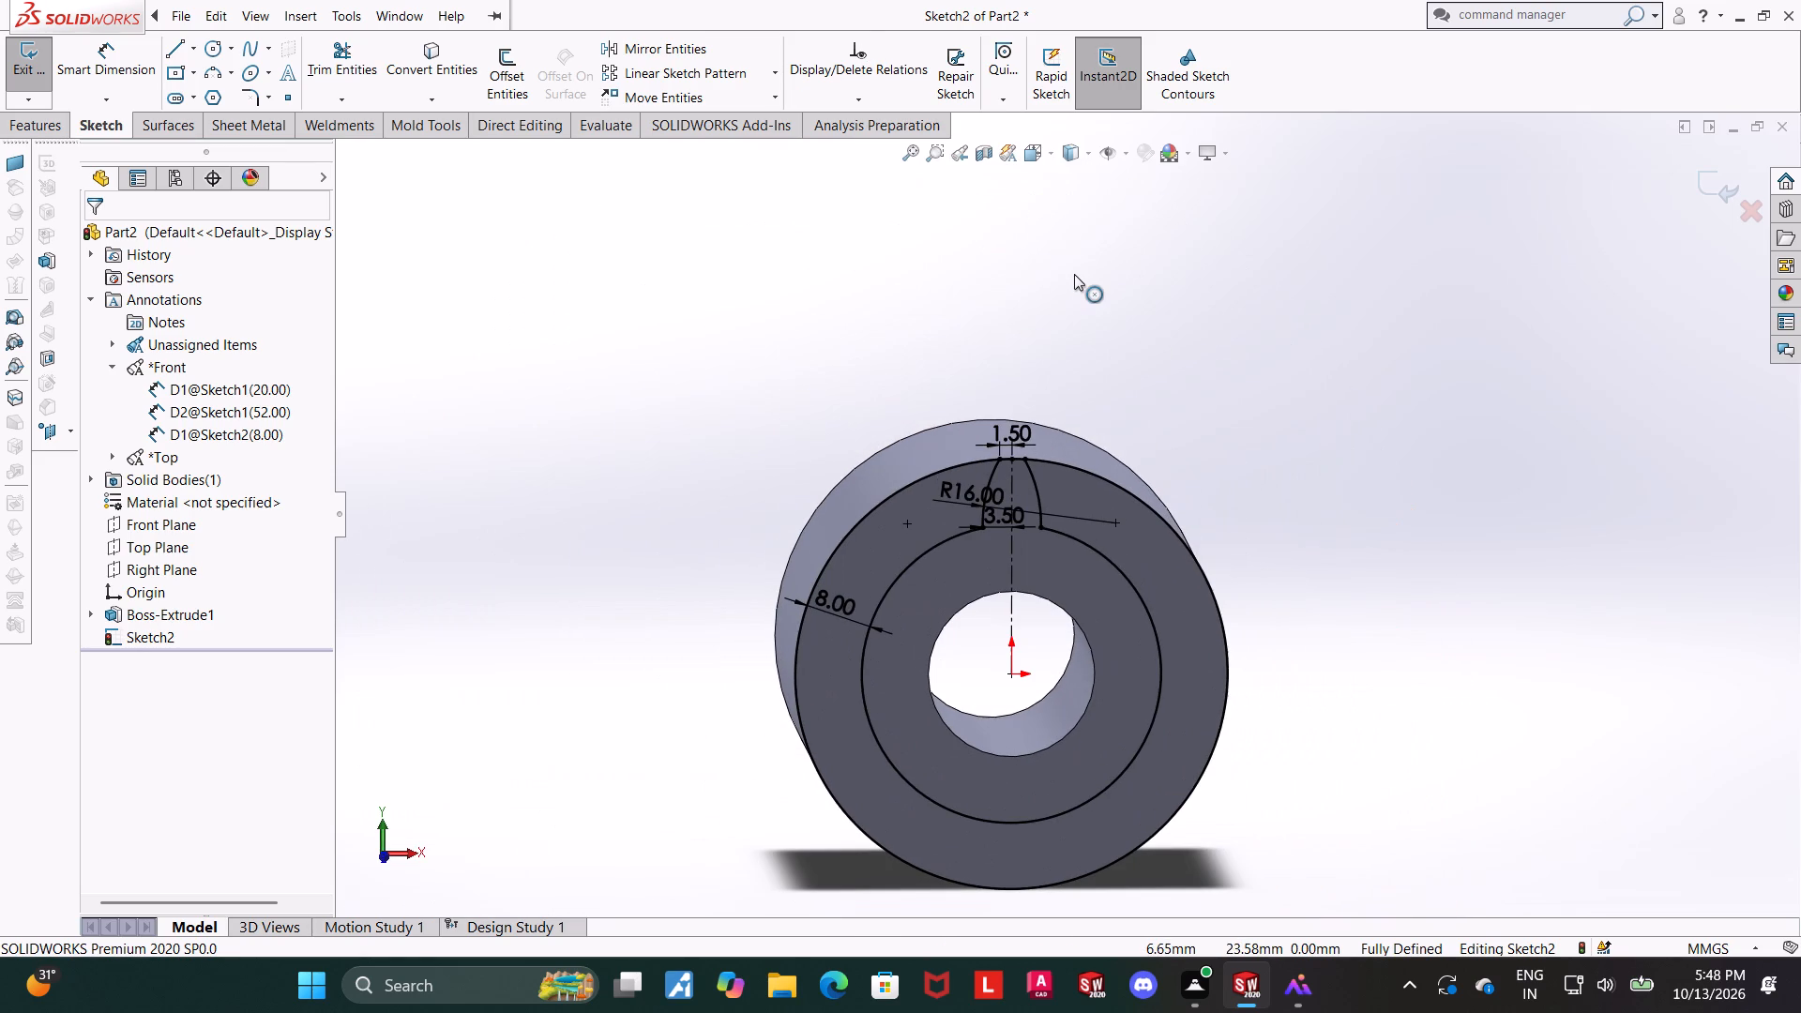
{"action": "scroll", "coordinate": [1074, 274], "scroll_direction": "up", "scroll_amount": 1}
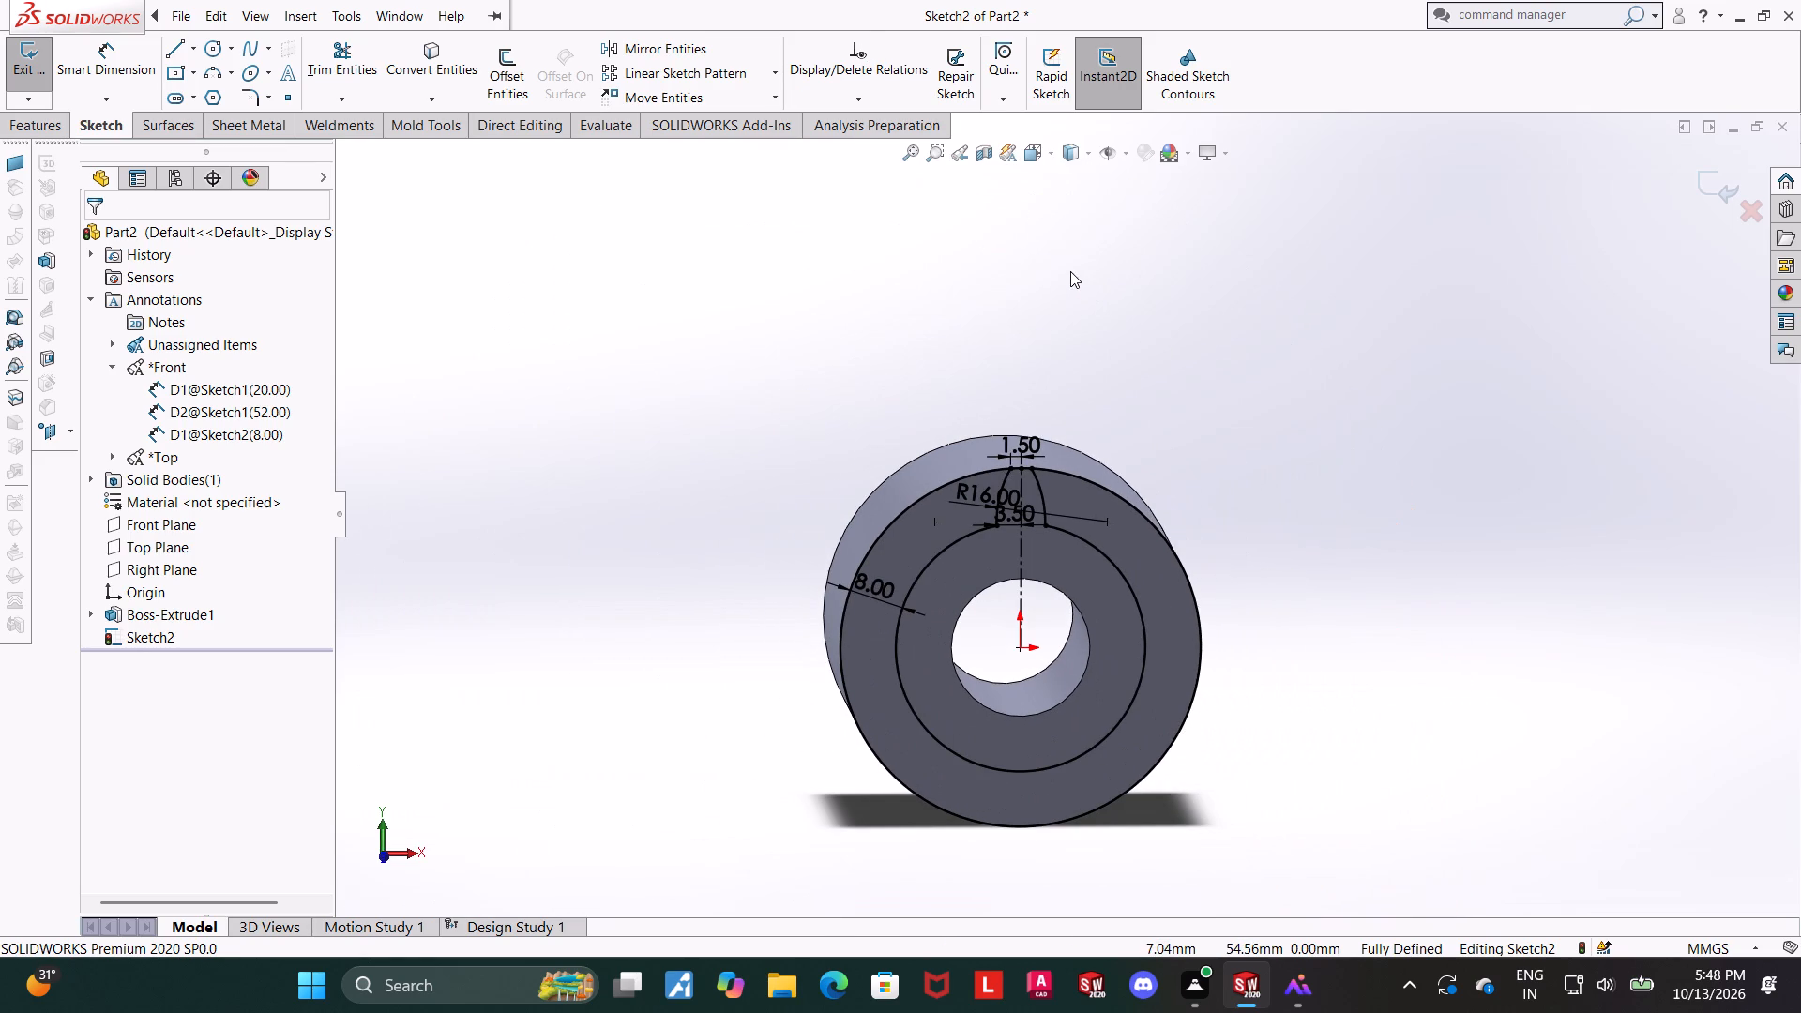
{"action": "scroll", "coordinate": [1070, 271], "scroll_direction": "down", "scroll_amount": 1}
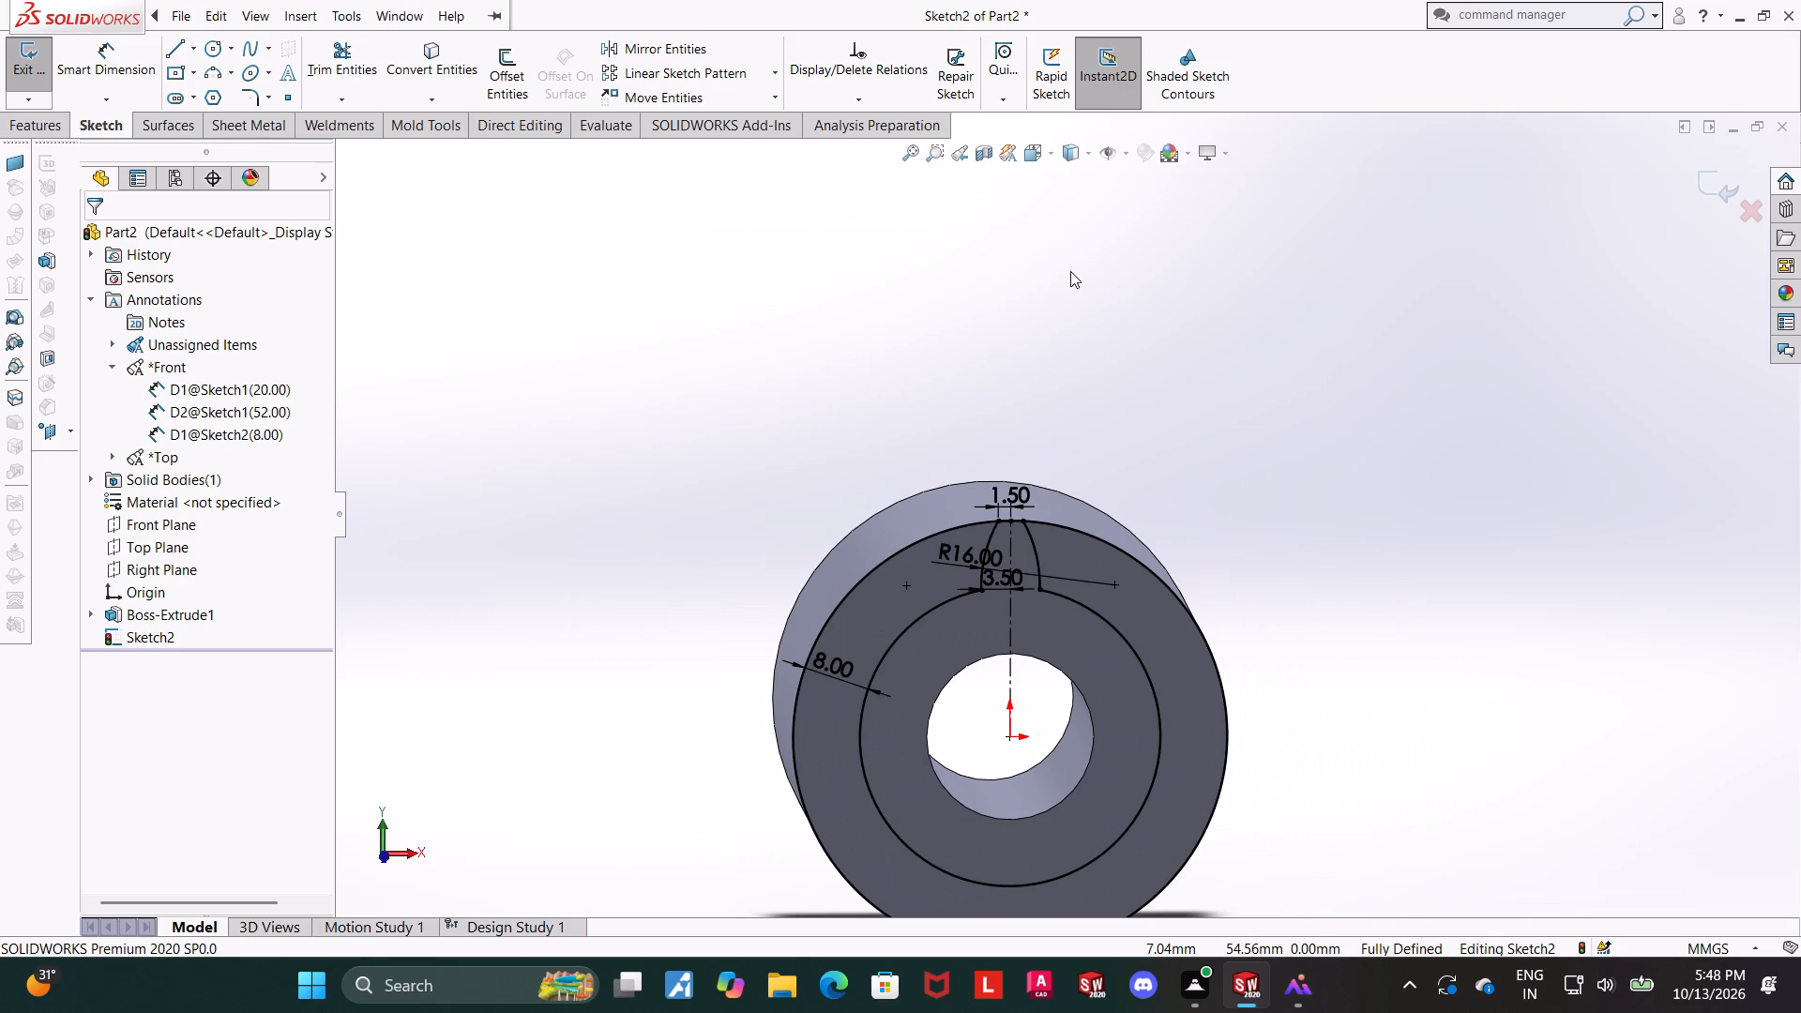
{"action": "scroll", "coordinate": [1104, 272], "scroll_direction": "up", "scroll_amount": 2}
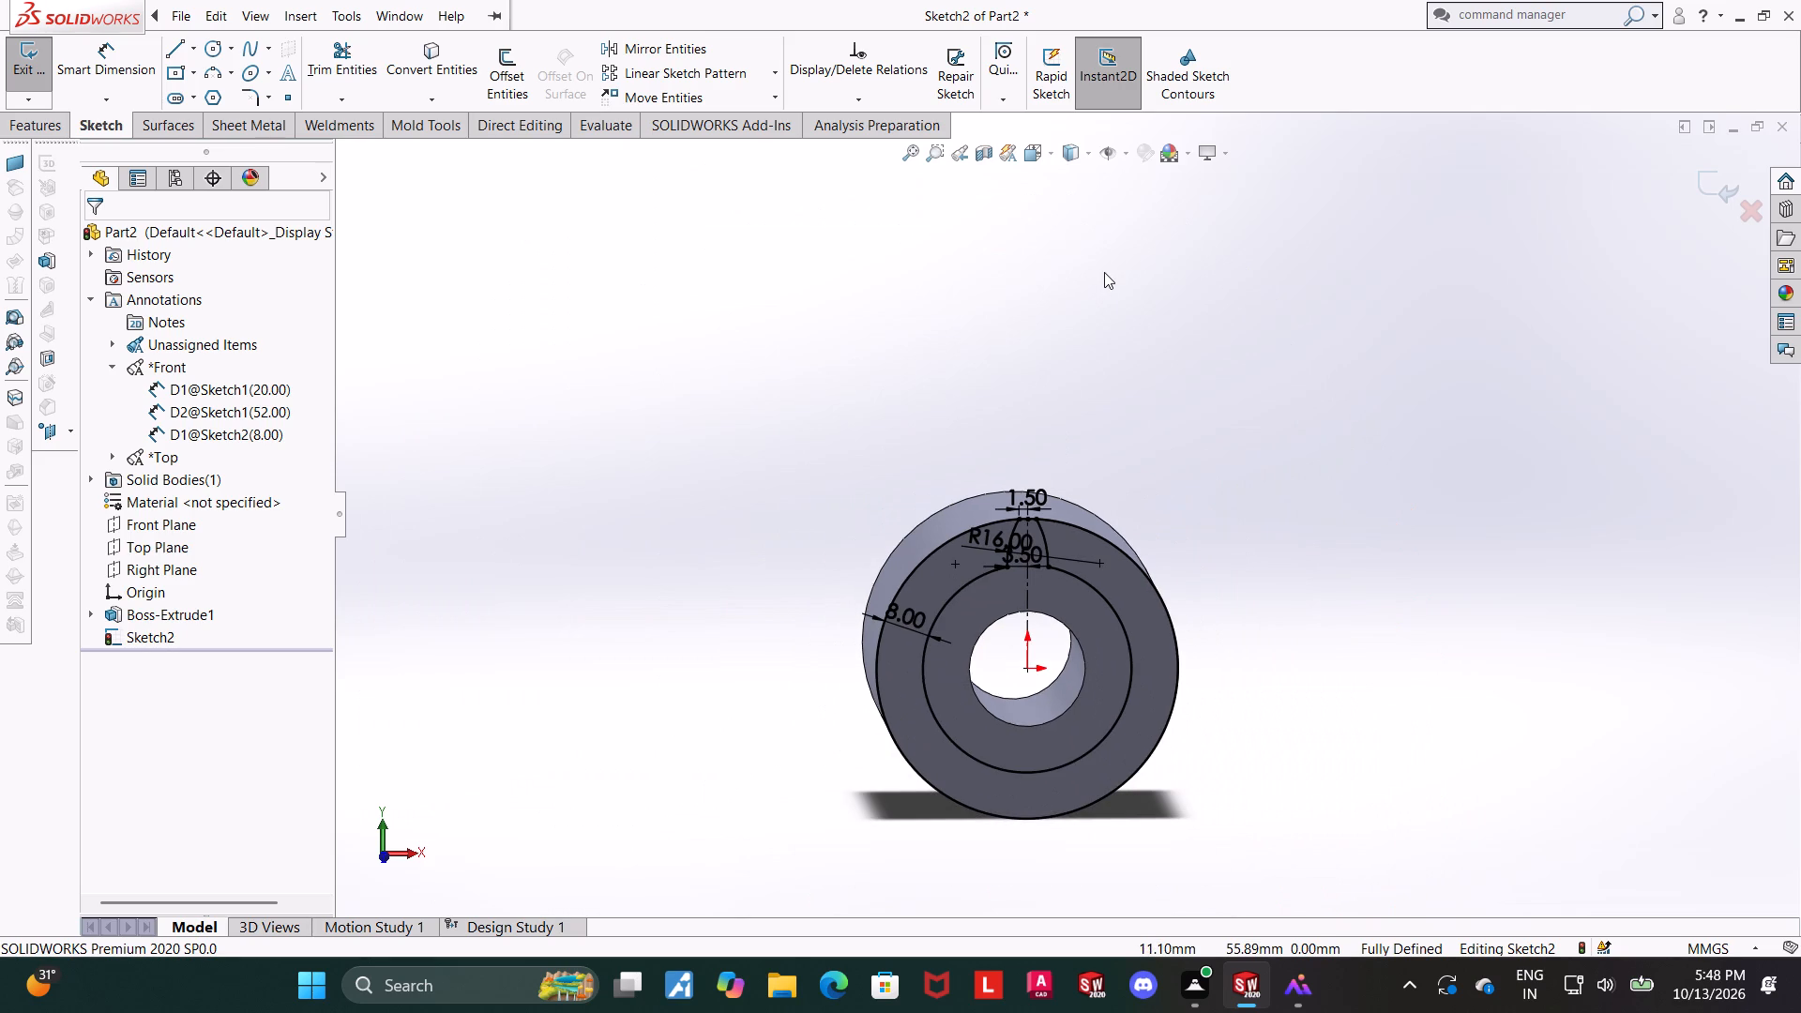
Circular-pattern the two mirrored R16 tooth arcs about the origin with 12 equally spaced instances over 360 degrees.
{"action": "left_click", "coordinate": [776, 78]}
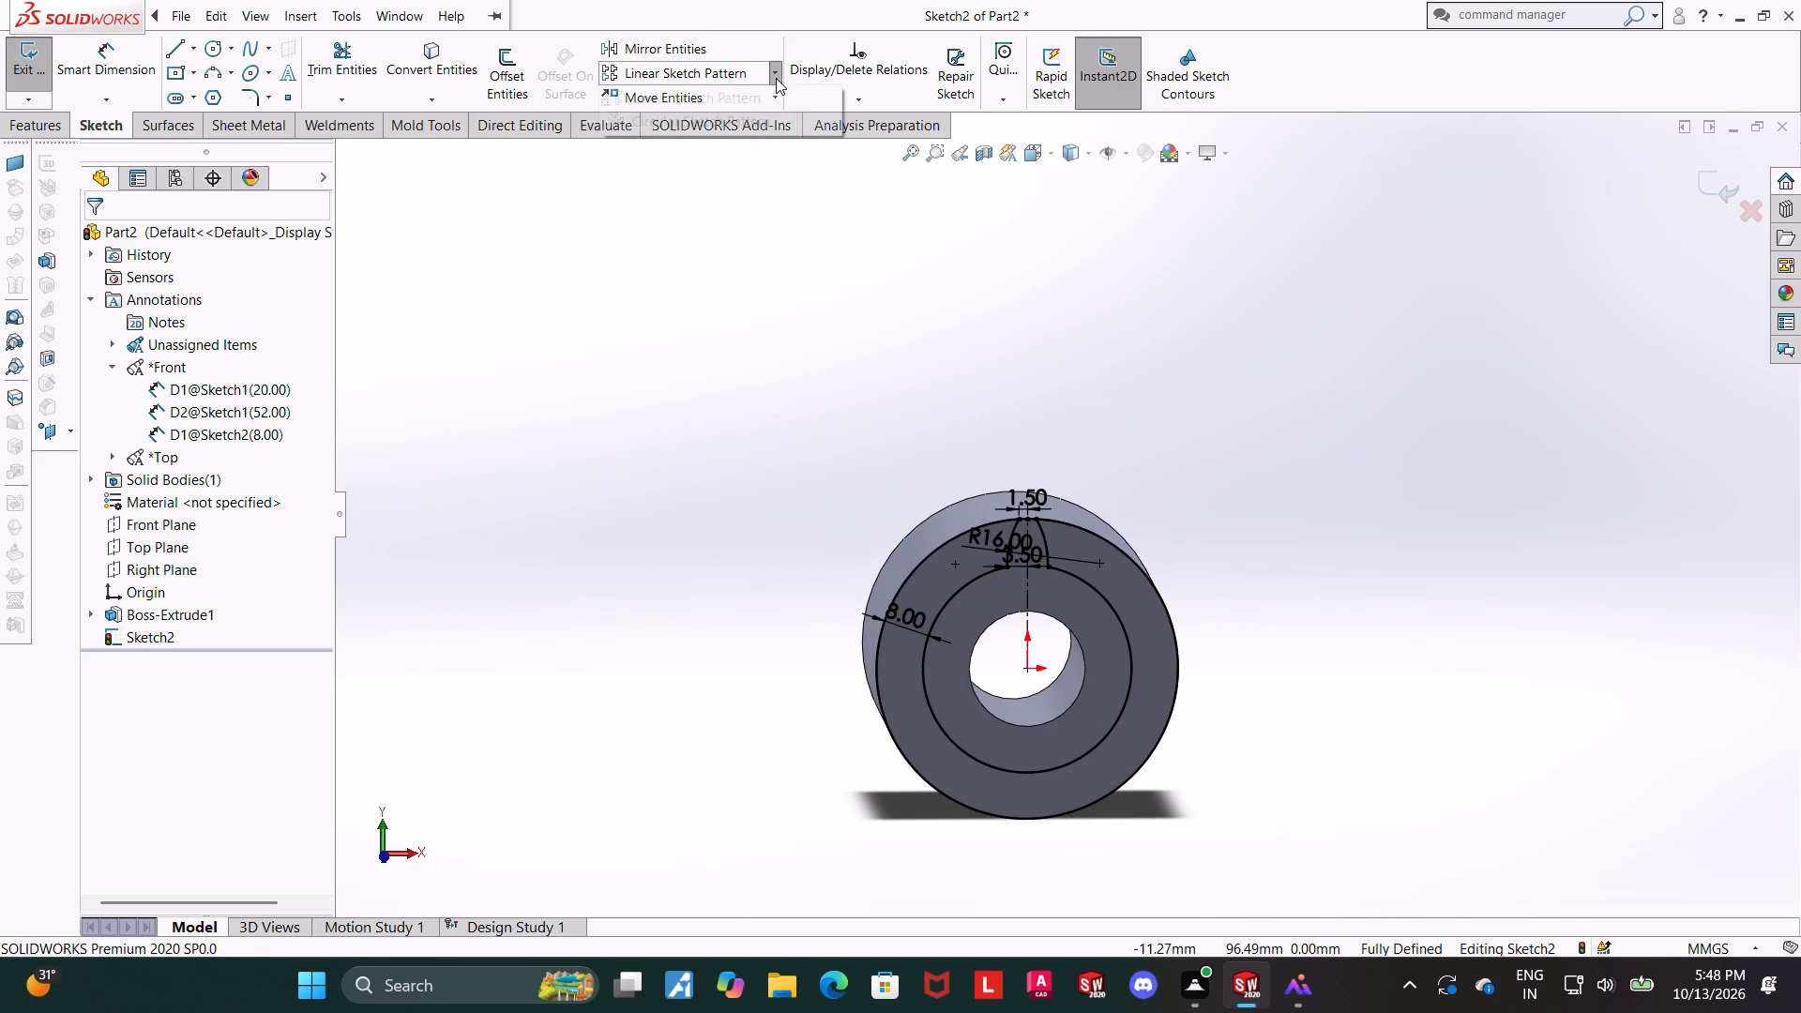
{"action": "left_click", "coordinate": [744, 115]}
{"action": "scroll", "coordinate": [1188, 474], "scroll_direction": "up", "scroll_amount": 2}
{"action": "scroll", "coordinate": [1110, 561], "scroll_direction": "down", "scroll_amount": 3}
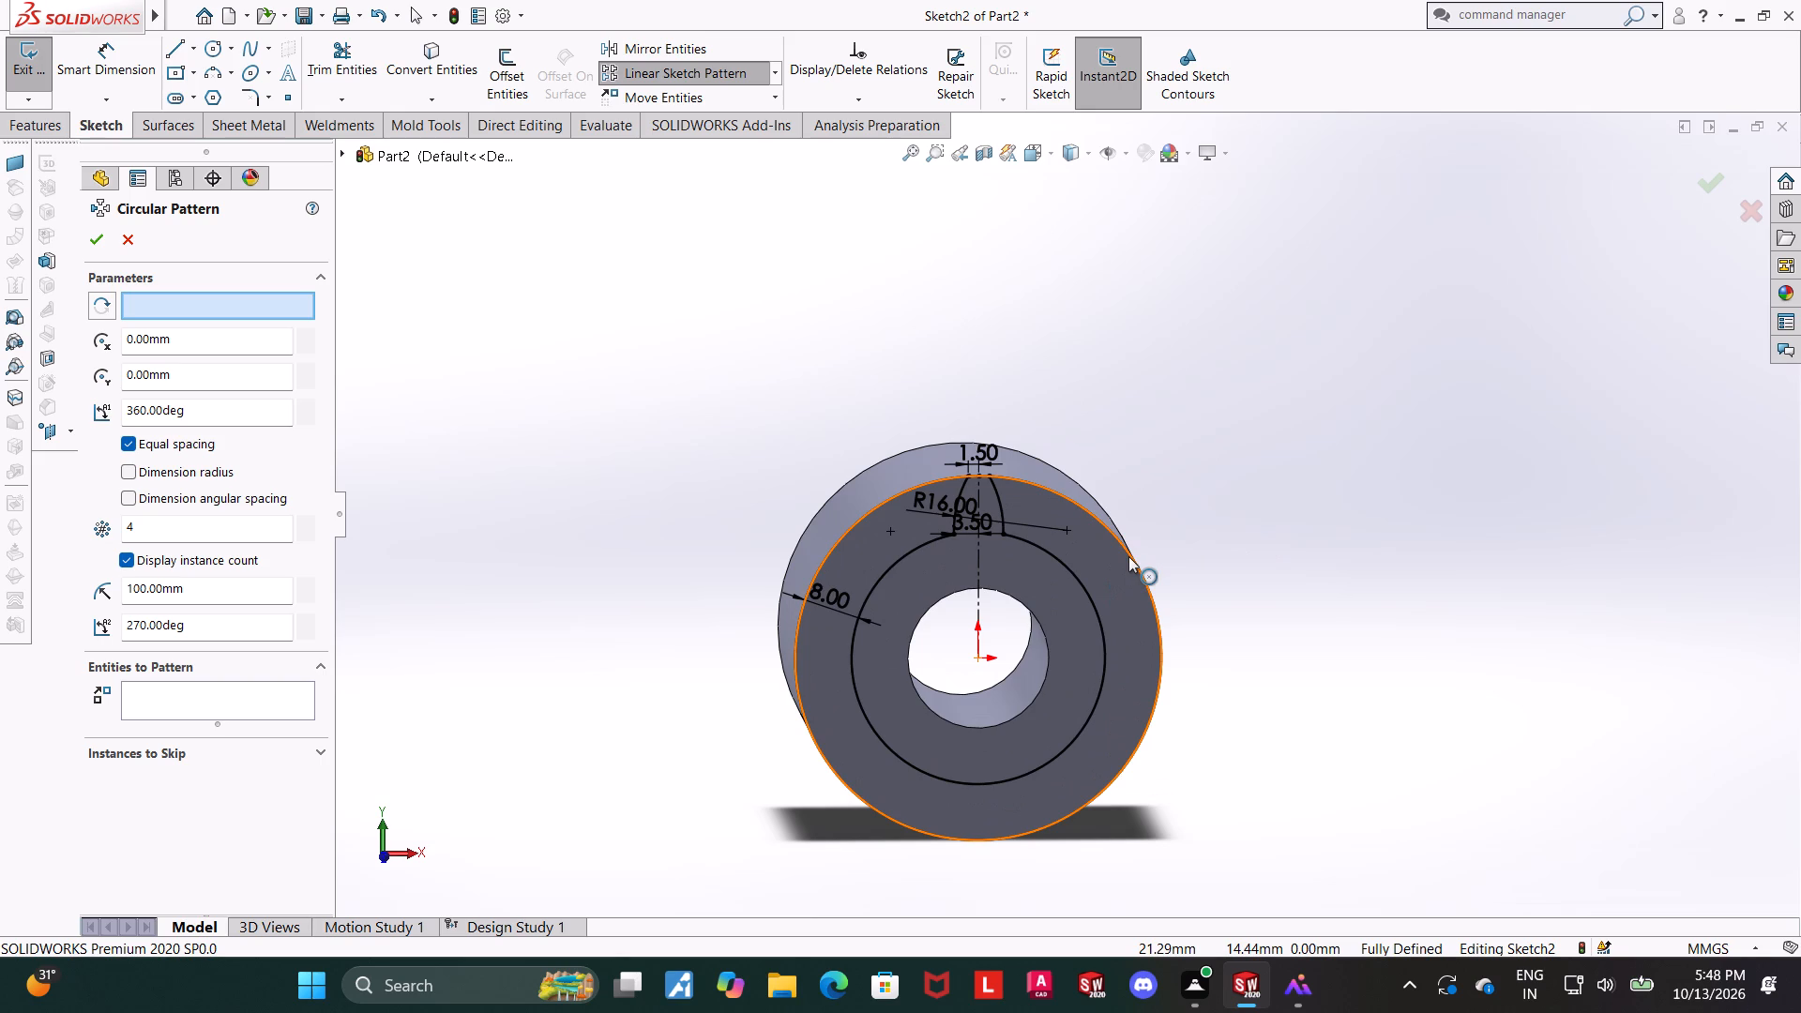
{"action": "left_click", "coordinate": [1005, 520]}
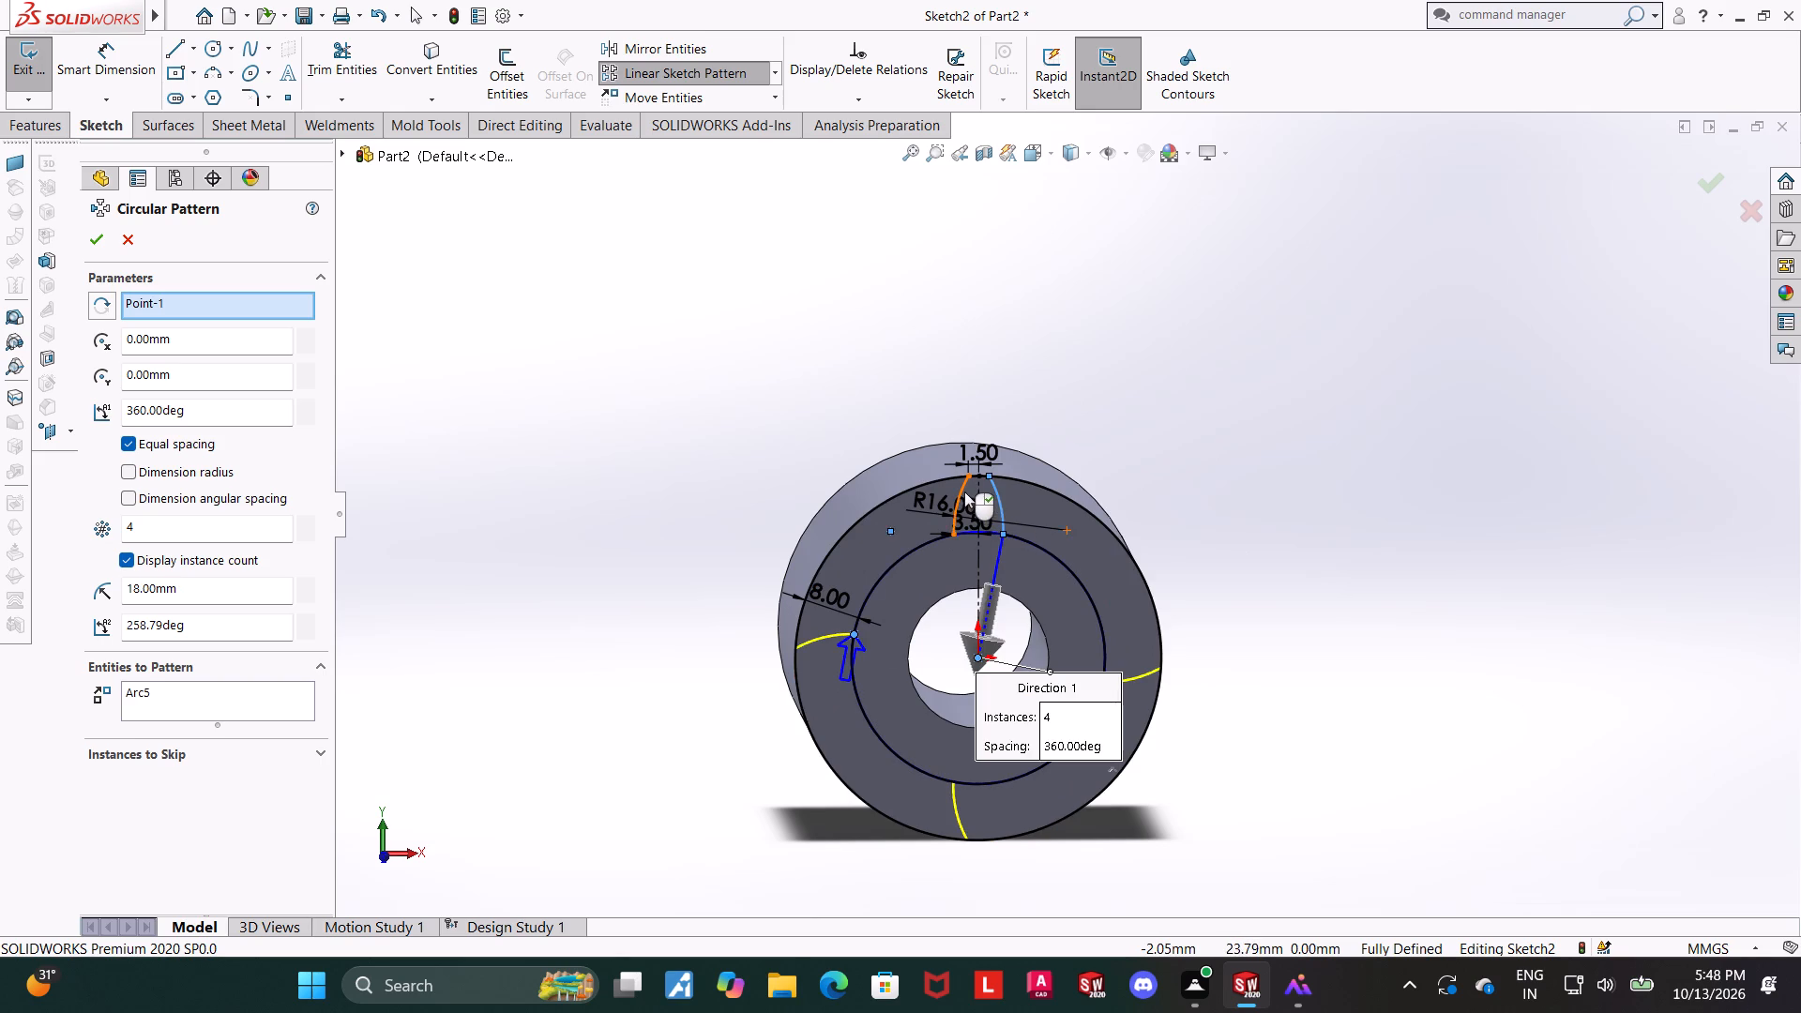
{"action": "left_click", "coordinate": [964, 491]}
{"action": "scroll", "coordinate": [1079, 558], "scroll_direction": "up", "scroll_amount": 2}
{"action": "scroll", "coordinate": [1090, 660], "scroll_direction": "down", "scroll_amount": 2}
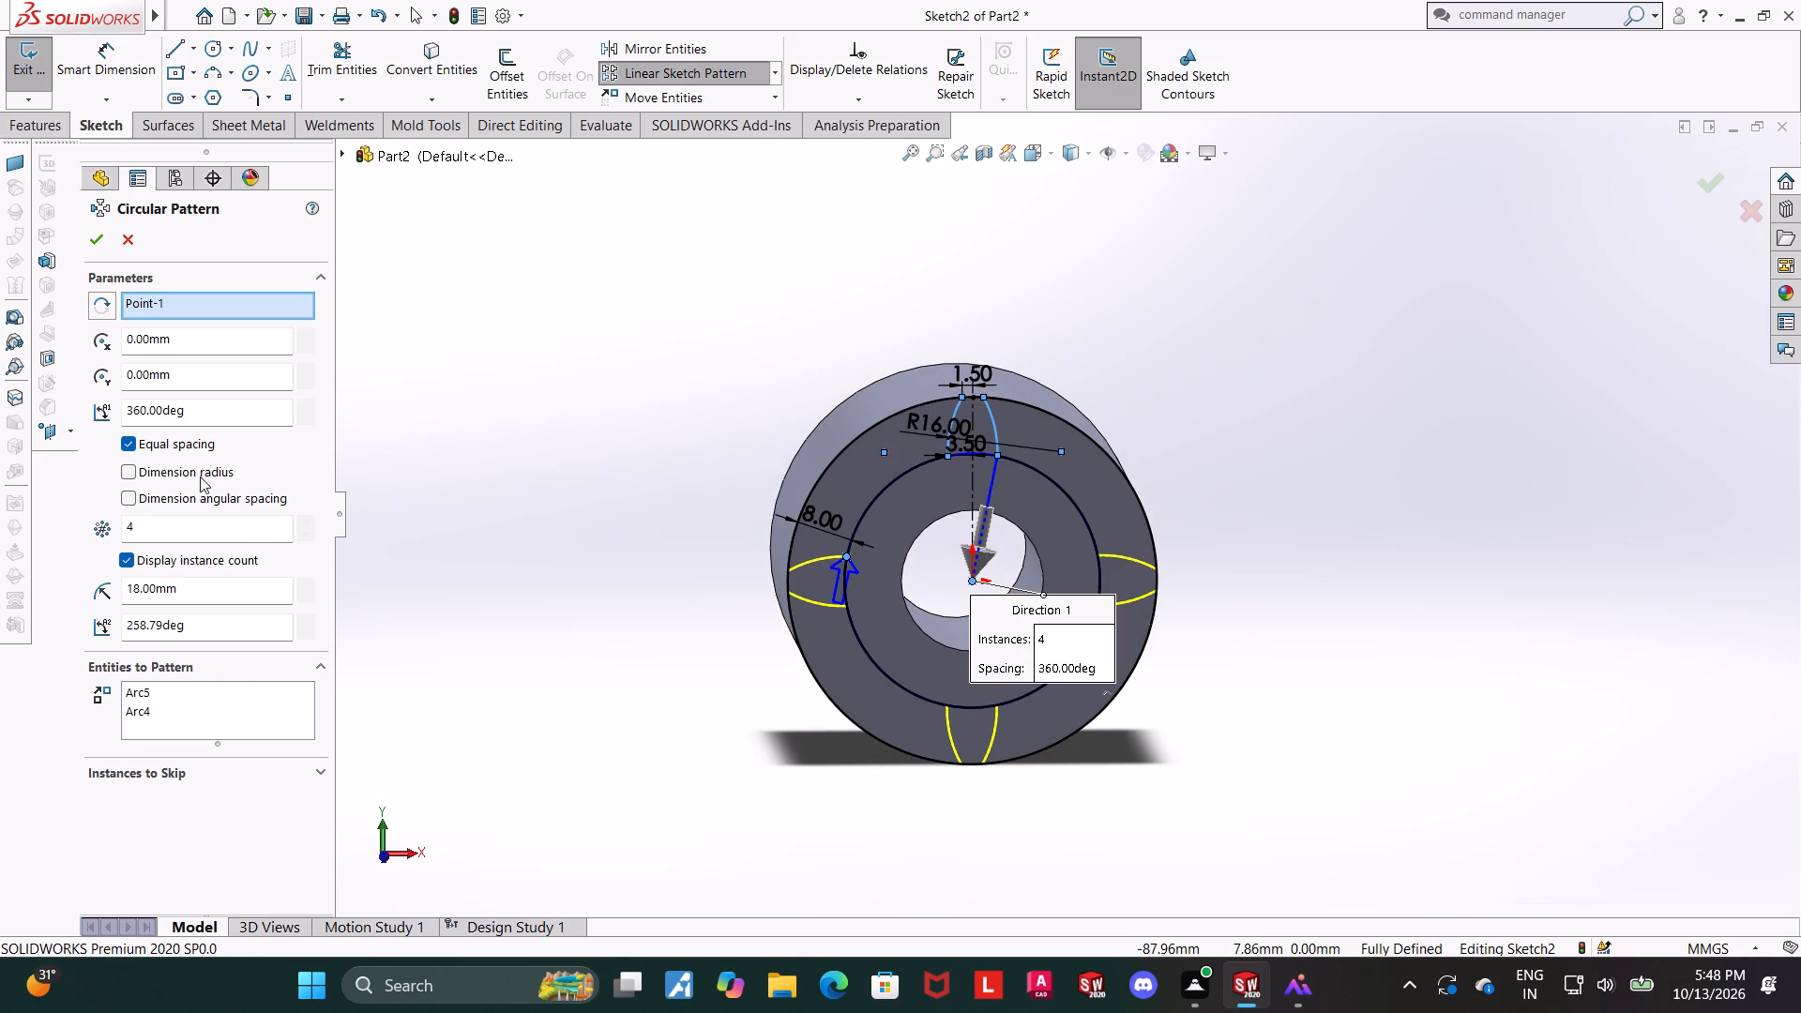
{"action": "left_click_drag", "start_coordinate": [191, 524], "coordinate": [90, 526]}
{"action": "key", "text": "1"}
{"action": "key", "text": "2"}
{"action": "key", "text": "Return"}
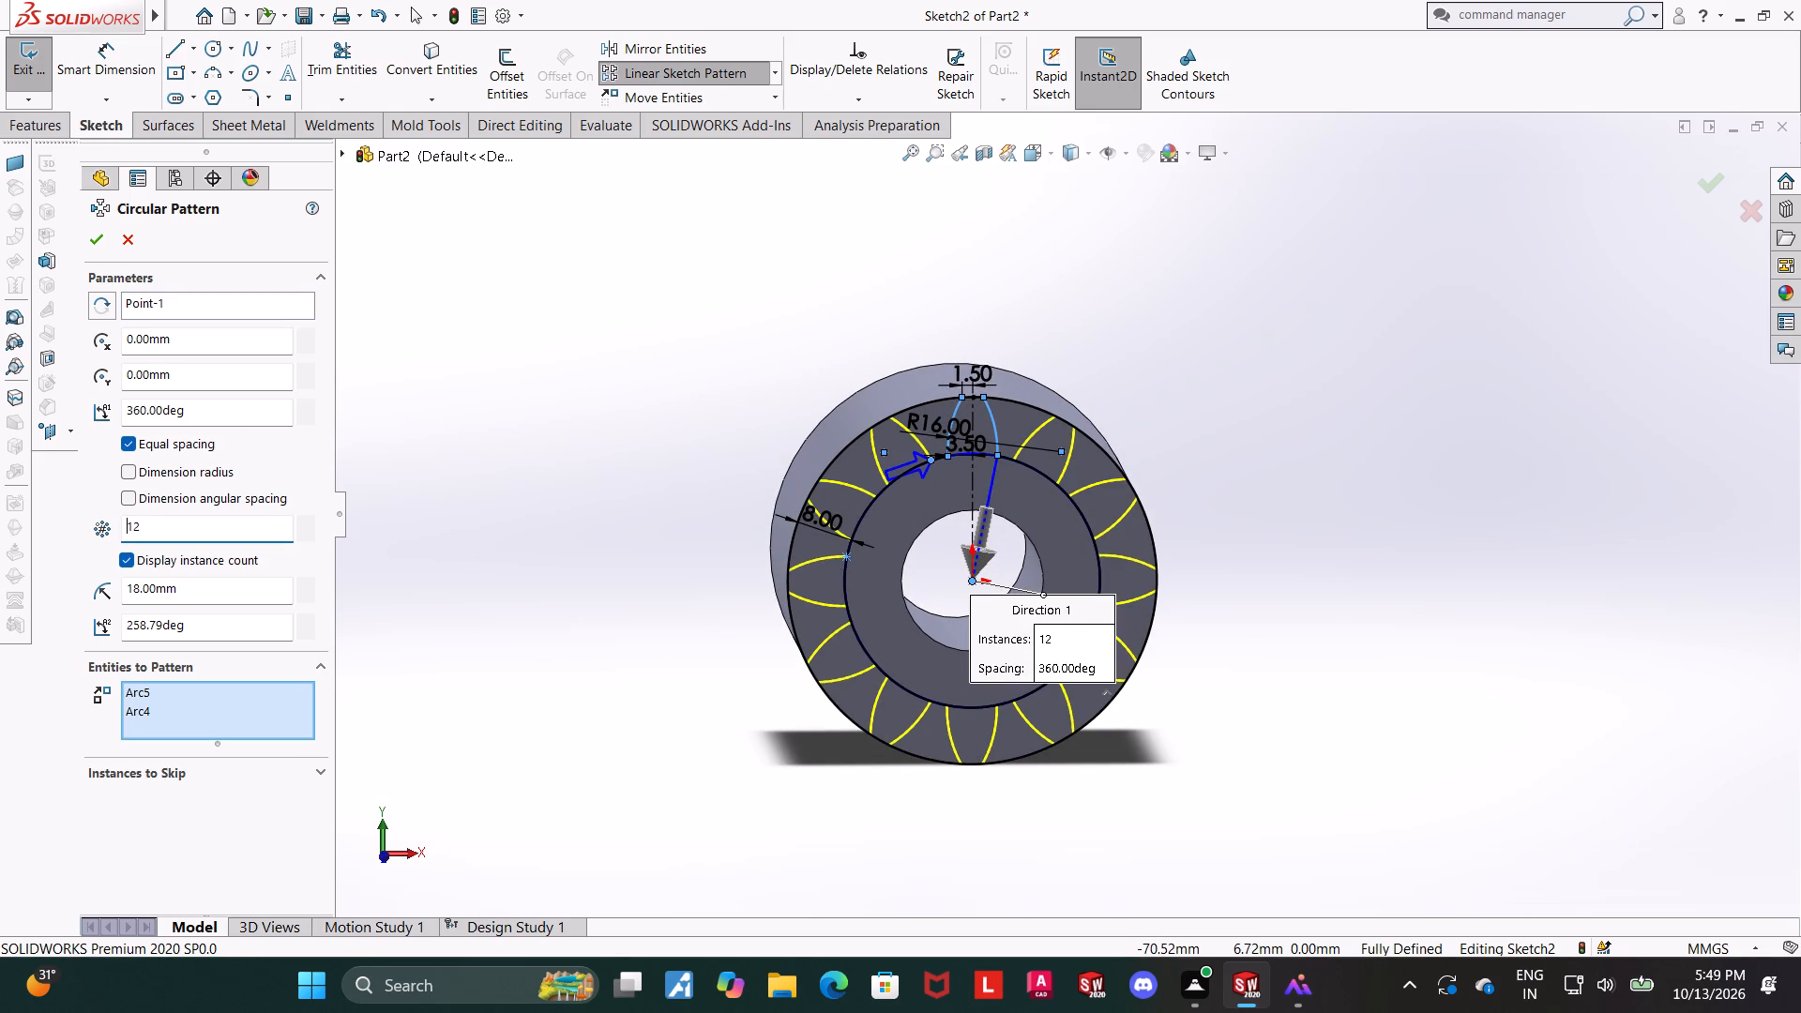
{"action": "left_click", "coordinate": [87, 241]}
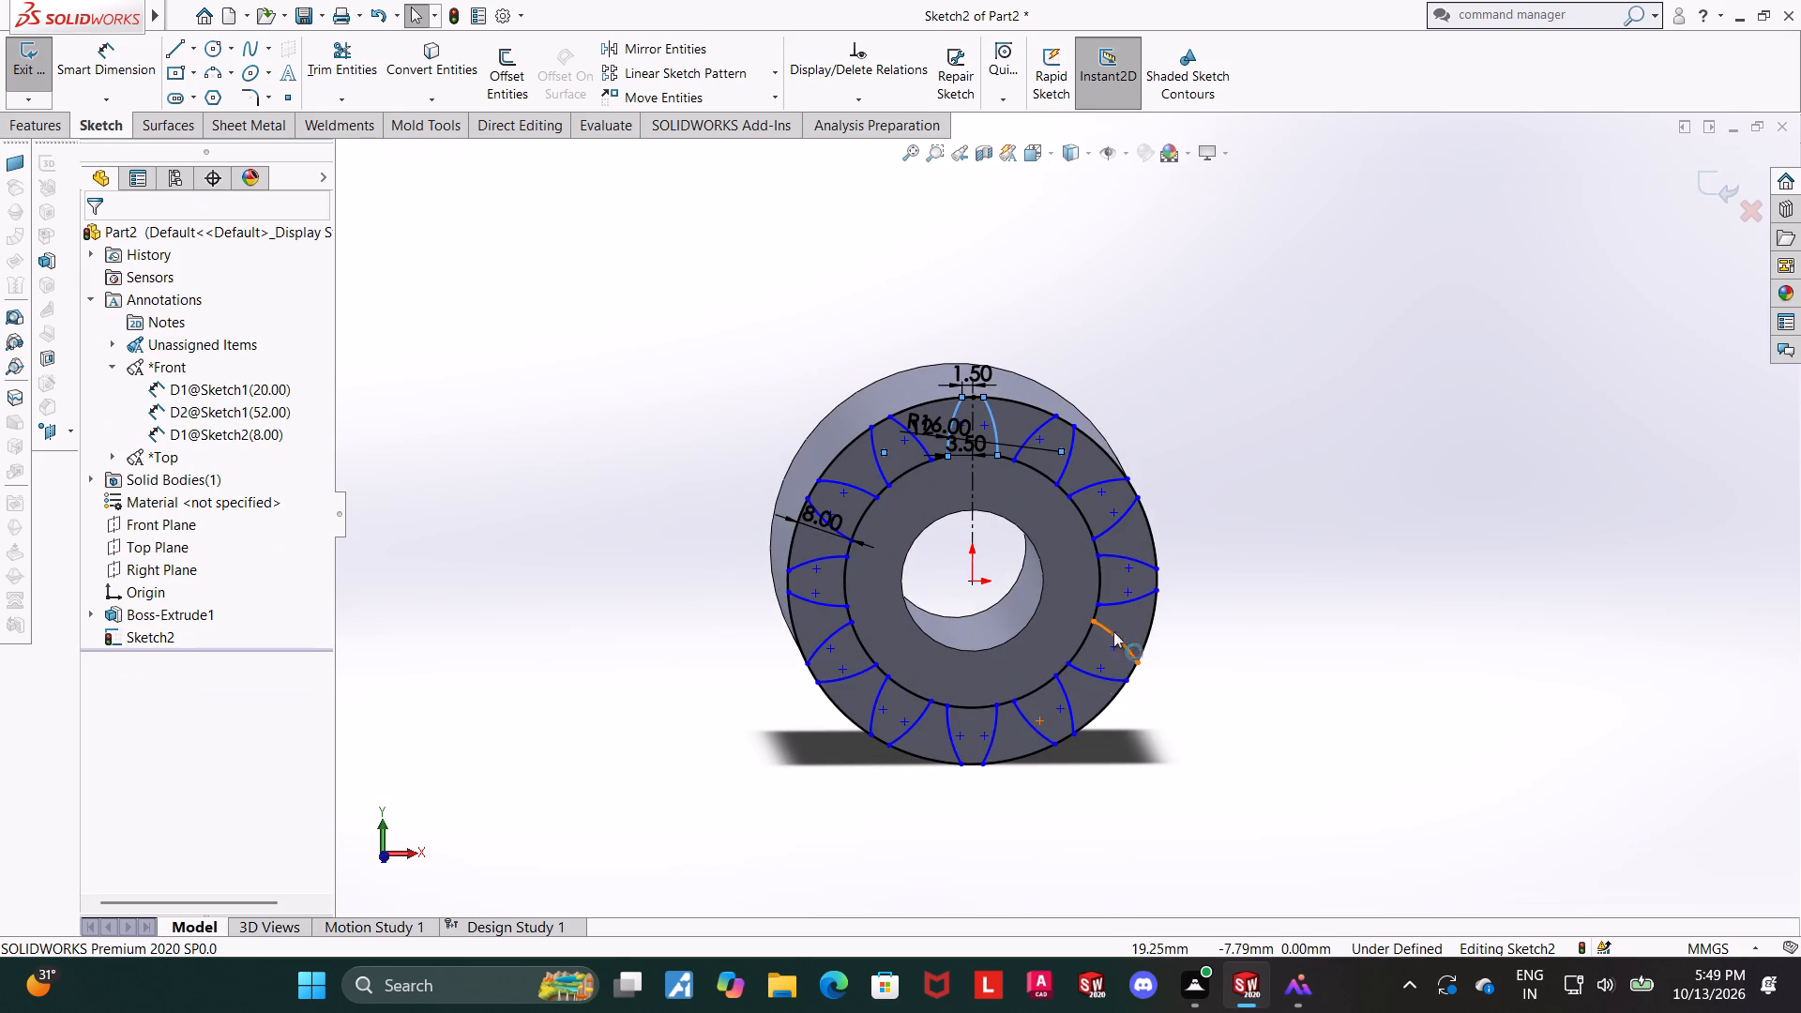
Make both outer arc endpoints of the patterned tooth just counterclockwise of the top tooth coincident with the outer circle.
{"action": "scroll", "coordinate": [1161, 597], "scroll_direction": "down", "scroll_amount": 2}
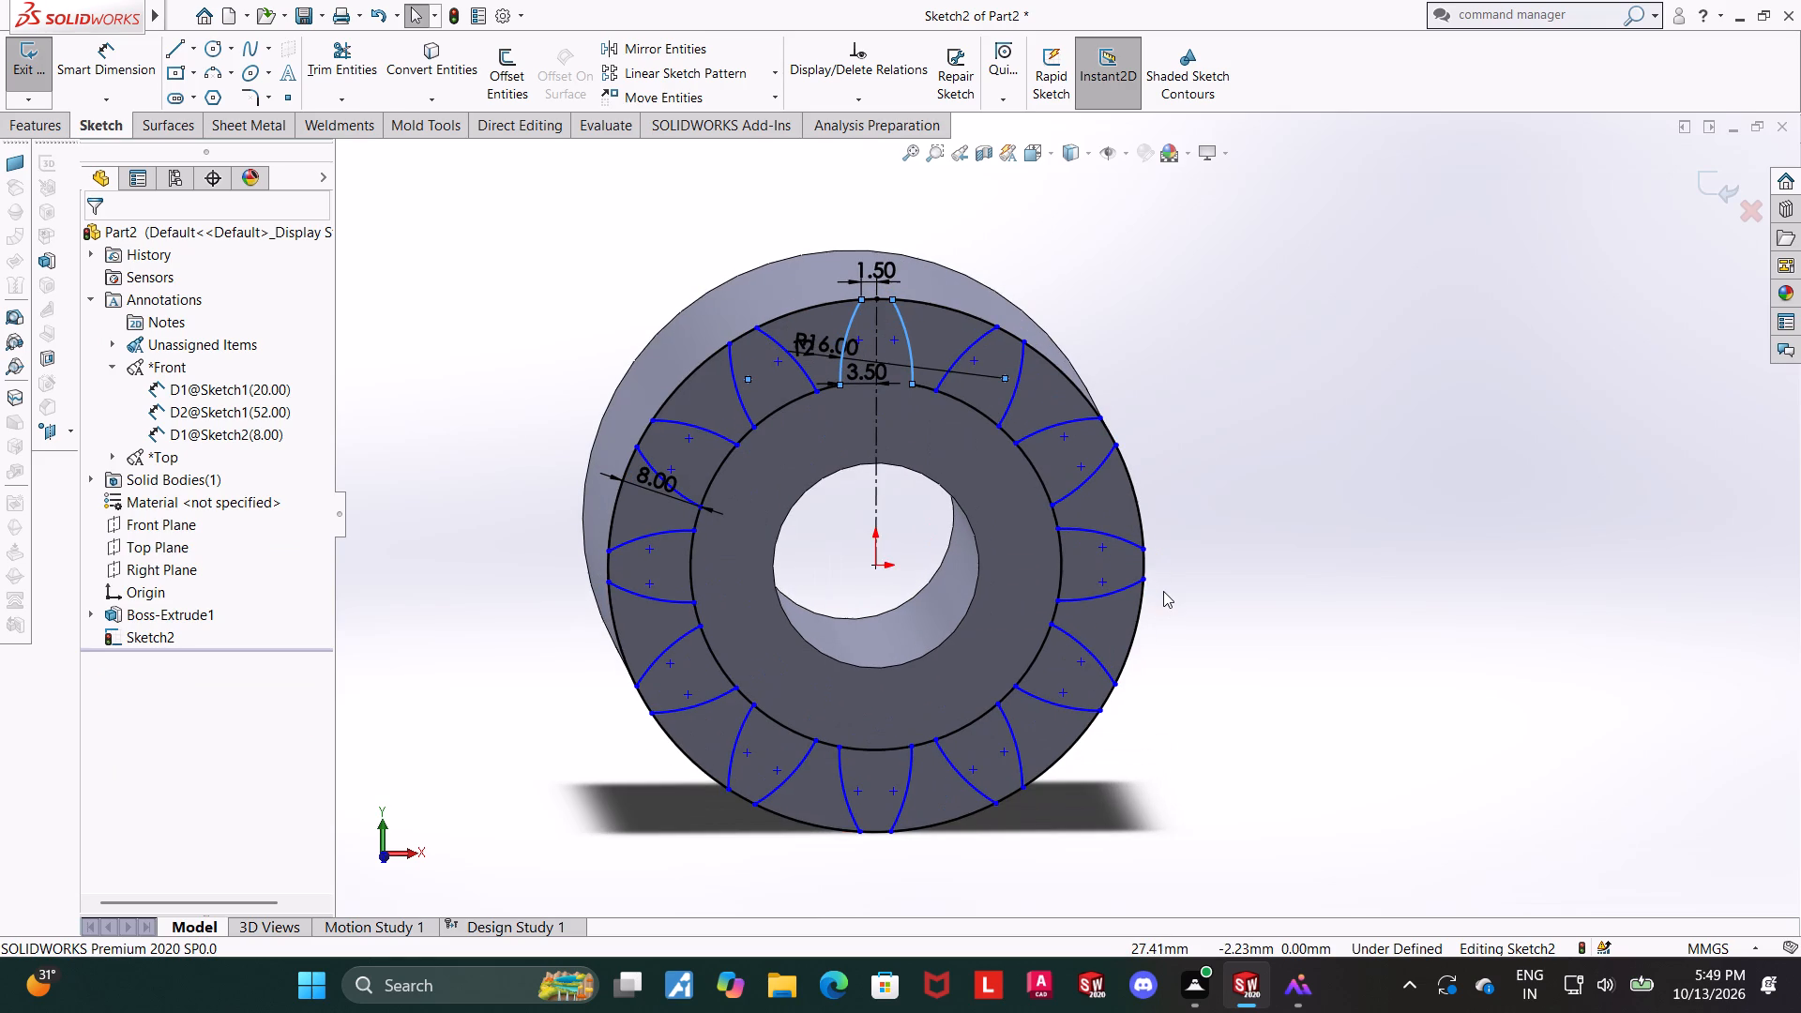
{"action": "scroll", "coordinate": [717, 358], "scroll_direction": "down", "scroll_amount": 4}
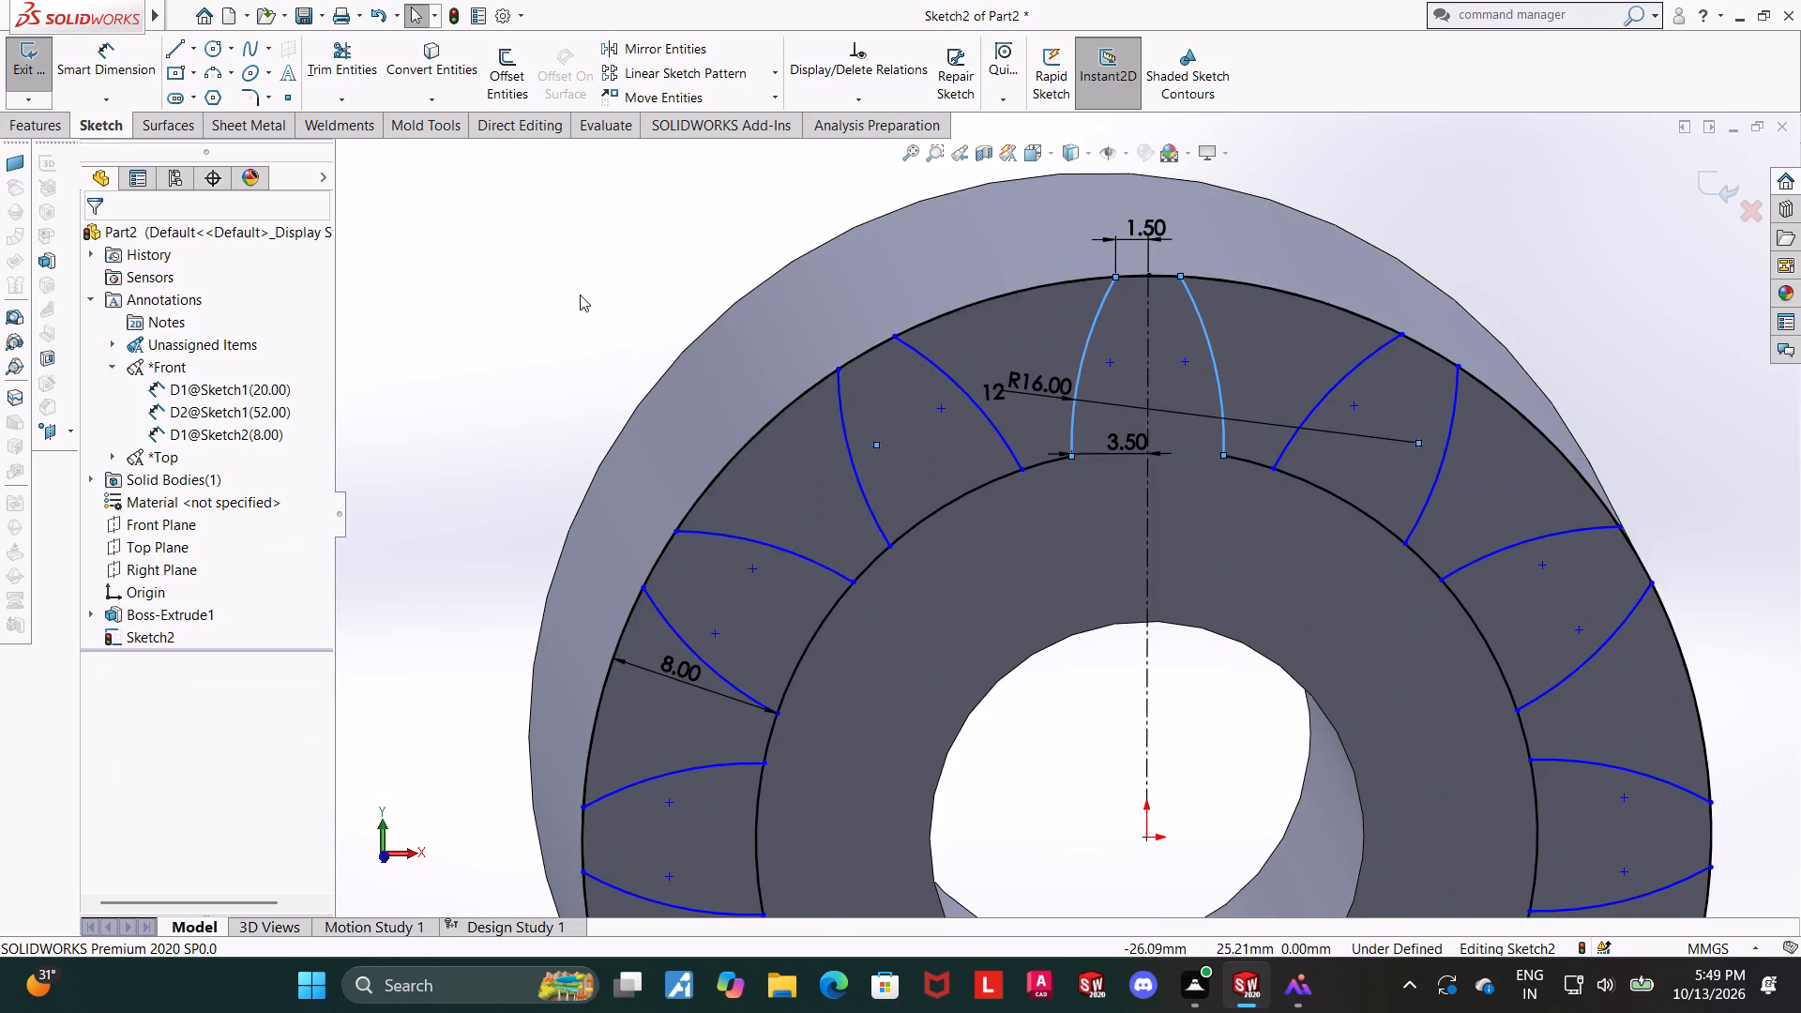
{"action": "left_click", "coordinate": [580, 295]}
{"action": "left_click", "coordinate": [838, 367]}
{"action": "left_click", "coordinate": [817, 386], "text": "ctrl"}
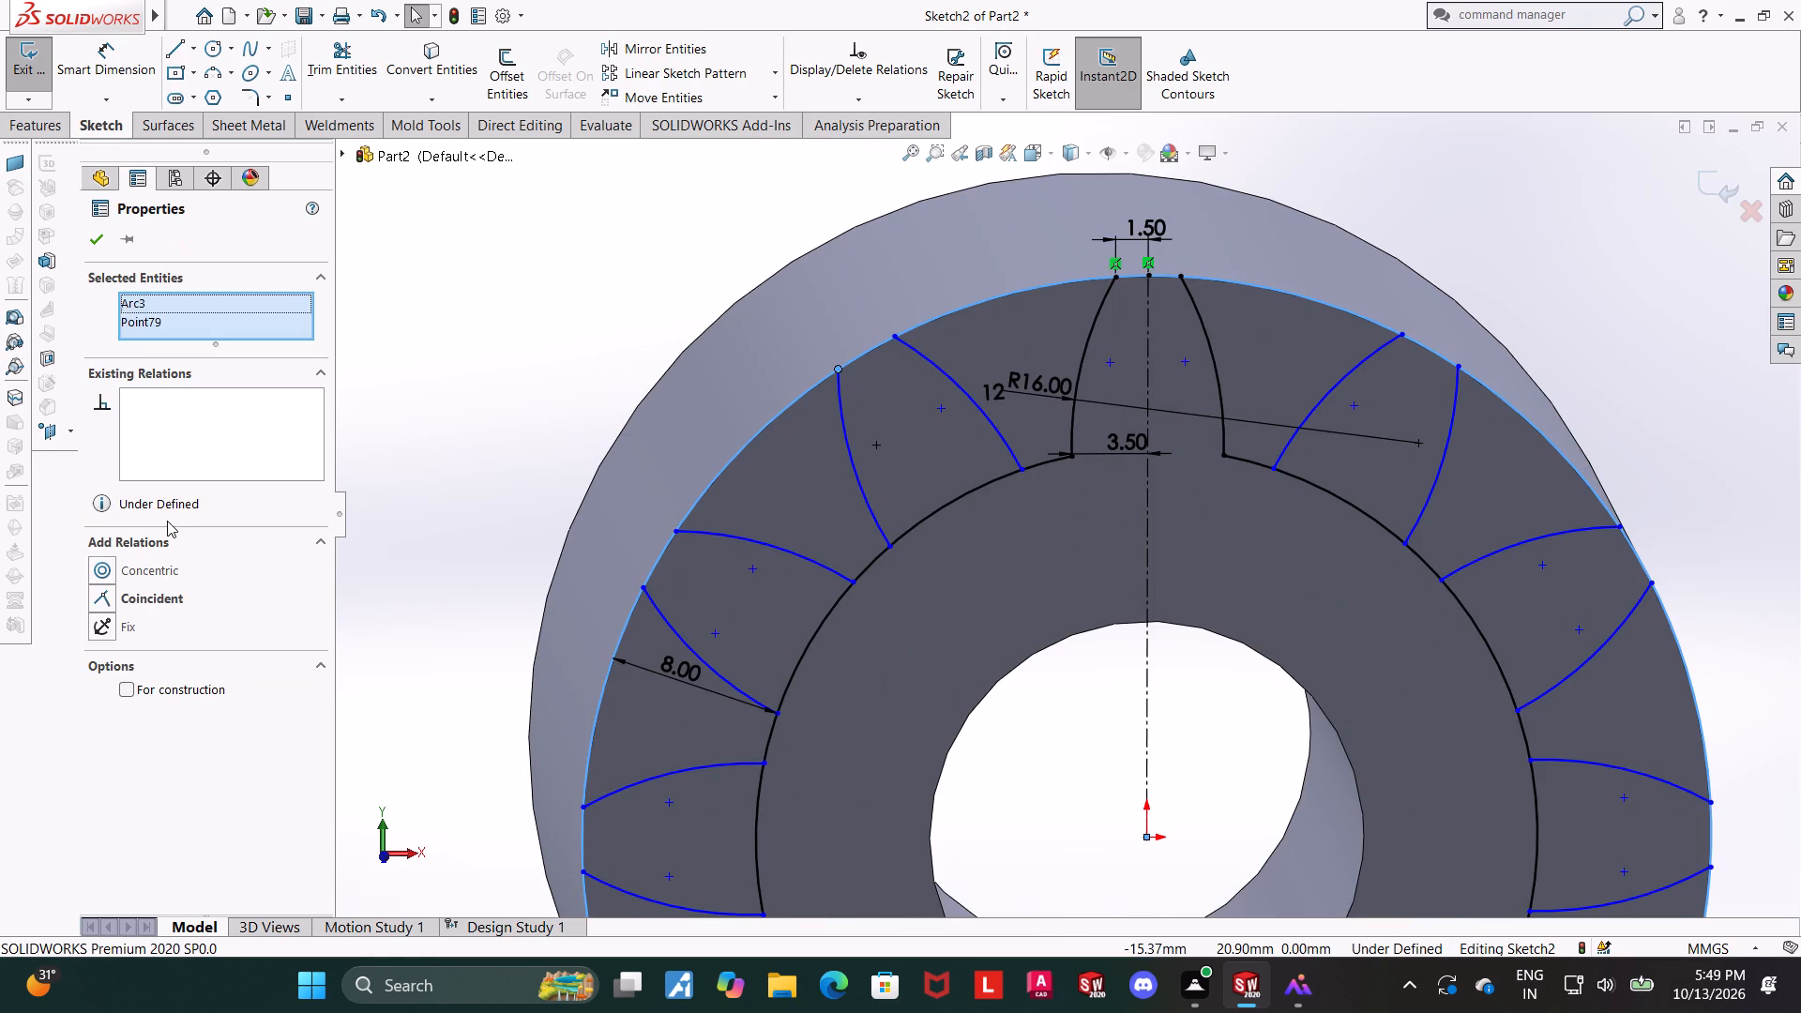
{"action": "left_click", "coordinate": [101, 601]}
{"action": "left_click", "coordinate": [895, 338]}
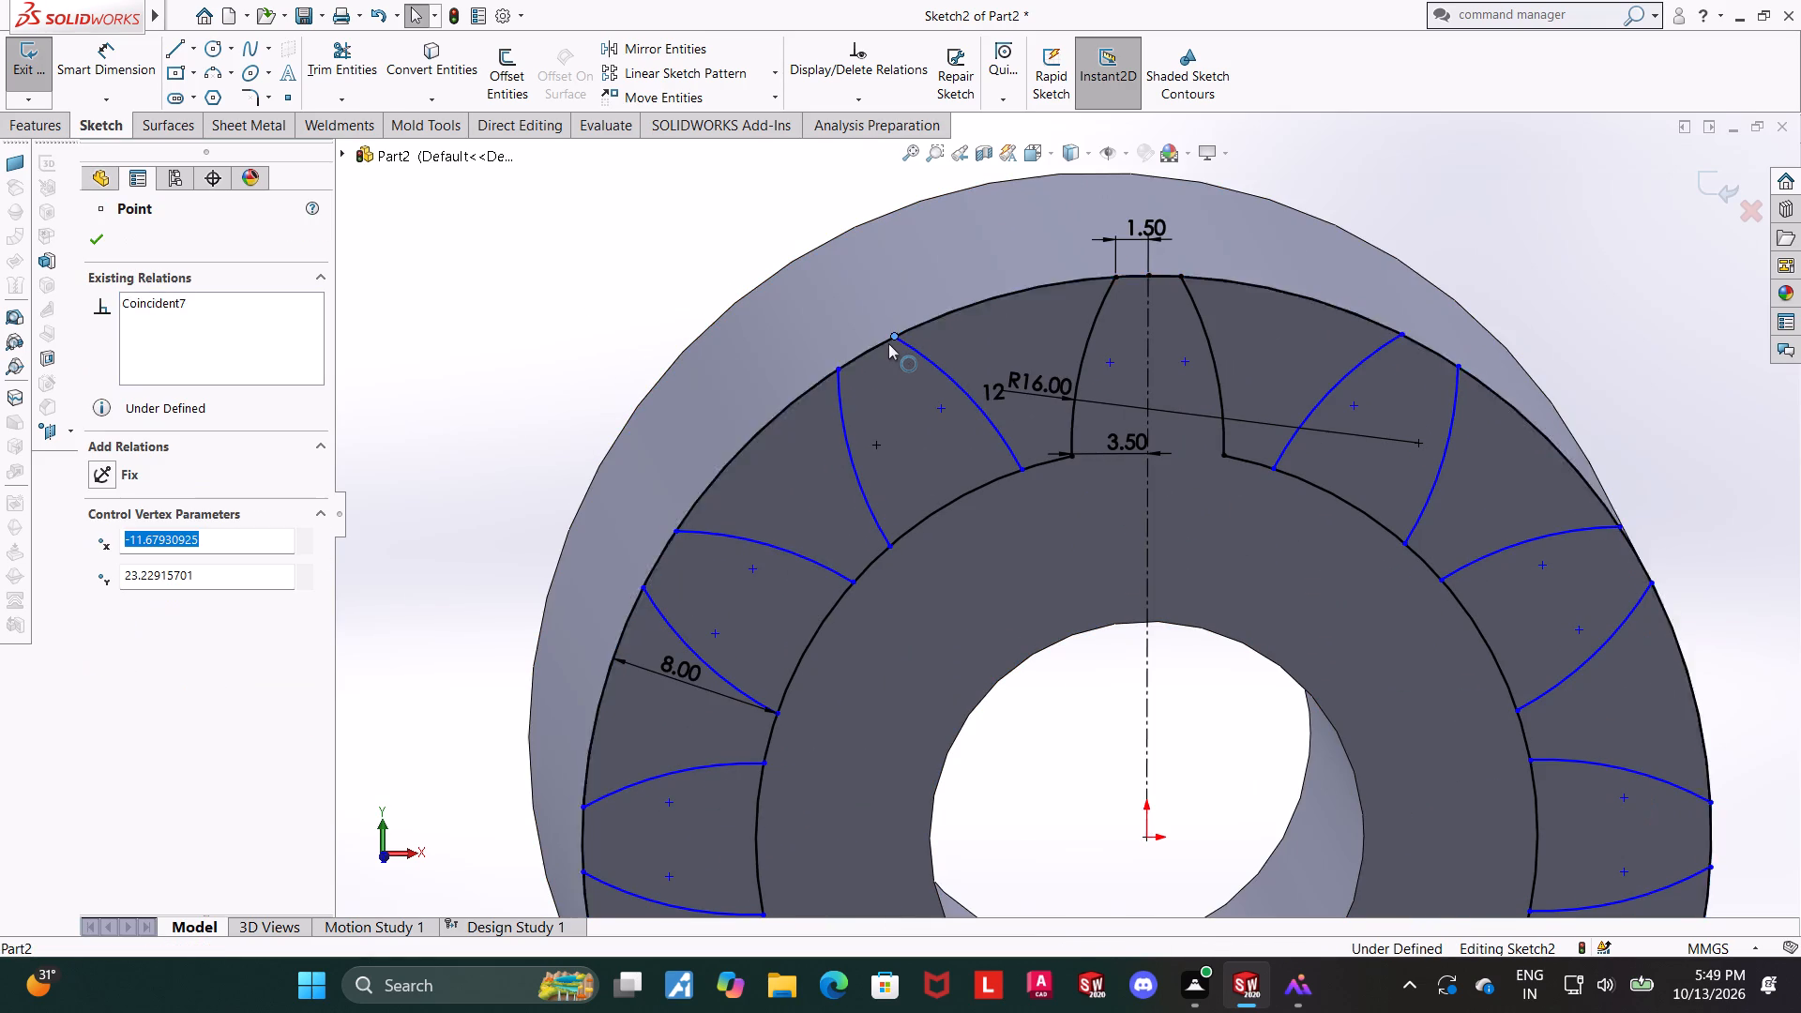
{"action": "left_click", "coordinate": [884, 347], "text": "ctrl"}
{"action": "left_click", "coordinate": [98, 604]}
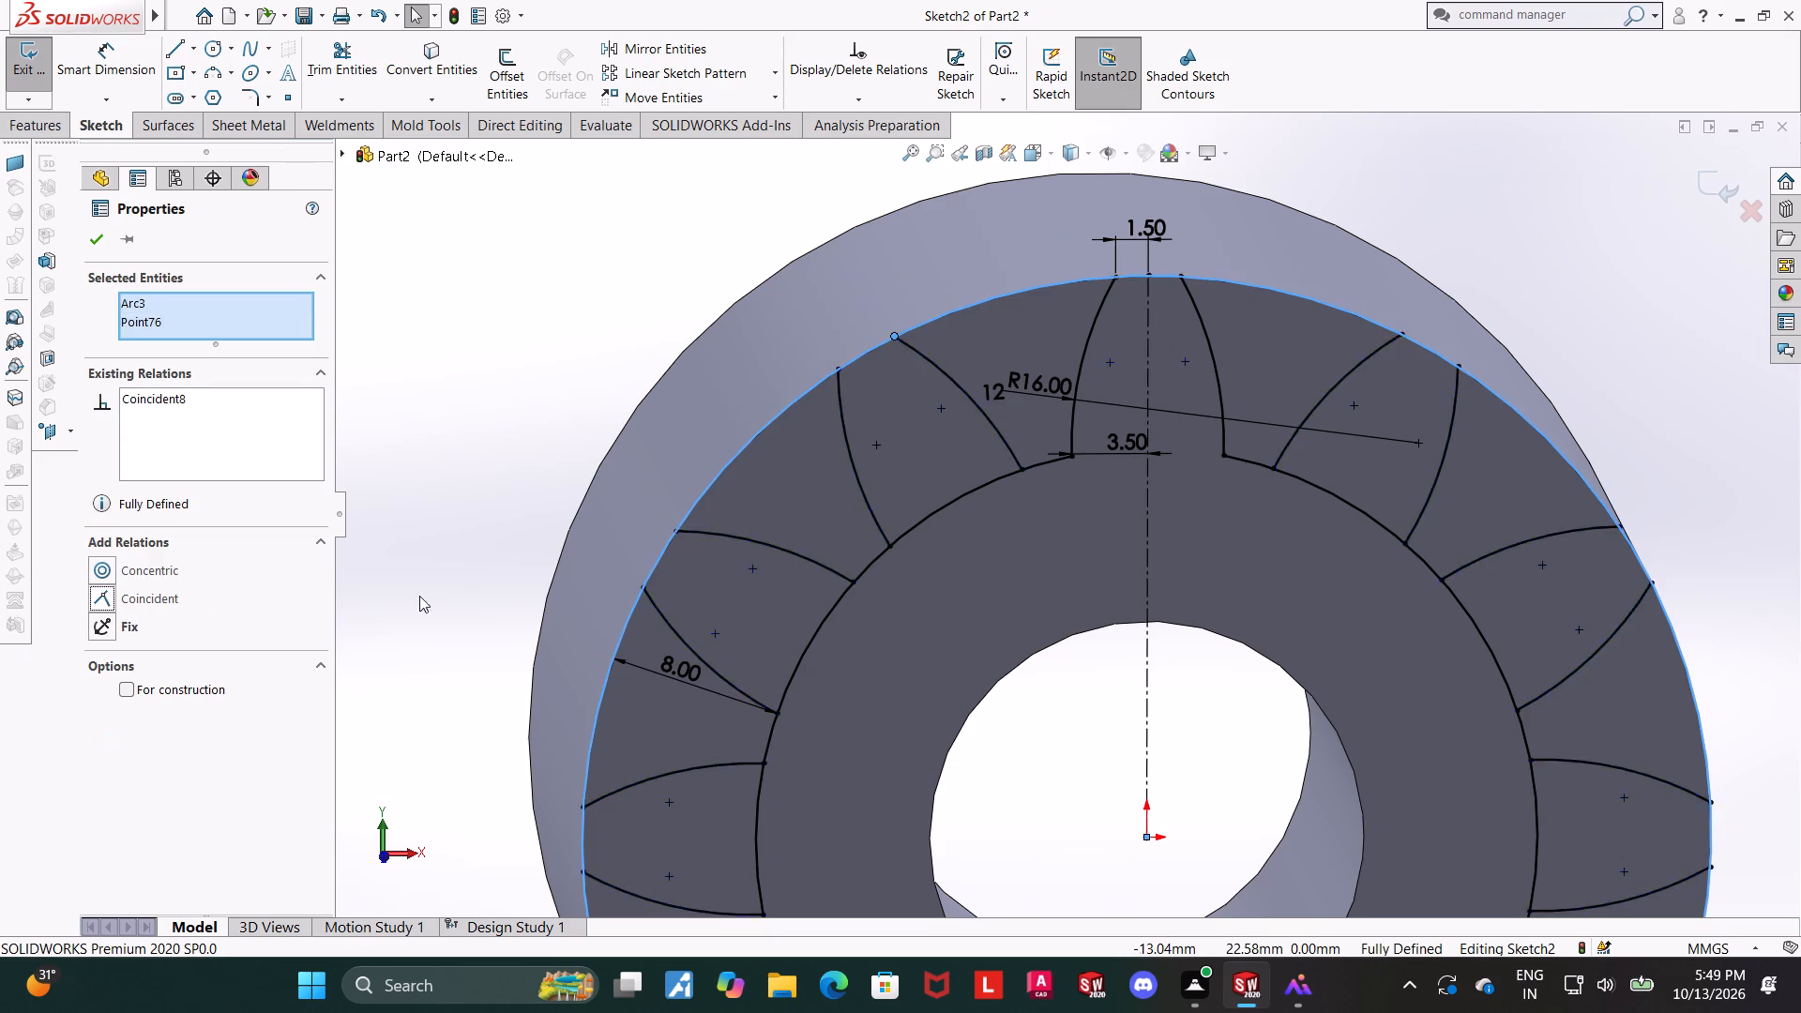
{"action": "scroll", "coordinate": [753, 597], "scroll_direction": "up", "scroll_amount": 8}
{"action": "left_click", "coordinate": [1299, 660]}
Power-trim the outer circle's segments in the gaps beside the top tooth and clockwise down to the five o'clock tooth.
{"action": "scroll", "coordinate": [1006, 472], "scroll_direction": "down", "scroll_amount": 3}
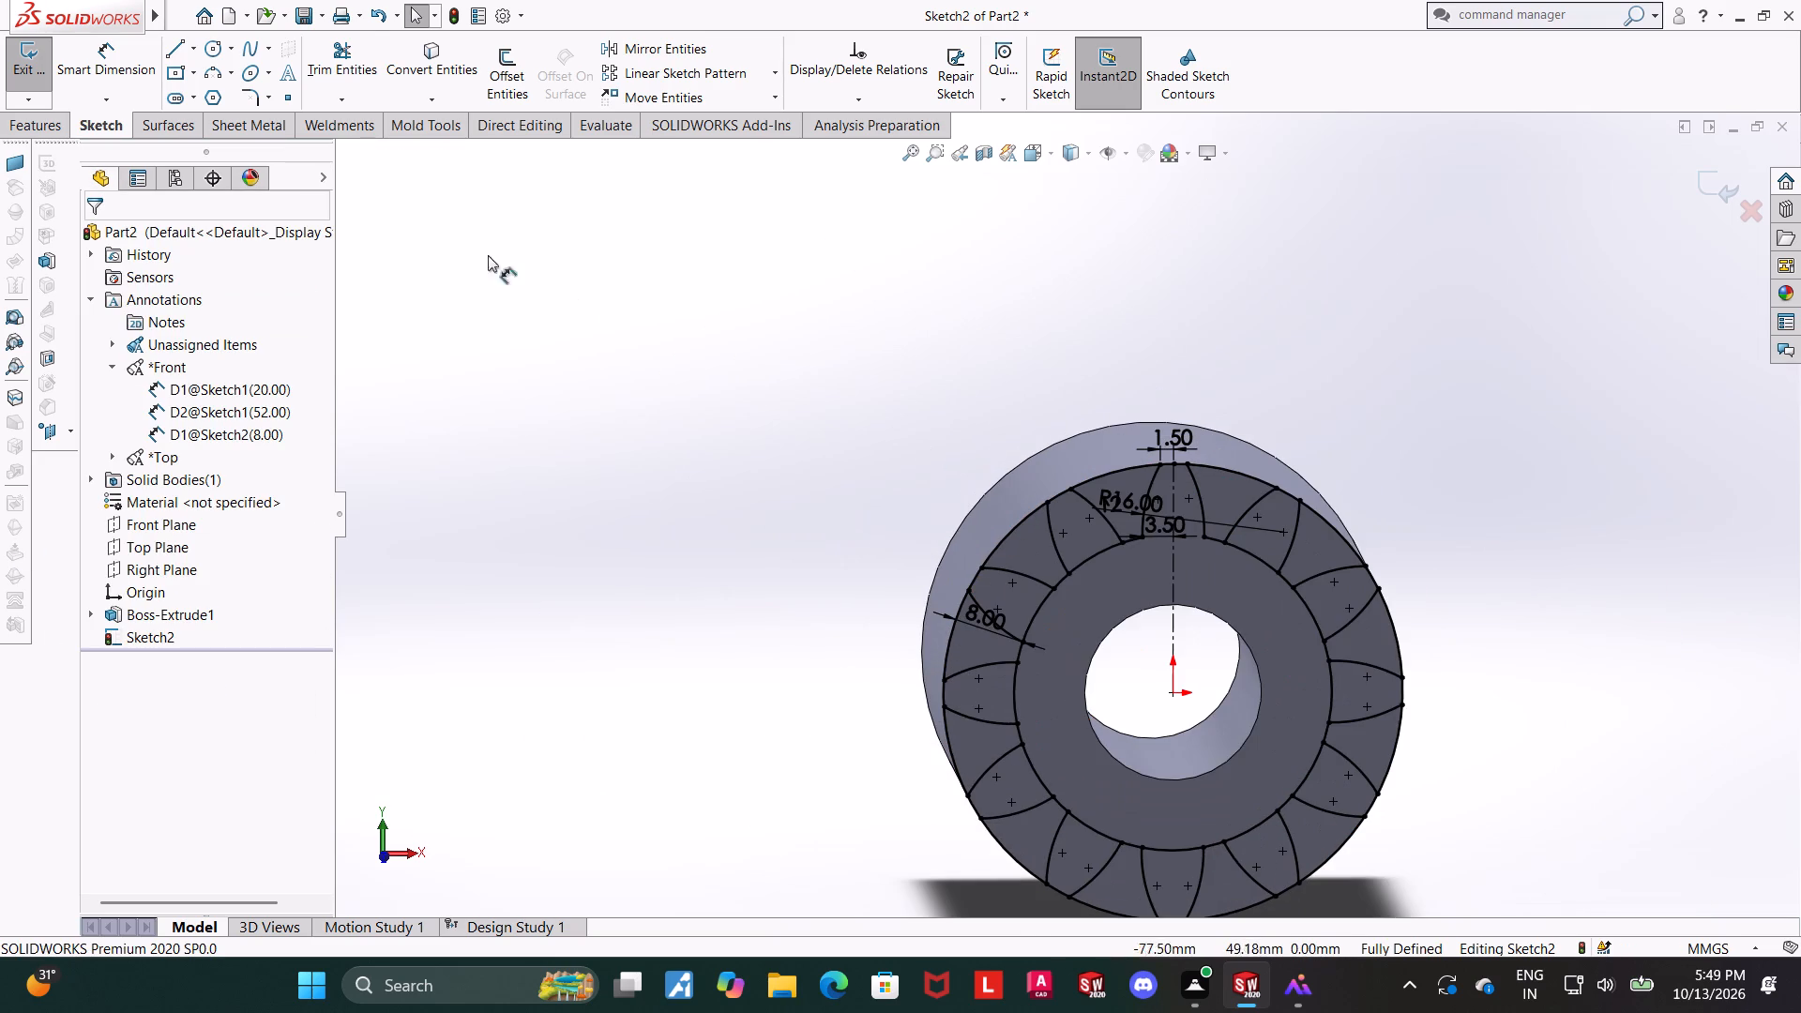
{"action": "left_click", "coordinate": [348, 74]}
{"action": "scroll", "coordinate": [1334, 585], "scroll_direction": "down", "scroll_amount": 4}
{"action": "left_click_drag", "start_coordinate": [853, 373], "coordinate": [845, 356]}
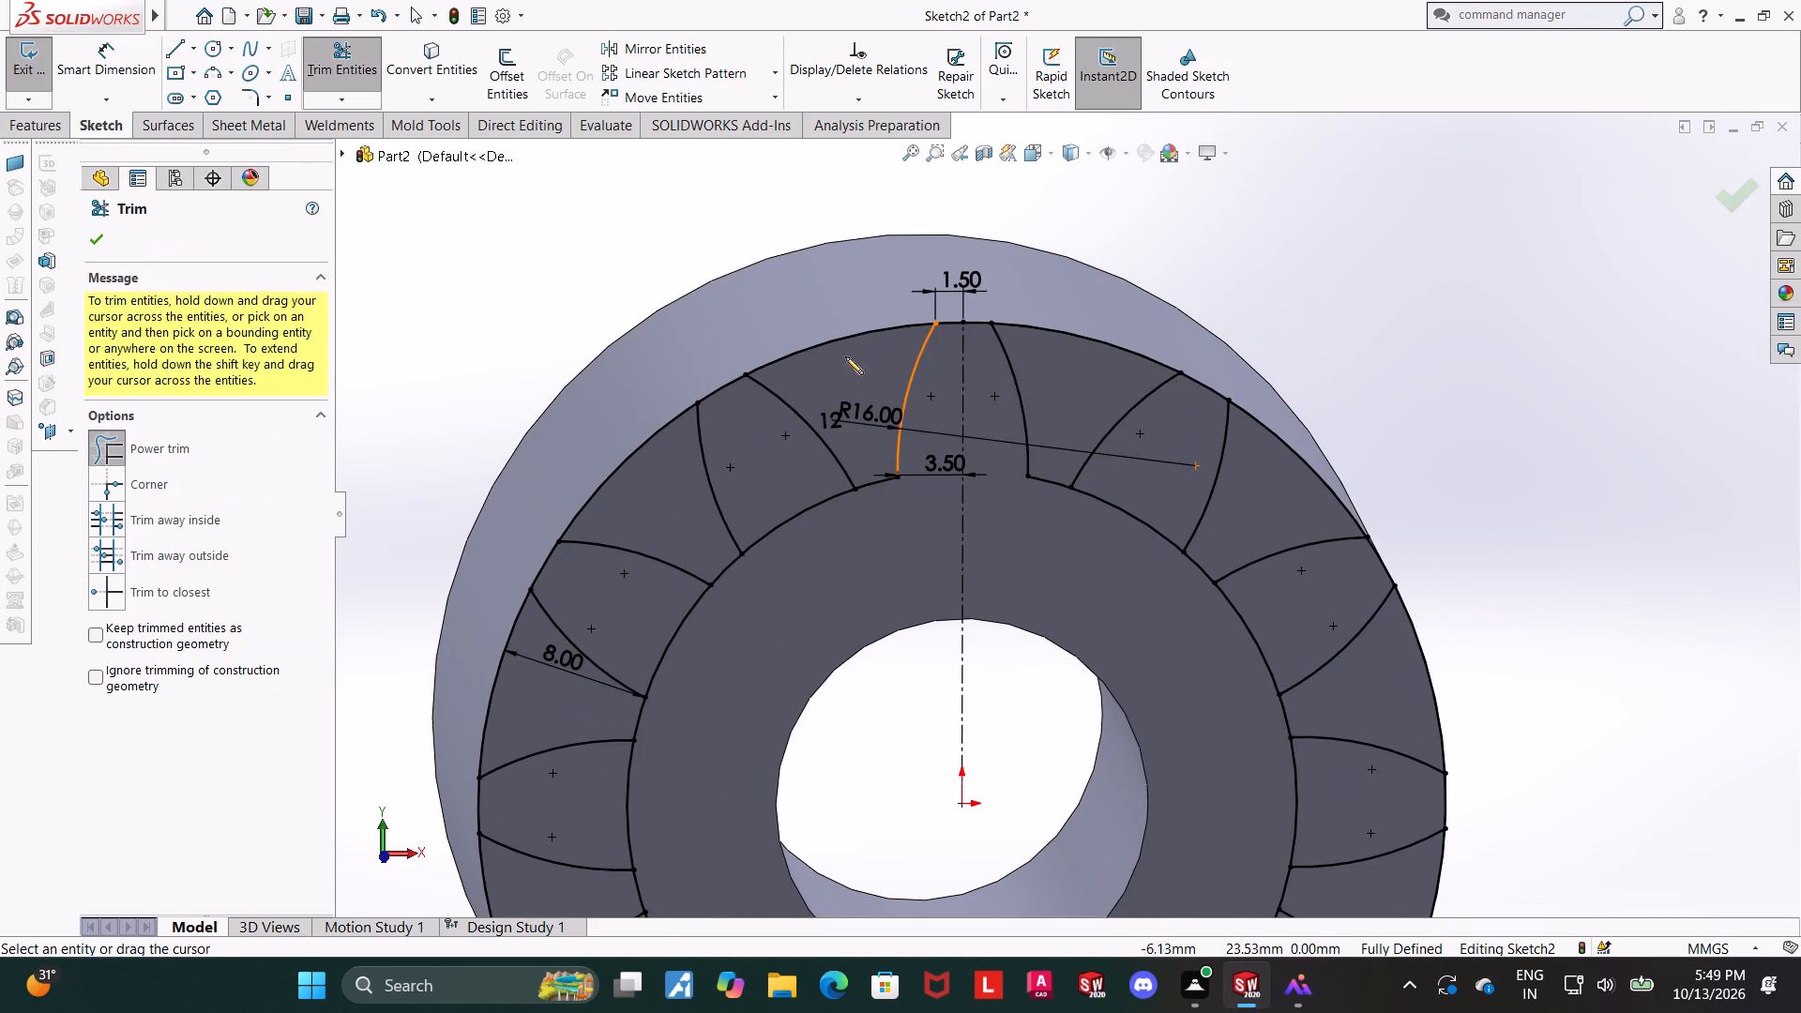
{"action": "left_click_drag", "start_coordinate": [845, 356], "coordinate": [827, 267]}
{"action": "left_click_drag", "start_coordinate": [1061, 379], "coordinate": [1071, 255]}
{"action": "left_click_drag", "start_coordinate": [1260, 491], "coordinate": [1297, 429]}
{"action": "scroll", "coordinate": [1348, 555], "scroll_direction": "up", "scroll_amount": 2}
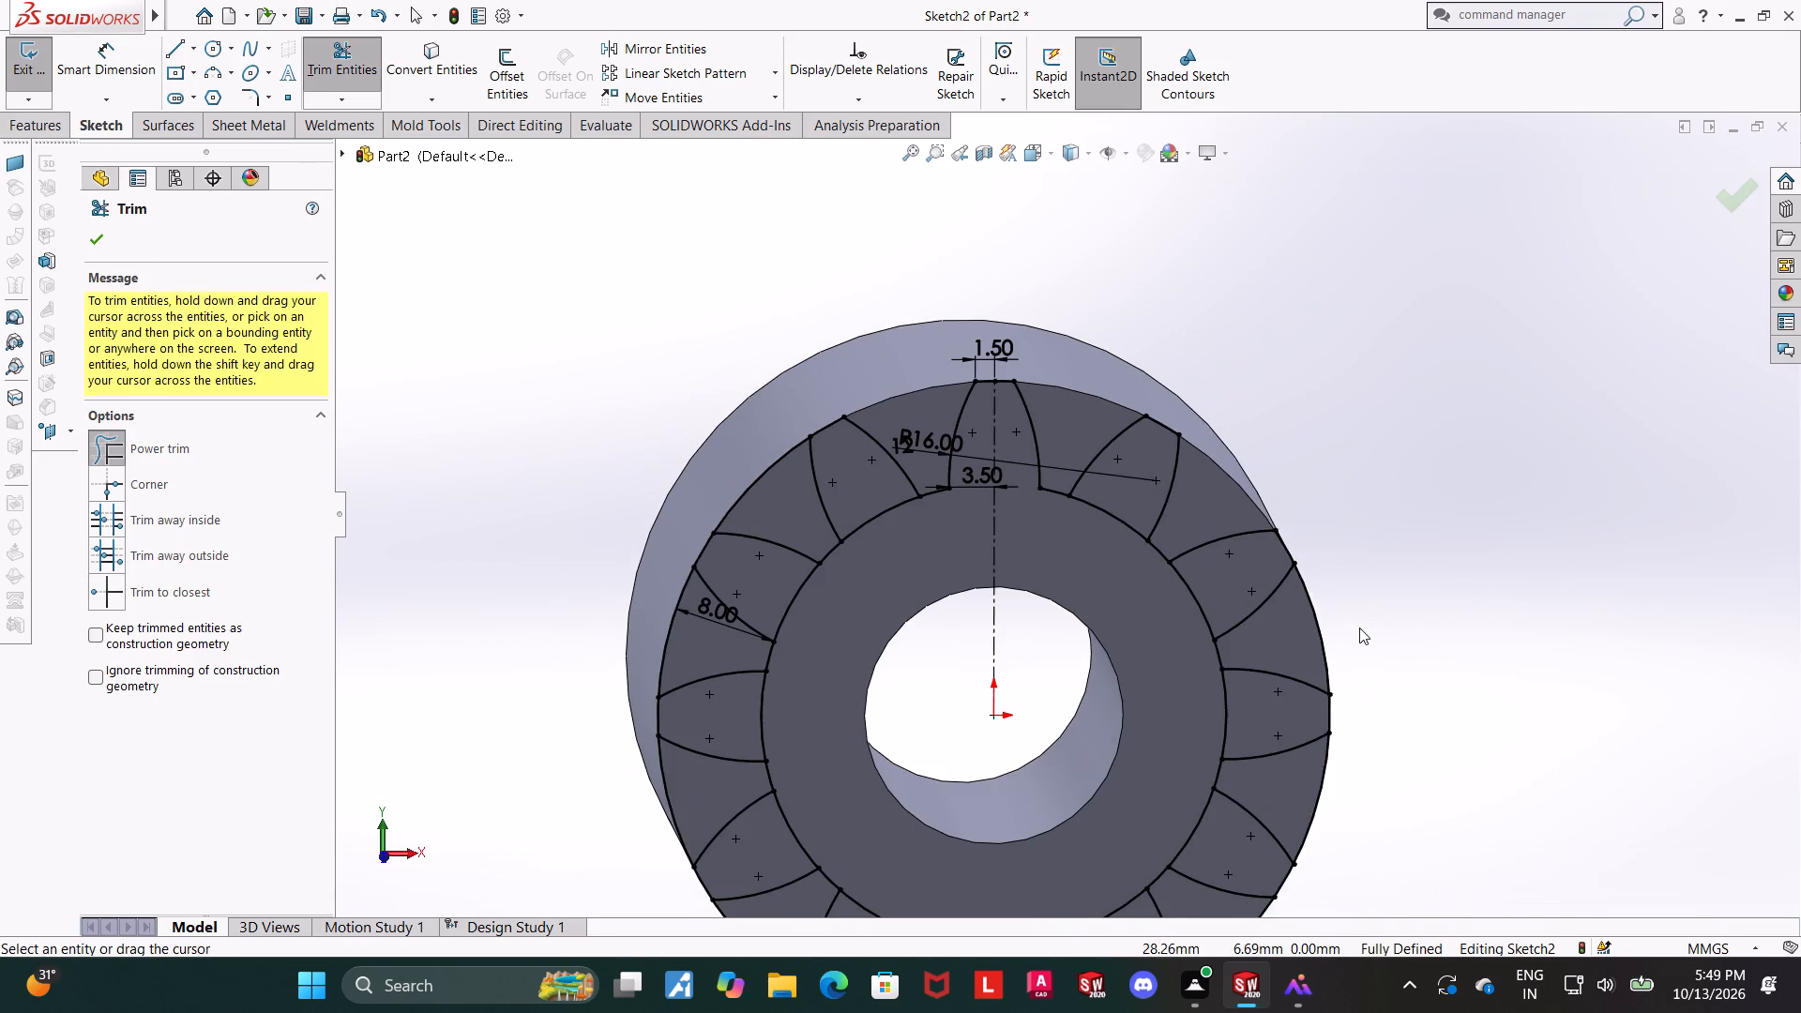
{"action": "left_click_drag", "start_coordinate": [1294, 632], "coordinate": [1427, 603]}
{"action": "scroll", "coordinate": [1359, 705], "scroll_direction": "up", "scroll_amount": 3}
{"action": "scroll", "coordinate": [1218, 643], "scroll_direction": "down", "scroll_amount": 5}
{"action": "left_click_drag", "start_coordinate": [1191, 670], "coordinate": [1116, 639]}
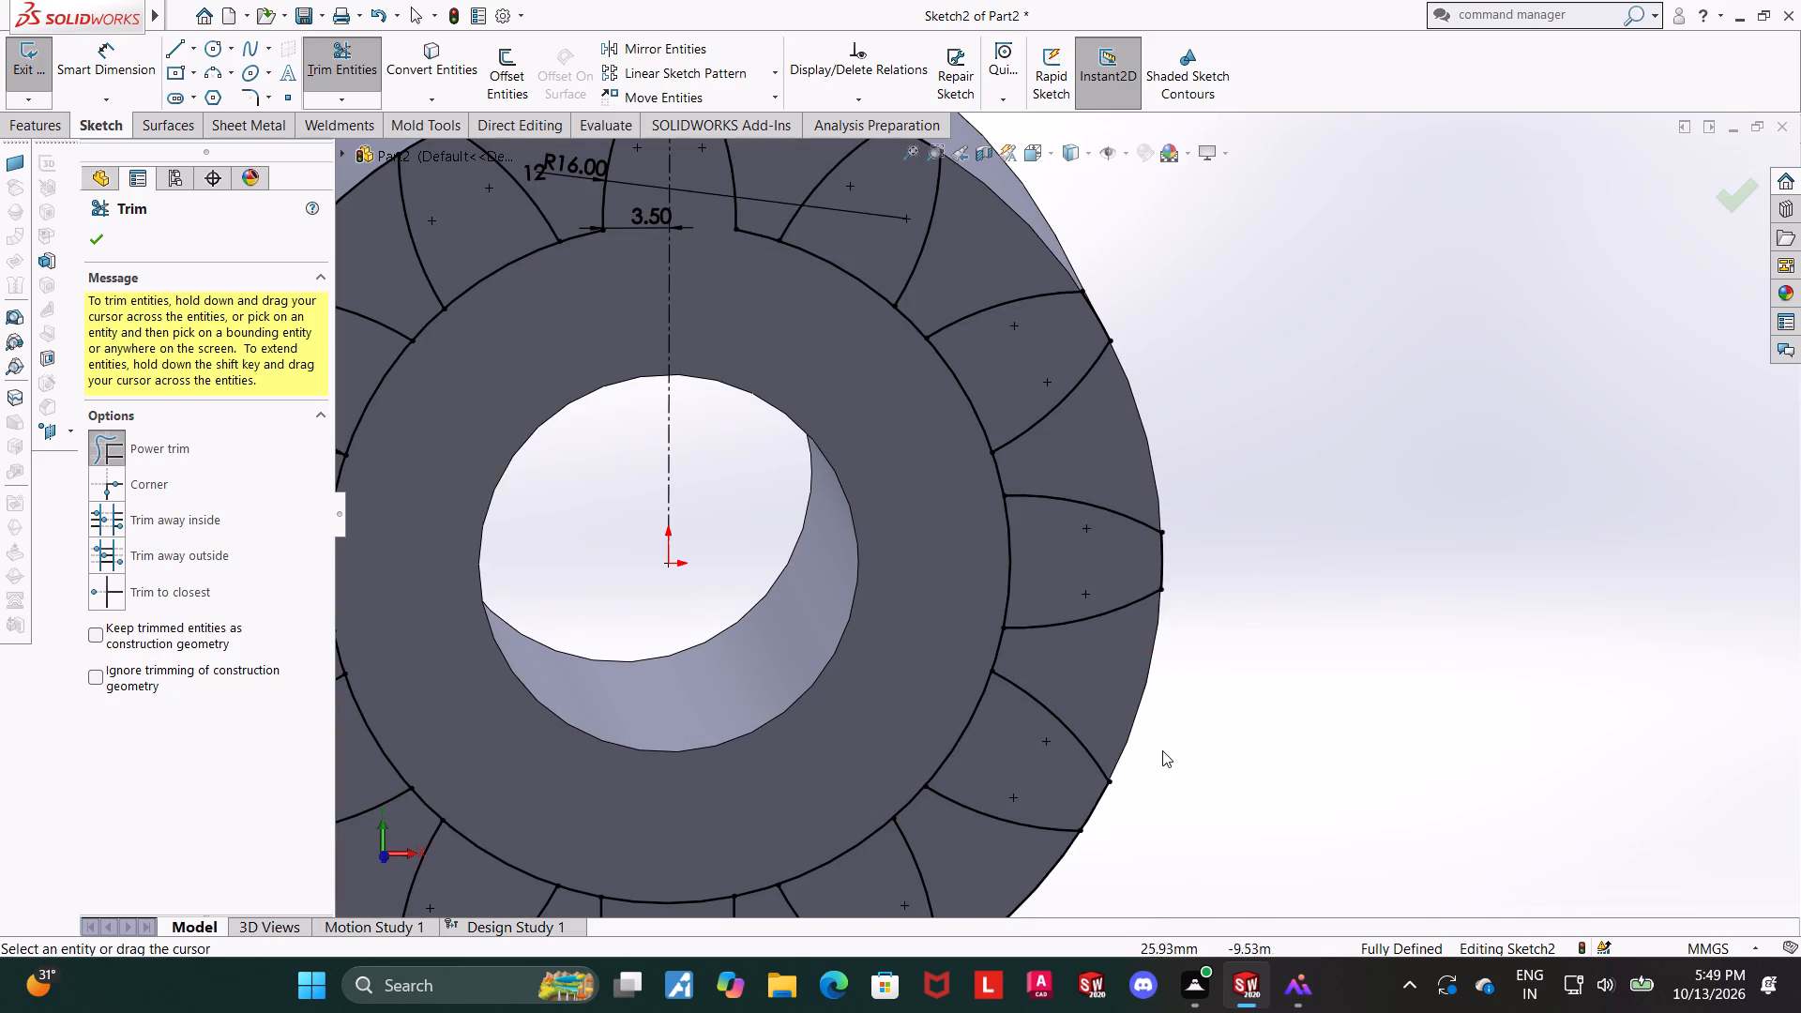
{"action": "scroll", "coordinate": [1162, 750], "scroll_direction": "down", "scroll_amount": 3}
{"action": "scroll", "coordinate": [967, 866], "scroll_direction": "up", "scroll_amount": 6}
{"action": "scroll", "coordinate": [986, 748], "scroll_direction": "down", "scroll_amount": 3}
{"action": "left_click_drag", "start_coordinate": [1021, 618], "coordinate": [1003, 532]}
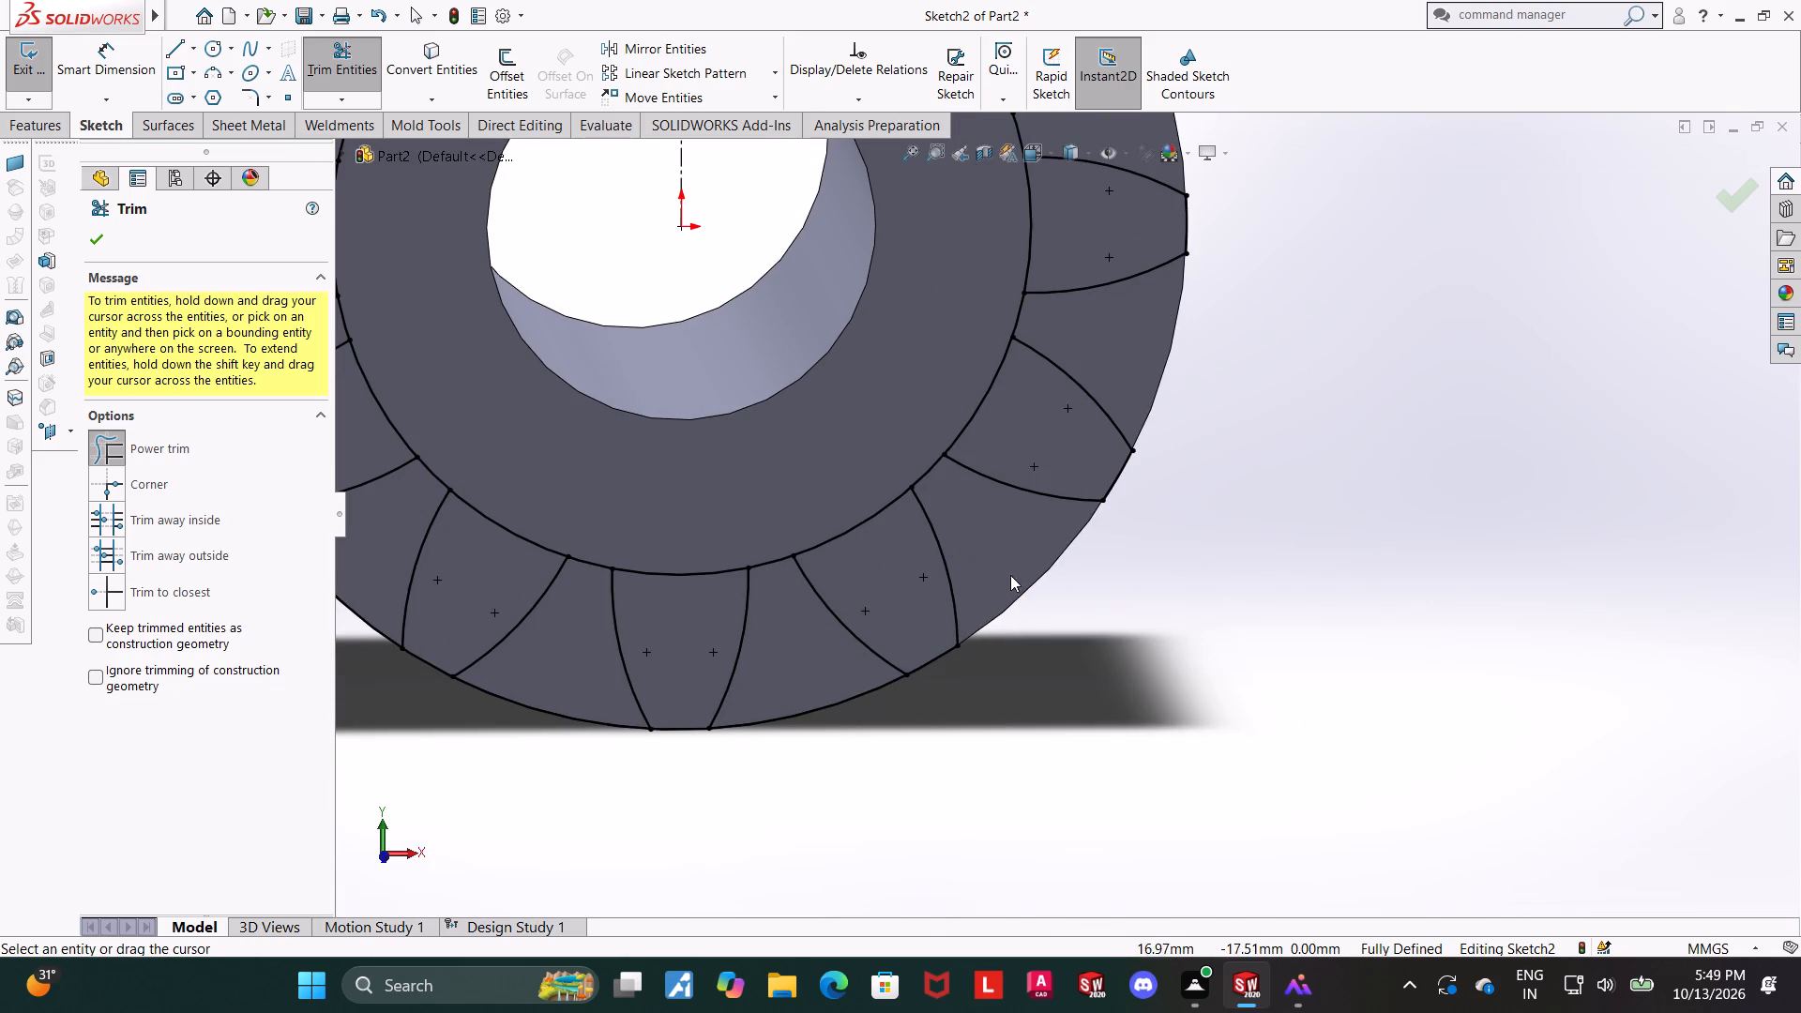
Power-trim the outer circle's remaining segments in the gaps from the five o'clock tooth clockwise to the eleven o'clock tooth.
{"action": "left_click_drag", "start_coordinate": [829, 728], "coordinate": [816, 669]}
{"action": "left_click_drag", "start_coordinate": [485, 747], "coordinate": [520, 676]}
{"action": "scroll", "coordinate": [519, 692], "scroll_direction": "up", "scroll_amount": 2}
{"action": "scroll", "coordinate": [519, 693], "scroll_direction": "down", "scroll_amount": 3}
{"action": "left_click_drag", "start_coordinate": [652, 473], "coordinate": [691, 416]}
{"action": "scroll", "coordinate": [684, 426], "scroll_direction": "up", "scroll_amount": 2}
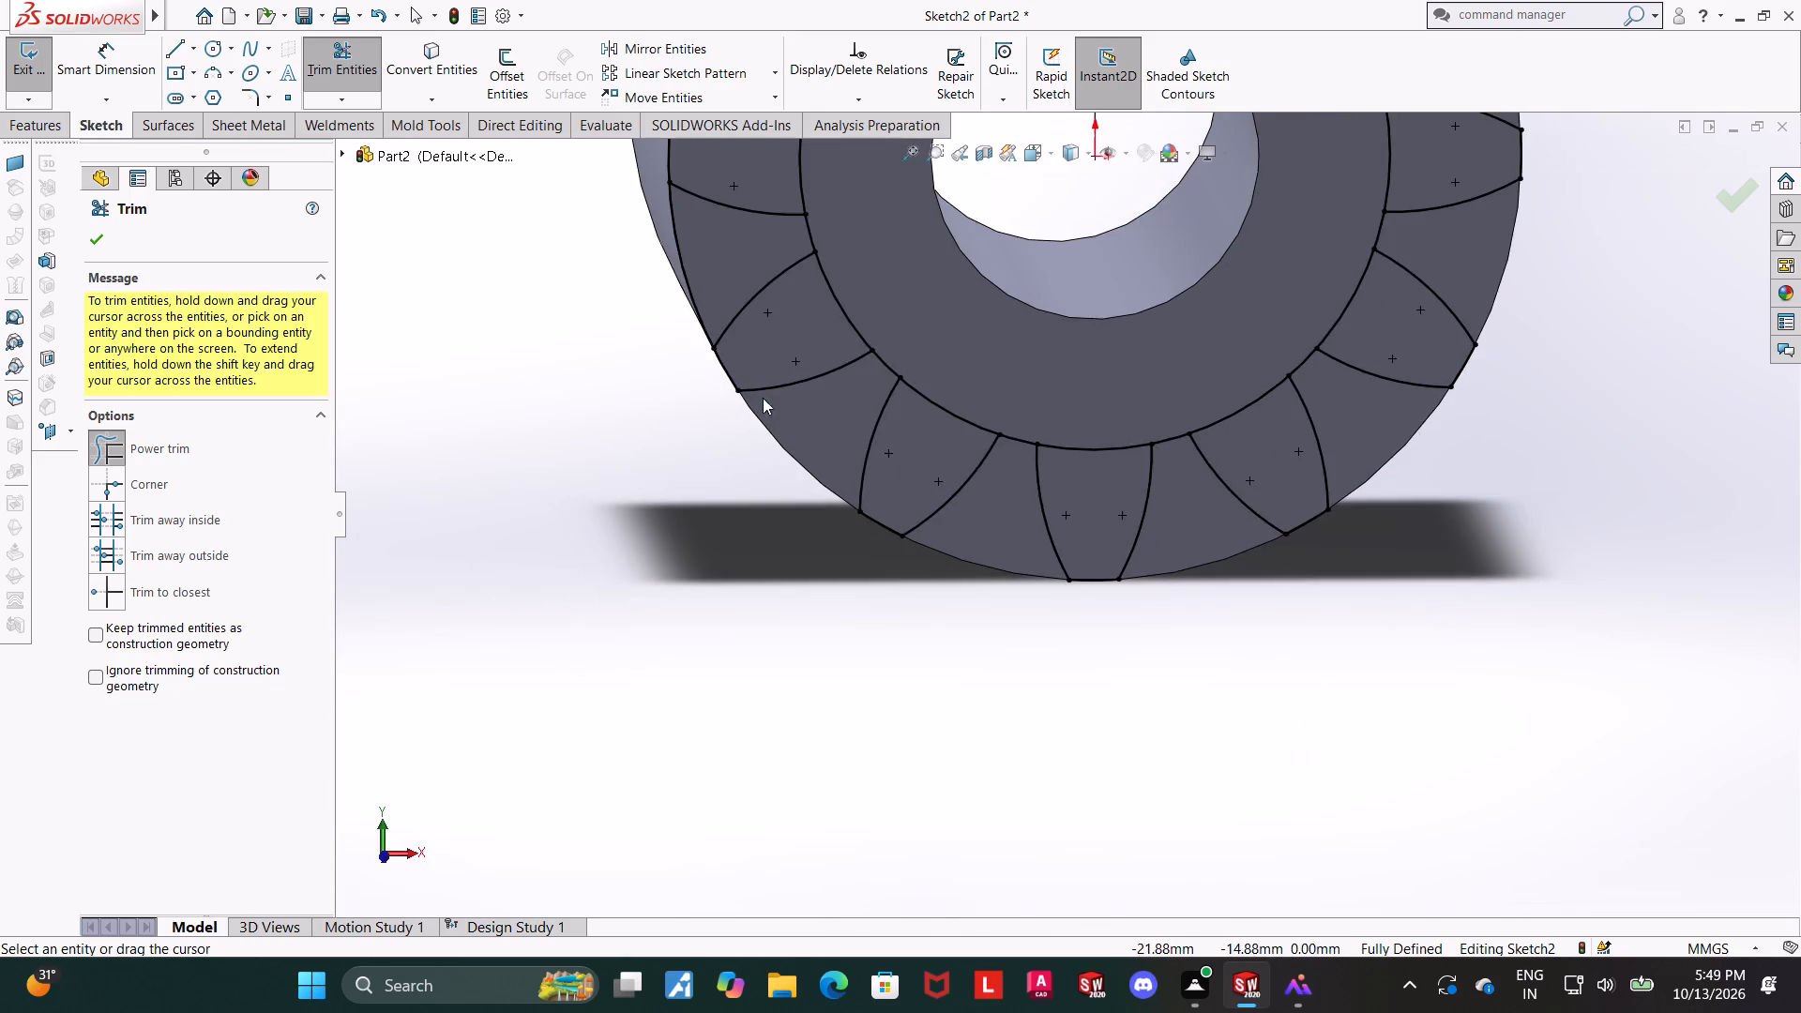
{"action": "scroll", "coordinate": [784, 398], "scroll_direction": "up", "scroll_amount": 3}
{"action": "scroll", "coordinate": [852, 292], "scroll_direction": "down", "scroll_amount": 3}
{"action": "left_click_drag", "start_coordinate": [907, 457], "coordinate": [827, 456]}
{"action": "scroll", "coordinate": [887, 394], "scroll_direction": "up", "scroll_amount": 2}
{"action": "scroll", "coordinate": [958, 283], "scroll_direction": "down", "scroll_amount": 4}
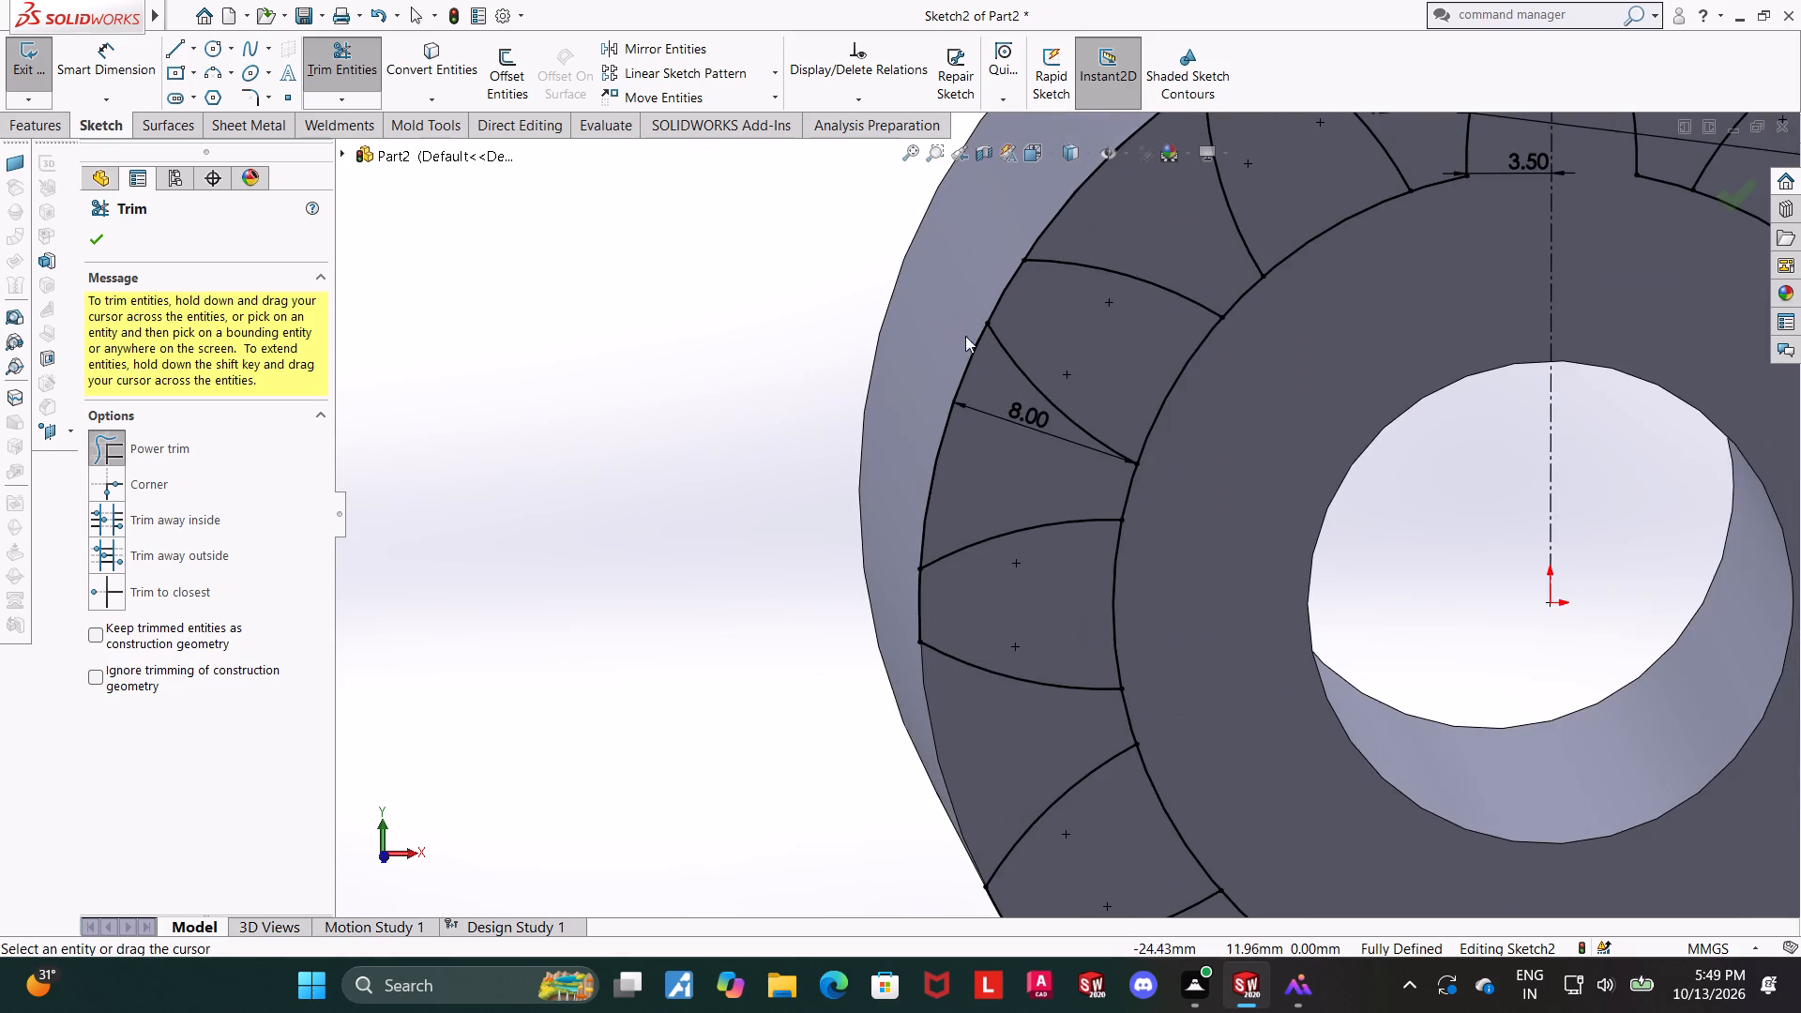
{"action": "left_click_drag", "start_coordinate": [1004, 464], "coordinate": [843, 417]}
{"action": "scroll", "coordinate": [993, 373], "scroll_direction": "up", "scroll_amount": 3}
{"action": "scroll", "coordinate": [1086, 343], "scroll_direction": "down", "scroll_amount": 3}
{"action": "left_click_drag", "start_coordinate": [1157, 334], "coordinate": [1115, 253]}
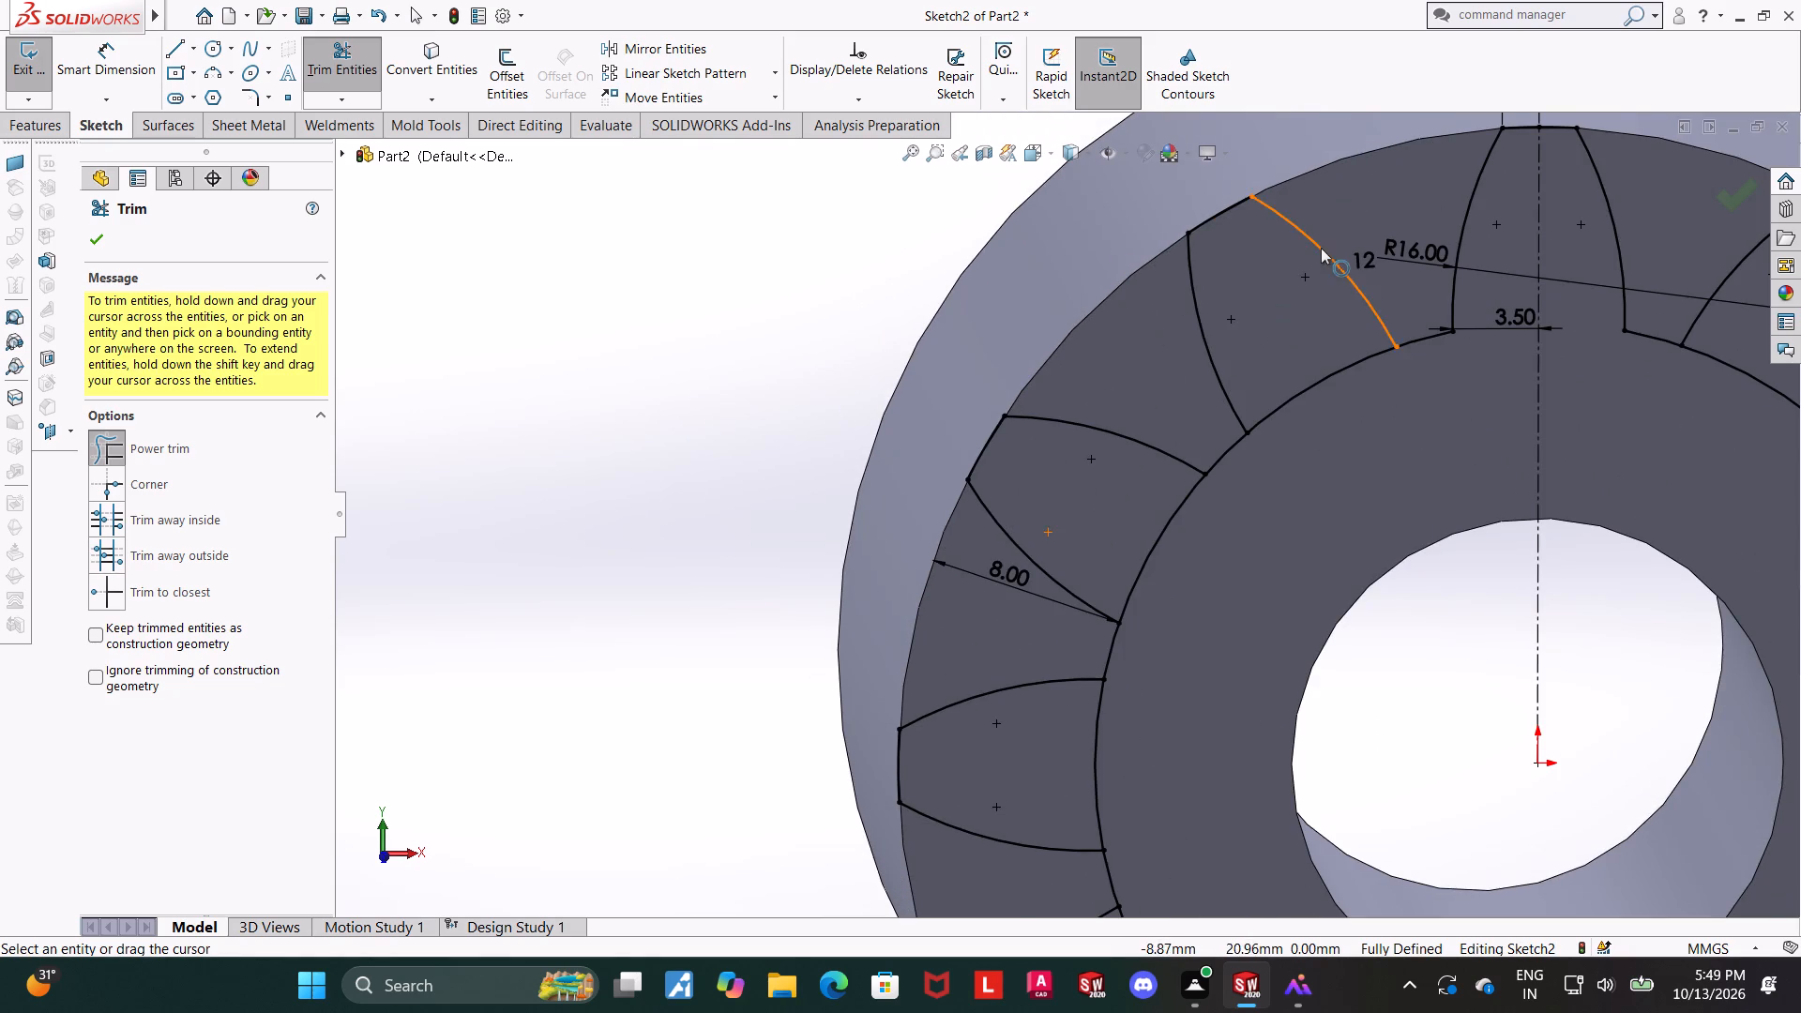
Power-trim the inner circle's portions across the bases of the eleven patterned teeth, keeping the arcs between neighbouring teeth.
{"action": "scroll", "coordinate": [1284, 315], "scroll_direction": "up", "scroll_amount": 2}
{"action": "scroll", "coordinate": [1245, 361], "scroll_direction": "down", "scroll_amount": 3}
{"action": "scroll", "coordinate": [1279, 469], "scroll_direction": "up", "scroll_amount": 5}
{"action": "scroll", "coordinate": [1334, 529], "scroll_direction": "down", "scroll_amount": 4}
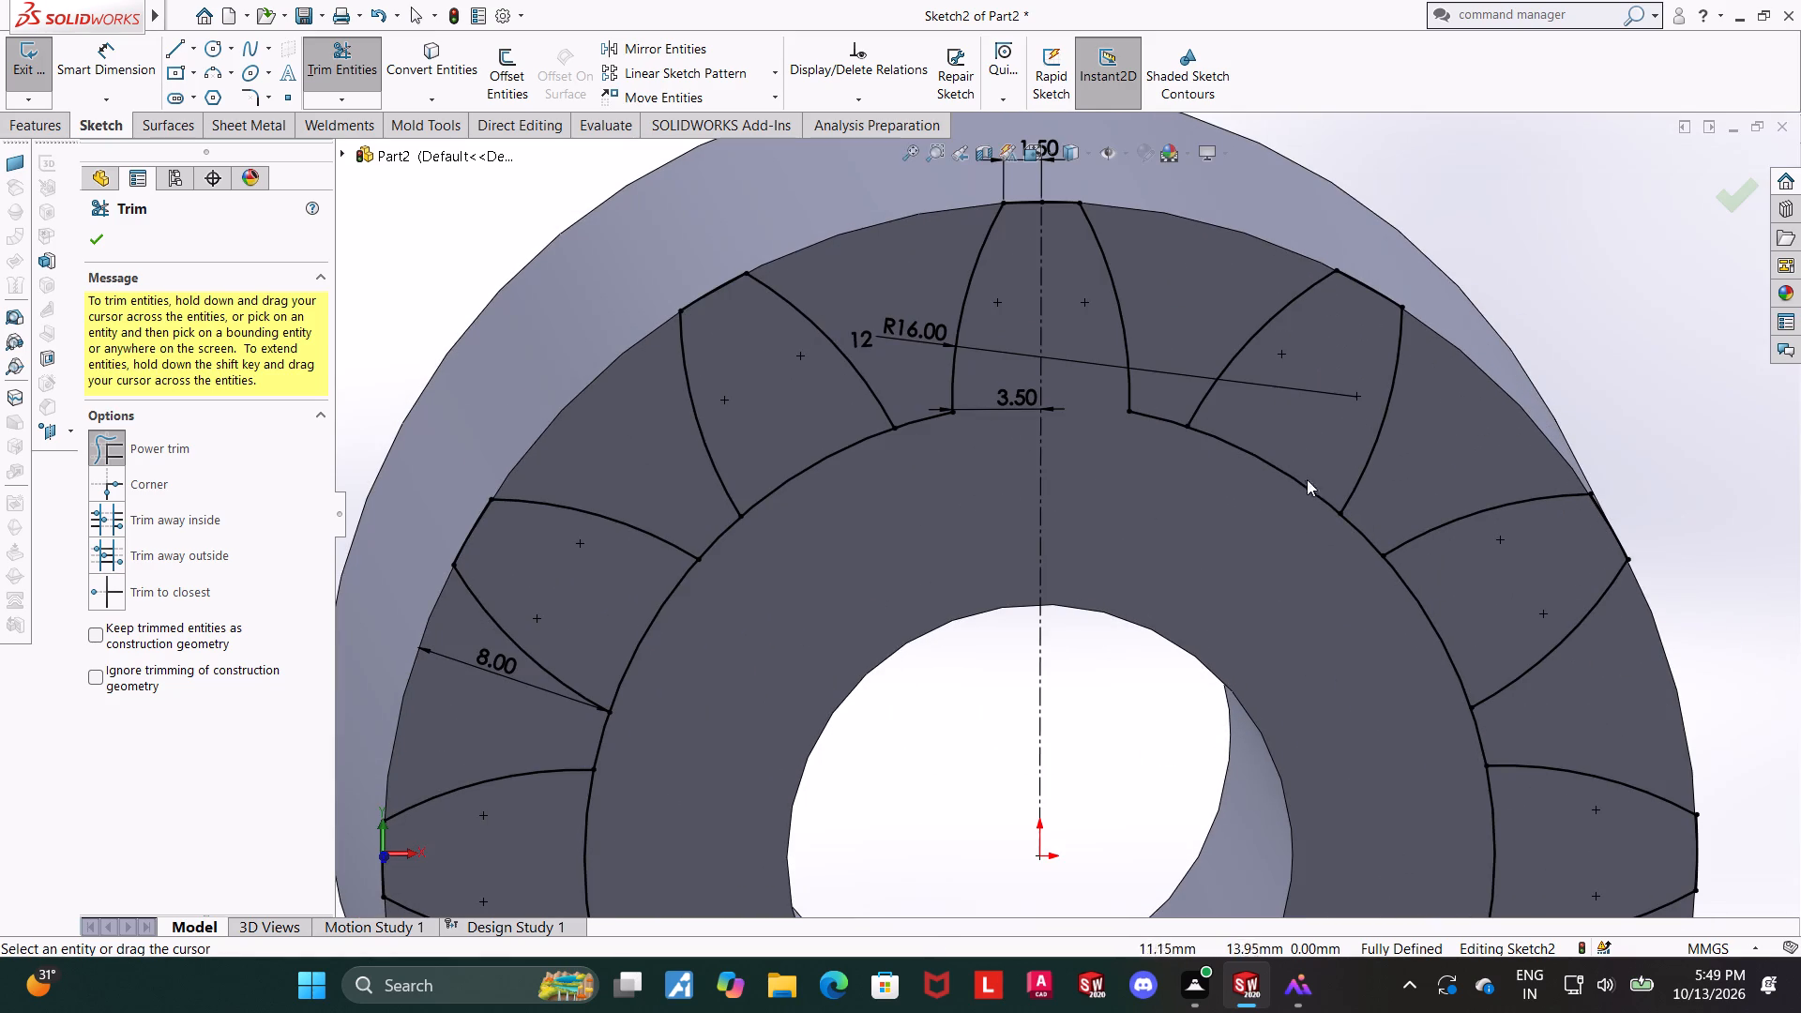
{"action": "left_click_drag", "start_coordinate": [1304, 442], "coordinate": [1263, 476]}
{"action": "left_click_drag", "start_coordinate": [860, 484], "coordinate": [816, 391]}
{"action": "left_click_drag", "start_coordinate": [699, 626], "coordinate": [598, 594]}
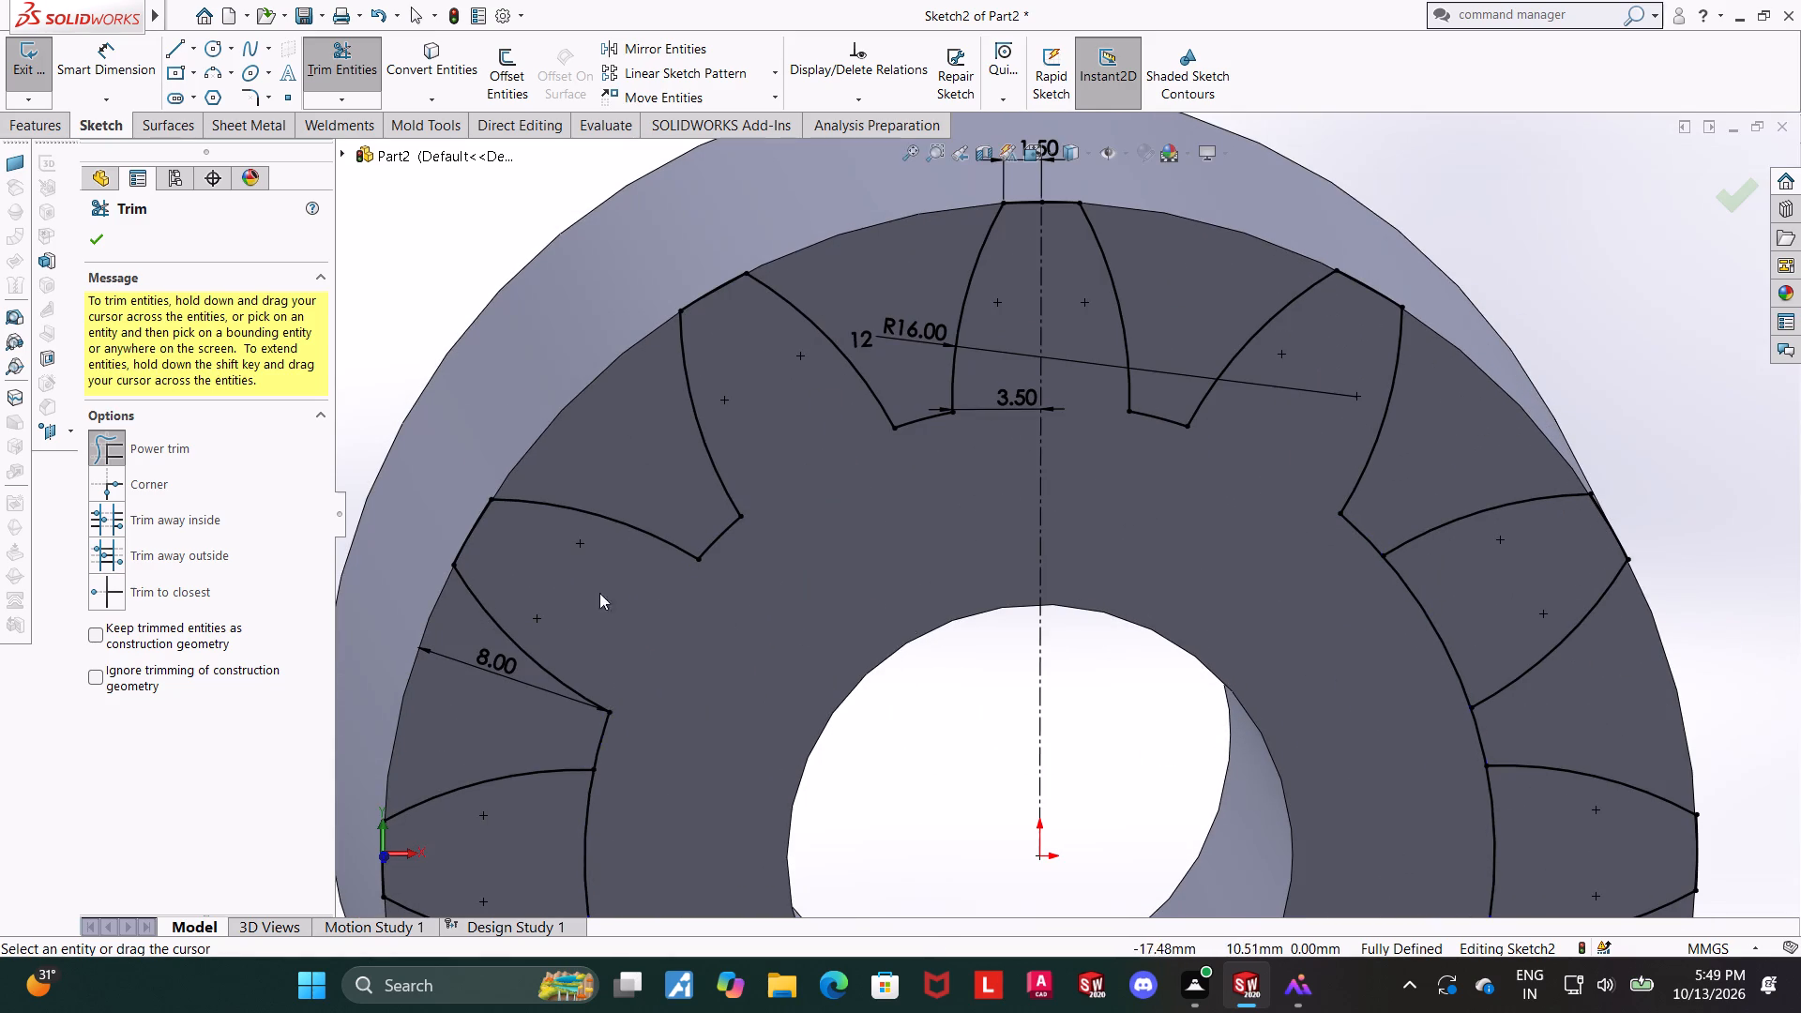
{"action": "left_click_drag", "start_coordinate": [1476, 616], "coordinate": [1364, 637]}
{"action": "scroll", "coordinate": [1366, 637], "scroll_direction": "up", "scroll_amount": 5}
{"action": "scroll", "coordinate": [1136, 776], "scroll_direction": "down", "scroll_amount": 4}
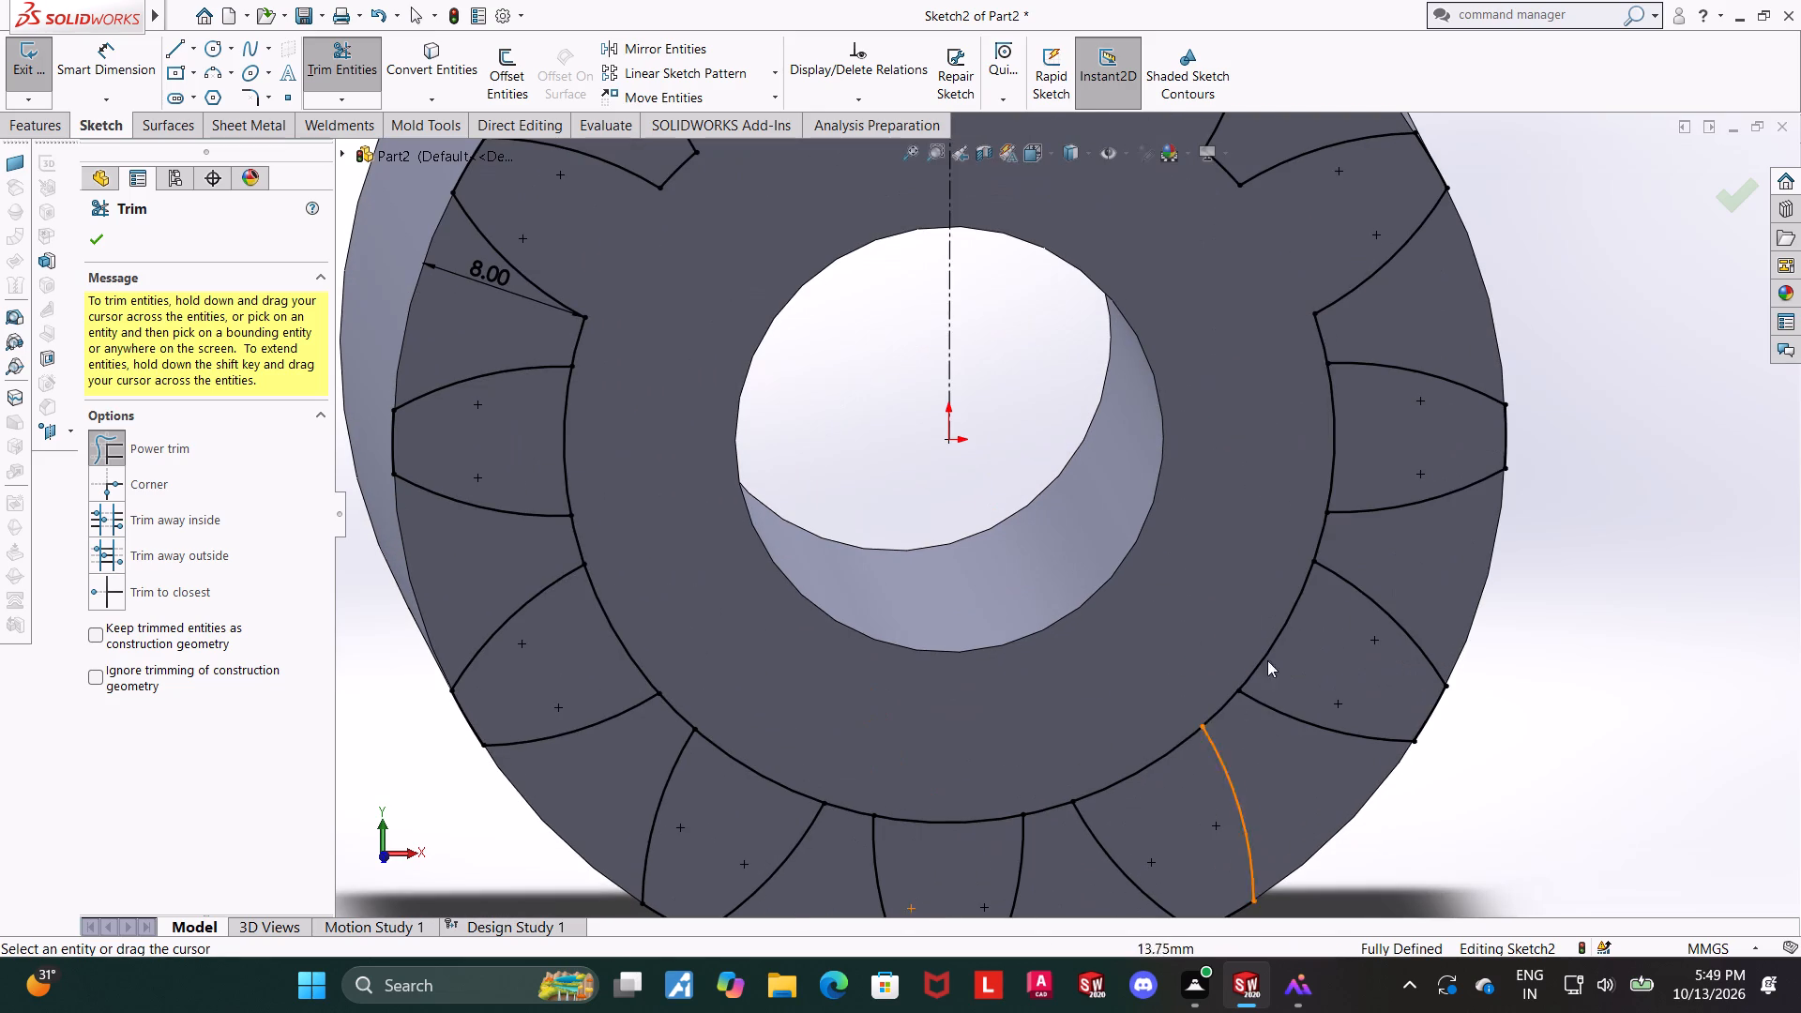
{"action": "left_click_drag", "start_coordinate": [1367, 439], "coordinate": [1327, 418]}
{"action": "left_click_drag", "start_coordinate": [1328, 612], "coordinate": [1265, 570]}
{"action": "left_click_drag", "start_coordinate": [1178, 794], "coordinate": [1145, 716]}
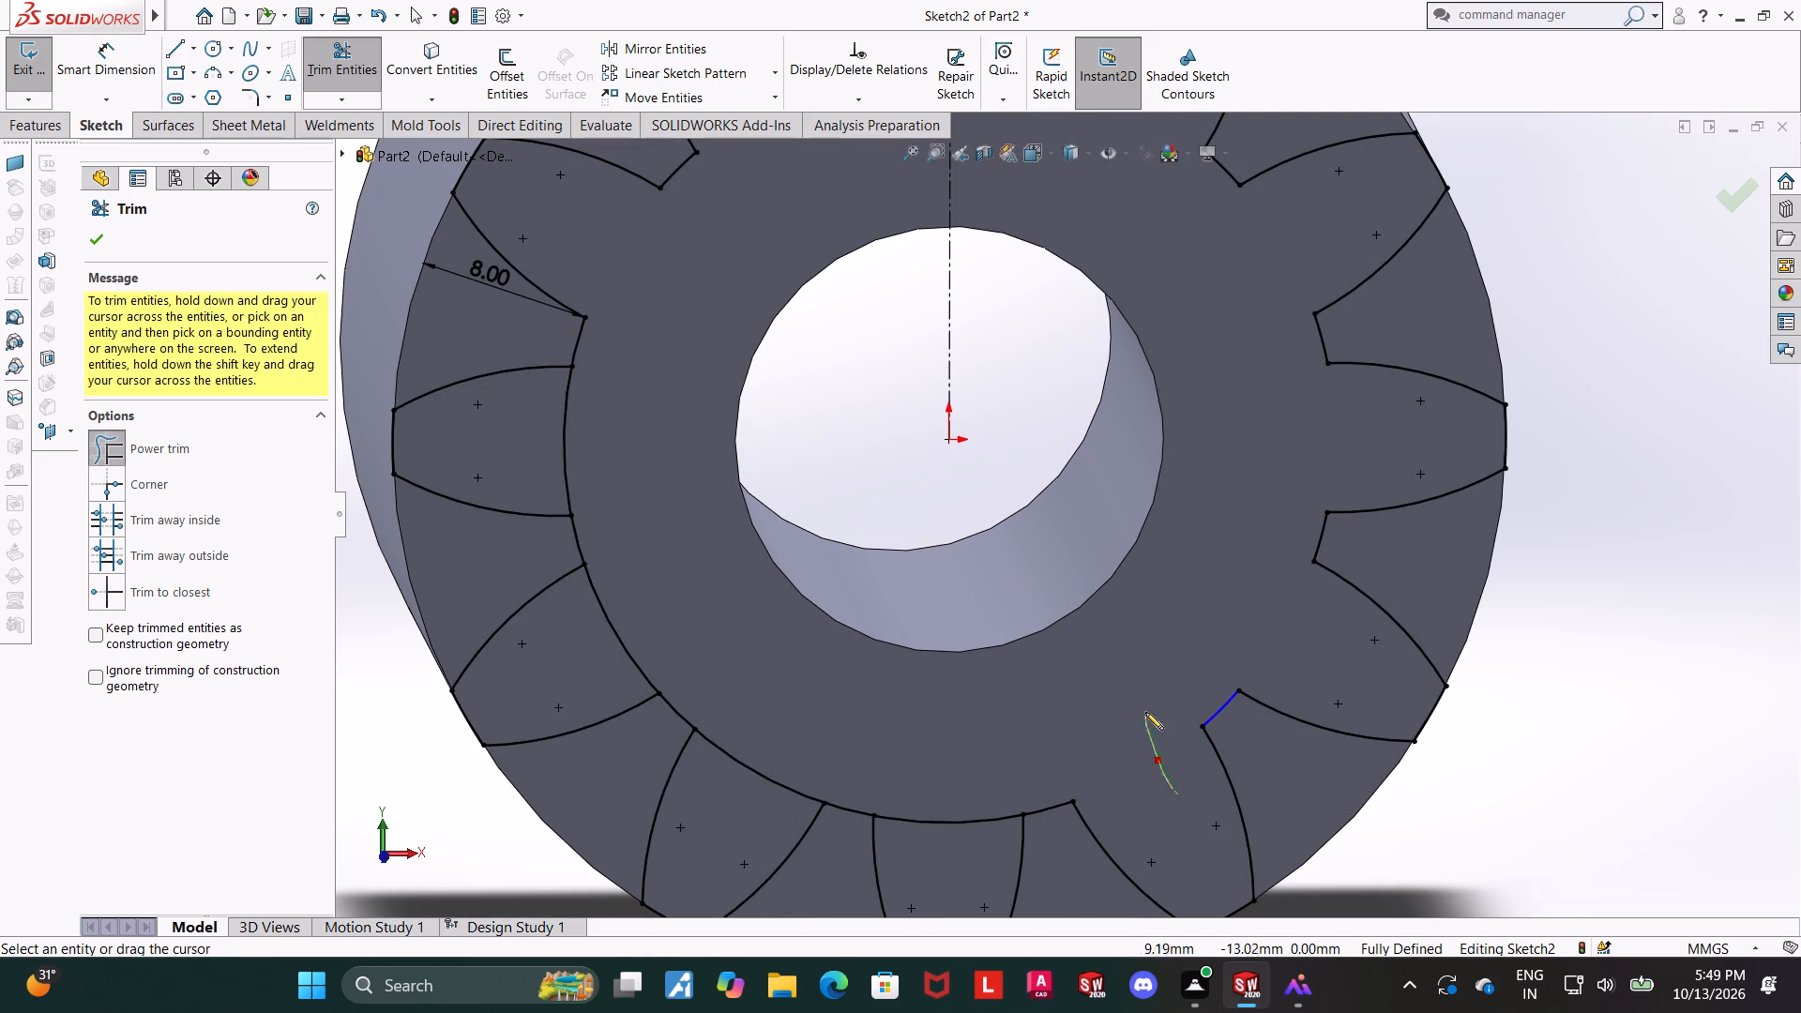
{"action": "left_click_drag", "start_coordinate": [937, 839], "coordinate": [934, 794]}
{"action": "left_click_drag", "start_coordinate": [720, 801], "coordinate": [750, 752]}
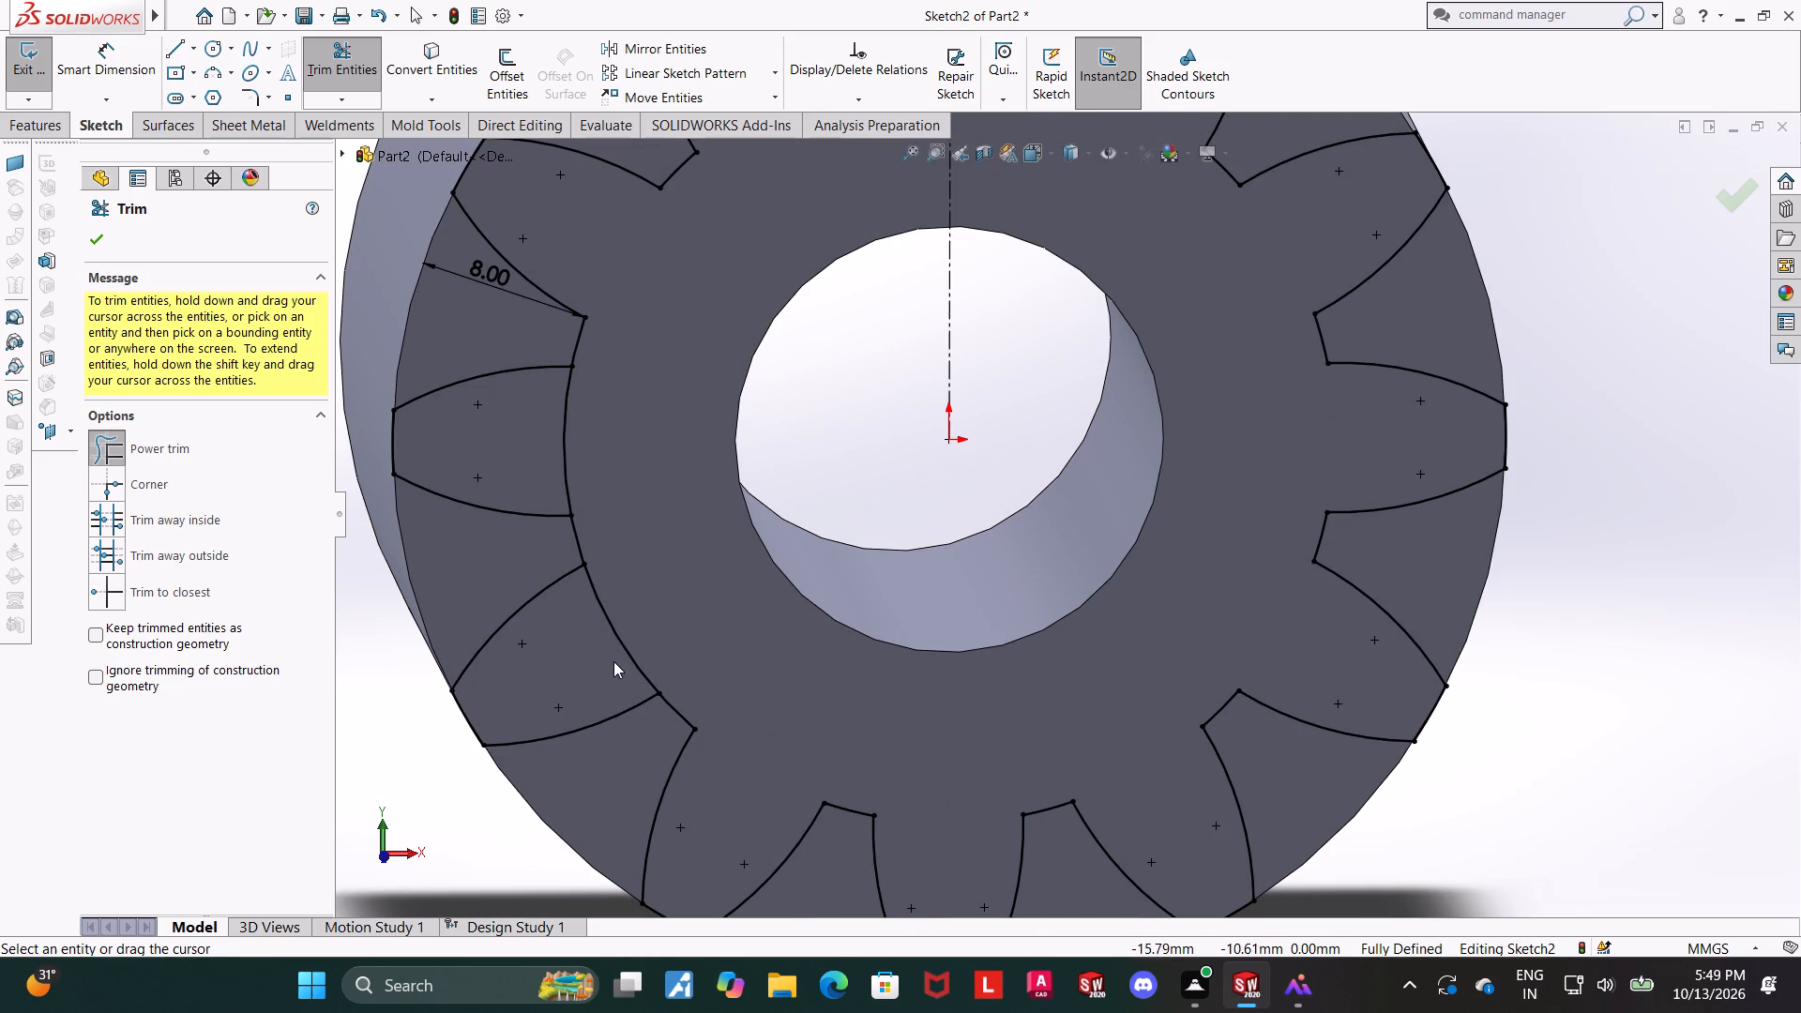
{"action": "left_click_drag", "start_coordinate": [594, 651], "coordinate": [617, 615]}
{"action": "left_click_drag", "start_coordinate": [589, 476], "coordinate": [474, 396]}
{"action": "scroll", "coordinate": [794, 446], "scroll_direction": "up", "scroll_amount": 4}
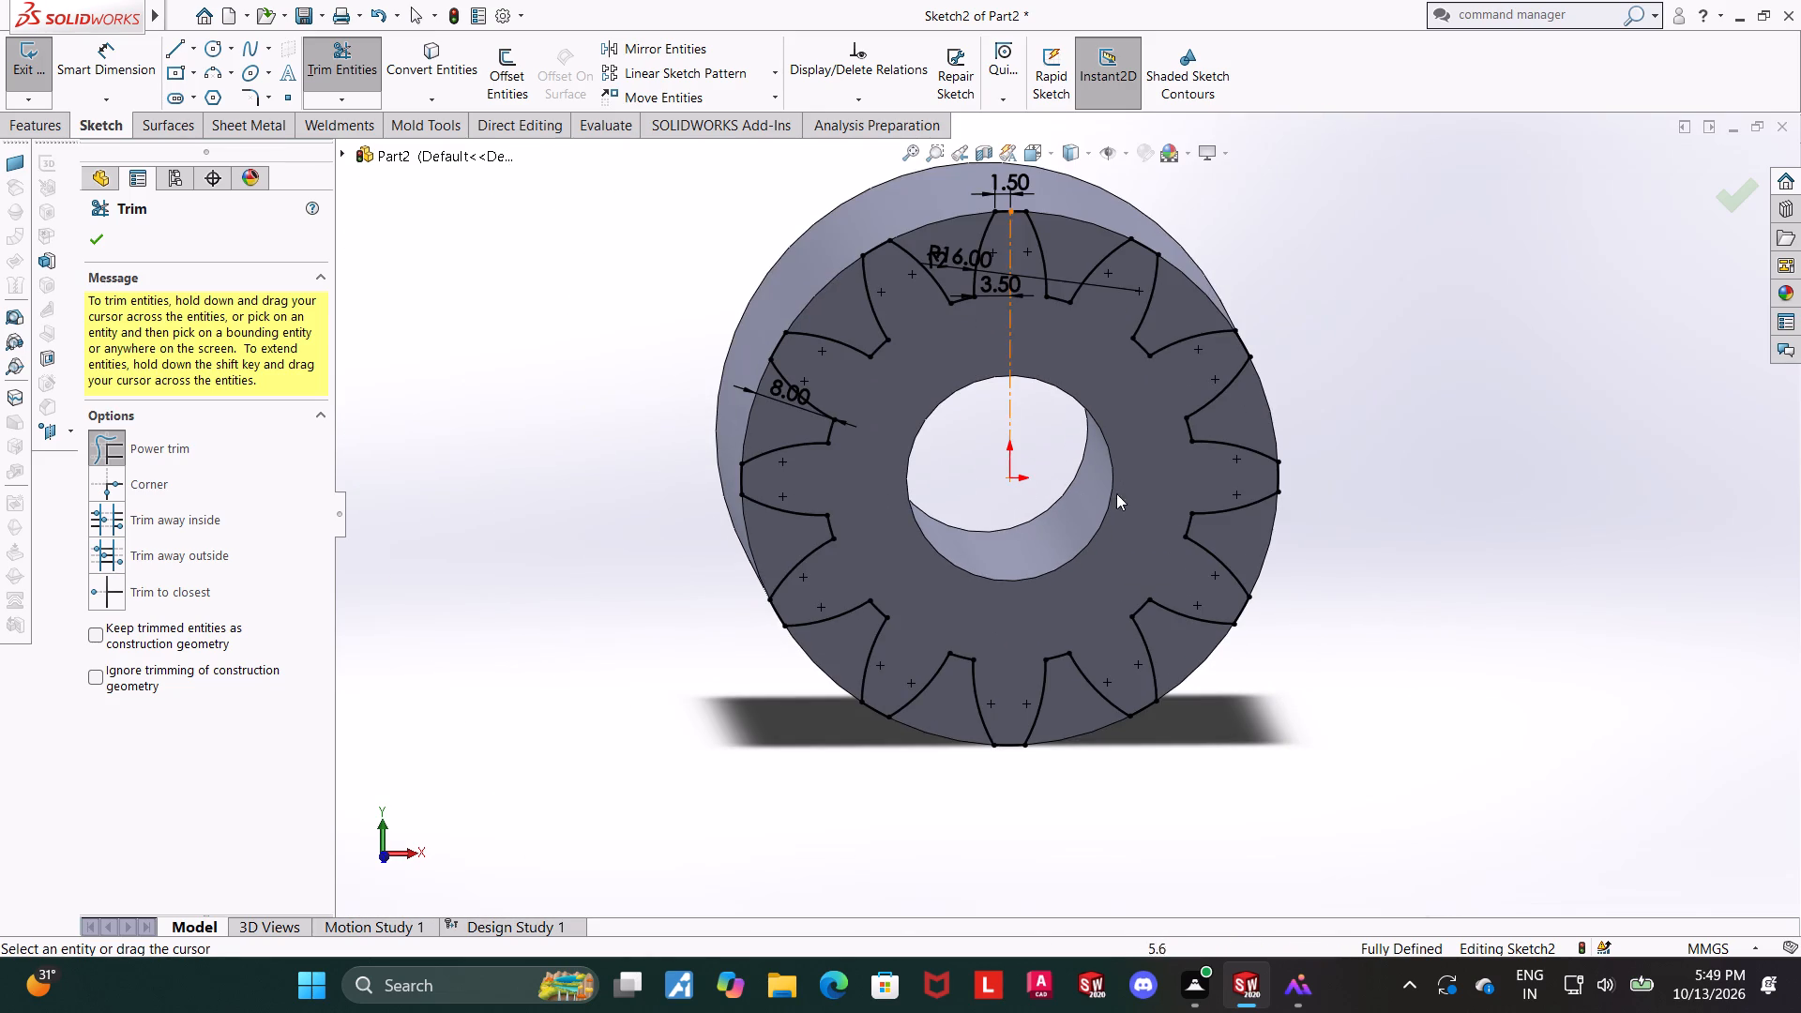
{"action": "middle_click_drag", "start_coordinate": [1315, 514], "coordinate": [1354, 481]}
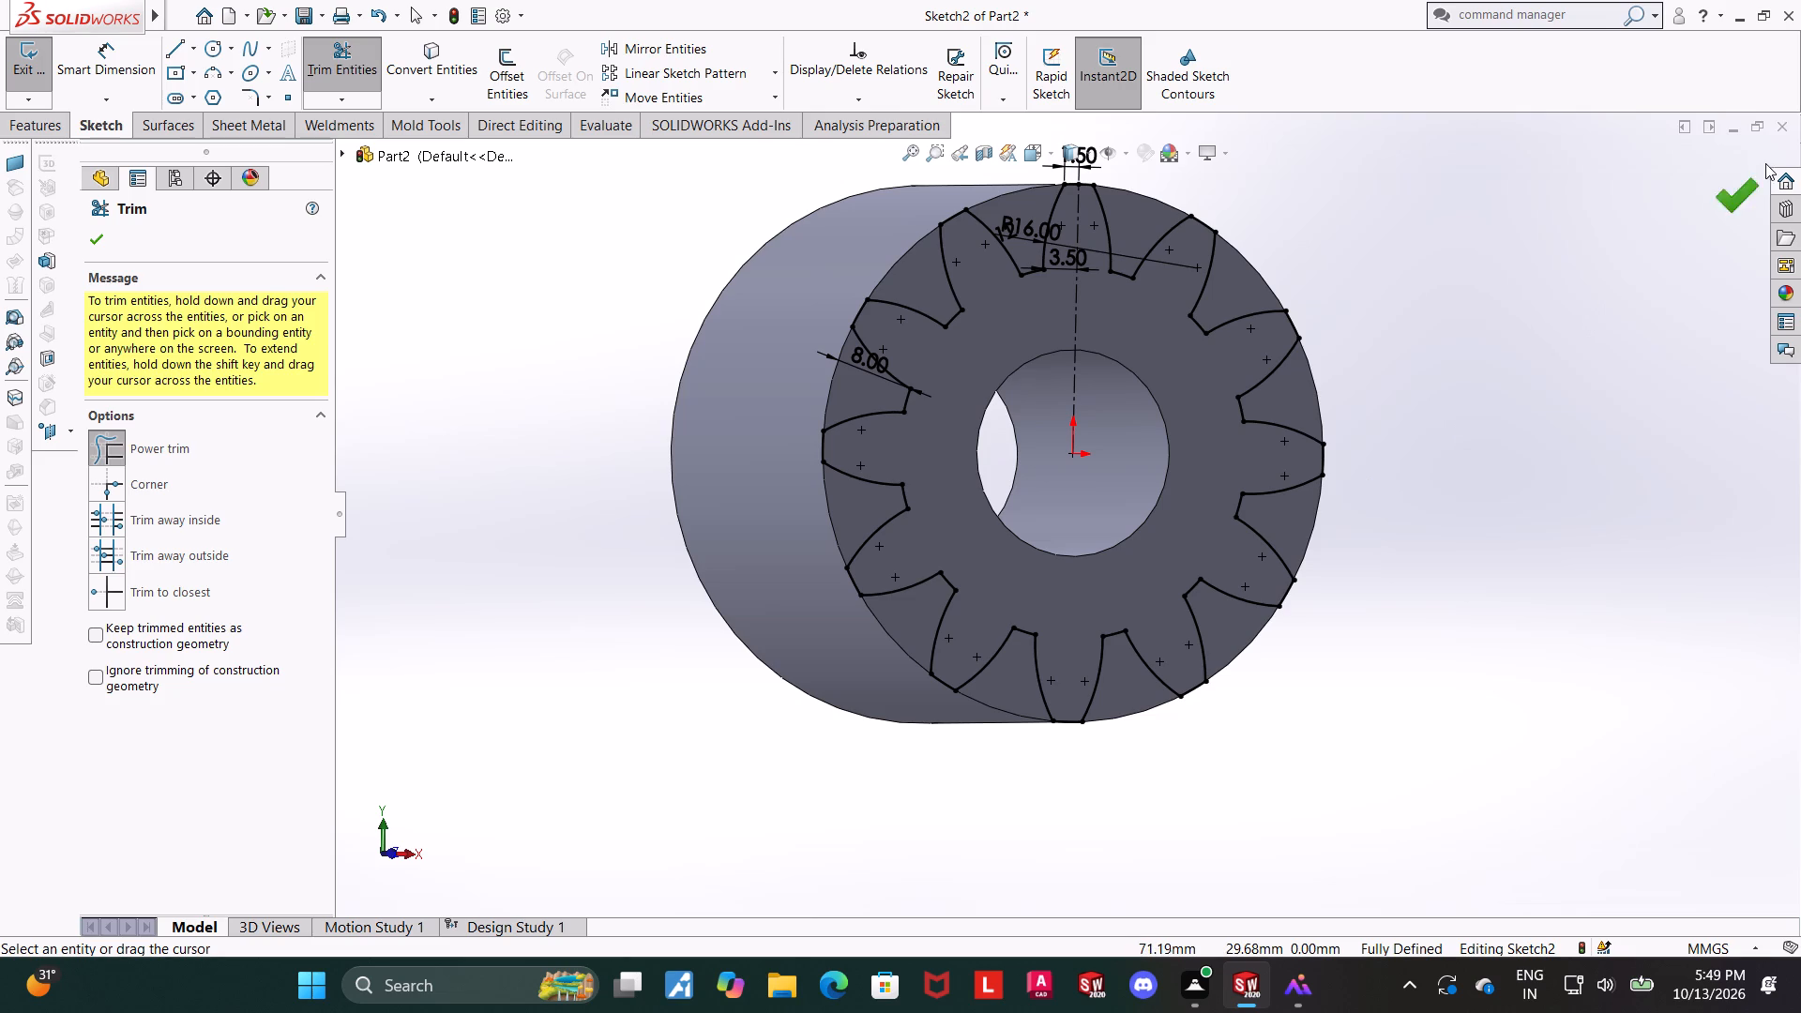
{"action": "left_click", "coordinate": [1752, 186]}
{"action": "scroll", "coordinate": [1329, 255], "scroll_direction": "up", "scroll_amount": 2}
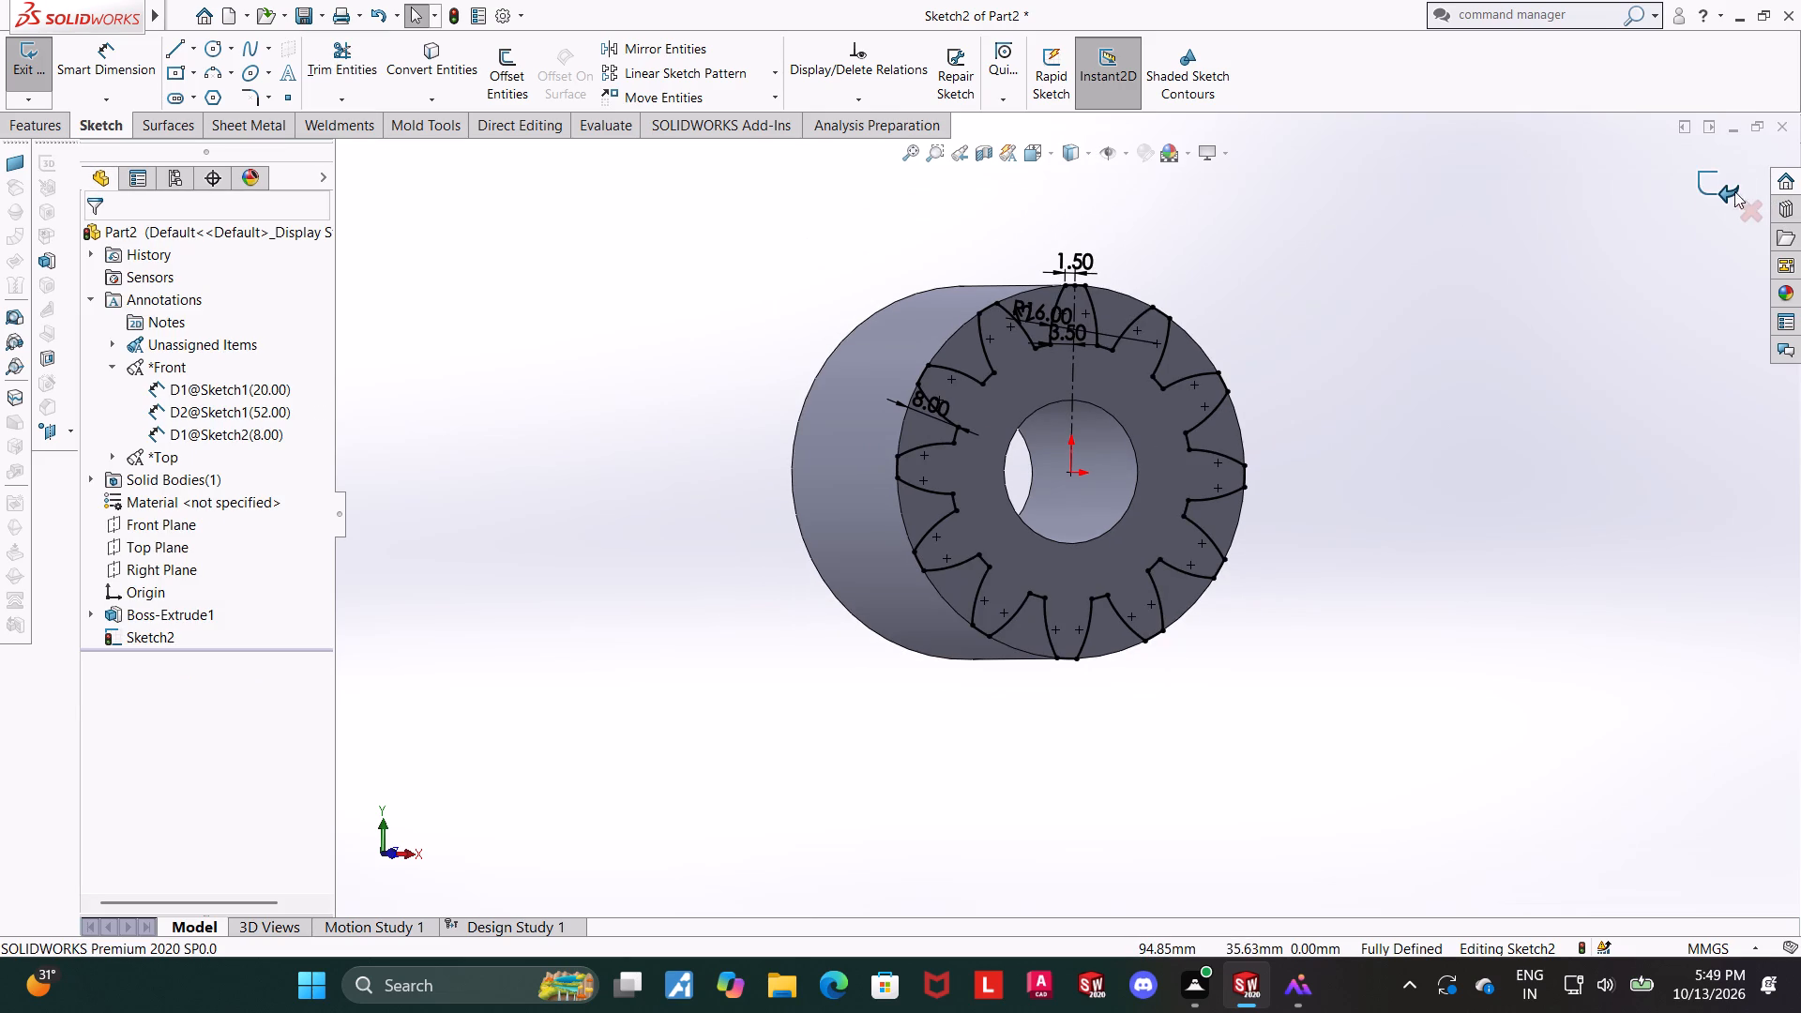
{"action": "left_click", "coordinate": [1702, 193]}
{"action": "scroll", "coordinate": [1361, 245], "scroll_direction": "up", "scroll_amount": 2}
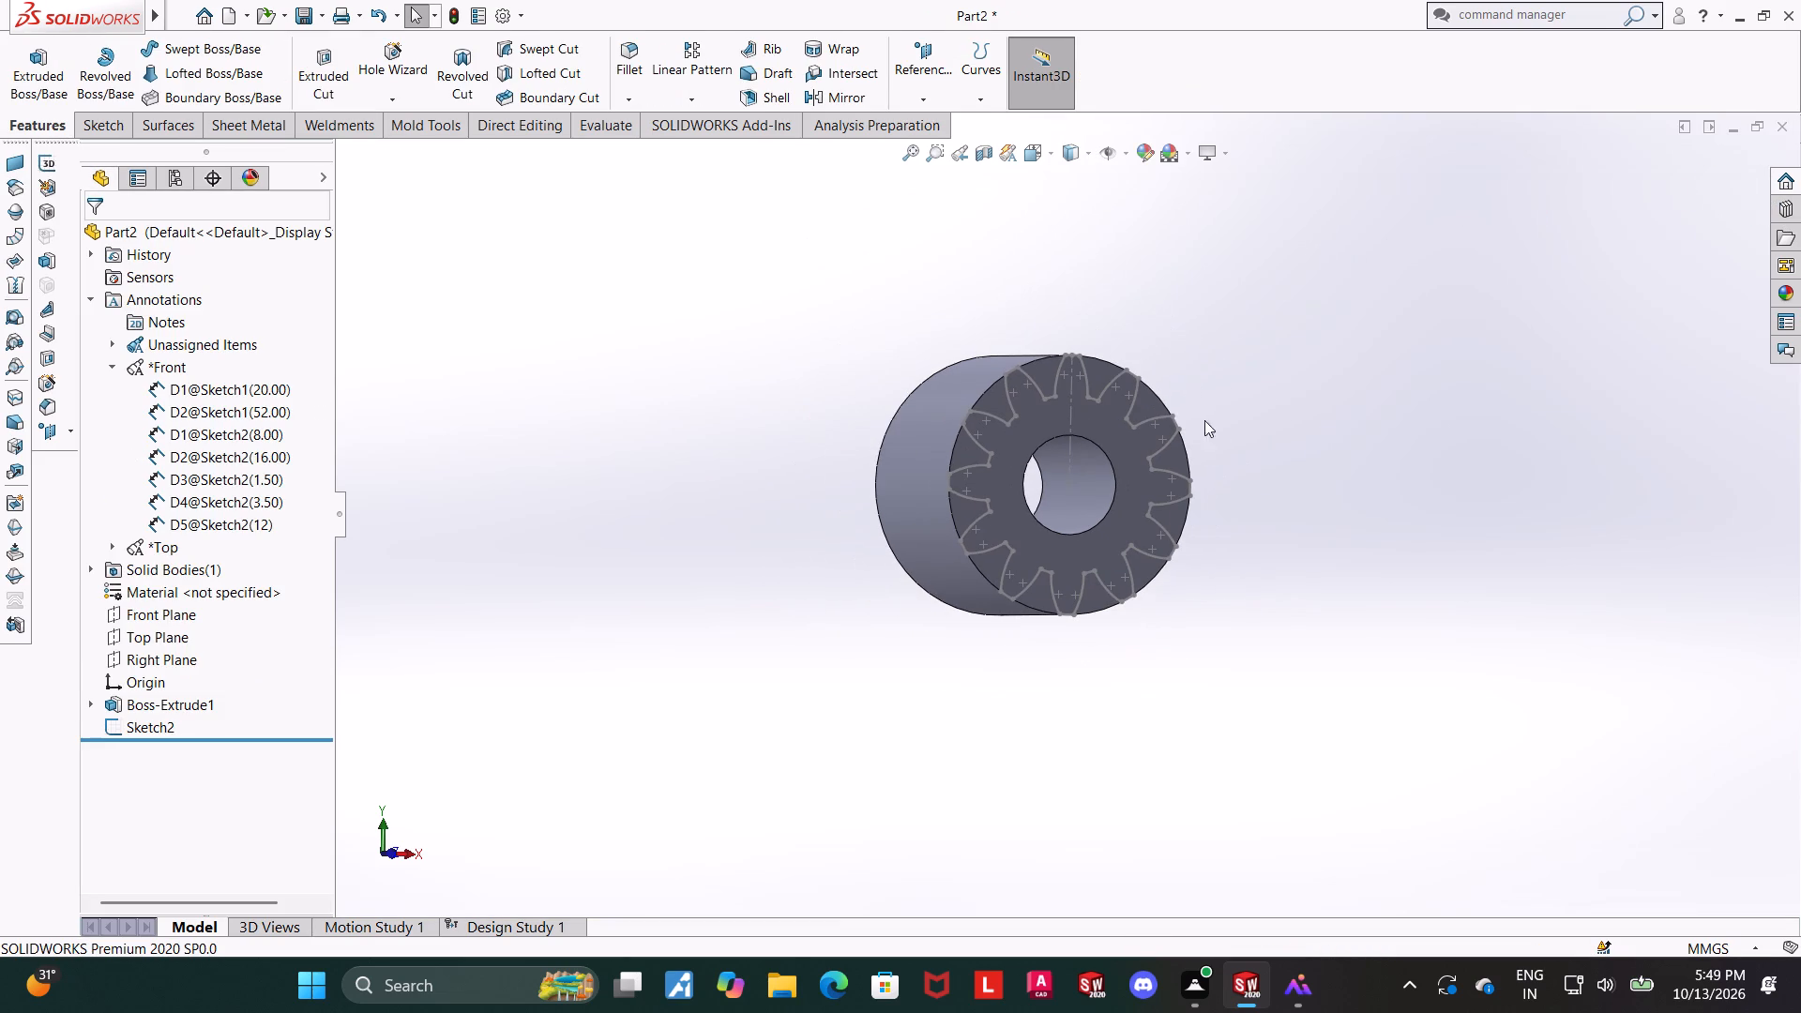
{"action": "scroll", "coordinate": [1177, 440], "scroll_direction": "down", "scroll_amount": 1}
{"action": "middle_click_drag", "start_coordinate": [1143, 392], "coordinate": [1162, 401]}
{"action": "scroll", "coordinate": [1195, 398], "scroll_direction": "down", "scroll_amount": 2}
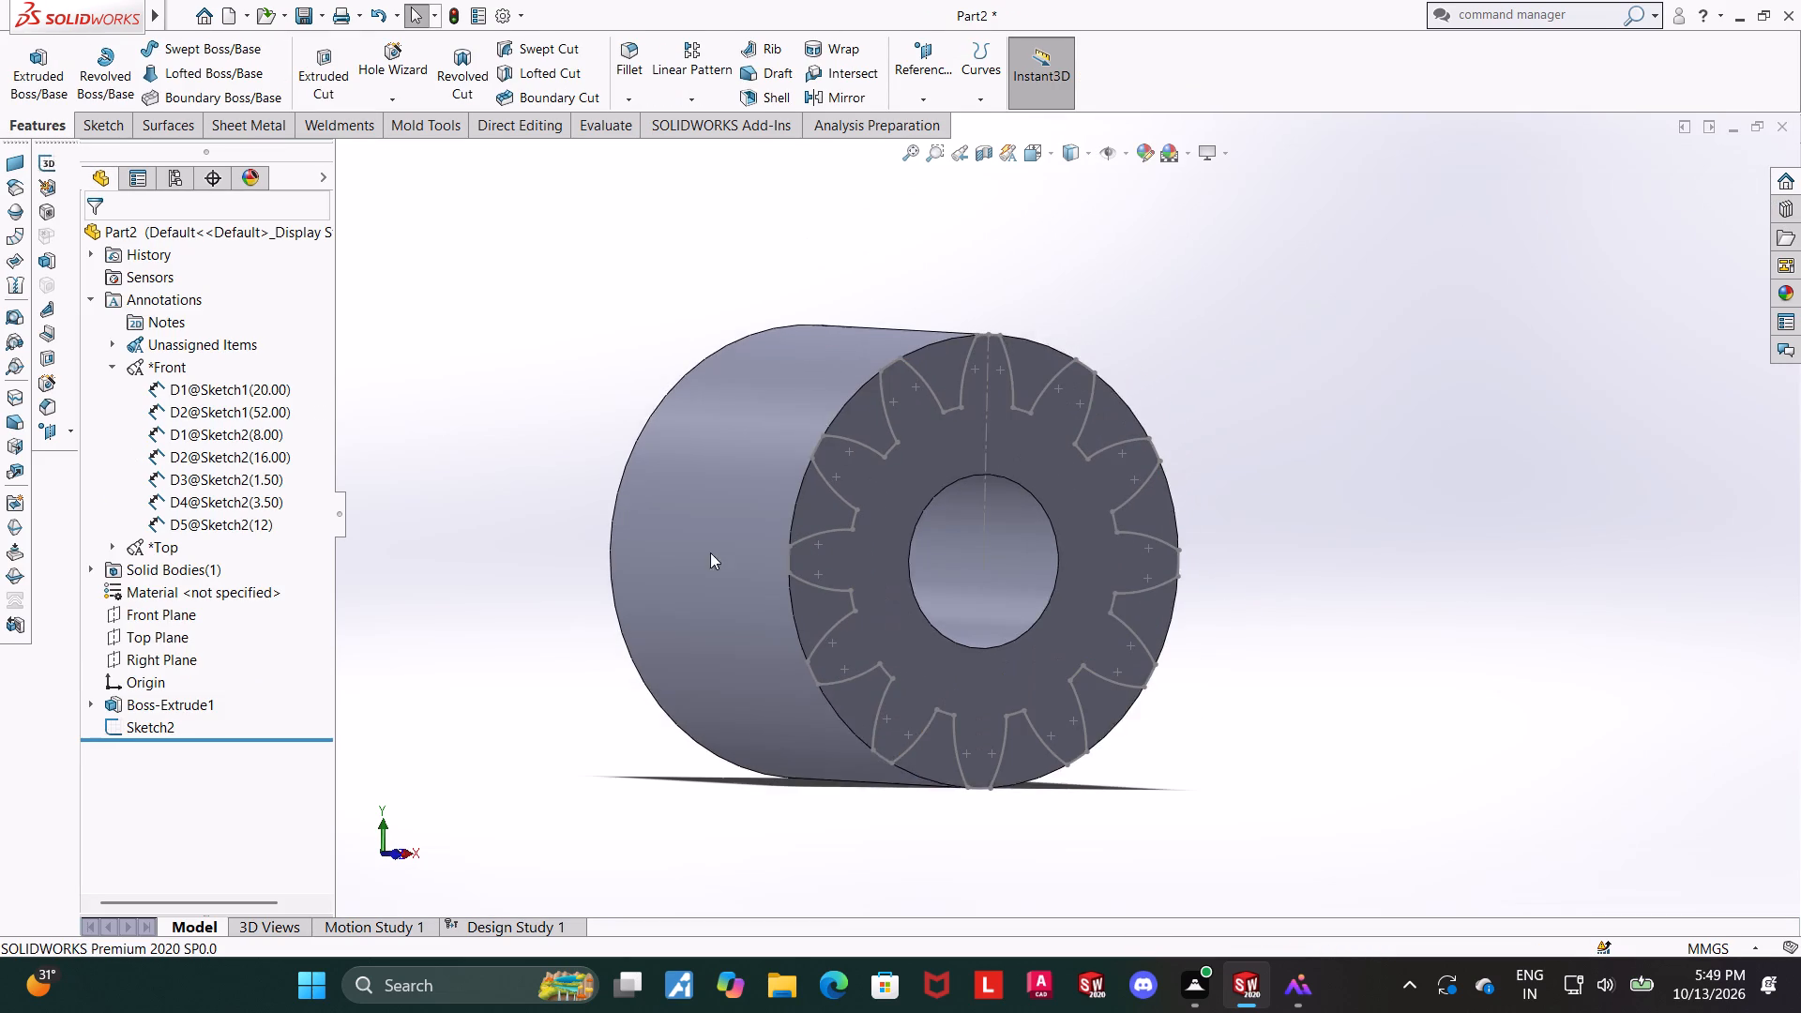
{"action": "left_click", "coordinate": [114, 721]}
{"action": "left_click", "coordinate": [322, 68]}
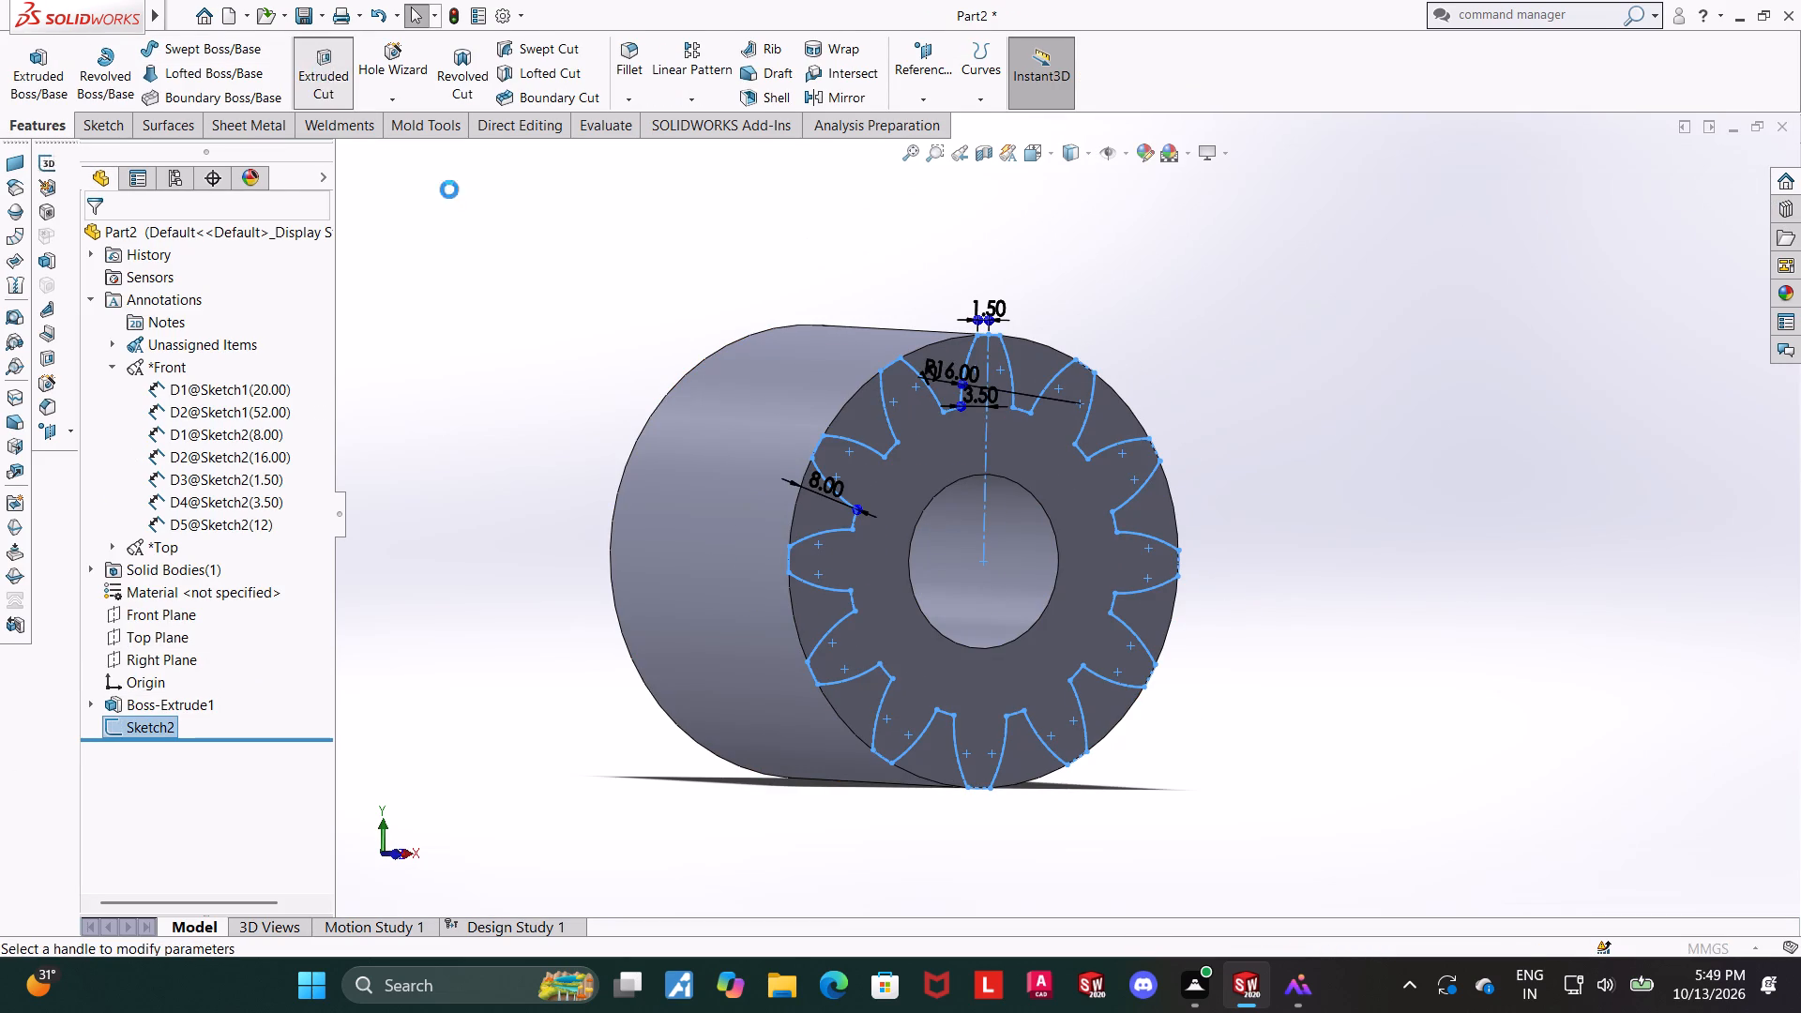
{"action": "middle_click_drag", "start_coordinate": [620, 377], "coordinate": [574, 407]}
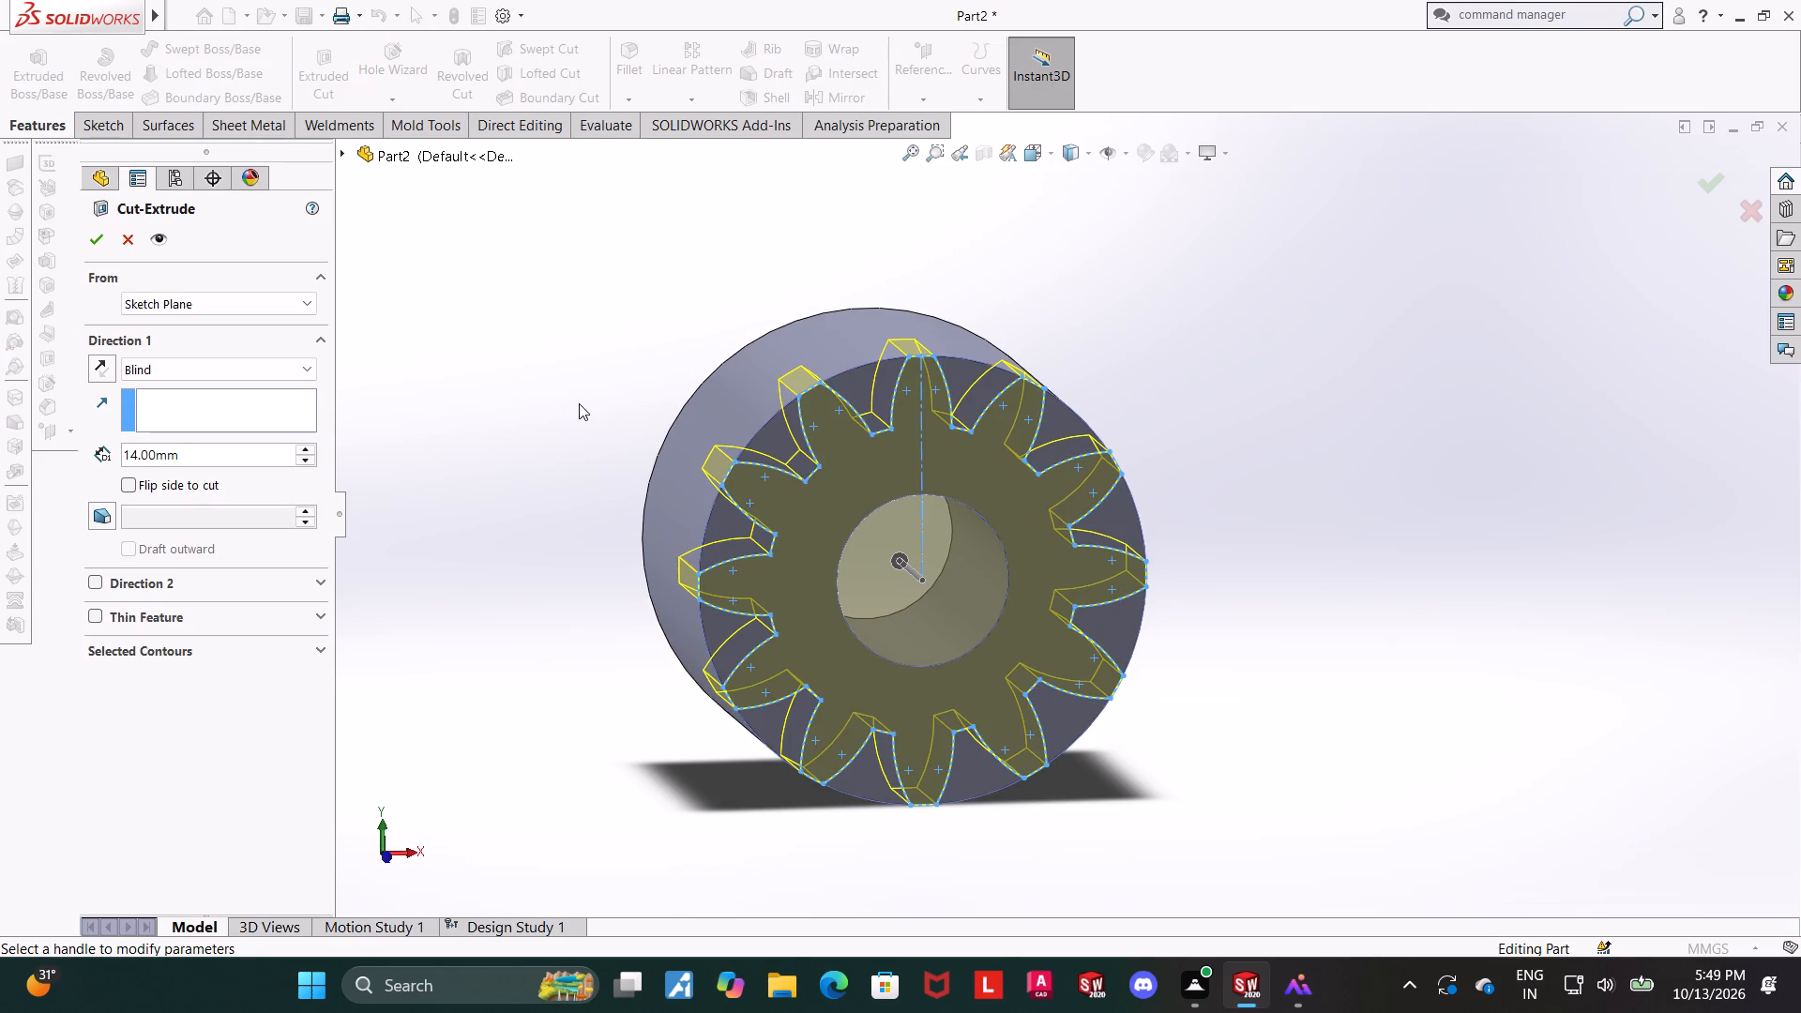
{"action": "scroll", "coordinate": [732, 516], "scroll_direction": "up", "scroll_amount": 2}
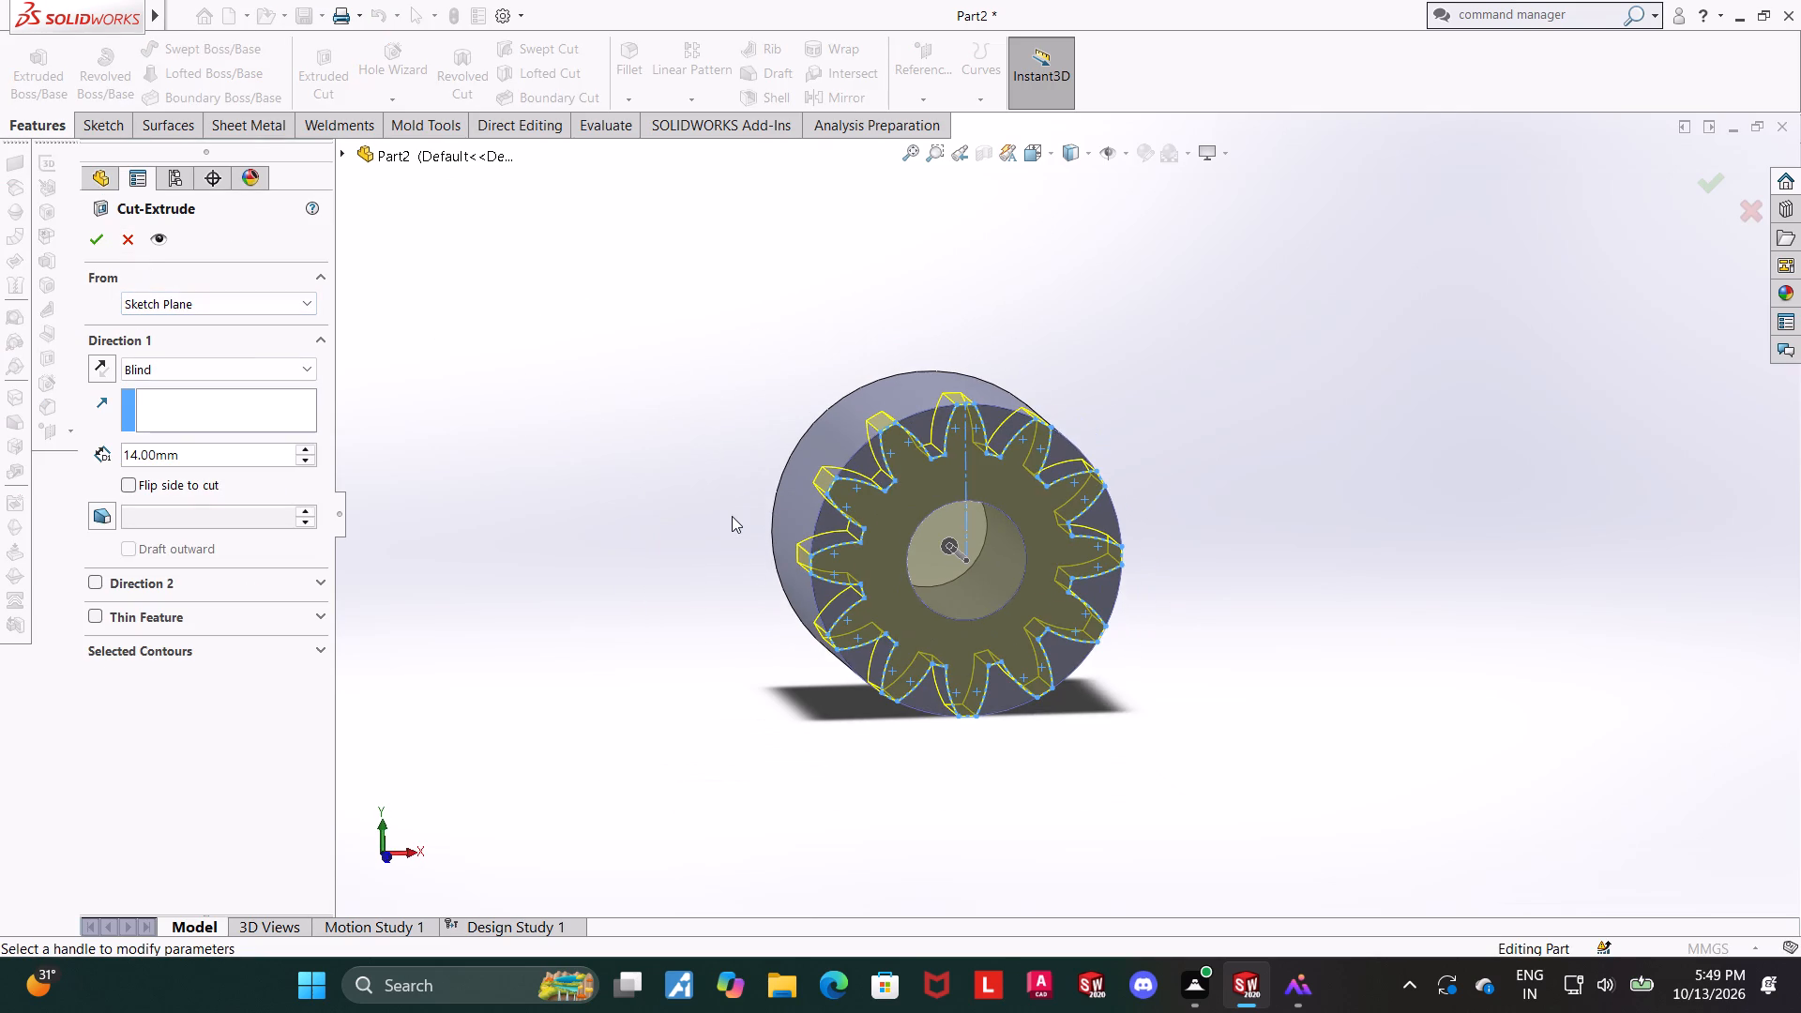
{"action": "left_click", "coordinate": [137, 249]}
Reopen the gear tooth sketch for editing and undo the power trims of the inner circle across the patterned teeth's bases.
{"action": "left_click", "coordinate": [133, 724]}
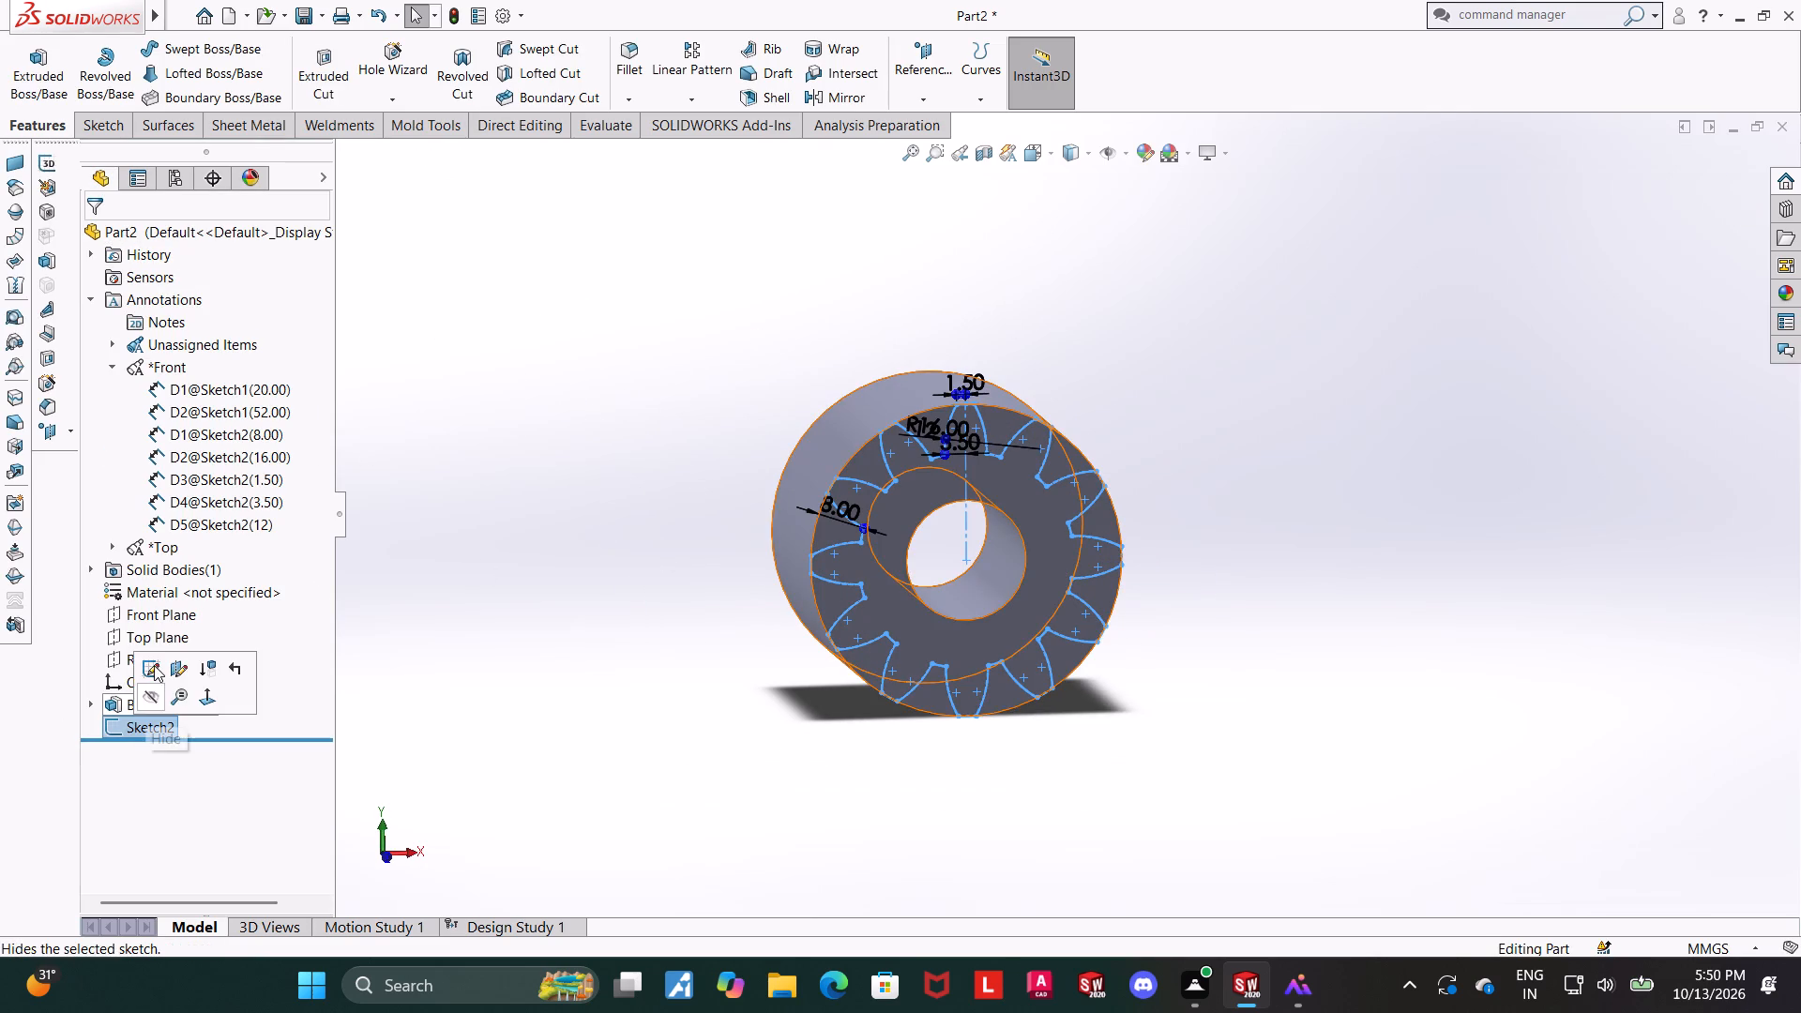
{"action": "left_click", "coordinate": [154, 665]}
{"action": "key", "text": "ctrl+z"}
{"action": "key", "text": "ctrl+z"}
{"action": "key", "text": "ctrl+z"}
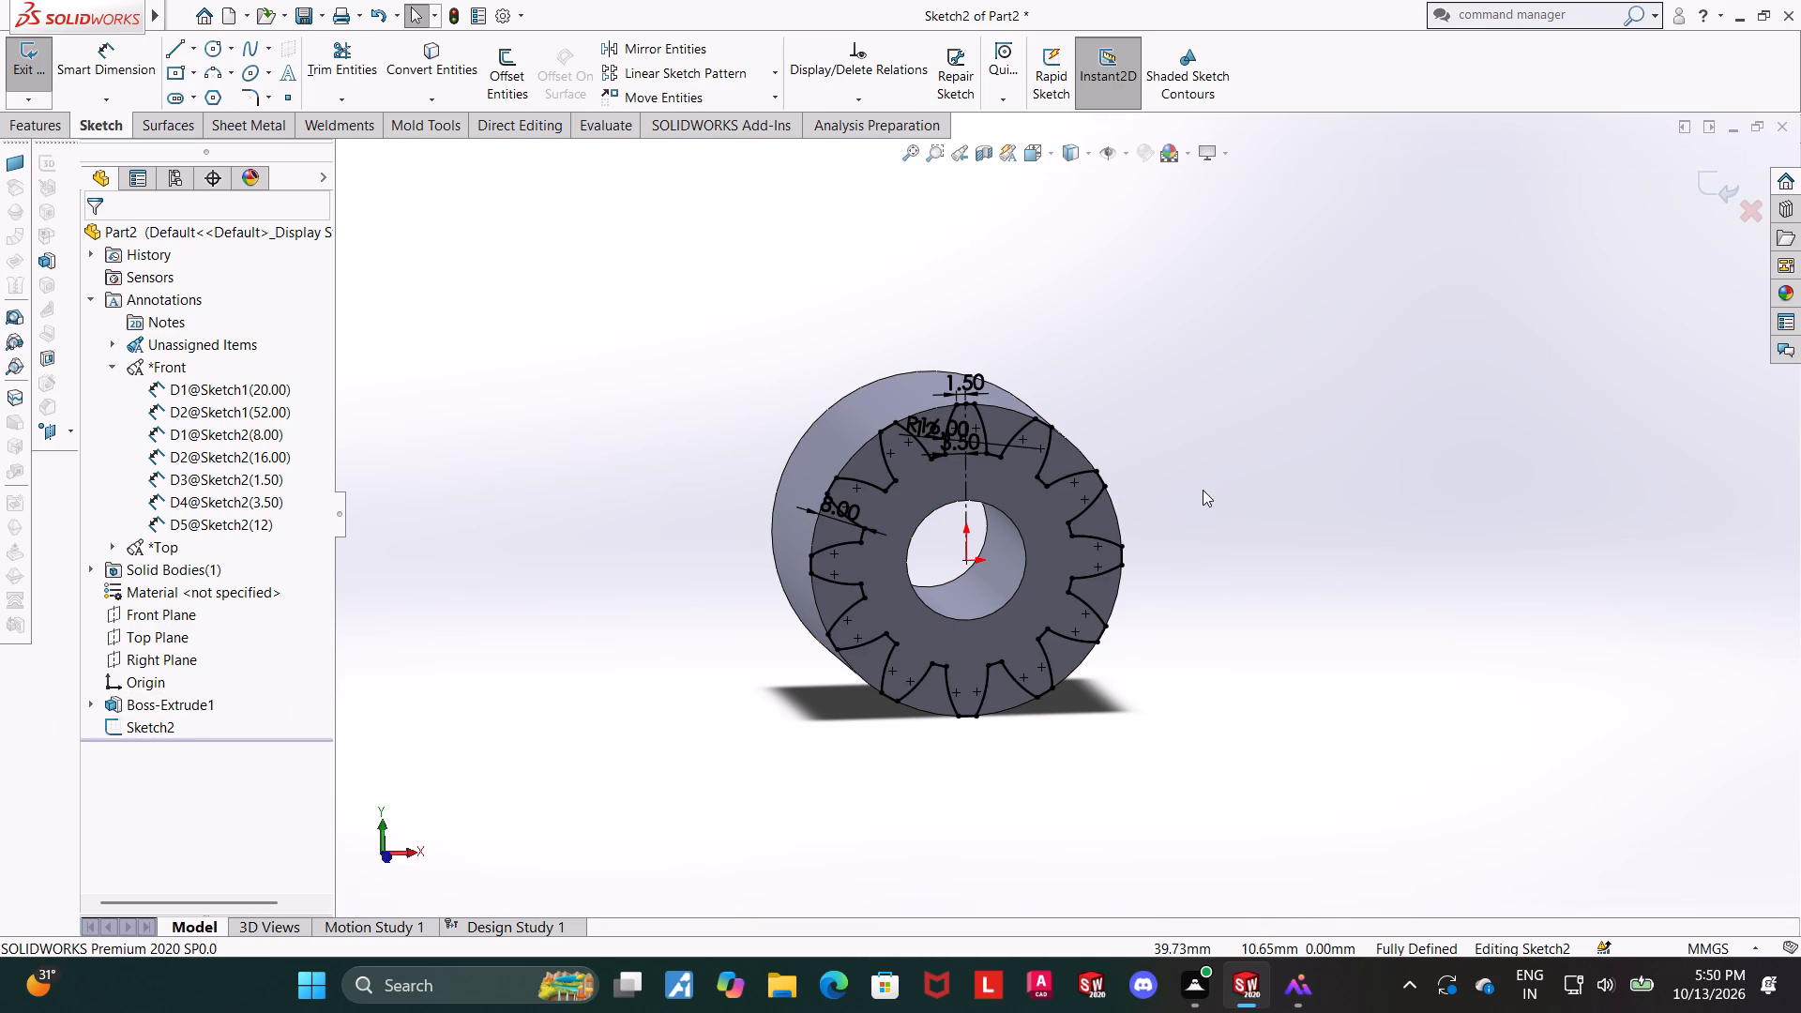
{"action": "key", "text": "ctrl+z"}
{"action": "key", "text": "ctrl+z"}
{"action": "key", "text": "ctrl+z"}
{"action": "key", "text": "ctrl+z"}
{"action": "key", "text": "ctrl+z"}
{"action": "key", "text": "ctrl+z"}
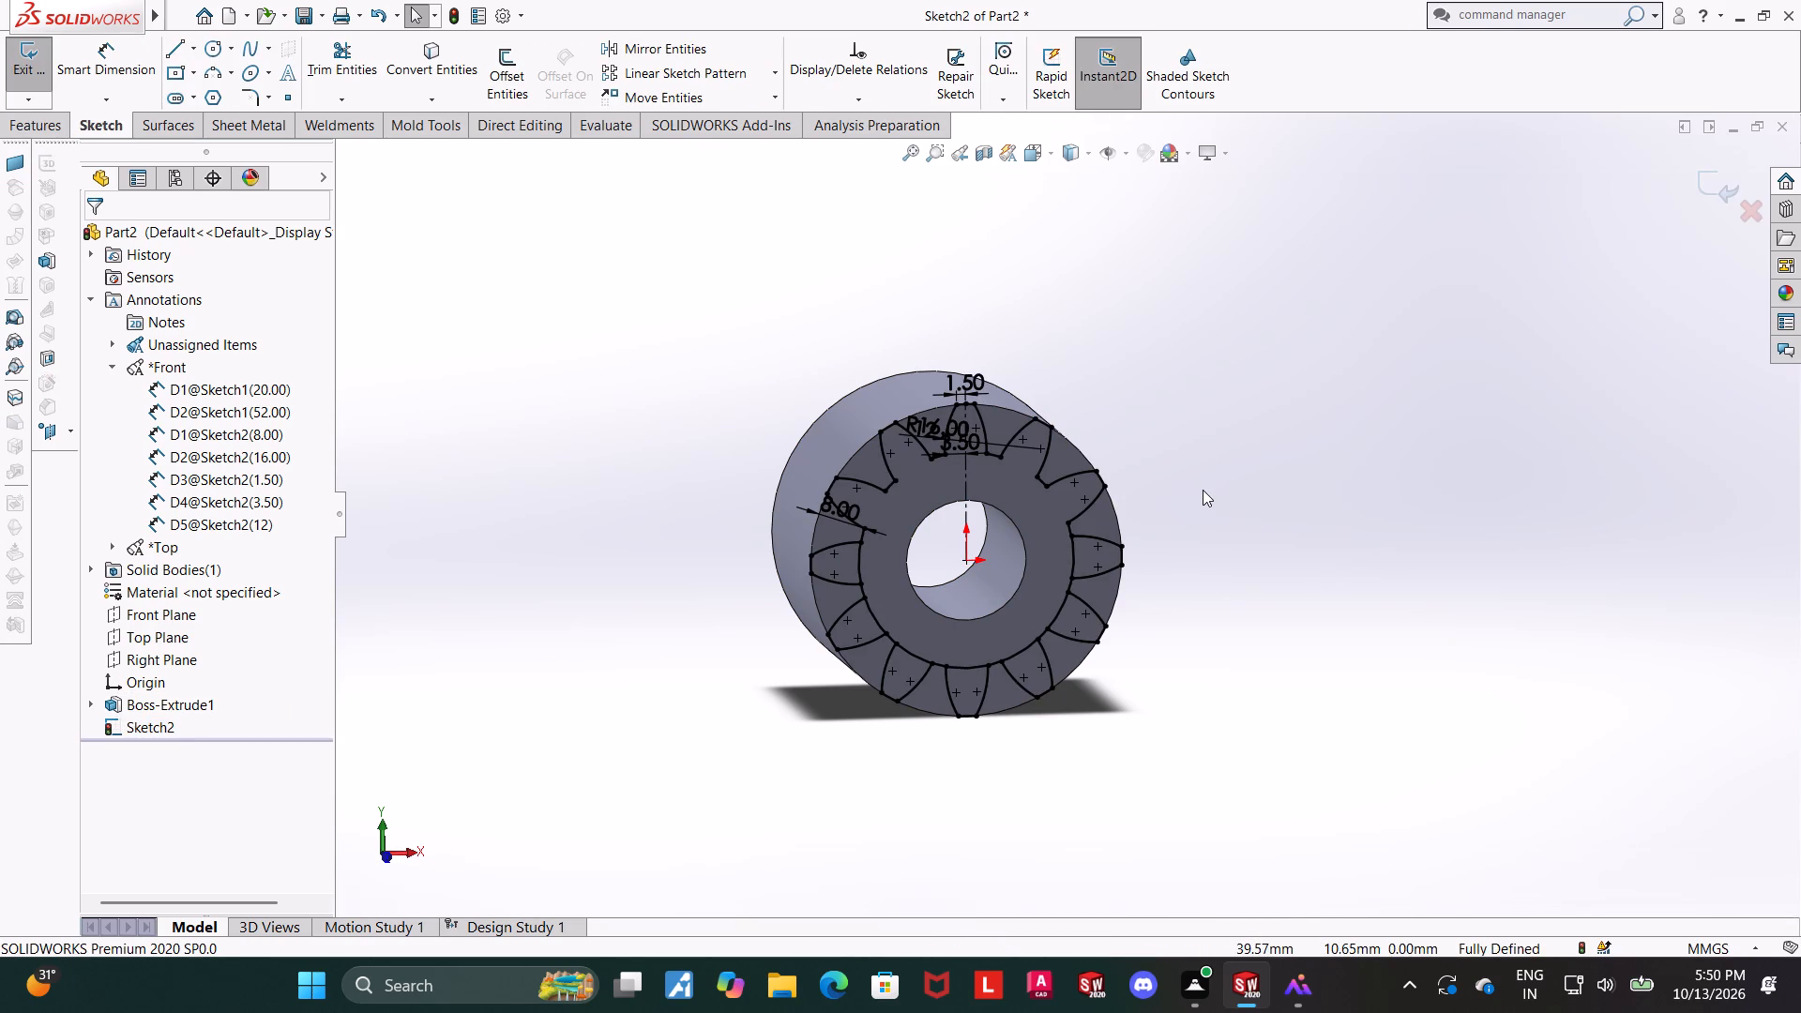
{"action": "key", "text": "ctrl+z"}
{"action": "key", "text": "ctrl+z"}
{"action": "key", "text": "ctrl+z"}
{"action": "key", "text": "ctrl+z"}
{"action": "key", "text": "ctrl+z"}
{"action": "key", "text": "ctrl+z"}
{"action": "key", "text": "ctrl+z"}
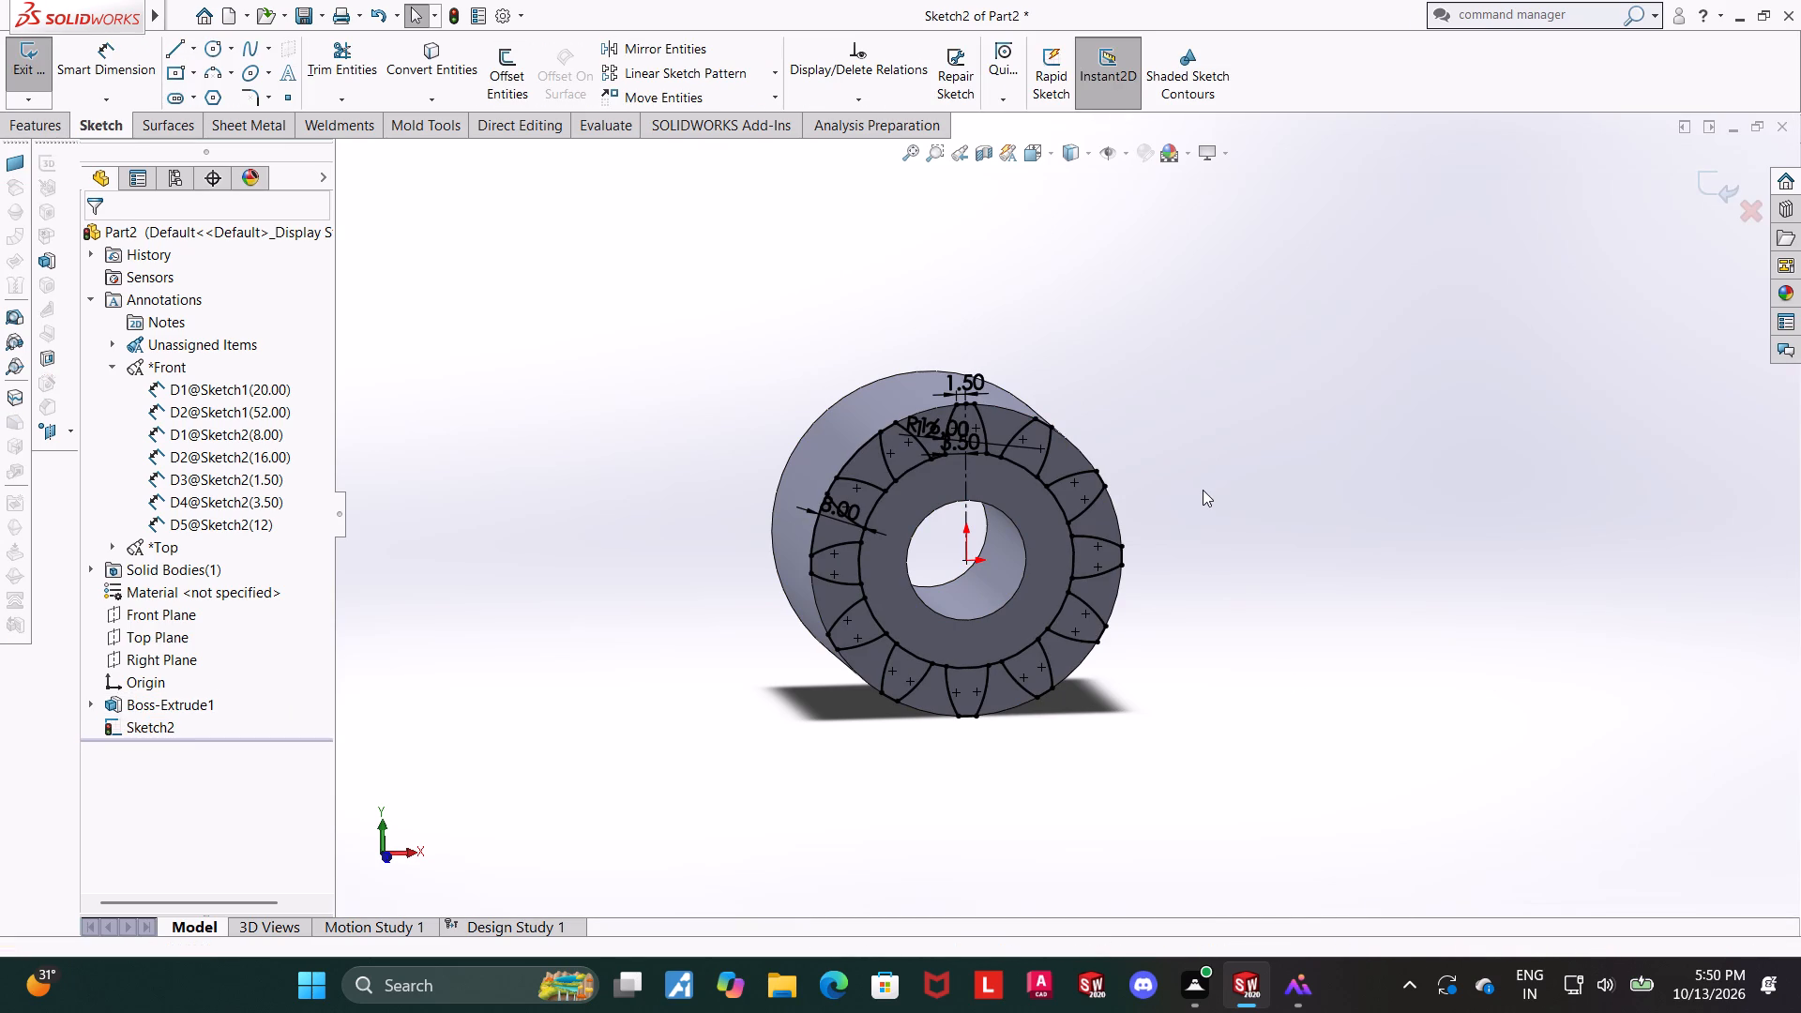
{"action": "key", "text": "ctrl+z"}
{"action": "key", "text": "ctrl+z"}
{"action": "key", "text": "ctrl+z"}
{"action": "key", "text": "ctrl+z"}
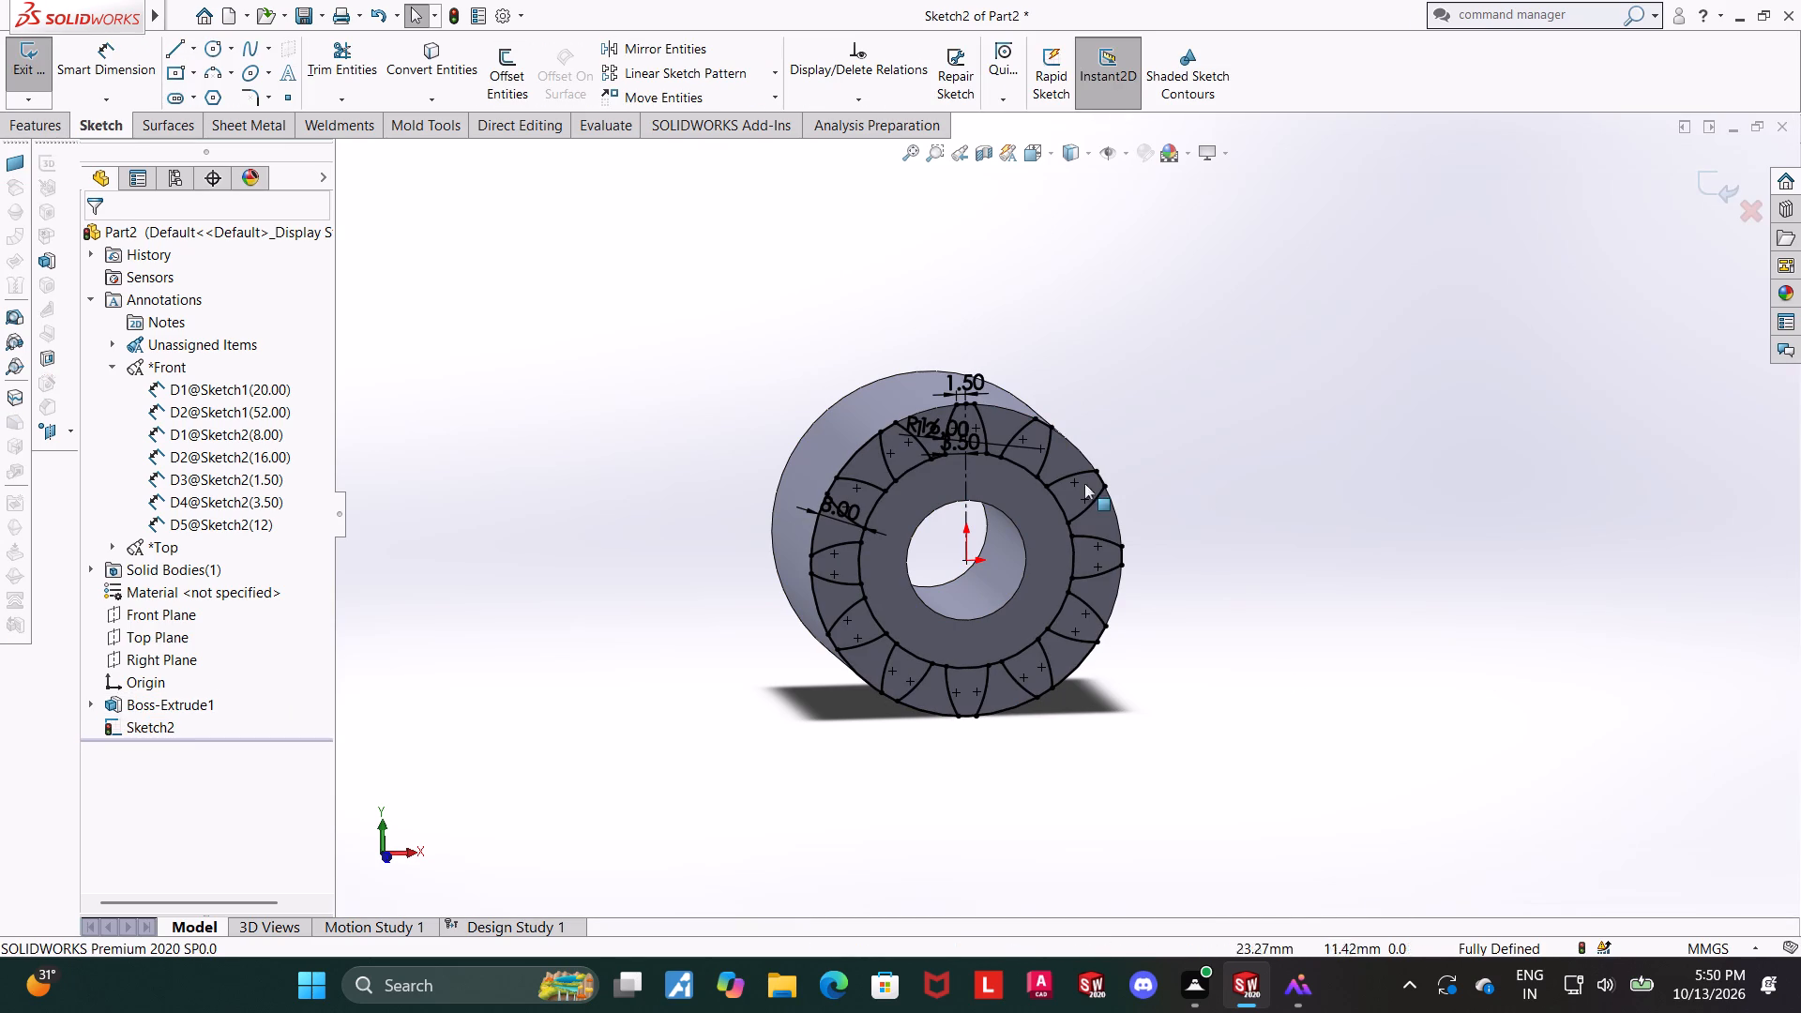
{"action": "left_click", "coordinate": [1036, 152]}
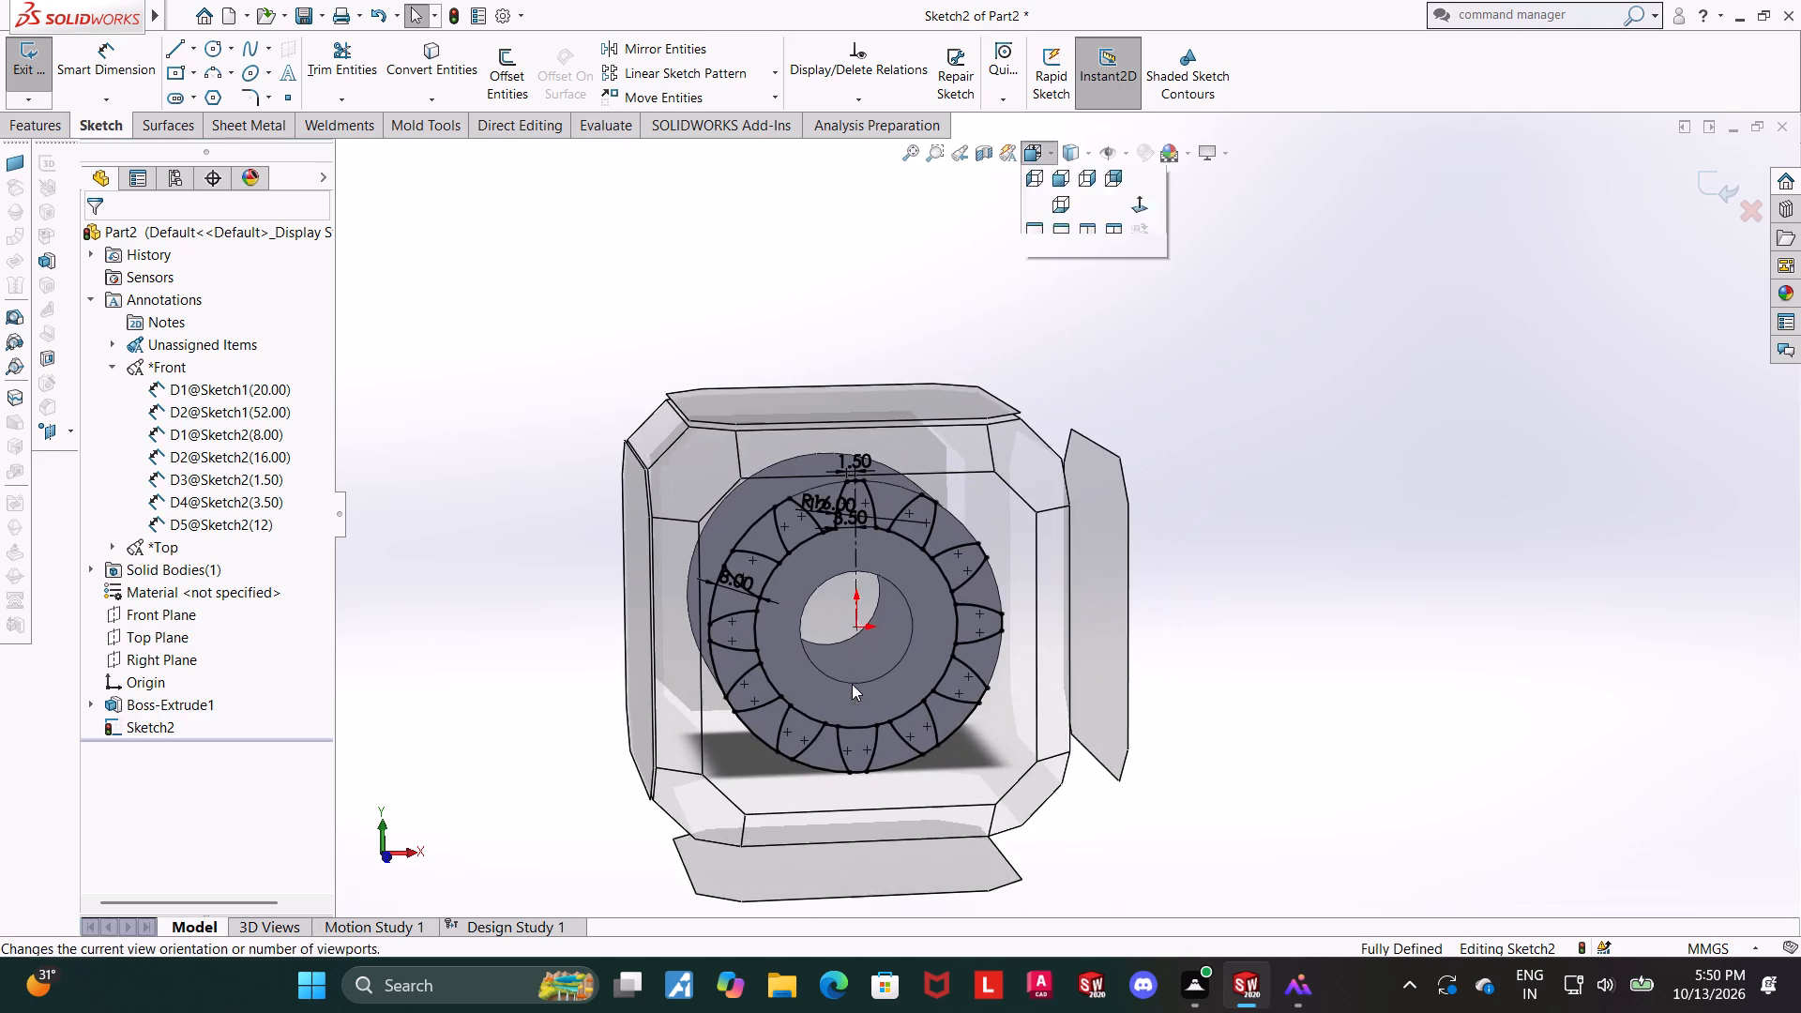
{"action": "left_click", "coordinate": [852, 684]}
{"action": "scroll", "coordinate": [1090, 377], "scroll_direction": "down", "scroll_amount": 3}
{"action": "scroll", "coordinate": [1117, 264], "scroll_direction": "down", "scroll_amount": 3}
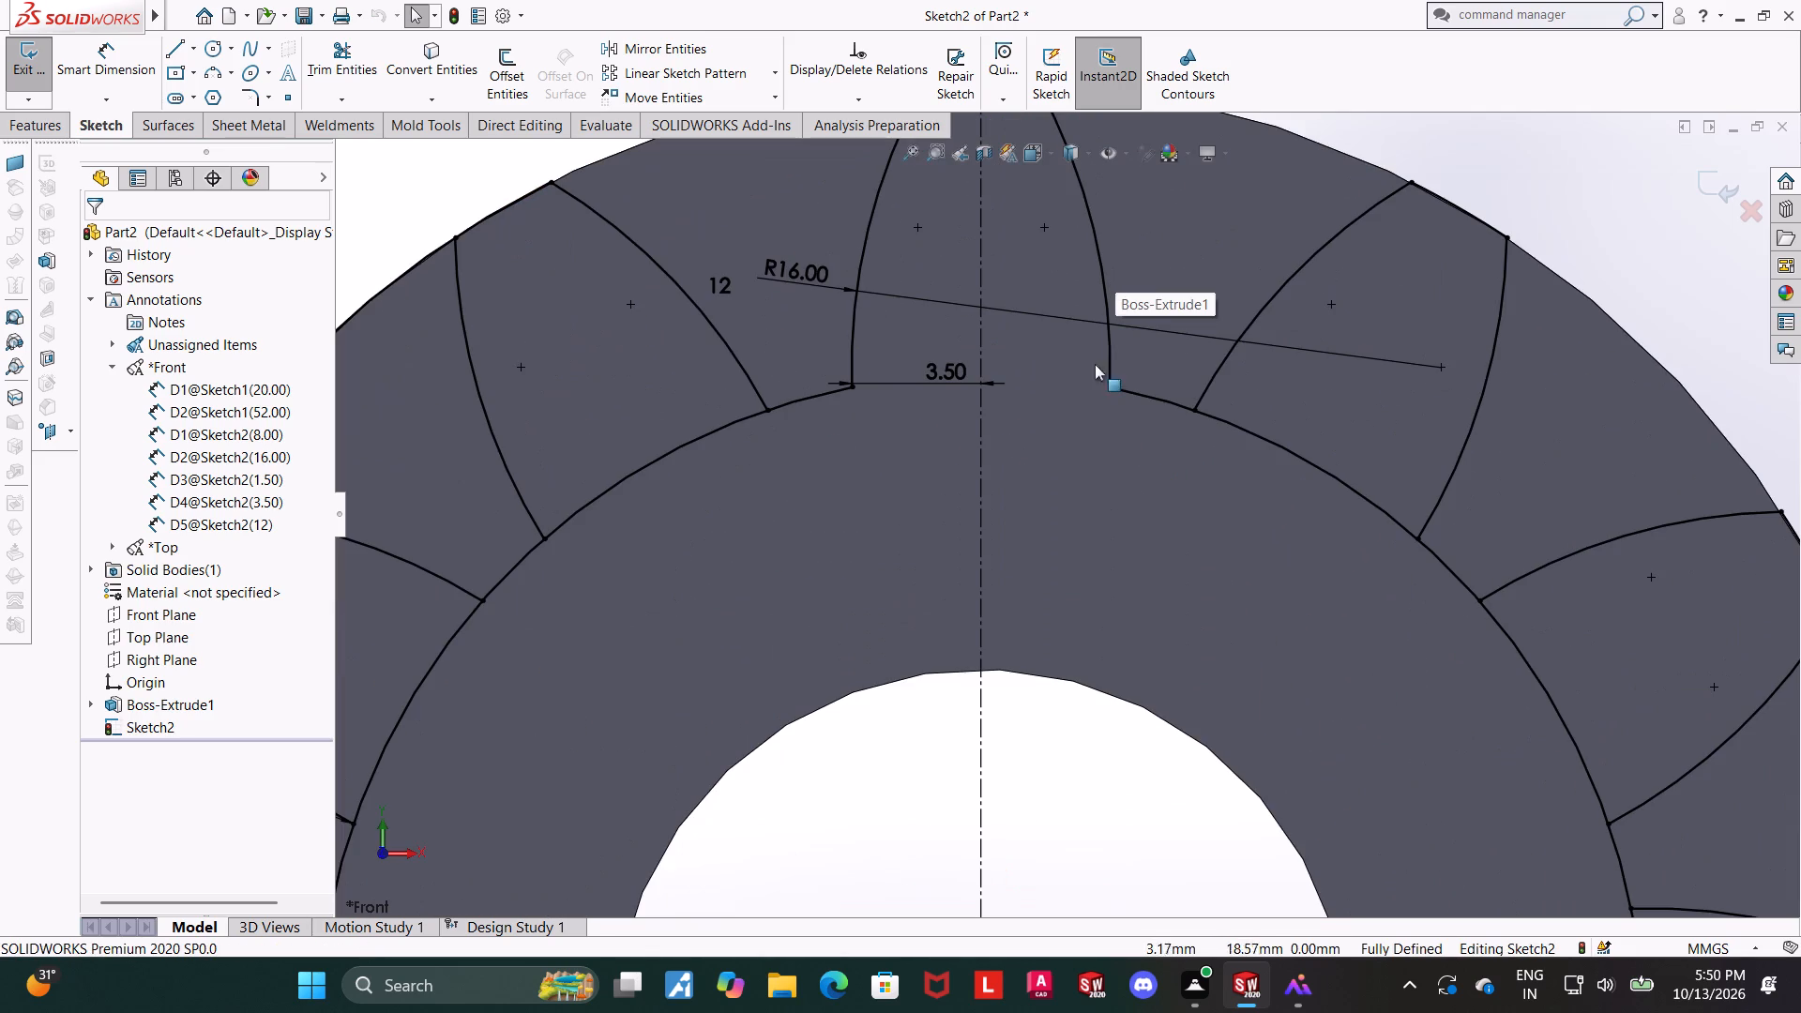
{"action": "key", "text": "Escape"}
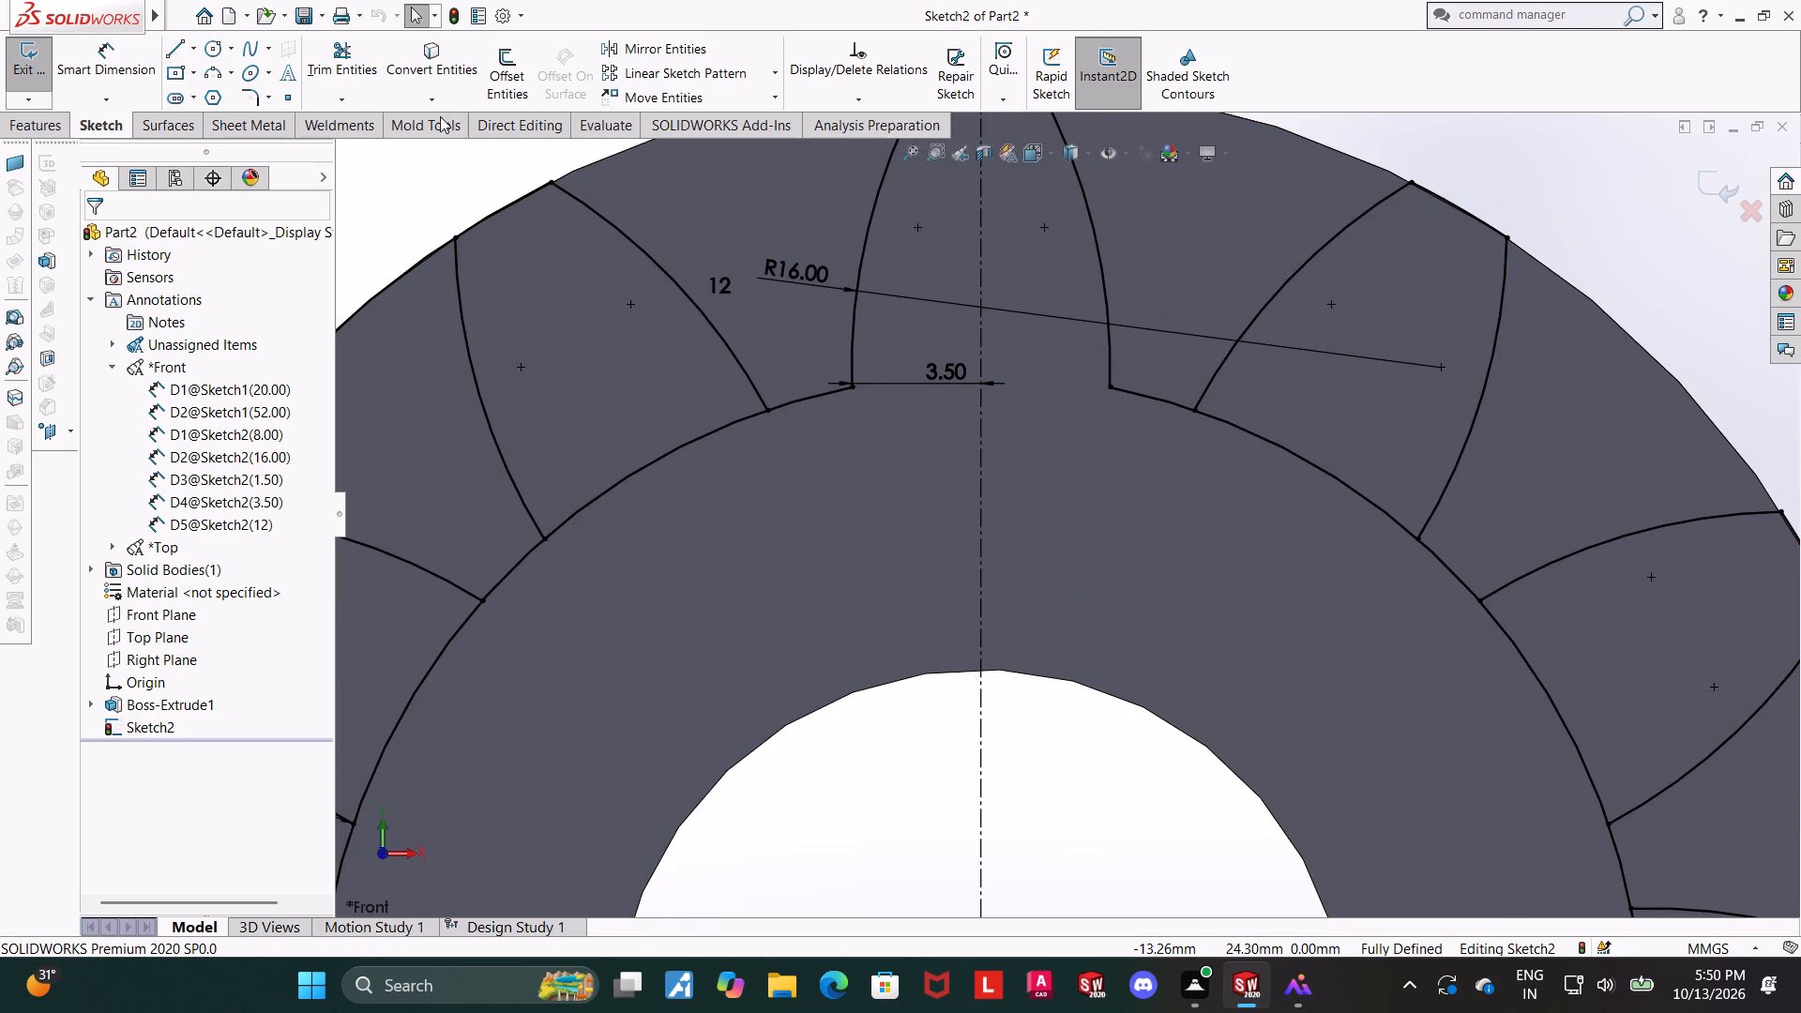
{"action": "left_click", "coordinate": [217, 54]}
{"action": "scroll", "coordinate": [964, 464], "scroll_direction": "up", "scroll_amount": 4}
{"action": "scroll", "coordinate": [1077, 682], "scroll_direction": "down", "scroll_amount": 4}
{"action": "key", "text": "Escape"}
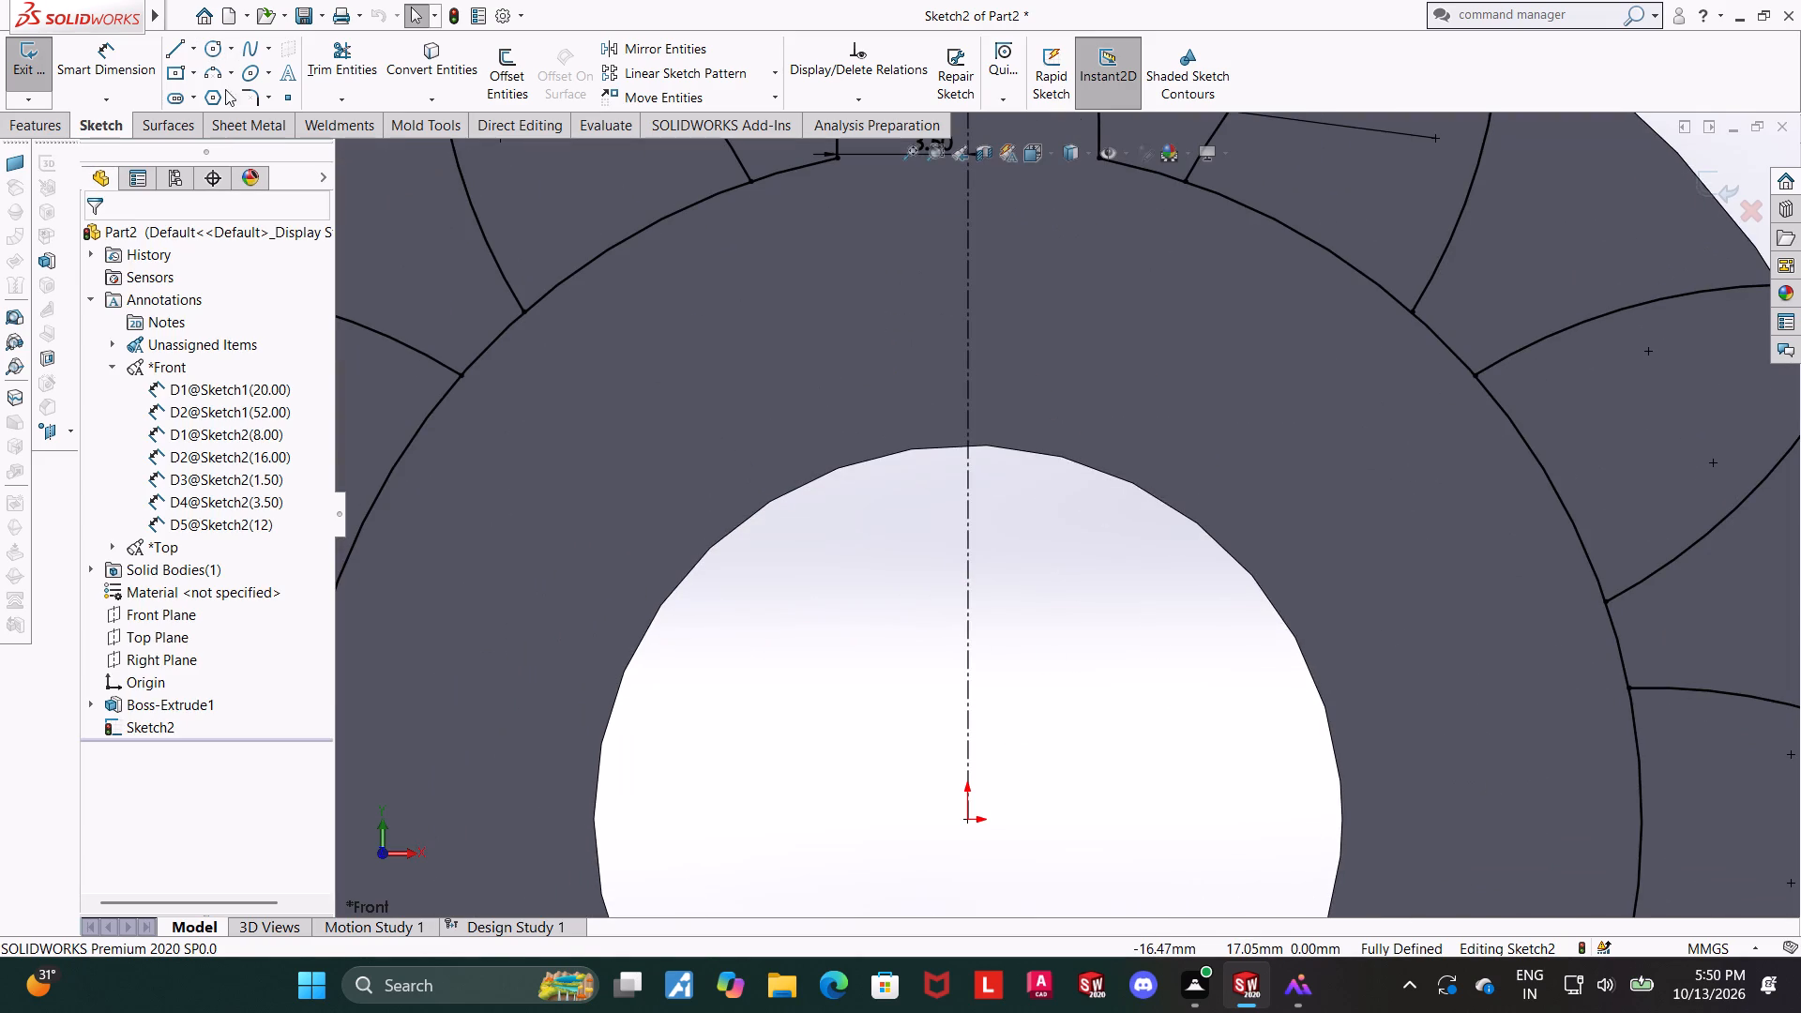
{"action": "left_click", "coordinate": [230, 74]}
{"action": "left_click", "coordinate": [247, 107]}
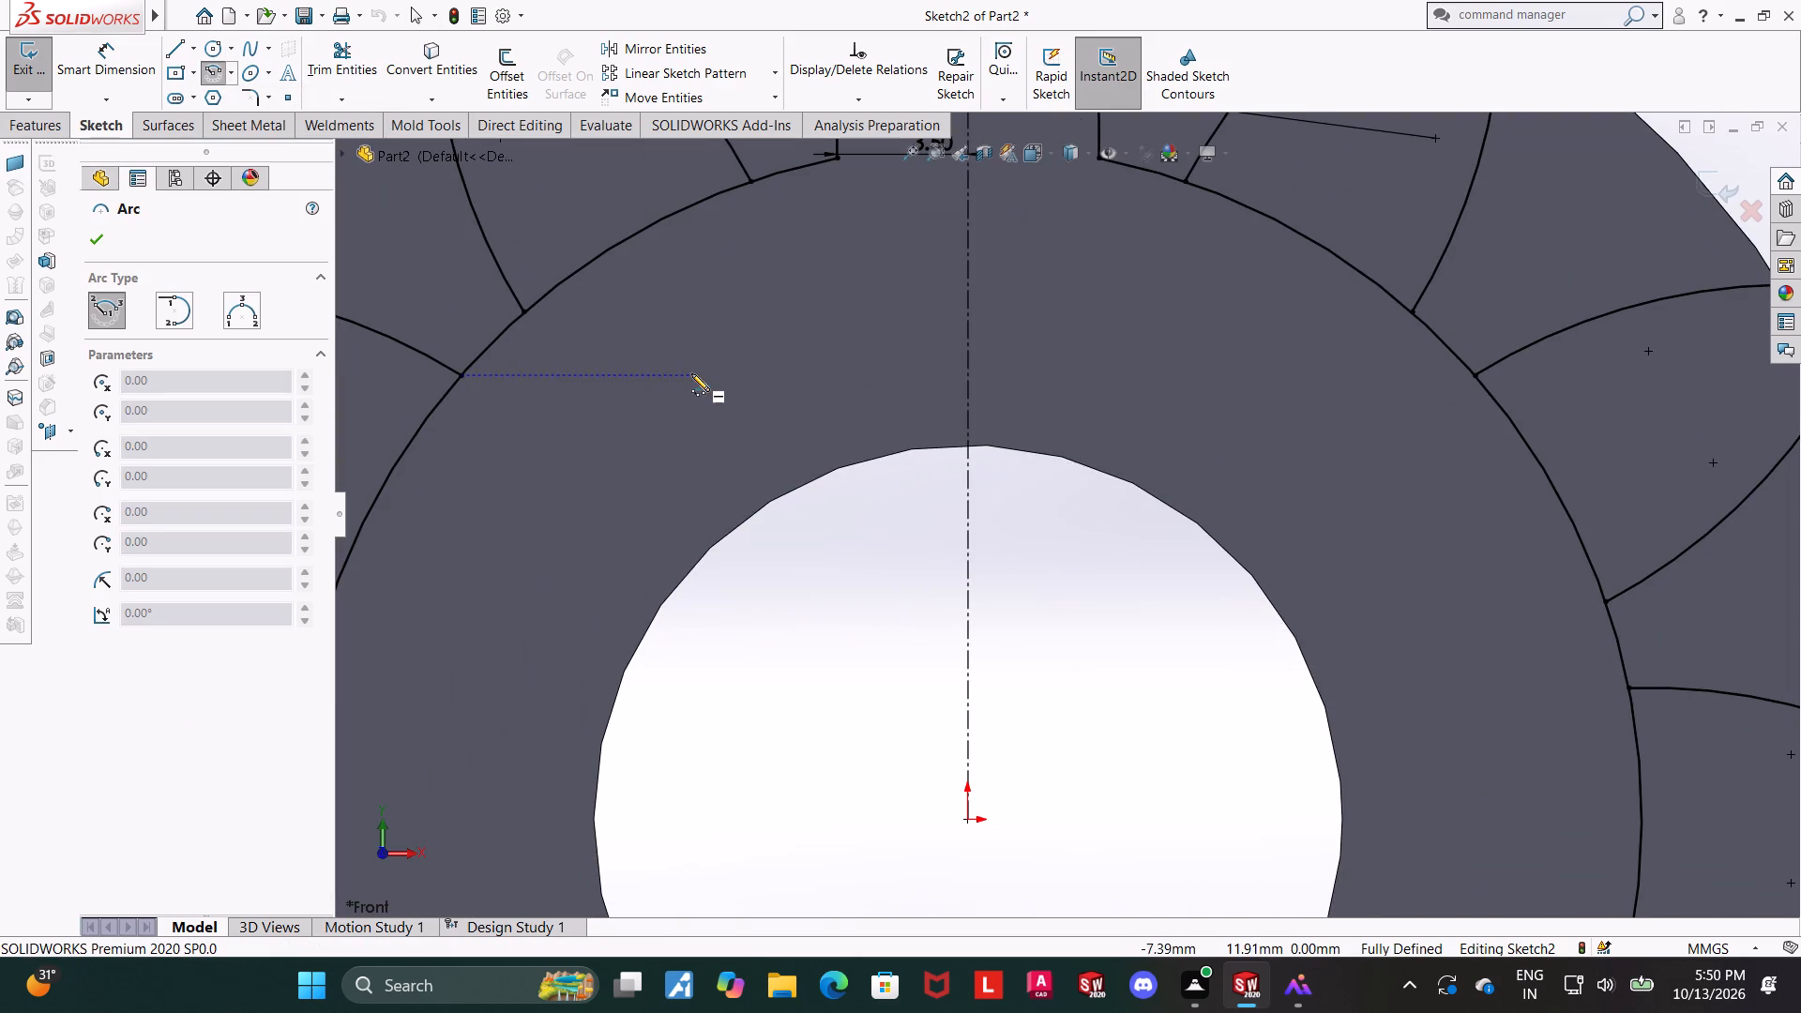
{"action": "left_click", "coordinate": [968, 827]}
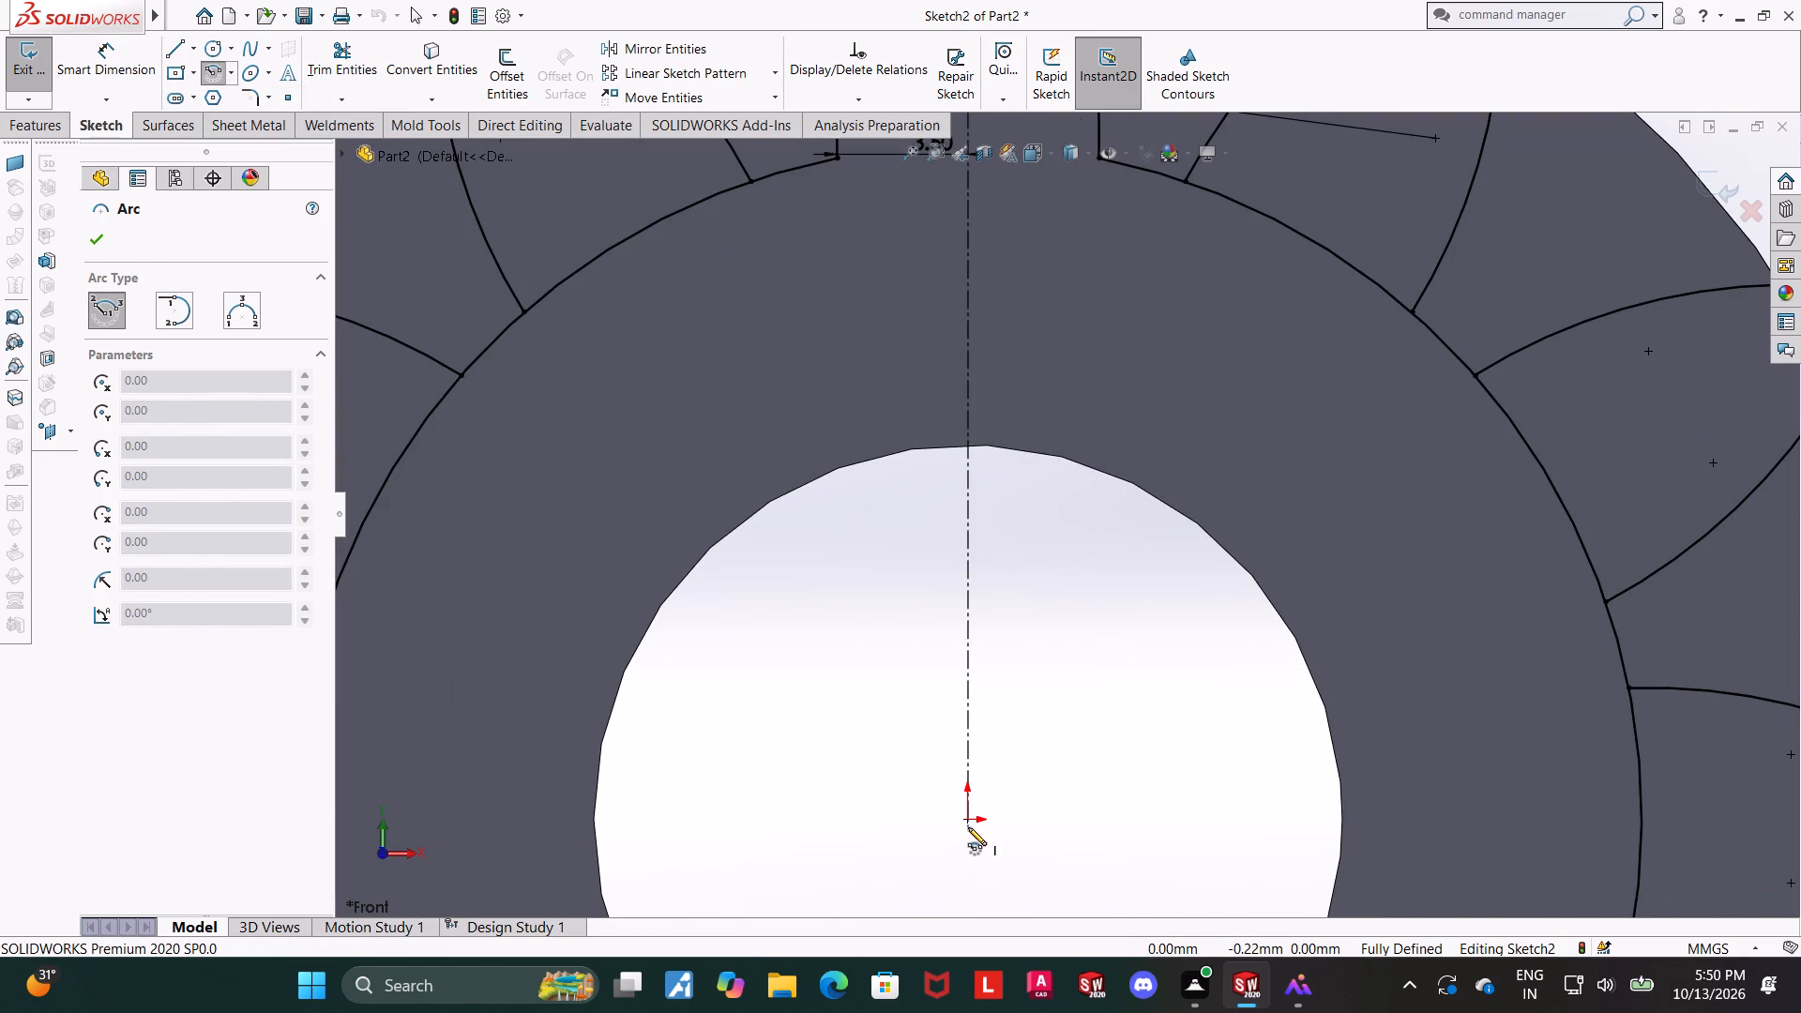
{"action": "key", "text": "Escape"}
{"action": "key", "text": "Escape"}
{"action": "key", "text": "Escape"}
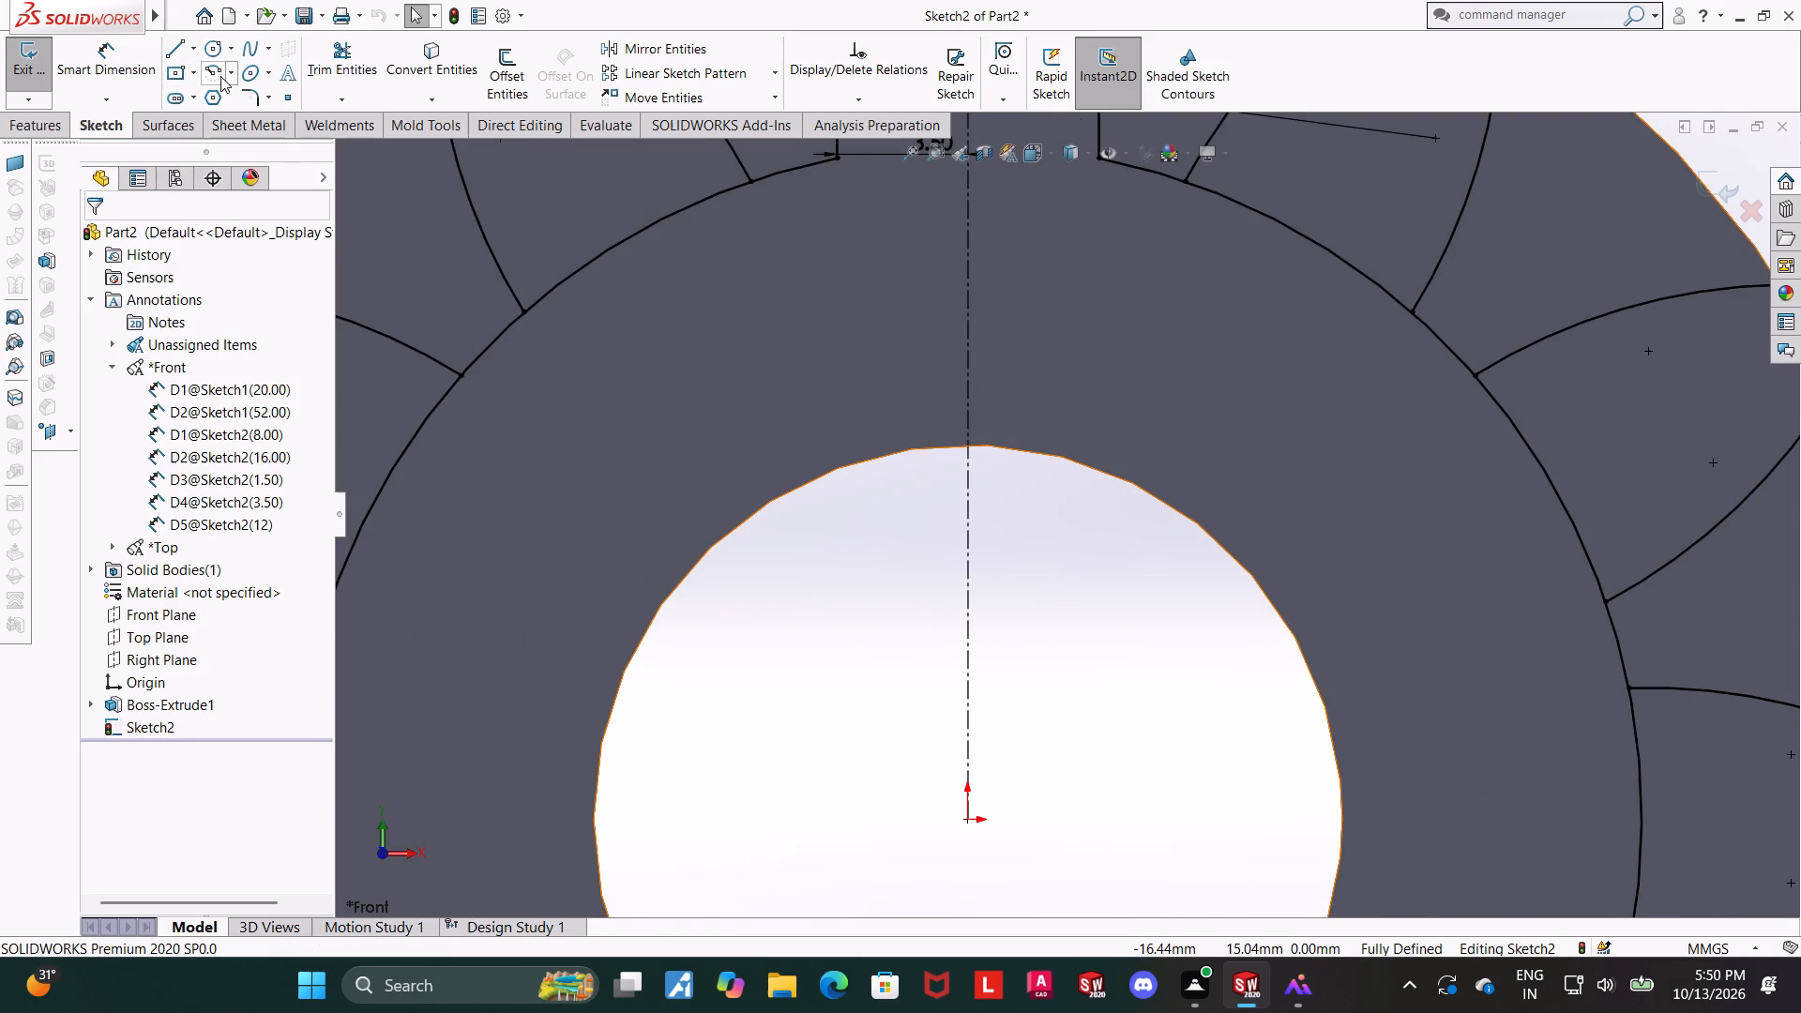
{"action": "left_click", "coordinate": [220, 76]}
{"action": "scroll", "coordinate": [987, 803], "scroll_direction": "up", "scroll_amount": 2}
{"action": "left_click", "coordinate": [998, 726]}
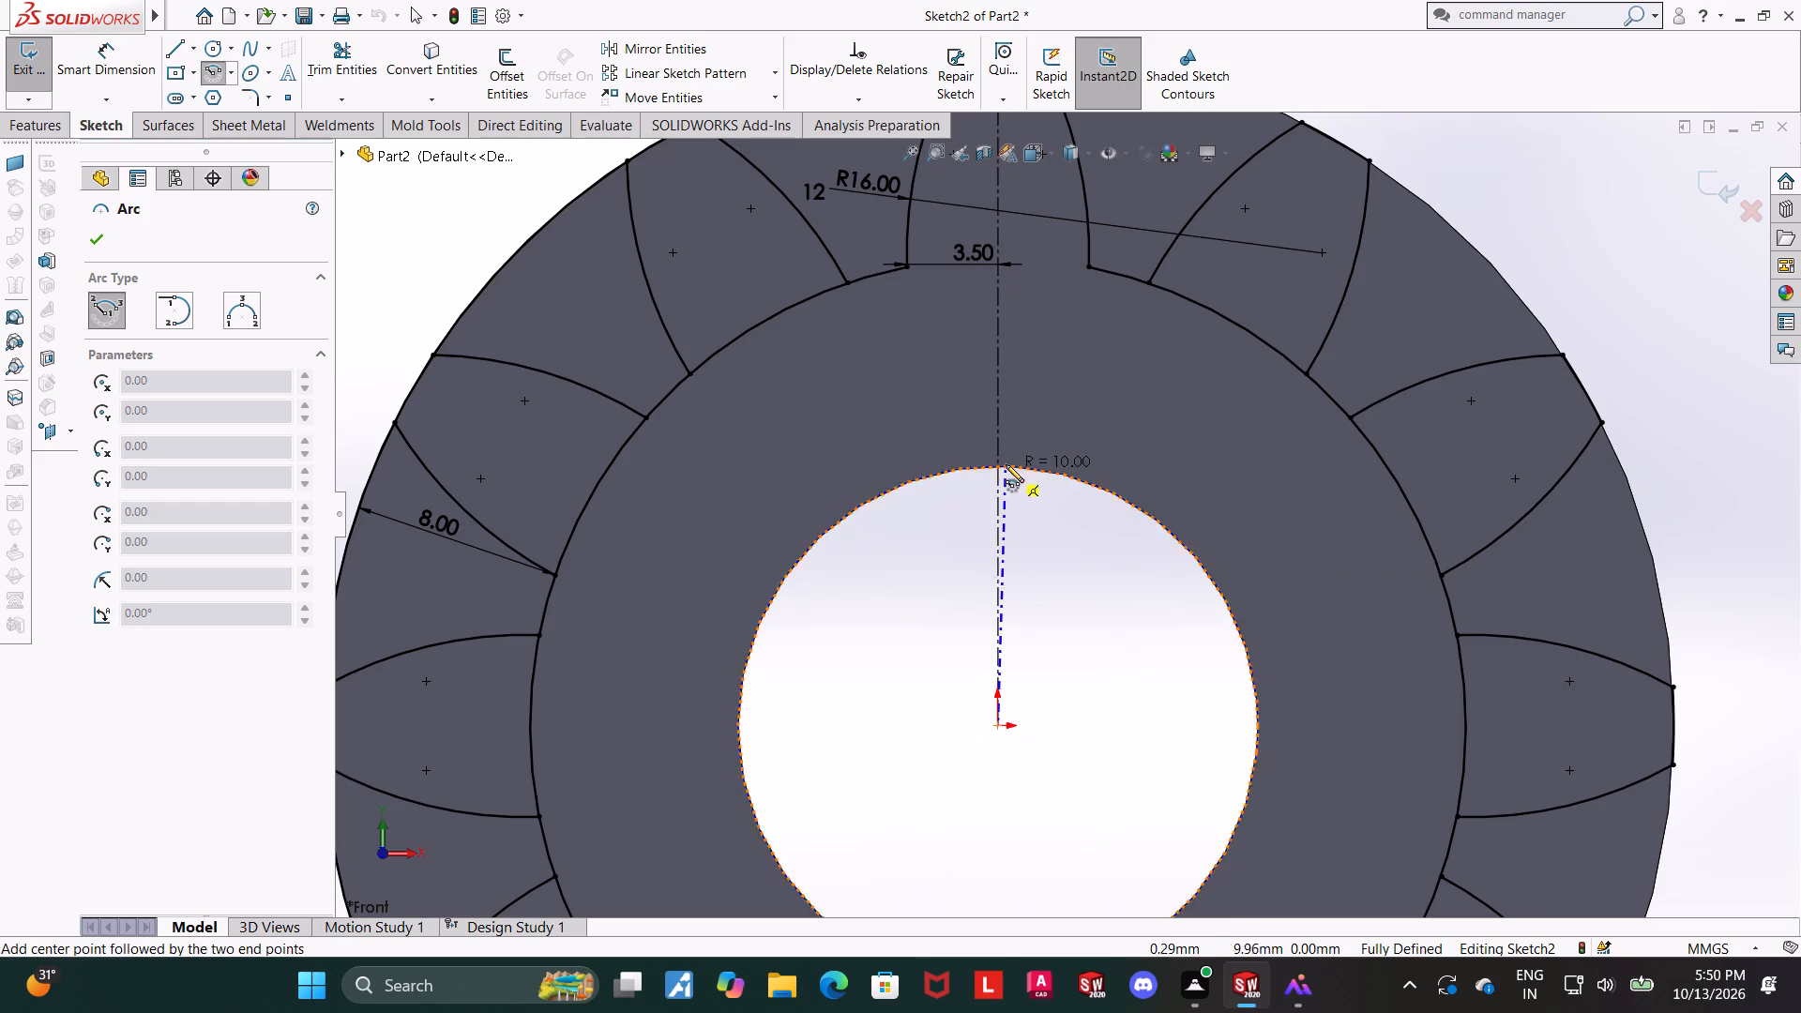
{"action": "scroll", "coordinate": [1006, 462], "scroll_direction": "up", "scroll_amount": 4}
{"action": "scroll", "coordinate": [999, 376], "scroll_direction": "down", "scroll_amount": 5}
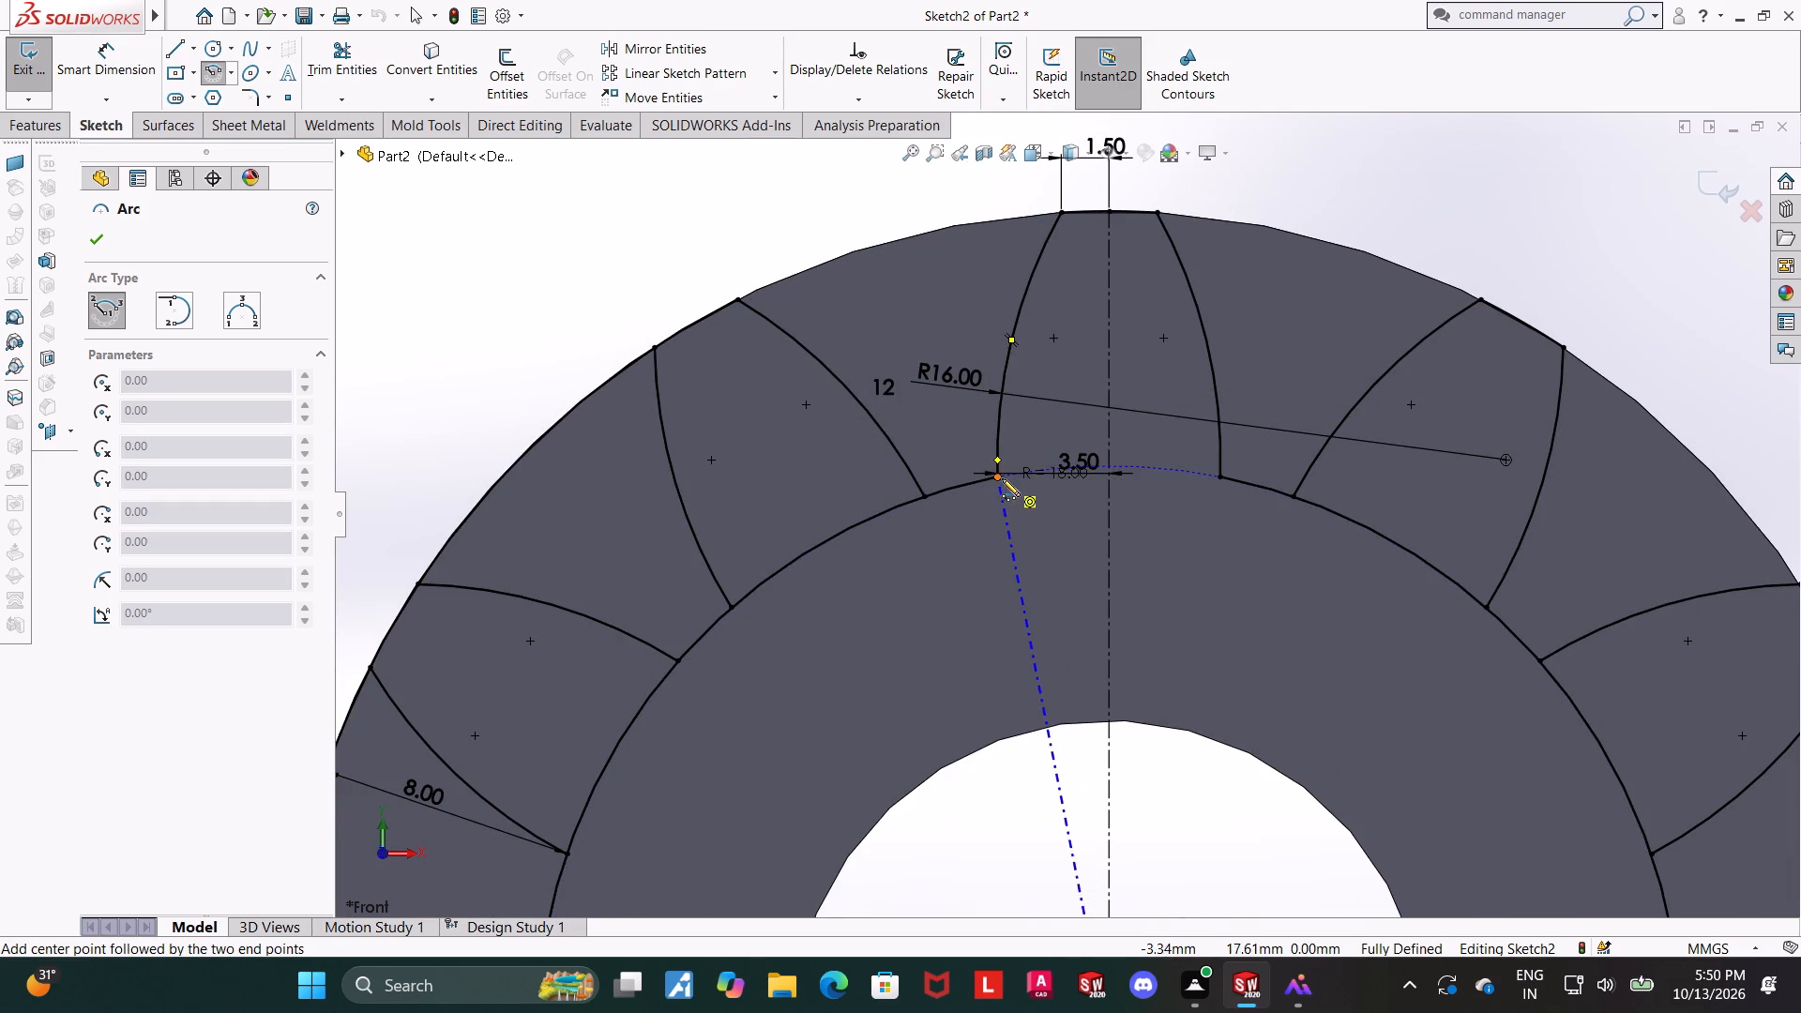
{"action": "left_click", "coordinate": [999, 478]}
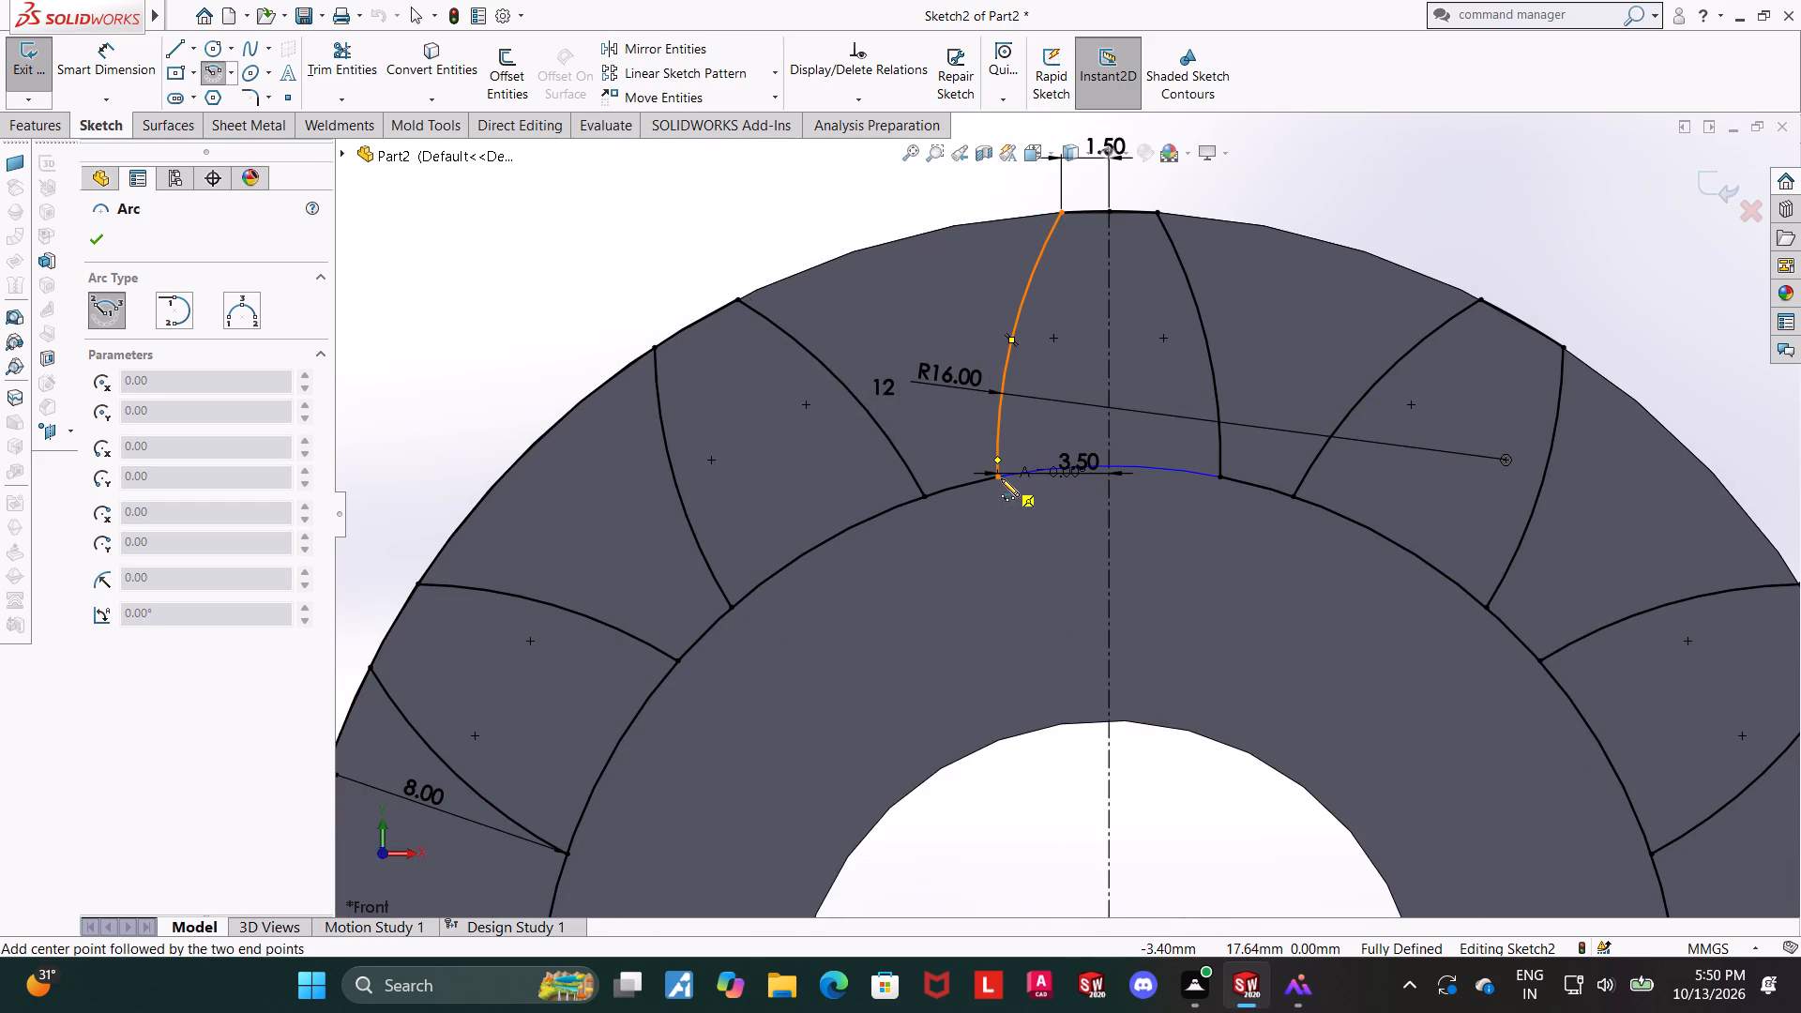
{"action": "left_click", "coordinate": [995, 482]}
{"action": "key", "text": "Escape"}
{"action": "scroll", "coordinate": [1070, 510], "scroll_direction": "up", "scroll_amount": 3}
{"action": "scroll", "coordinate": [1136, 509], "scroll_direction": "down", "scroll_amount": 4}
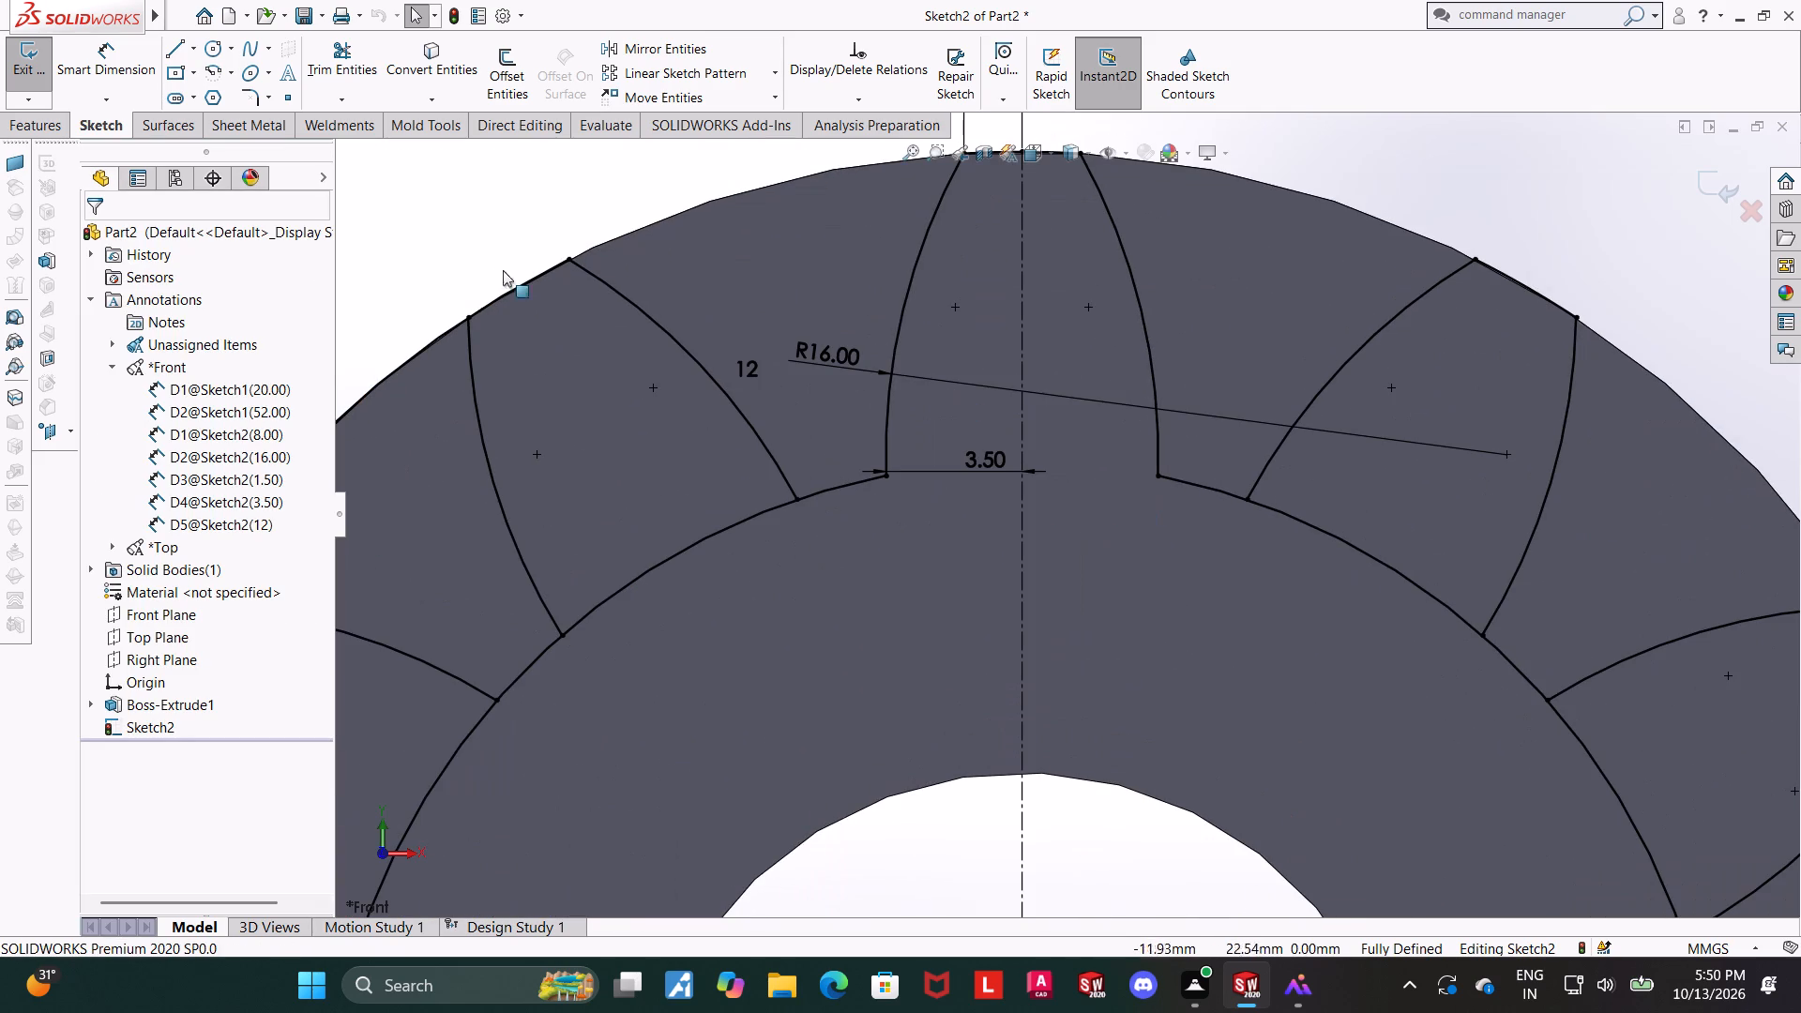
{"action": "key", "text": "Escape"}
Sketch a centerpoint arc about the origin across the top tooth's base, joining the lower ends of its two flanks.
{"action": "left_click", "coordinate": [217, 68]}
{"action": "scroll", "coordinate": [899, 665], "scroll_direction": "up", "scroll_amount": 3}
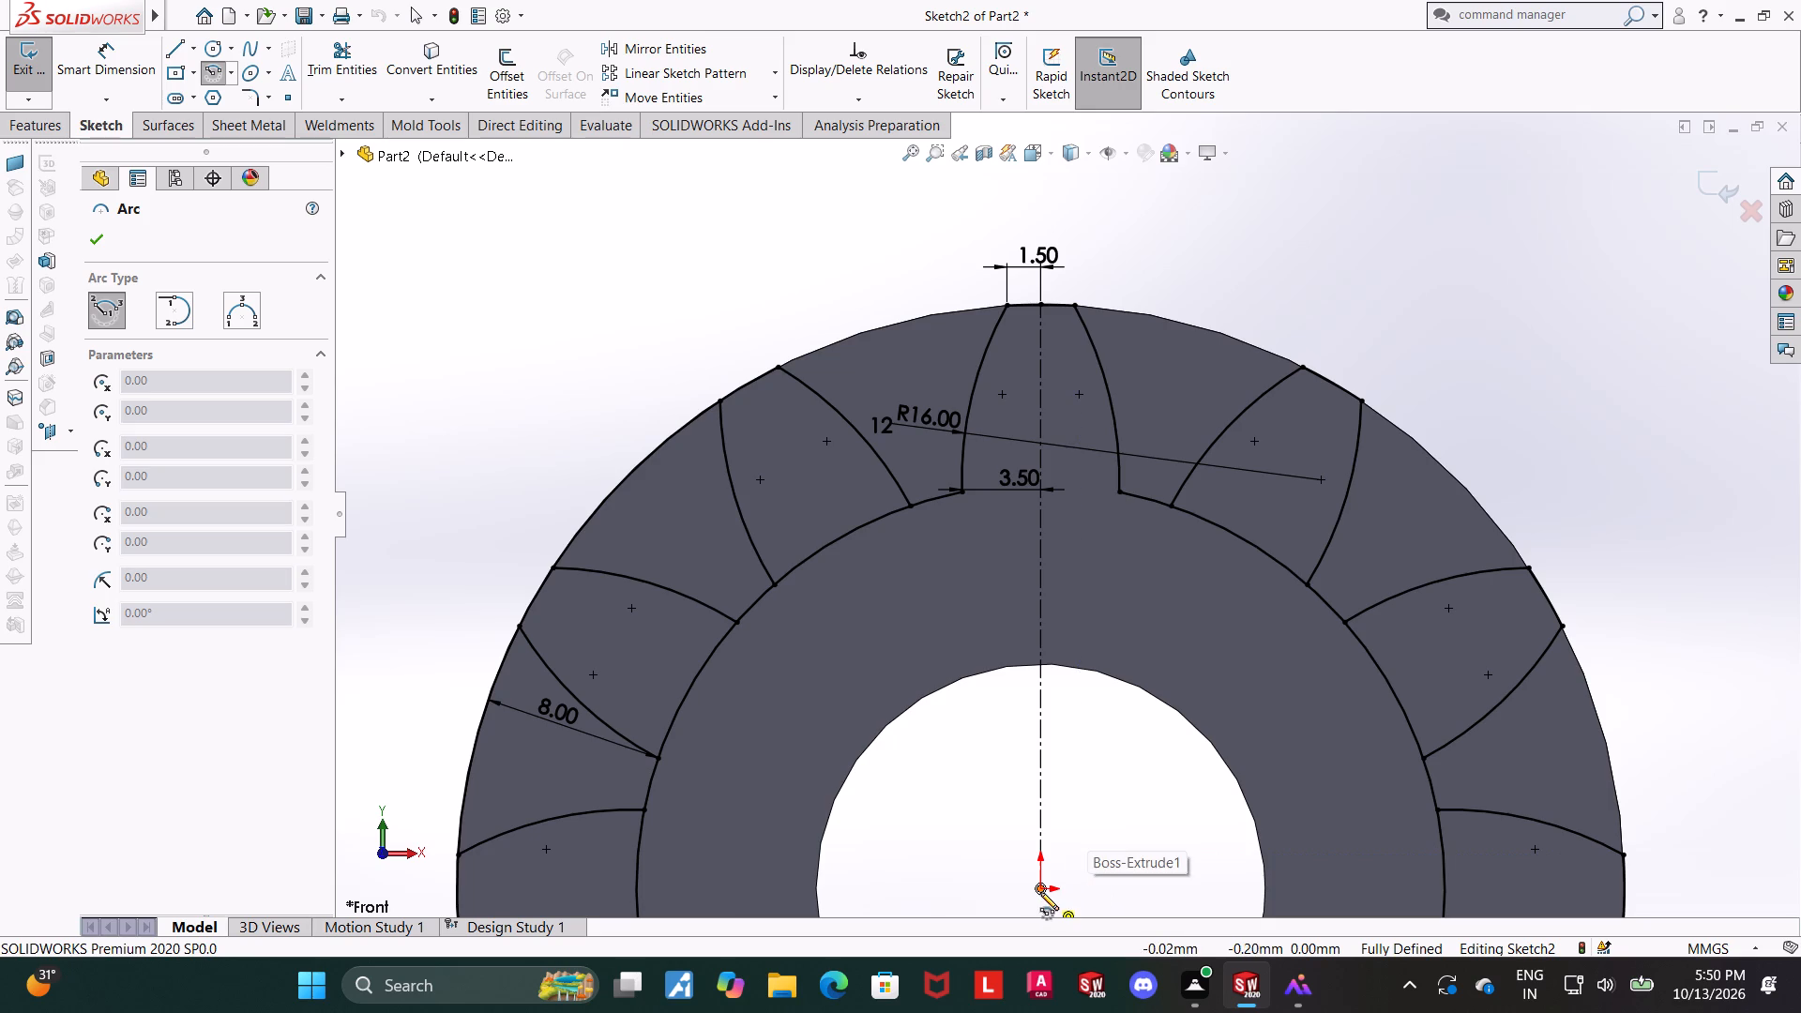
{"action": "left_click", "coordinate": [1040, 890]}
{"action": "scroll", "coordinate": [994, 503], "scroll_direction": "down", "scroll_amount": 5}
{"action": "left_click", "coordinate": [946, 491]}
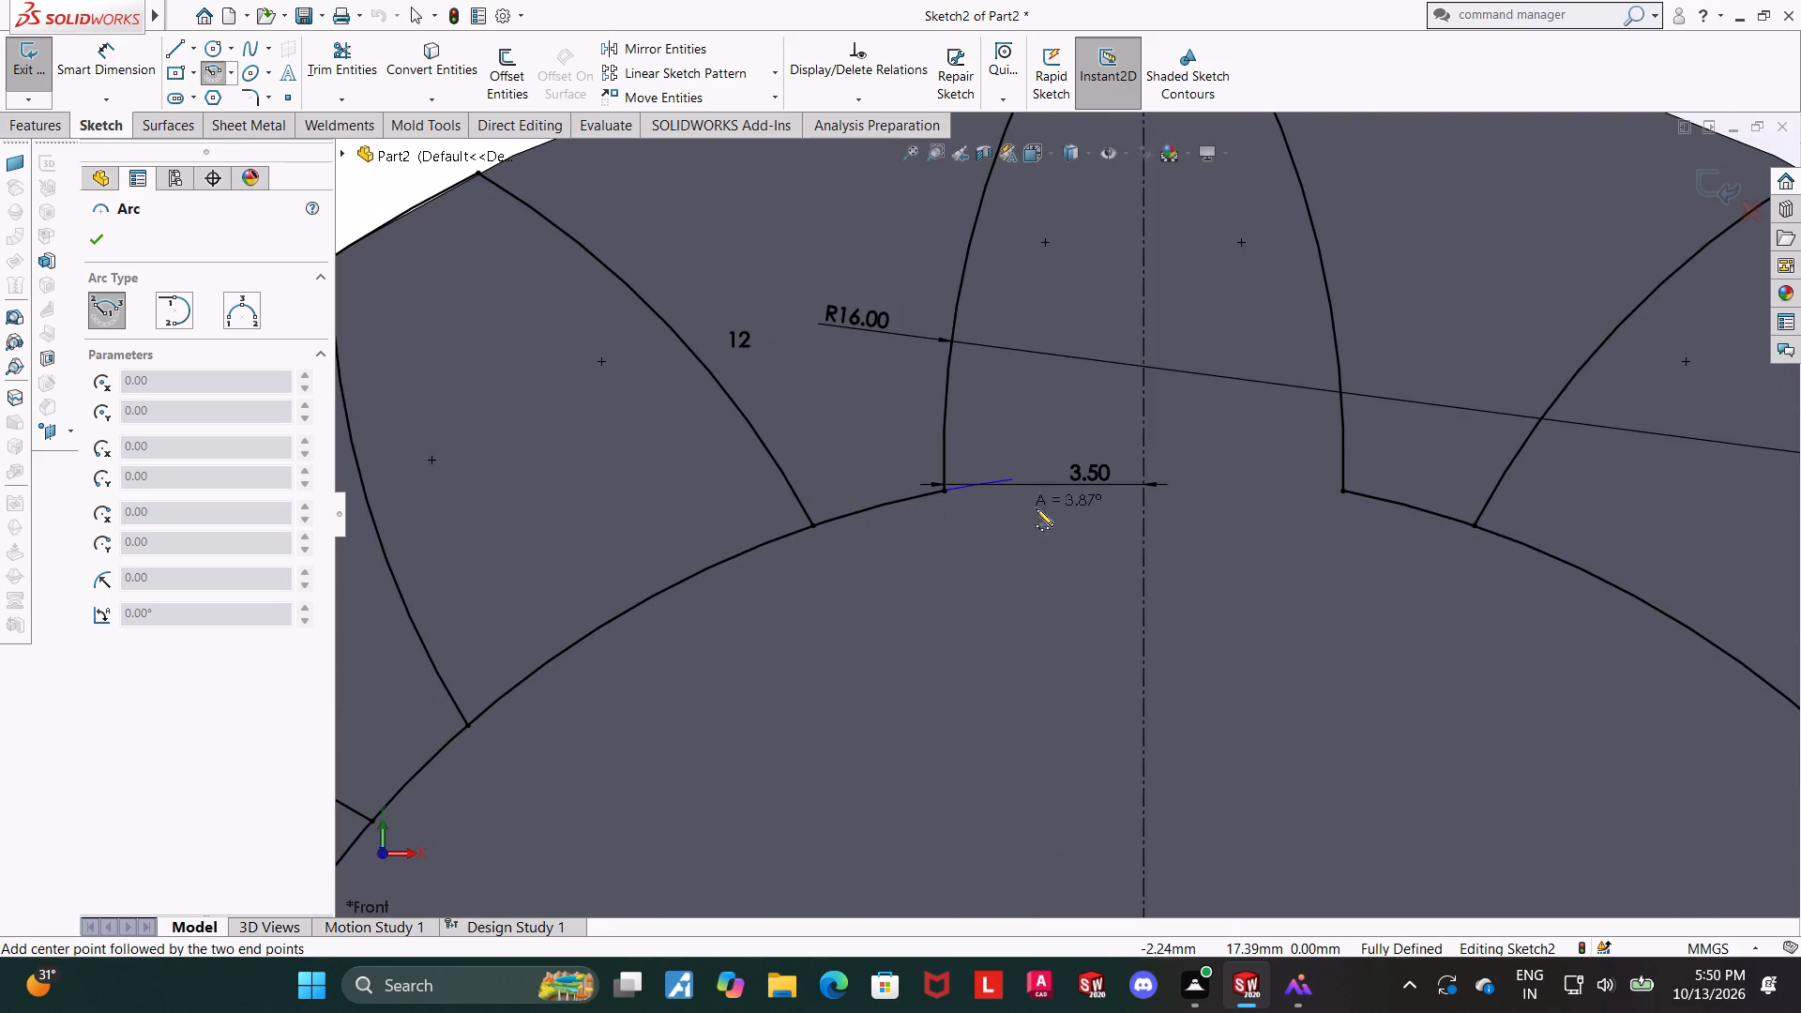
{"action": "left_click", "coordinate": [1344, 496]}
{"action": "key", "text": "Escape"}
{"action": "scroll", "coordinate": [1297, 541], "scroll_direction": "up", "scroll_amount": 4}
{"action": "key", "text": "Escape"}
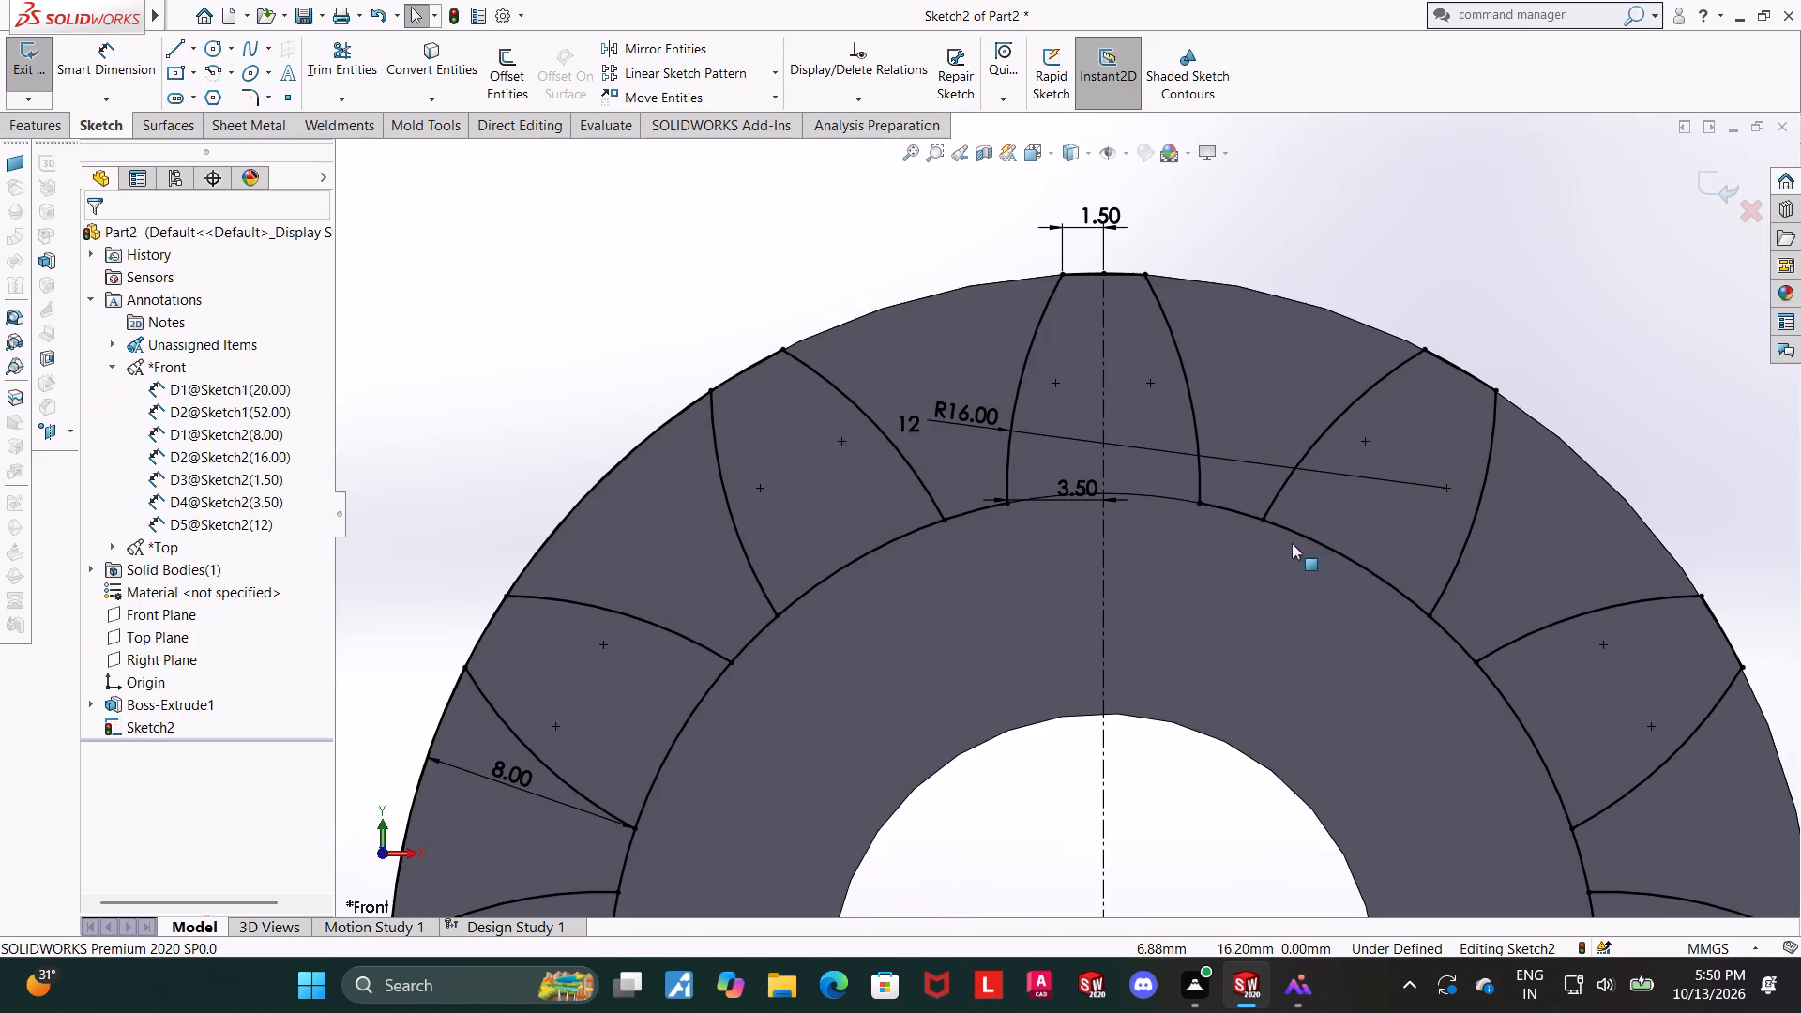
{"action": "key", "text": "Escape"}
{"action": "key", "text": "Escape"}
Power-trim the inner circle's segments across the bases of the eleven, ten, nine and eight o'clock teeth.
{"action": "scroll", "coordinate": [1250, 570], "scroll_direction": "up", "scroll_amount": 3}
{"action": "scroll", "coordinate": [735, 357], "scroll_direction": "down", "scroll_amount": 4}
{"action": "left_click", "coordinate": [361, 46]}
{"action": "scroll", "coordinate": [1598, 564], "scroll_direction": "up", "scroll_amount": 2}
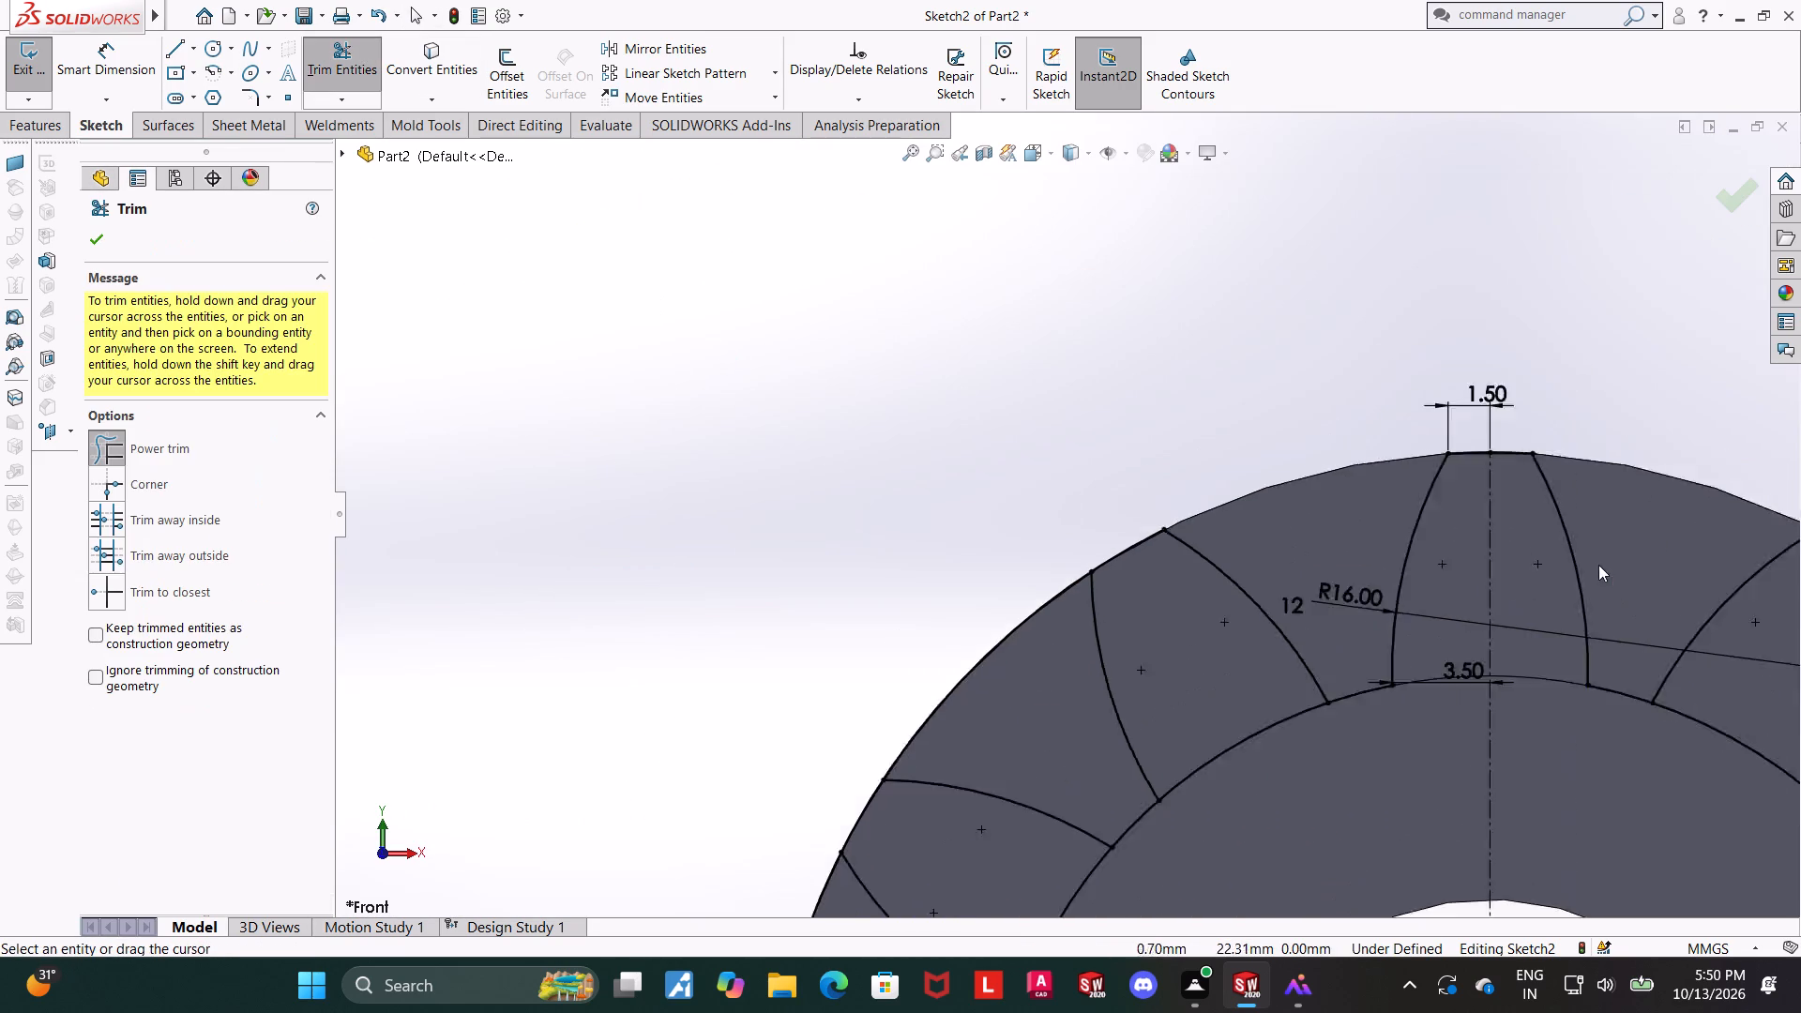
{"action": "scroll", "coordinate": [1598, 565], "scroll_direction": "up", "scroll_amount": 6}
{"action": "scroll", "coordinate": [1474, 565], "scroll_direction": "up", "scroll_amount": 3}
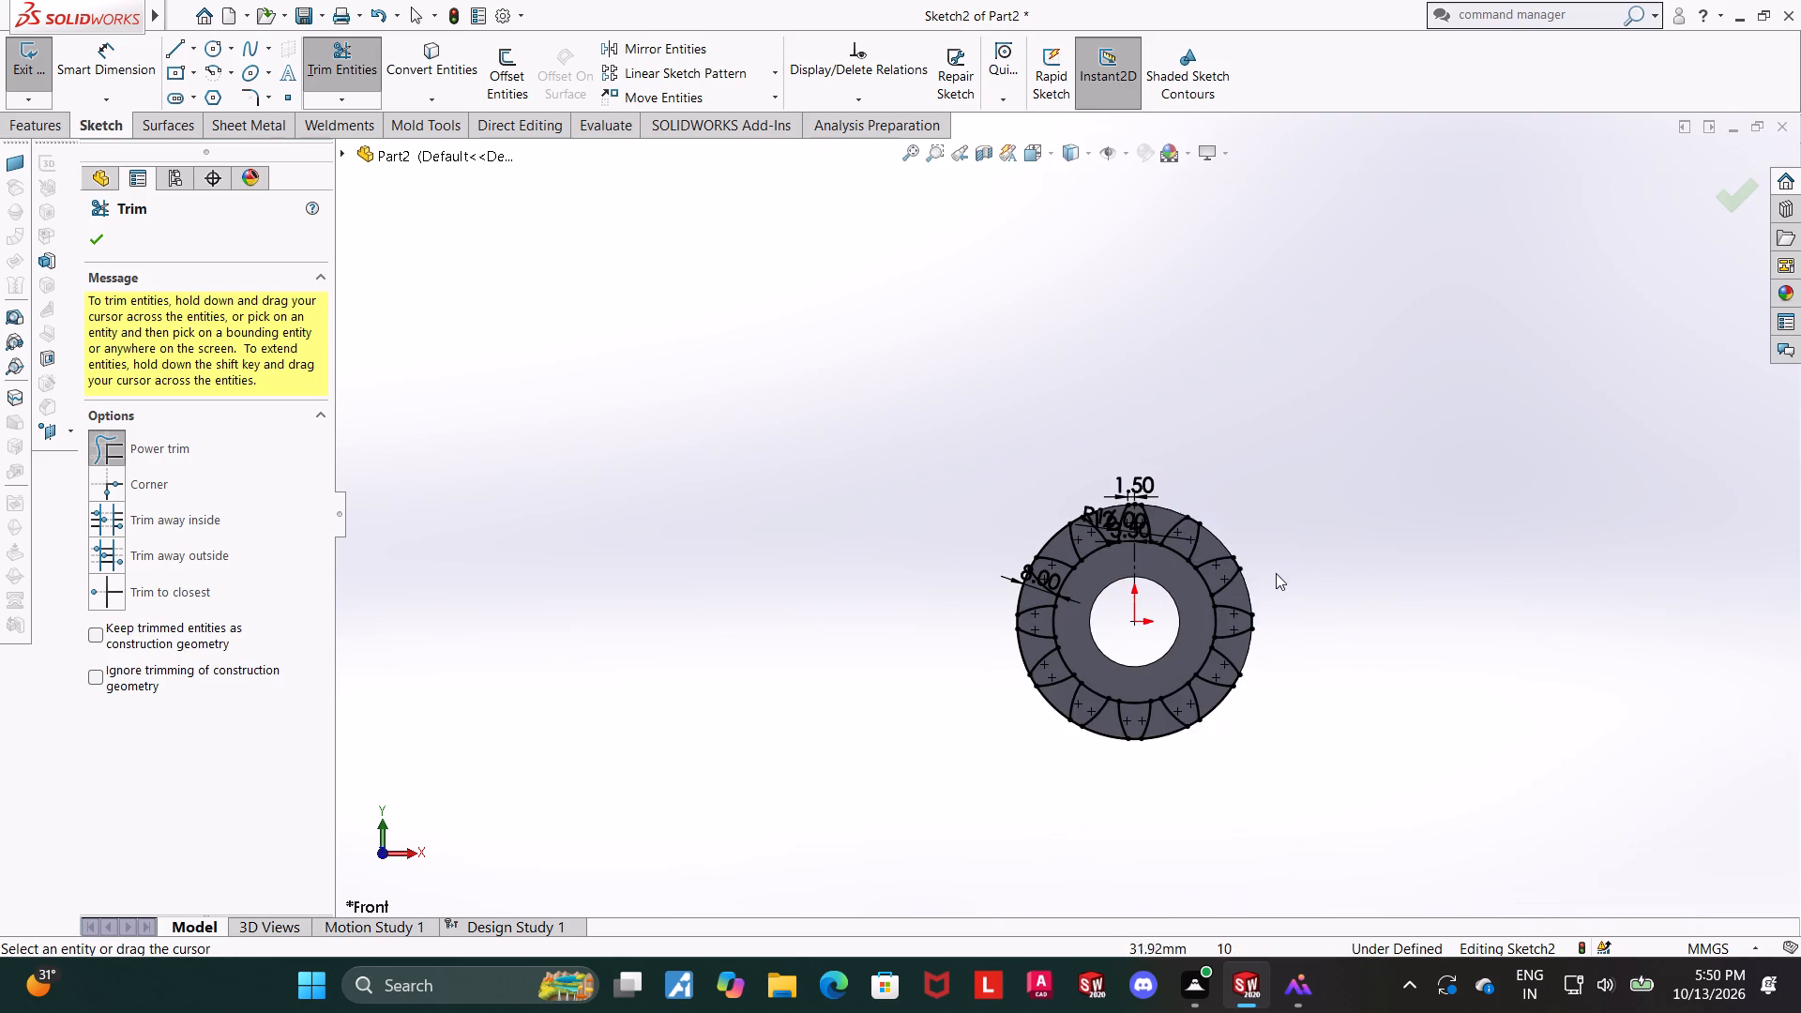
{"action": "scroll", "coordinate": [1188, 567], "scroll_direction": "down", "scroll_amount": 5}
{"action": "scroll", "coordinate": [959, 532], "scroll_direction": "down", "scroll_amount": 2}
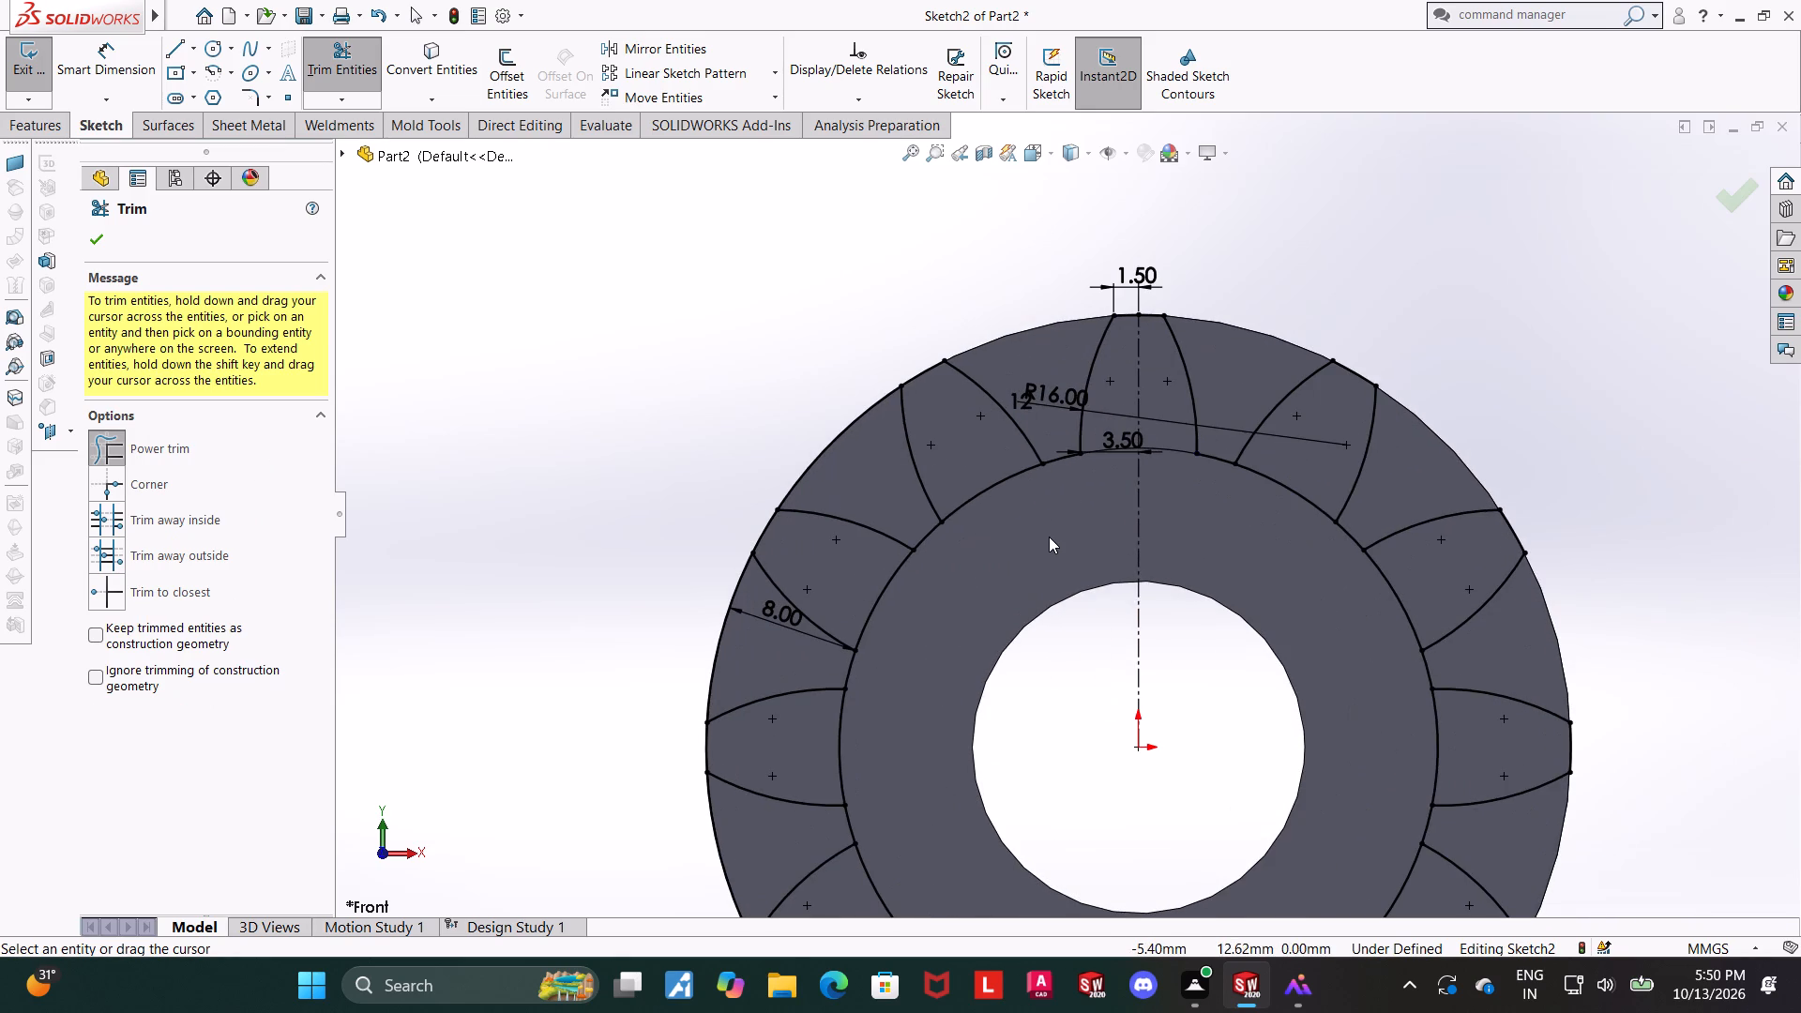
{"action": "left_click_drag", "start_coordinate": [1044, 529], "coordinate": [973, 465]}
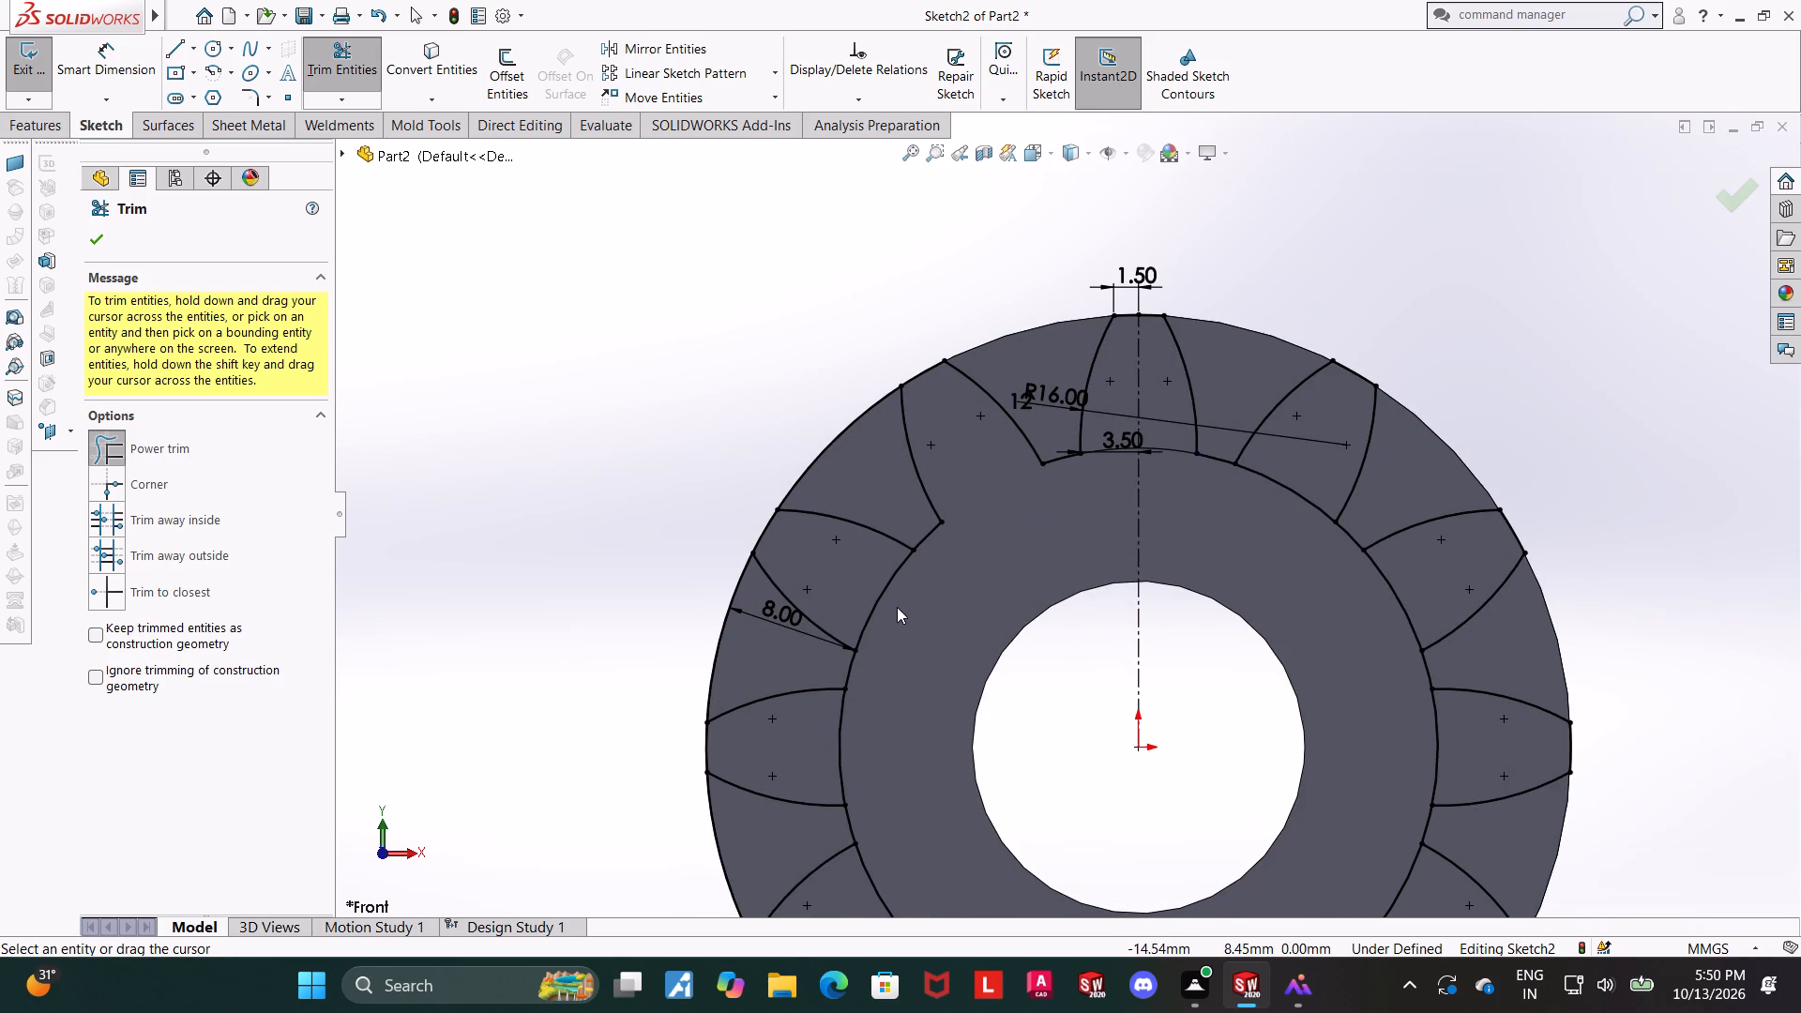
{"action": "left_click_drag", "start_coordinate": [921, 601], "coordinate": [880, 581]}
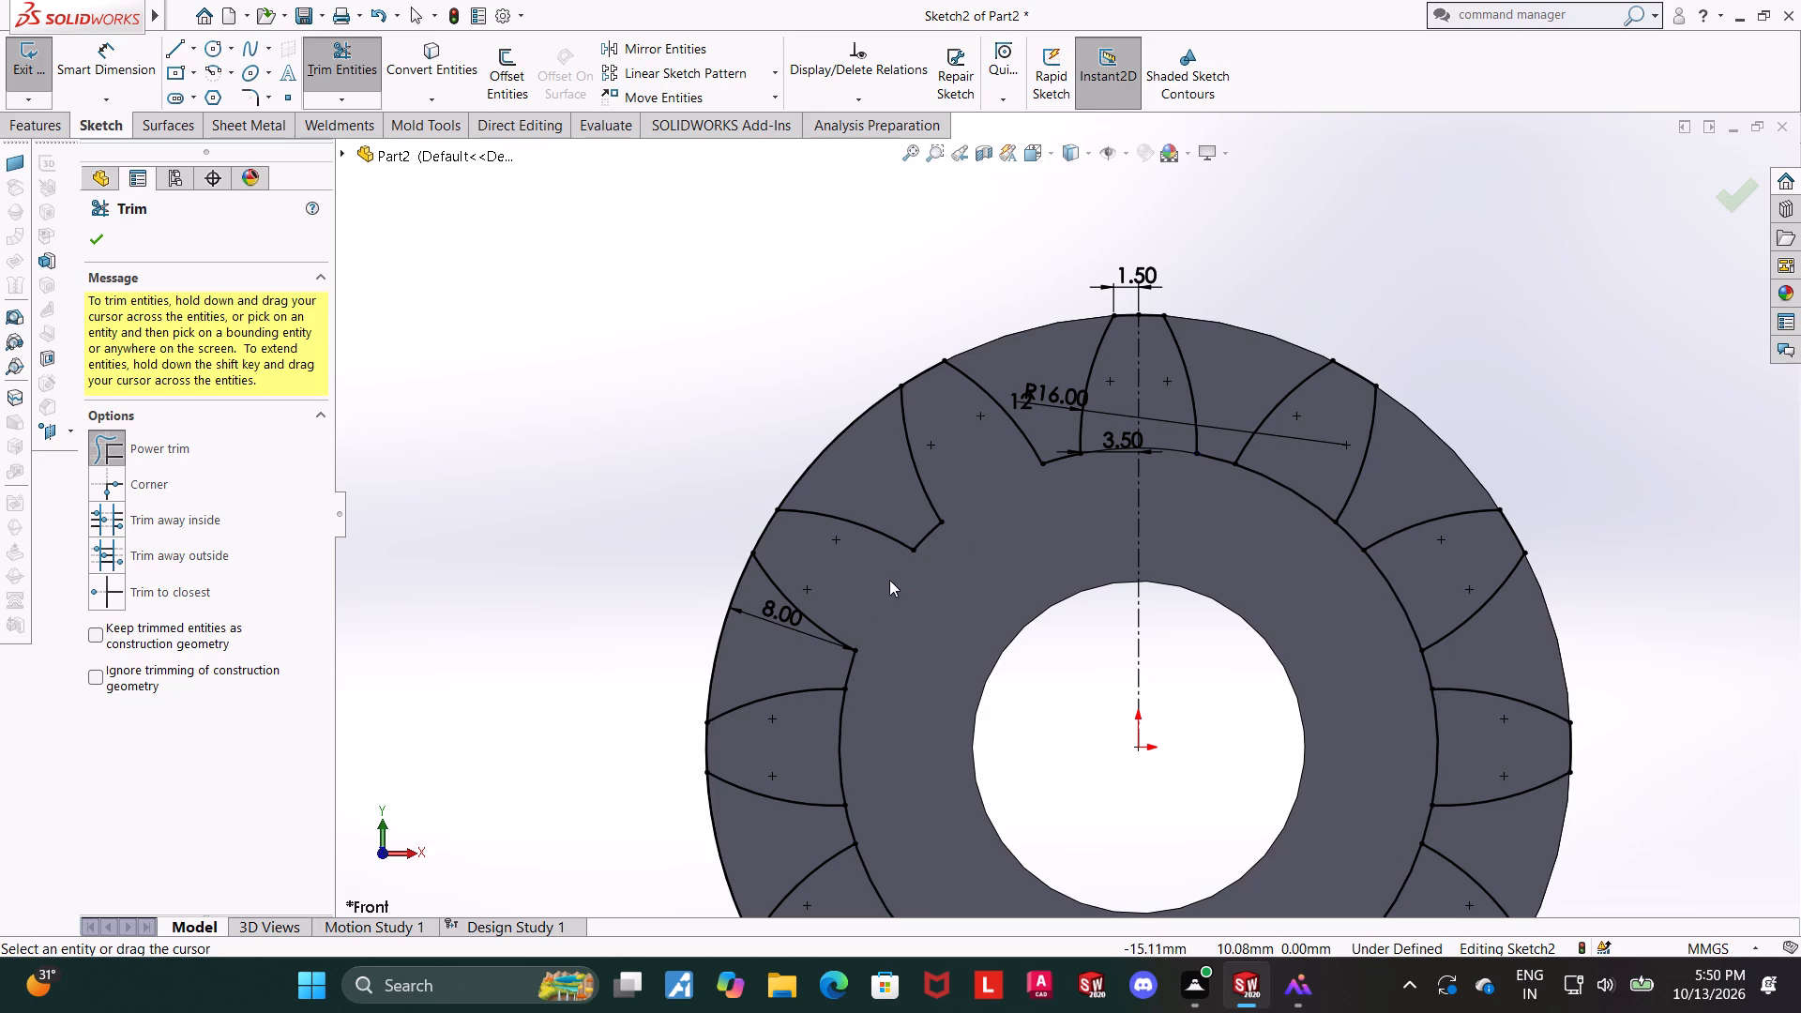
{"action": "left_click_drag", "start_coordinate": [858, 724], "coordinate": [806, 734]}
{"action": "scroll", "coordinate": [852, 736], "scroll_direction": "up", "scroll_amount": 2}
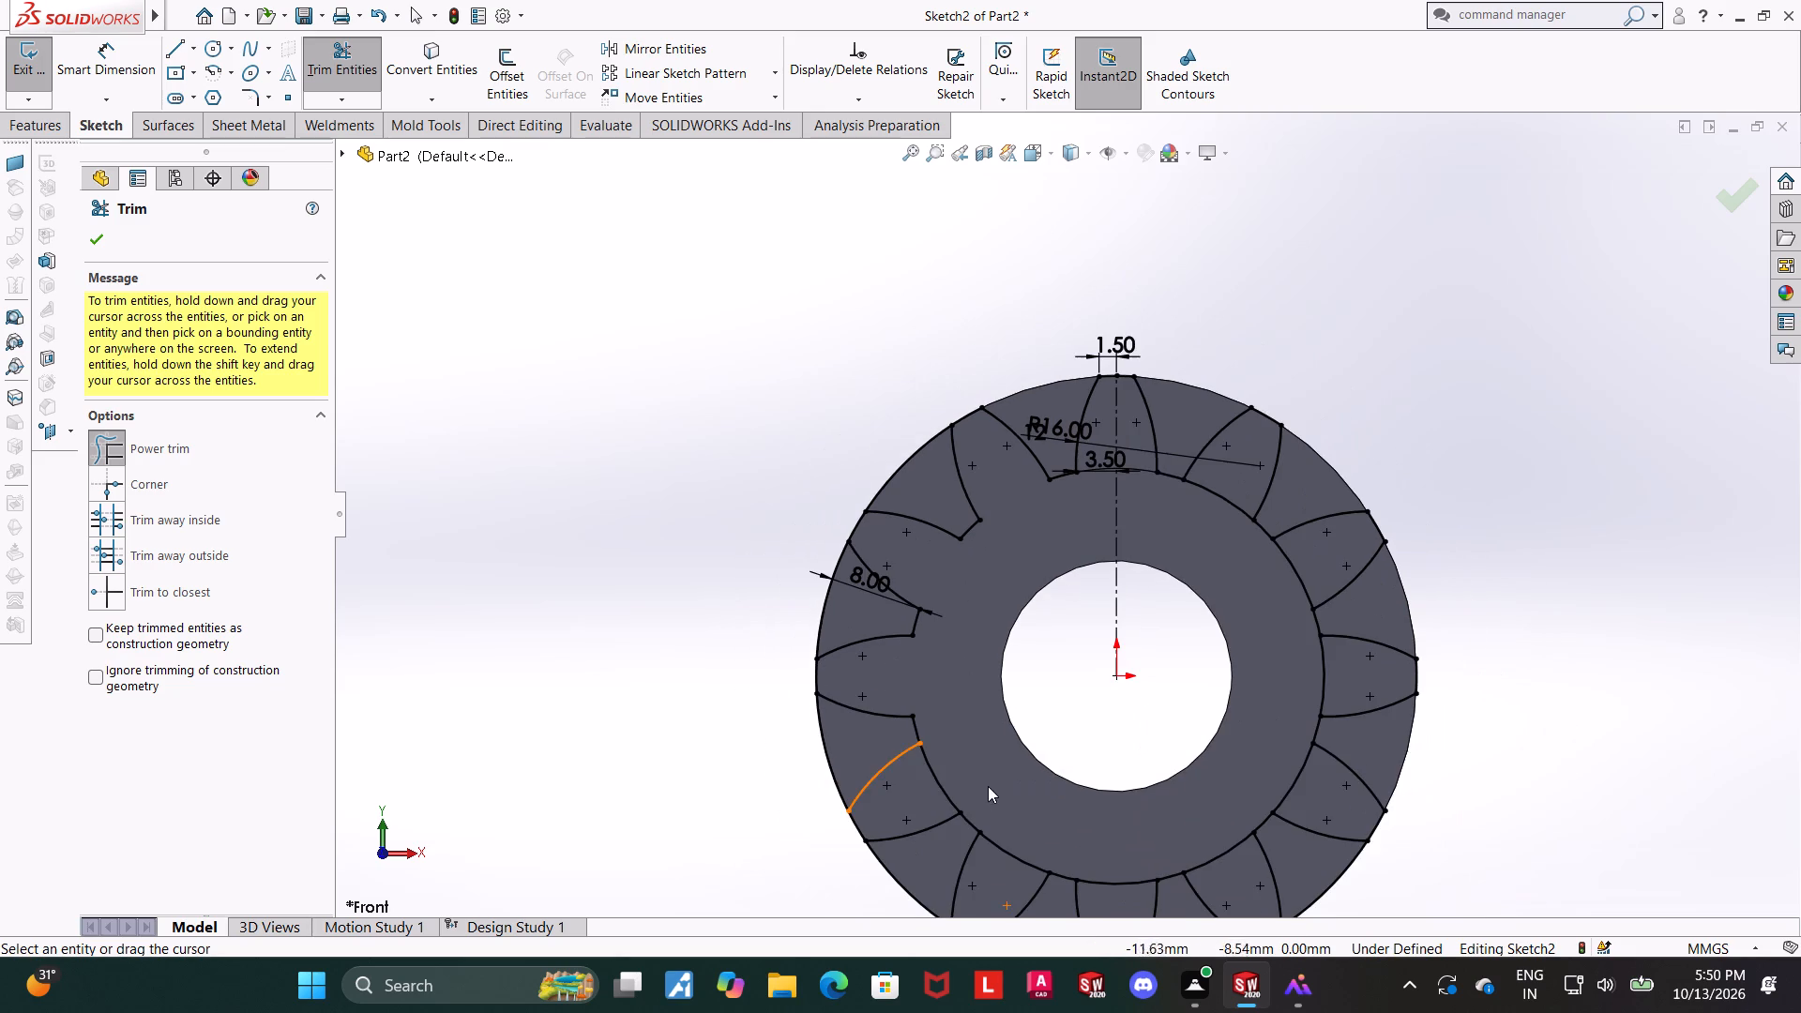
{"action": "left_click_drag", "start_coordinate": [989, 787], "coordinate": [932, 789]}
Power-trim the inner circle's segments across the bases of the seven, six, five and four o'clock teeth.
{"action": "scroll", "coordinate": [1000, 800], "scroll_direction": "up", "scroll_amount": 2}
{"action": "scroll", "coordinate": [1051, 774], "scroll_direction": "down", "scroll_amount": 4}
{"action": "middle_click_drag", "start_coordinate": [1026, 800], "coordinate": [1037, 743]}
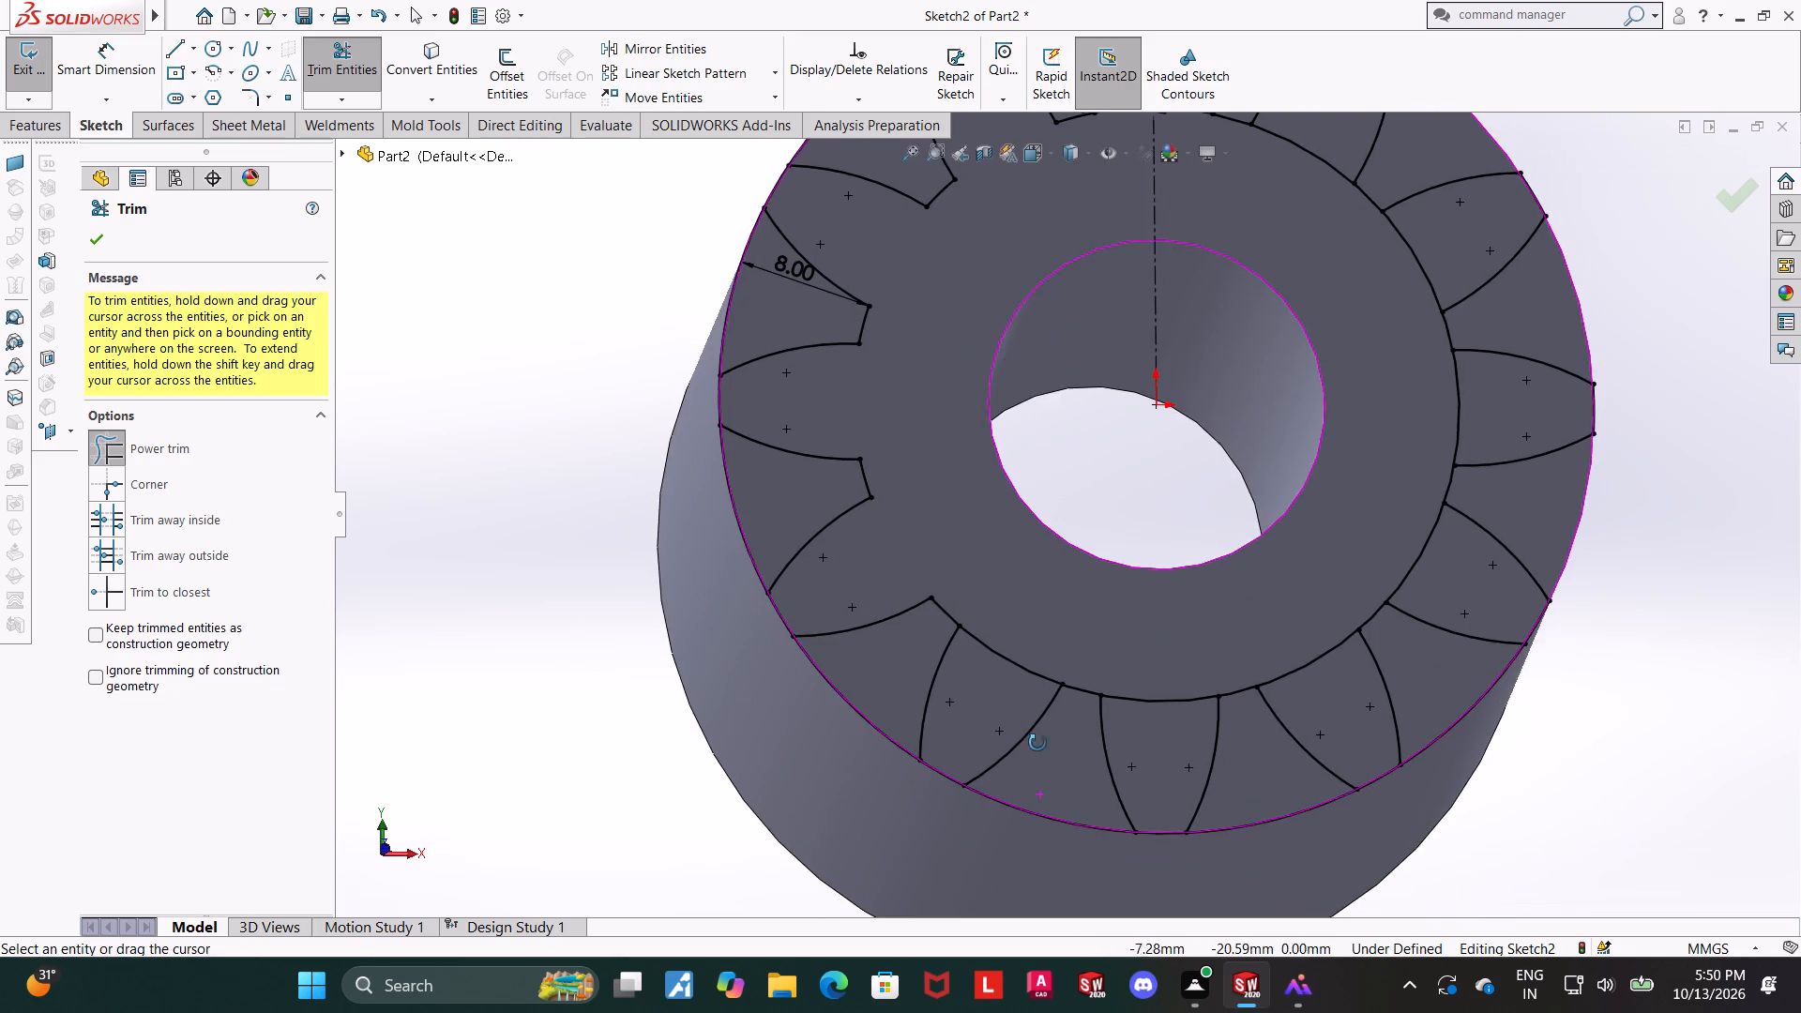
{"action": "middle_click_drag", "start_coordinate": [1037, 743], "coordinate": [1038, 742]}
{"action": "left_click_drag", "start_coordinate": [1046, 629], "coordinate": [1014, 670]}
{"action": "left_click_drag", "start_coordinate": [1171, 654], "coordinate": [1170, 736]}
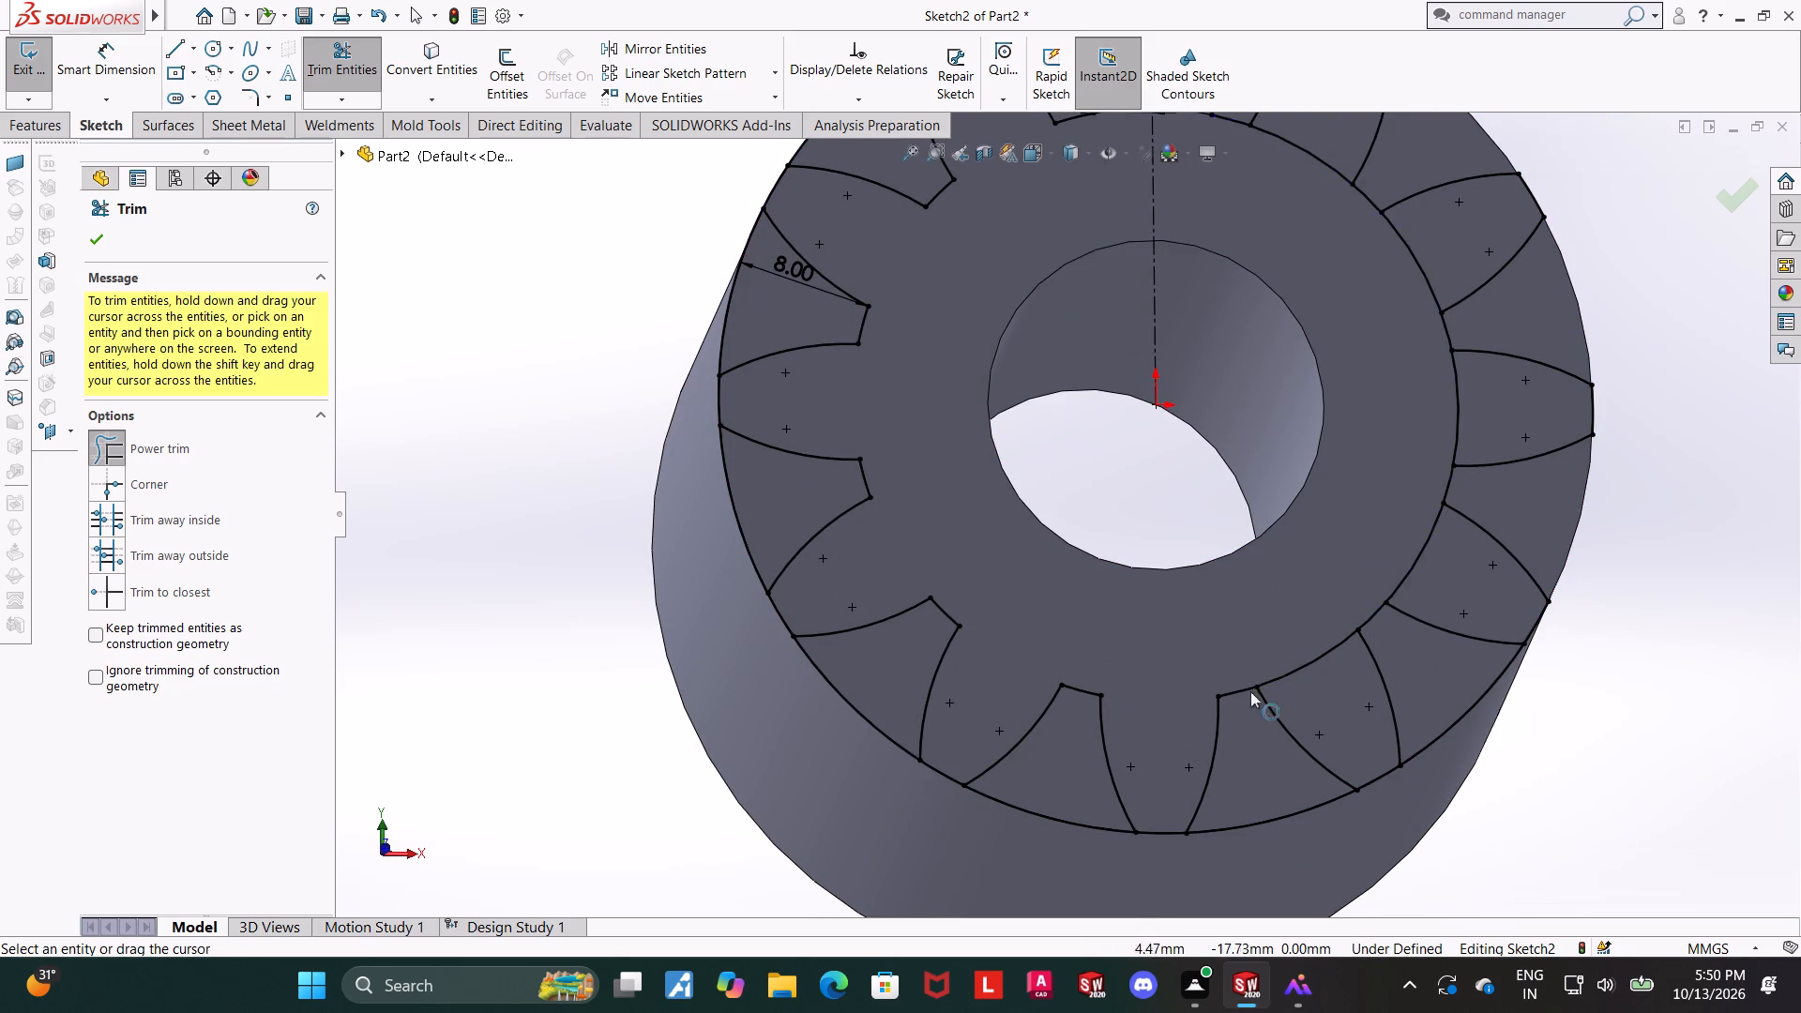
{"action": "left_click_drag", "start_coordinate": [1303, 625], "coordinate": [1345, 721]}
{"action": "left_click_drag", "start_coordinate": [1378, 508], "coordinate": [1419, 536]}
{"action": "left_click_drag", "start_coordinate": [1439, 545], "coordinate": [1447, 553]}
{"action": "left_click_drag", "start_coordinate": [1411, 516], "coordinate": [1443, 557]}
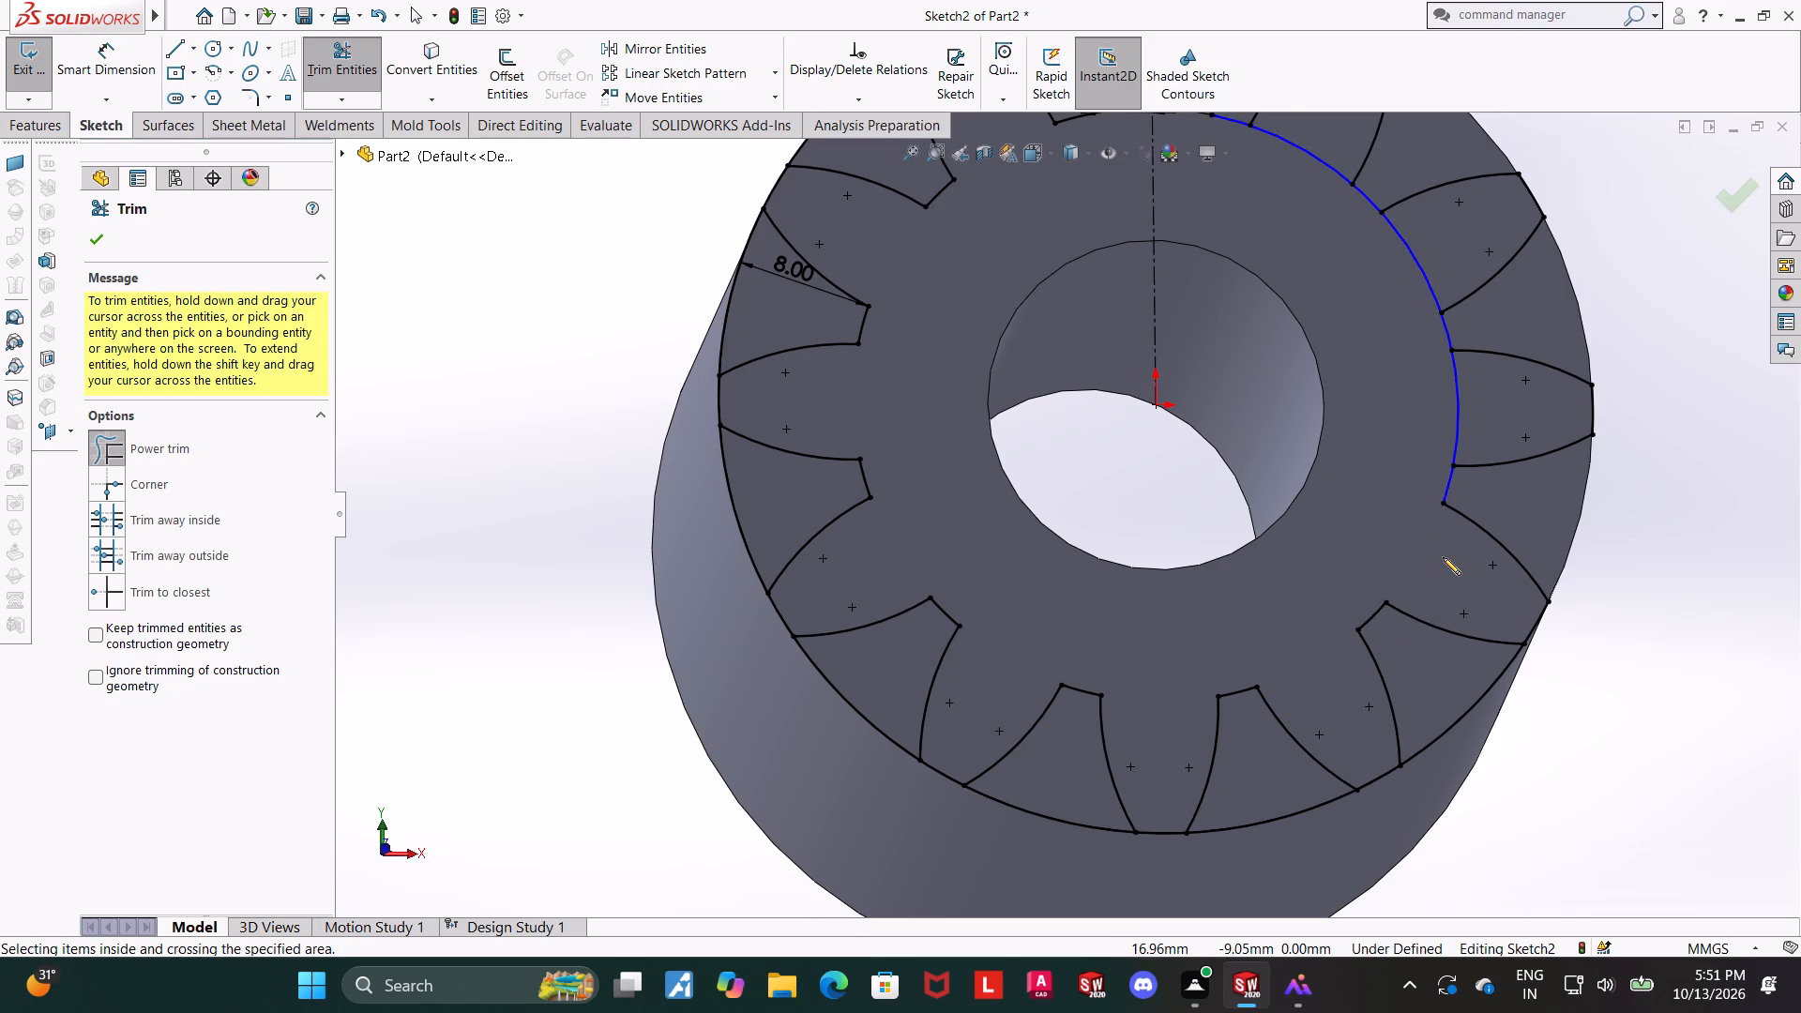
Power-trim the inner circle's segments across the bases of the three, two and one o'clock teeth.
{"action": "scroll", "coordinate": [1445, 543], "scroll_direction": "up", "scroll_amount": 2}
{"action": "scroll", "coordinate": [1307, 403], "scroll_direction": "down", "scroll_amount": 4}
{"action": "left_click_drag", "start_coordinate": [1263, 489], "coordinate": [1334, 491]}
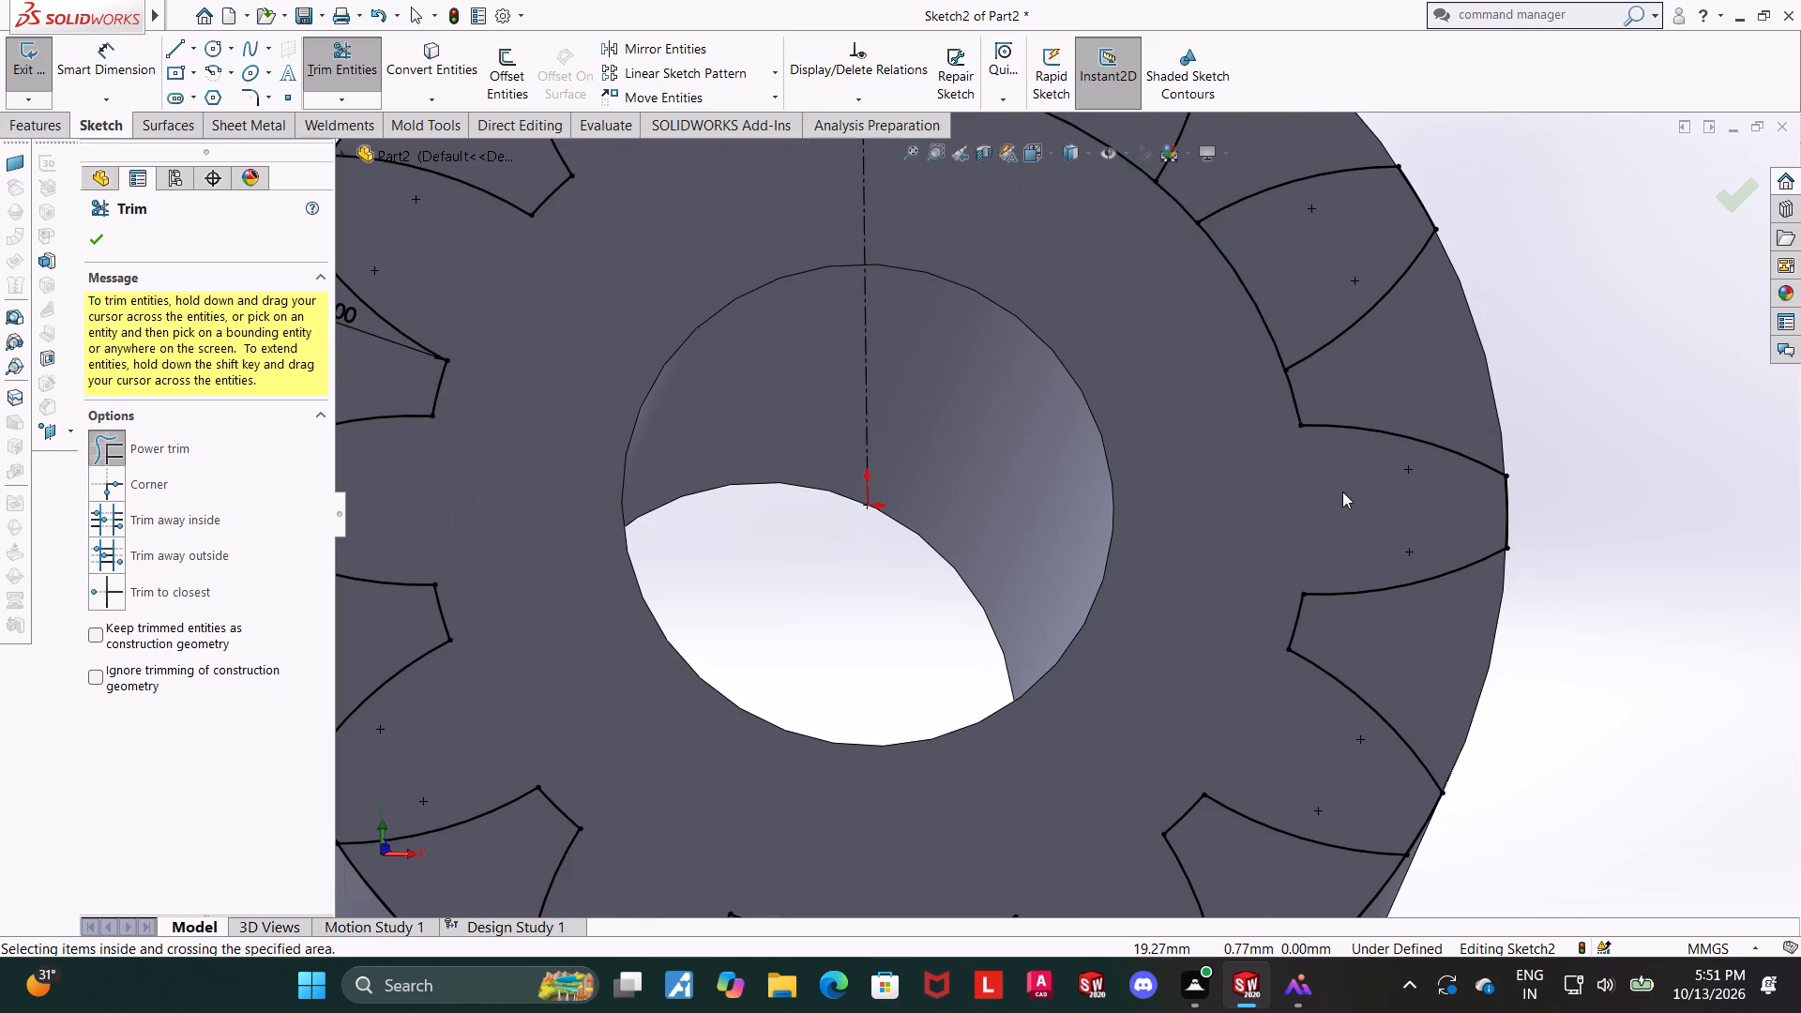
{"action": "scroll", "coordinate": [1332, 491], "scroll_direction": "up", "scroll_amount": 3}
{"action": "left_click_drag", "start_coordinate": [1167, 399], "coordinate": [1188, 372]}
{"action": "scroll", "coordinate": [1138, 380], "scroll_direction": "up", "scroll_amount": 2}
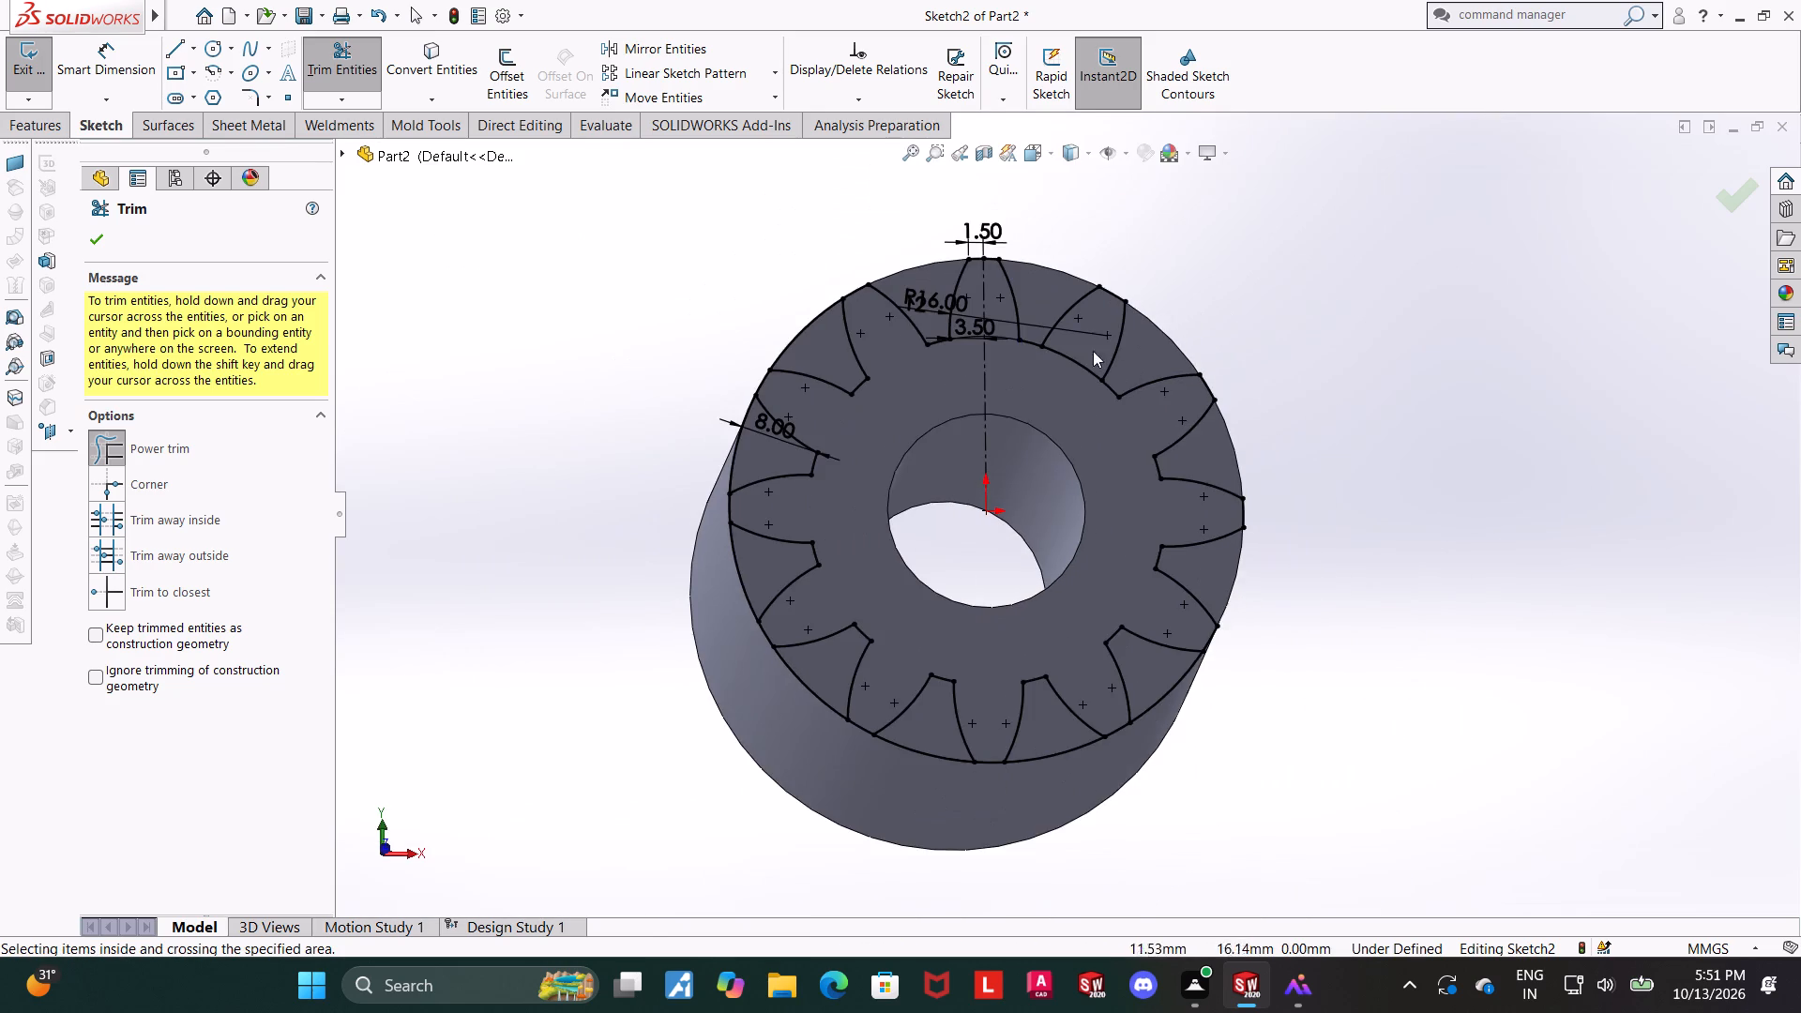
{"action": "scroll", "coordinate": [1087, 328], "scroll_direction": "down", "scroll_amount": 3}
{"action": "left_click_drag", "start_coordinate": [1065, 451], "coordinate": [1065, 410]}
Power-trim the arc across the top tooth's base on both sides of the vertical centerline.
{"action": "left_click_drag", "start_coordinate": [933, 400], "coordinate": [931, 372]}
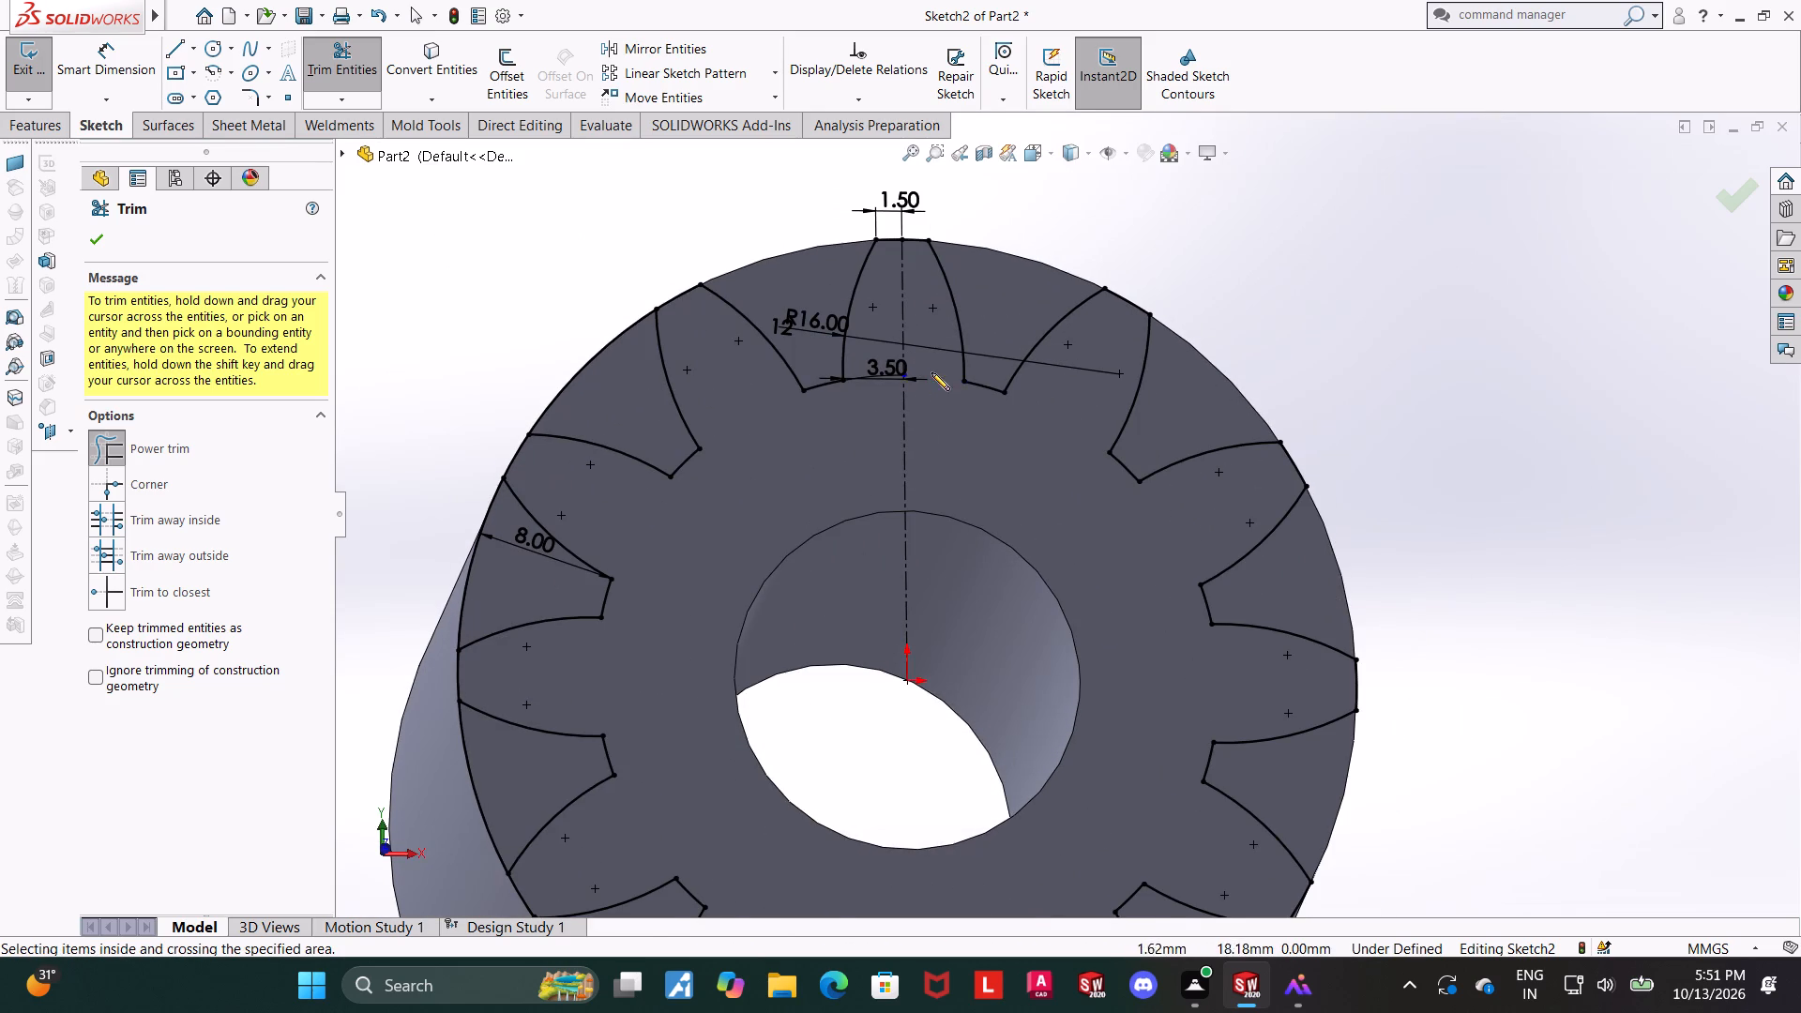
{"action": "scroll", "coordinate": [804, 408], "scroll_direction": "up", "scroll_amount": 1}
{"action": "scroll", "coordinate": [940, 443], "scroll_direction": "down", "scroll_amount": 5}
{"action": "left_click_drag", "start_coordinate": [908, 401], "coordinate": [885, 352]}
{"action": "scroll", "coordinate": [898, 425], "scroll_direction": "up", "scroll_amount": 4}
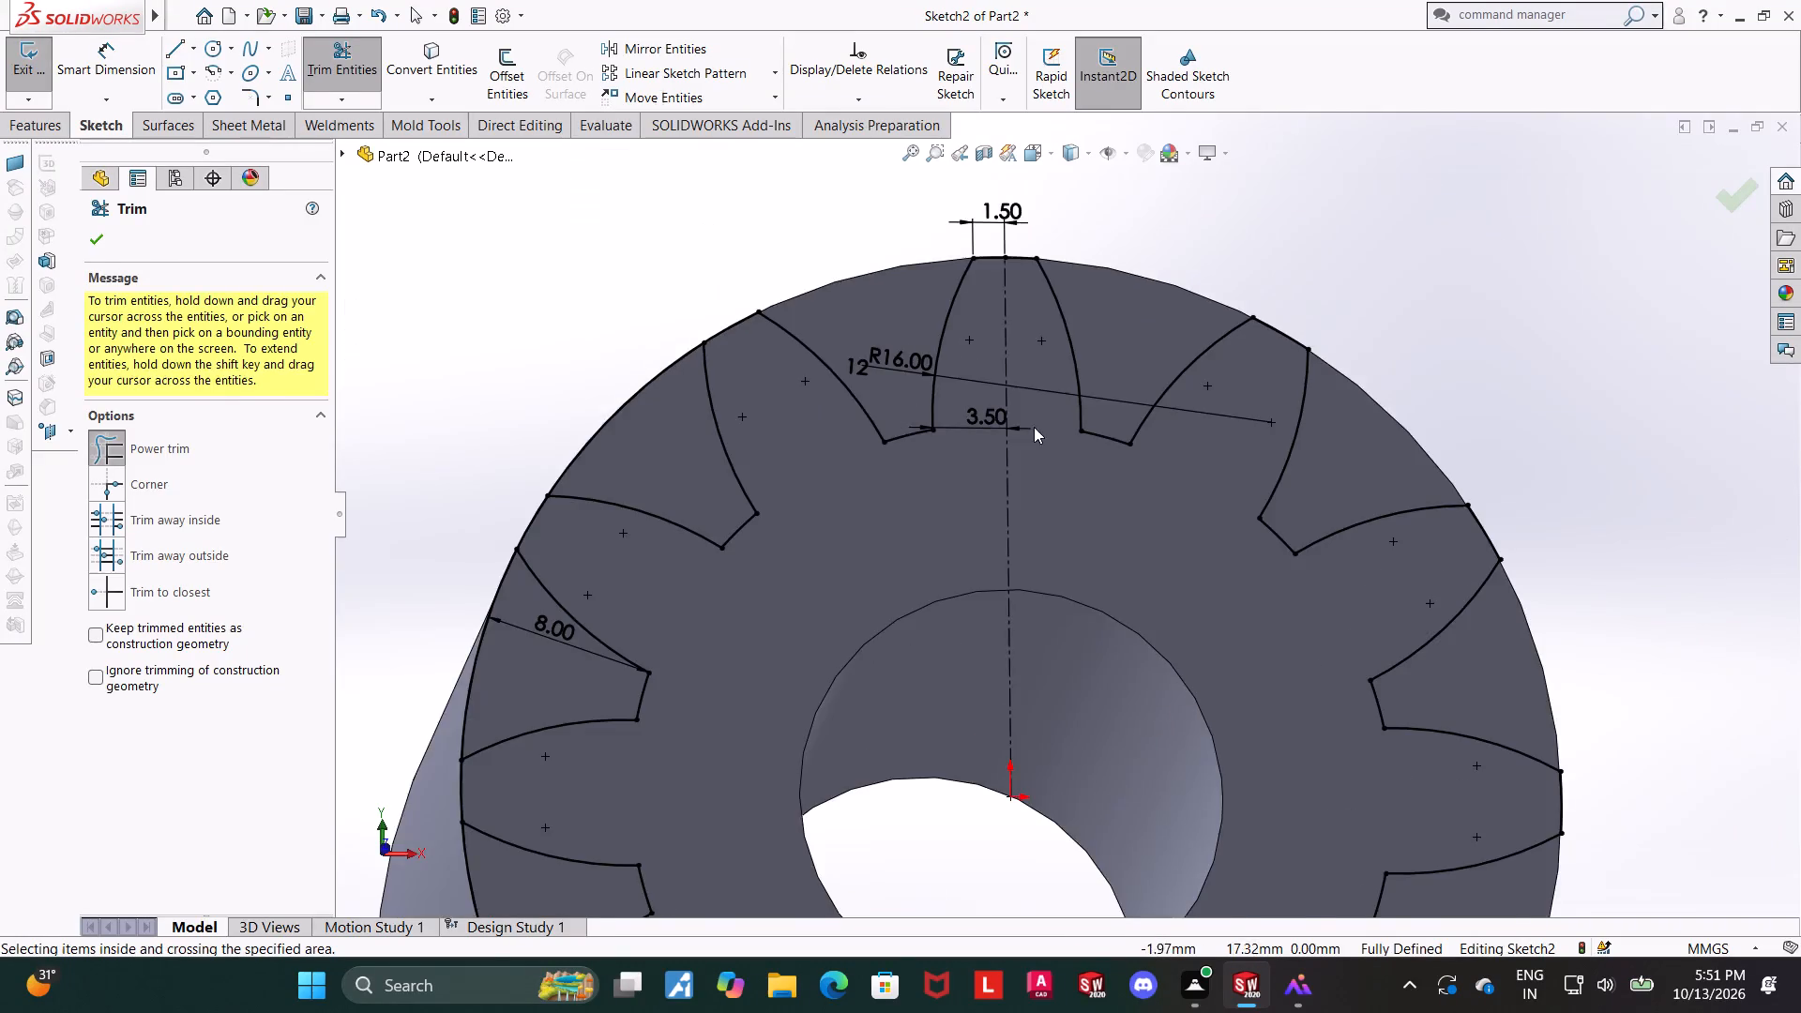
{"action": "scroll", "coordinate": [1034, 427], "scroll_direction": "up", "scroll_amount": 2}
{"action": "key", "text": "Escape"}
Close the trimmed tooth-profile sketch and examine it on the gear blank's front face from several angles.
{"action": "scroll", "coordinate": [1395, 648], "scroll_direction": "up", "scroll_amount": 1}
{"action": "middle_click_drag", "start_coordinate": [1396, 653], "coordinate": [1404, 706]}
{"action": "left_click", "coordinate": [1705, 188]}
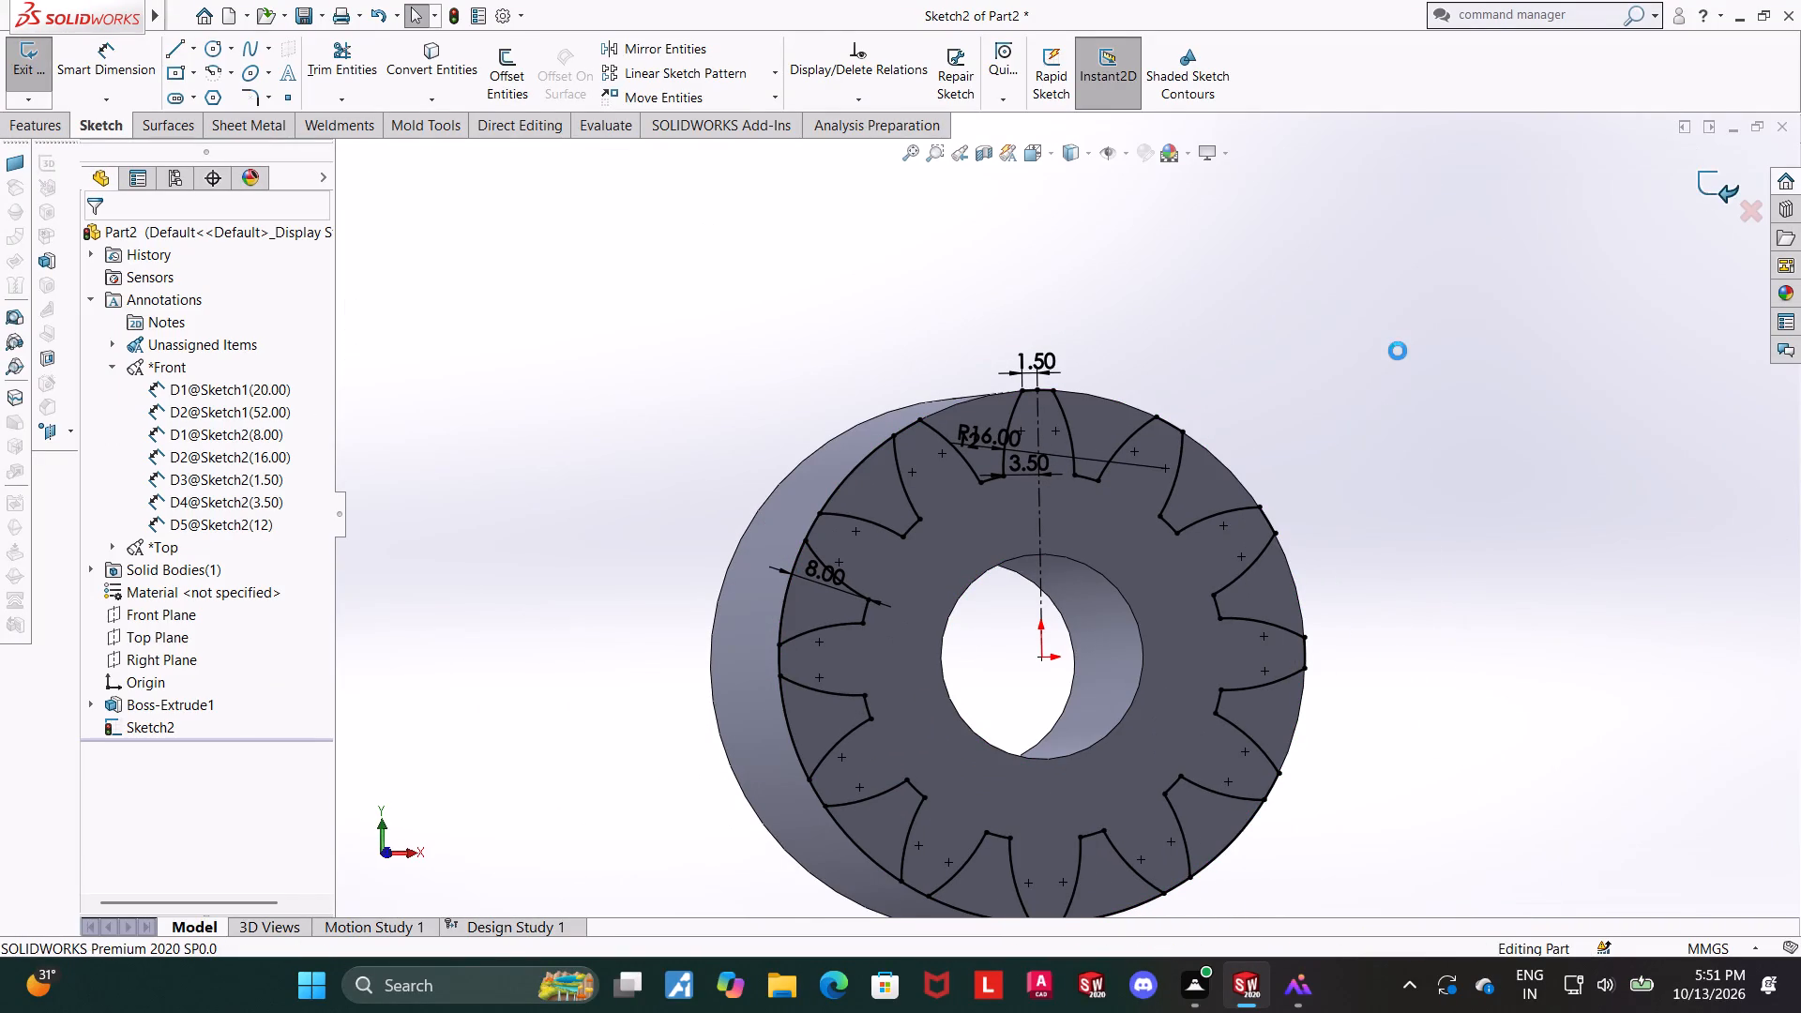
{"action": "middle_click_drag", "start_coordinate": [1399, 354], "coordinate": [1409, 360]}
{"action": "left_click", "coordinate": [147, 727]}
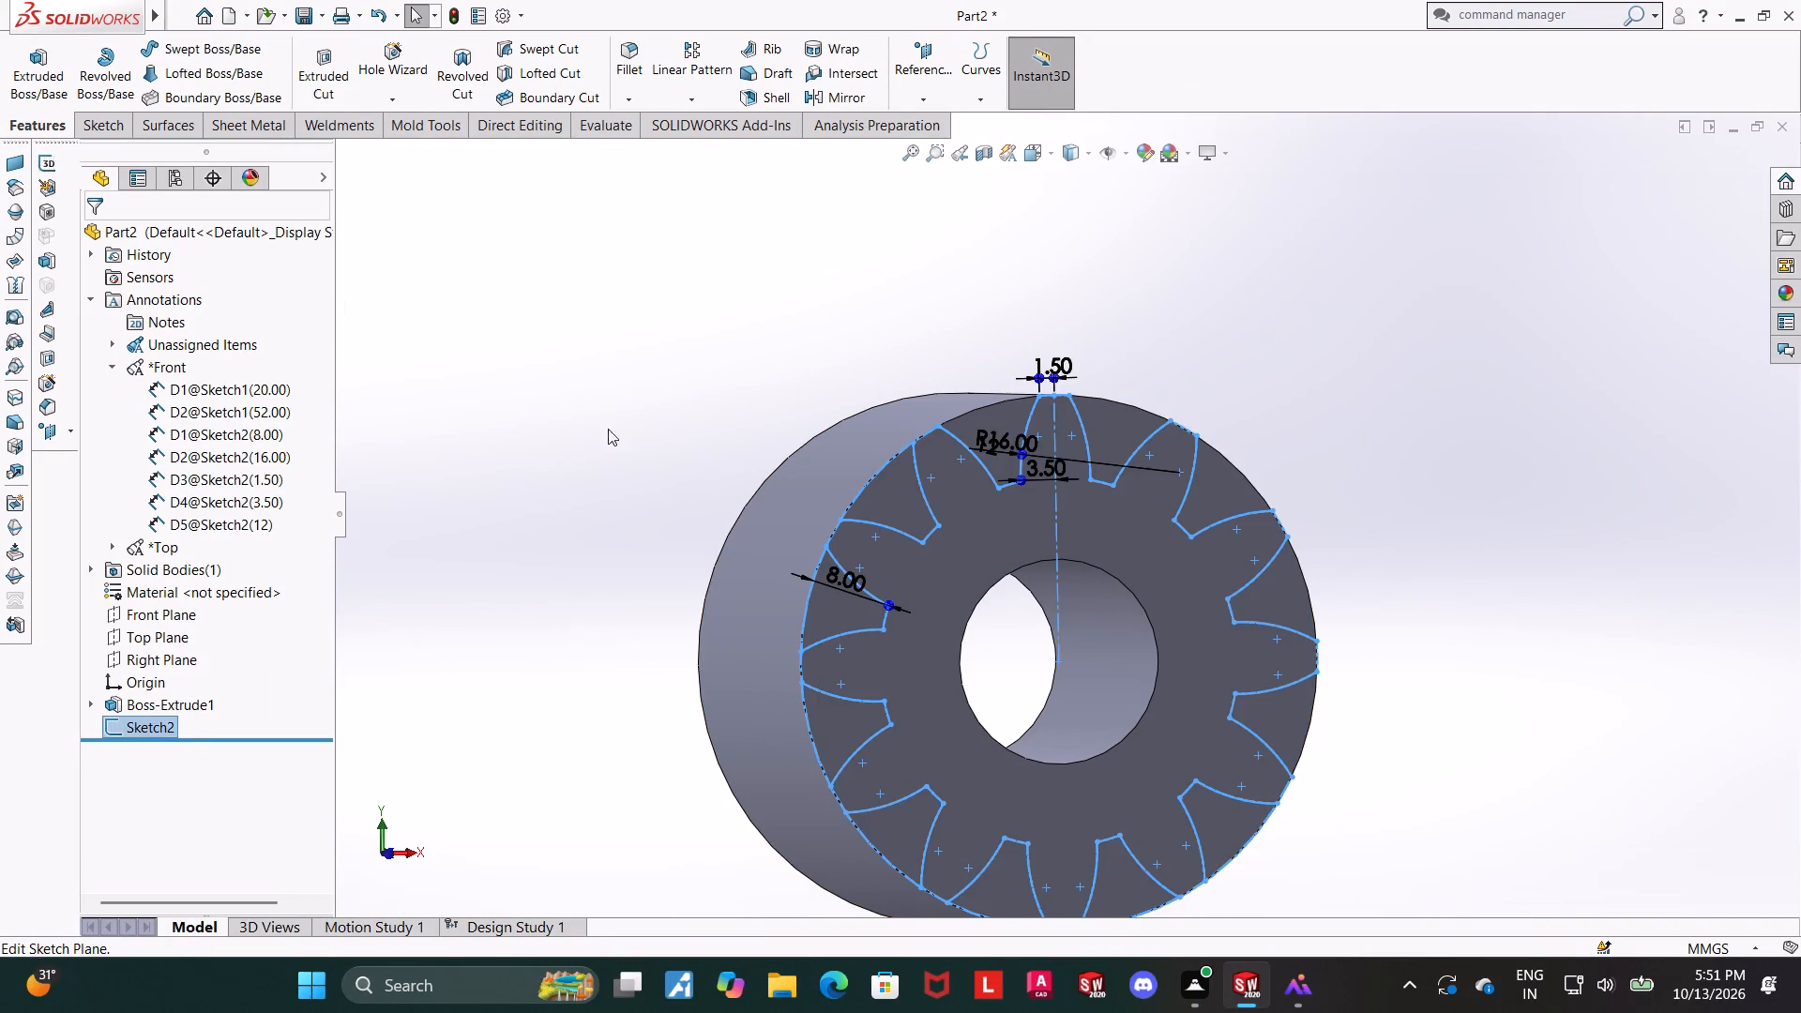
{"action": "middle_click_drag", "start_coordinate": [651, 393], "coordinate": [678, 404]}
{"action": "middle_click_drag", "start_coordinate": [1291, 404], "coordinate": [1292, 446]}
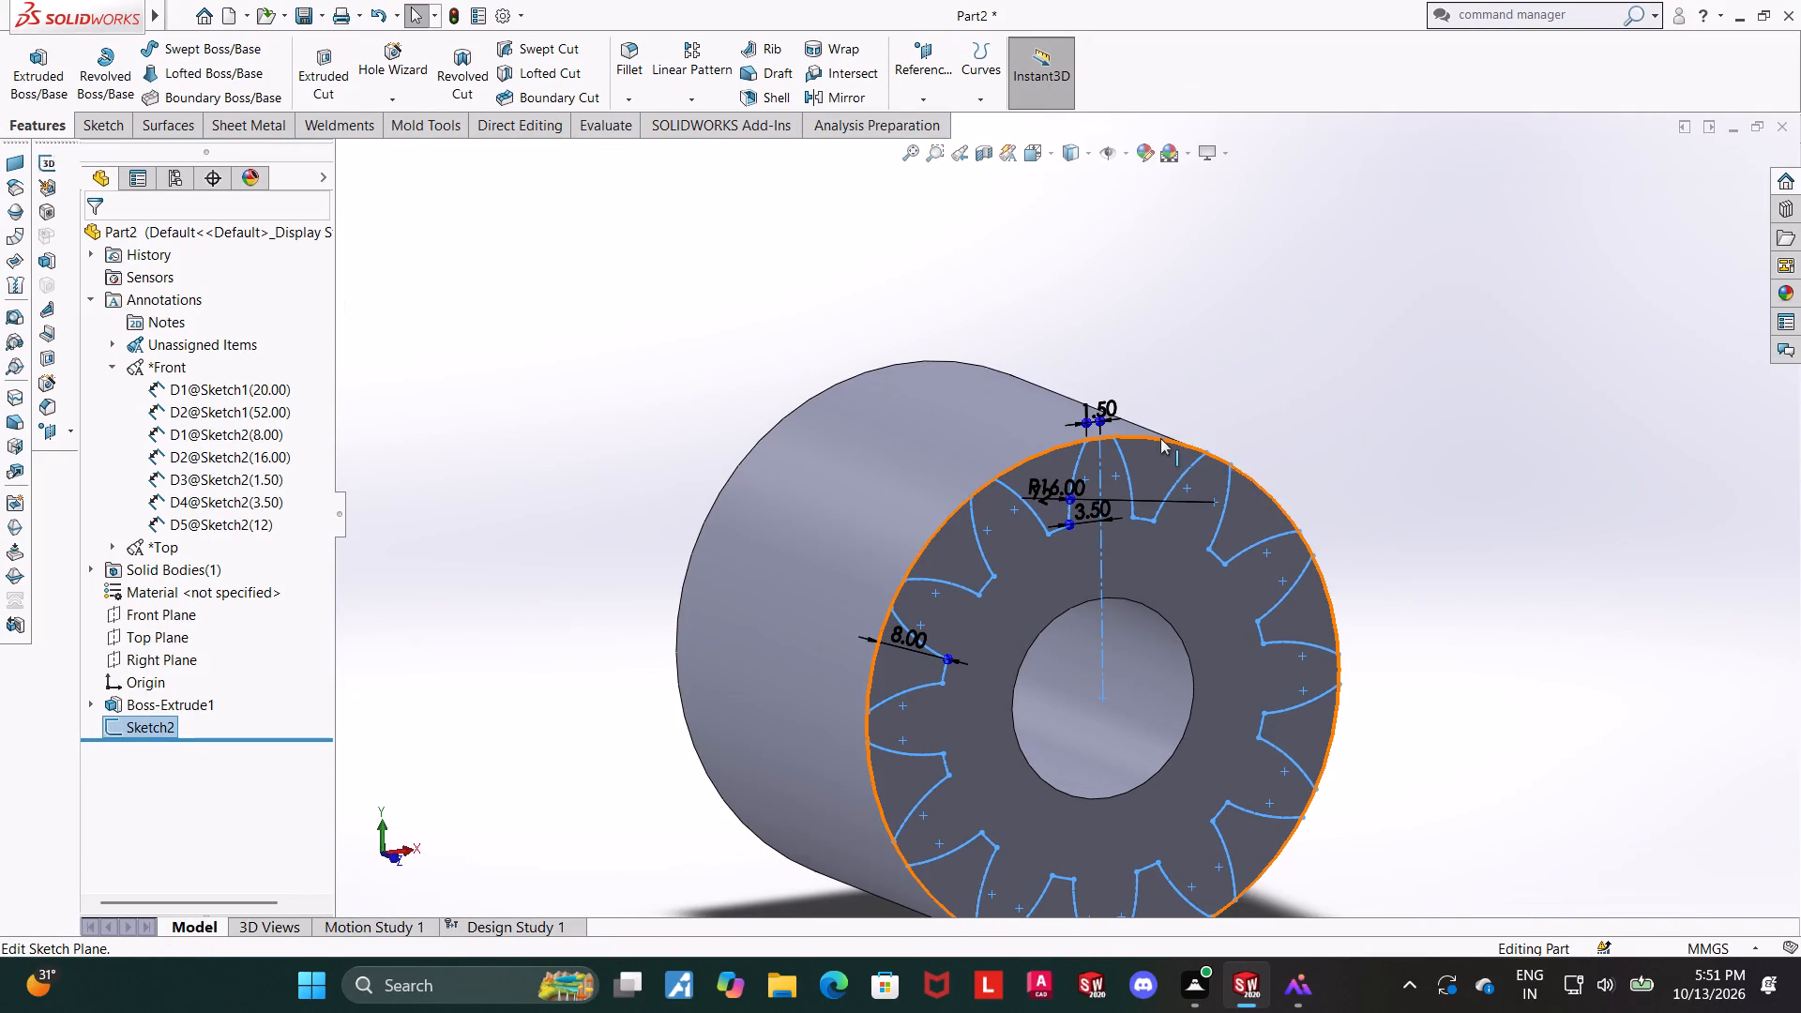
{"action": "left_click", "coordinate": [1160, 438]}
{"action": "middle_click_drag", "start_coordinate": [1379, 435], "coordinate": [1386, 469]}
{"action": "left_click", "coordinate": [1462, 505]}
{"action": "middle_click_drag", "start_coordinate": [1427, 491], "coordinate": [1405, 542]}
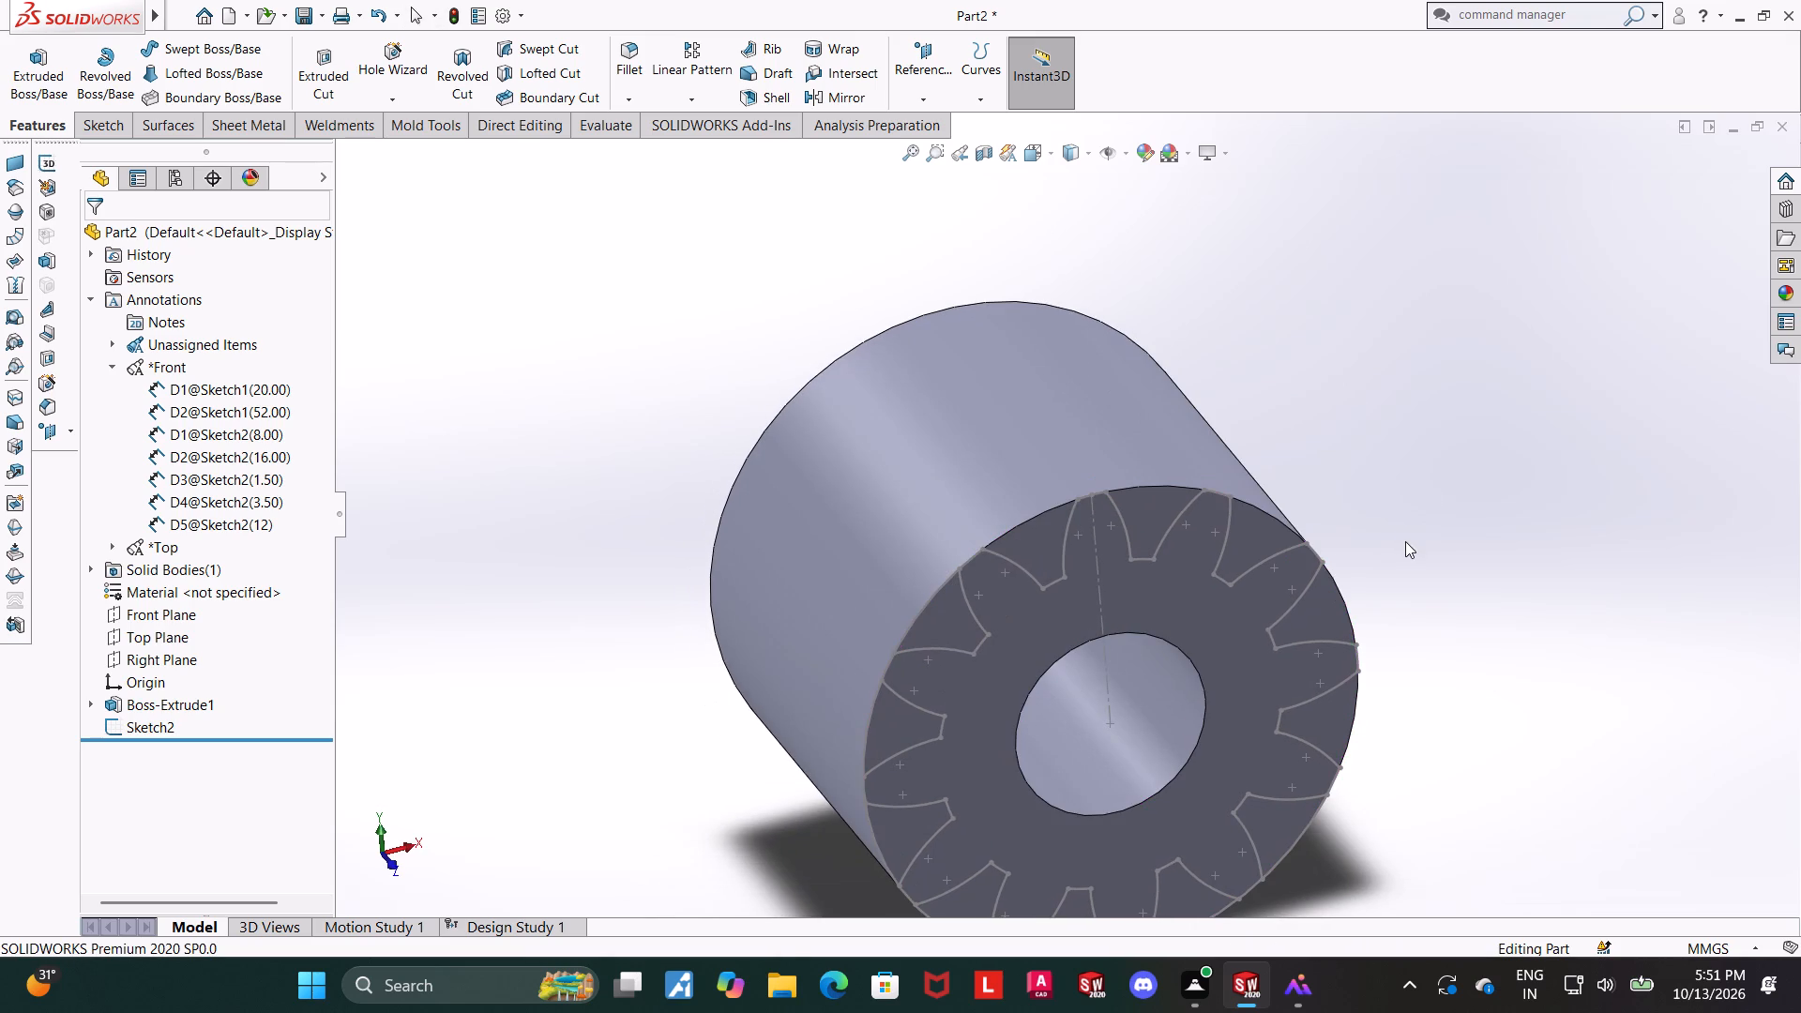
{"action": "scroll", "coordinate": [1246, 448], "scroll_direction": "down", "scroll_amount": 4}
{"action": "scroll", "coordinate": [1169, 527], "scroll_direction": "up", "scroll_amount": 6}
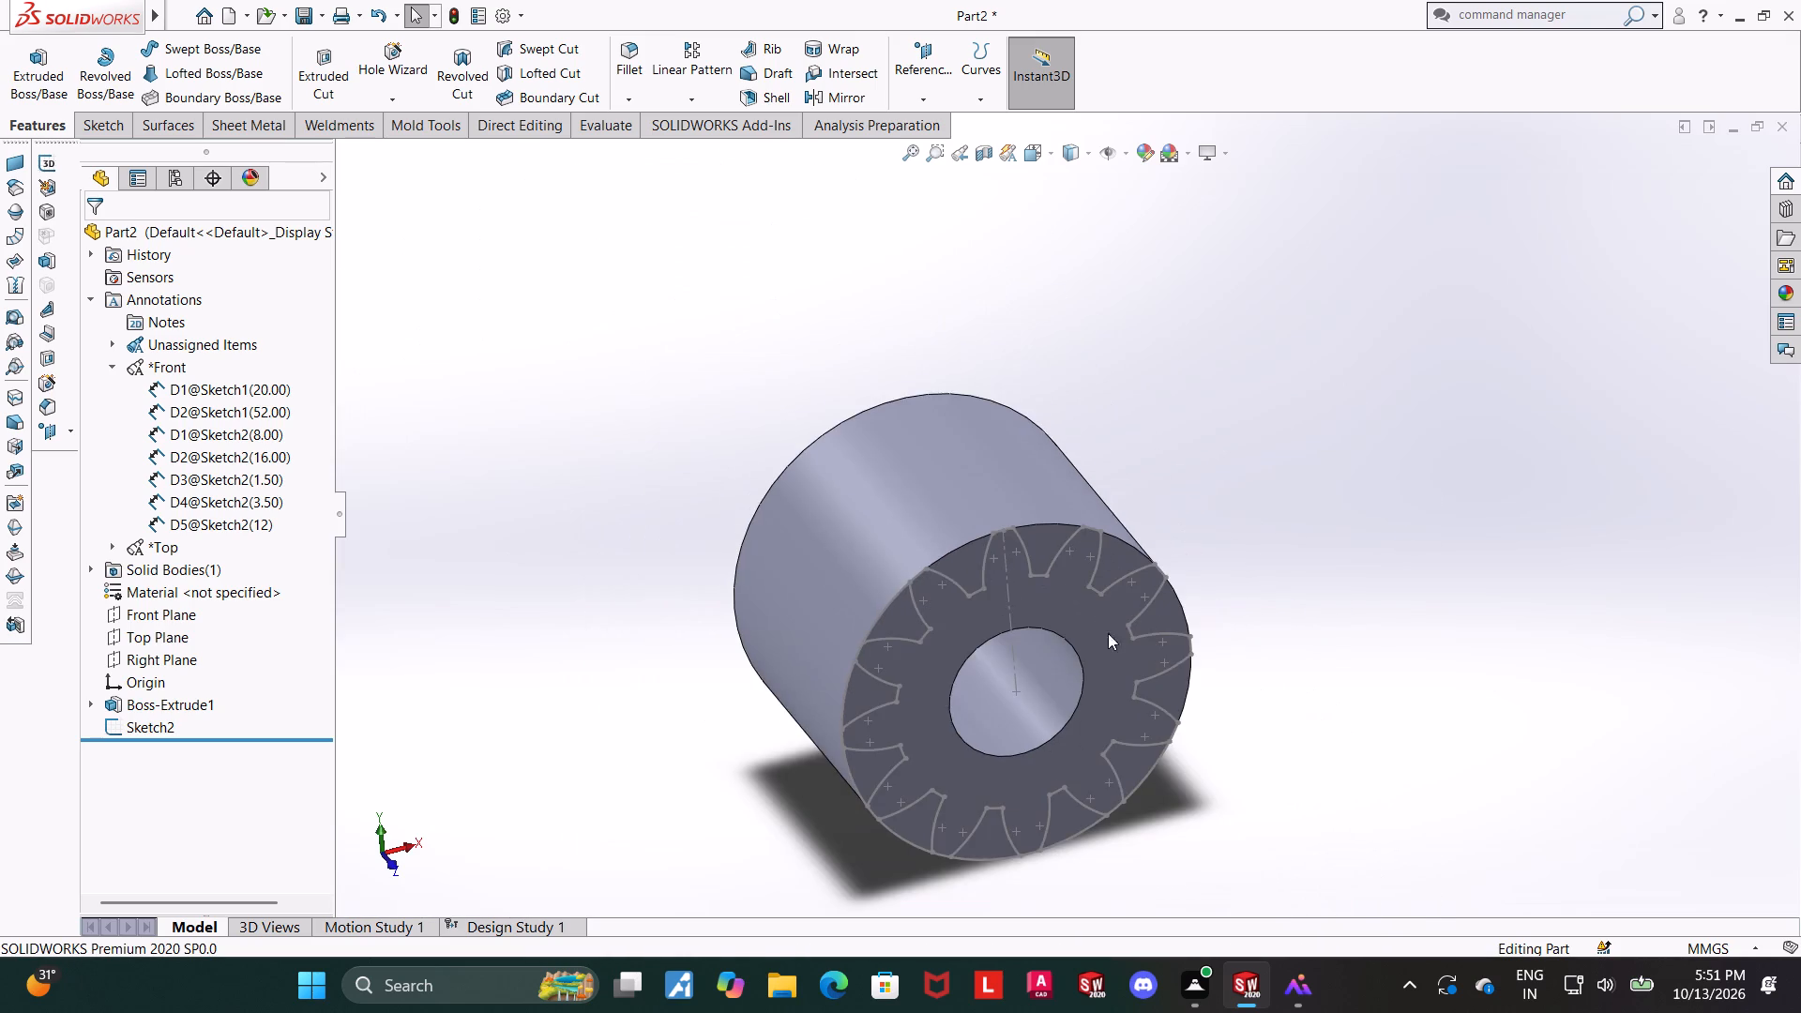
{"action": "scroll", "coordinate": [967, 715], "scroll_direction": "down", "scroll_amount": 3}
Reopen Sketch2 square-on and convert the blank's outer circular edge into a sketch entity.
{"action": "left_click", "coordinate": [157, 724]}
{"action": "left_click", "coordinate": [177, 671]}
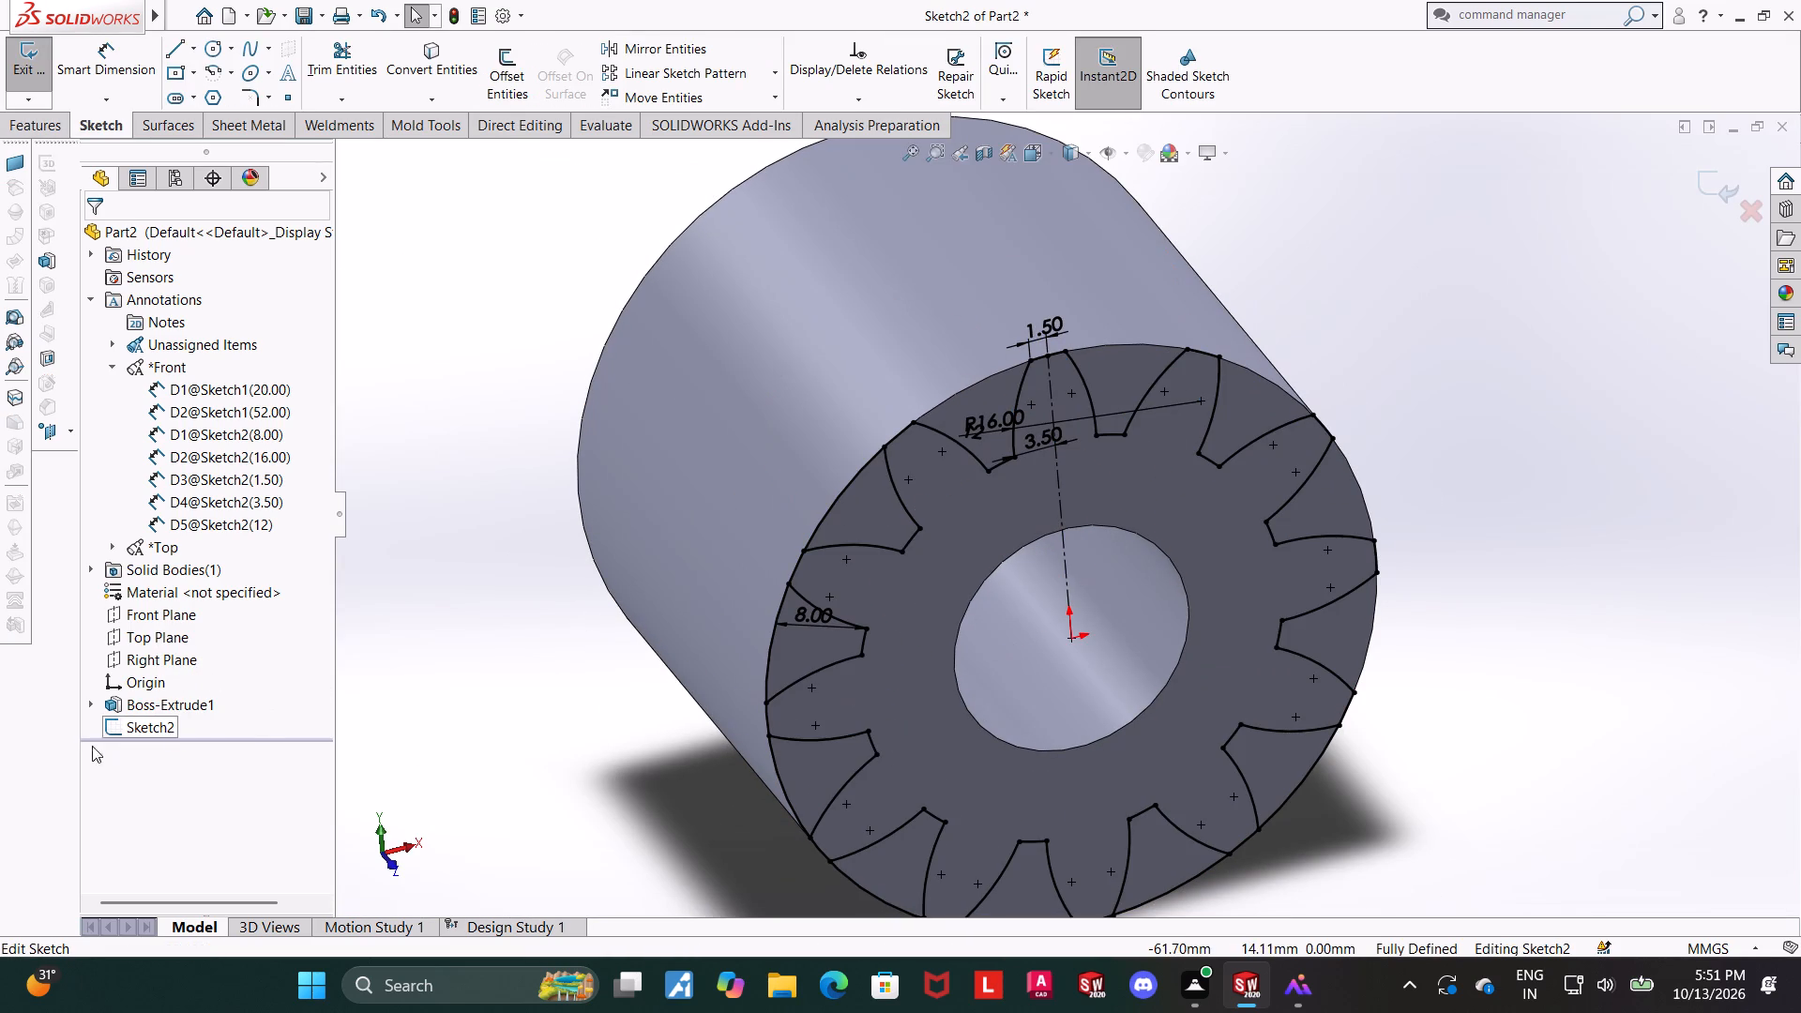
{"action": "left_click", "coordinate": [136, 718]}
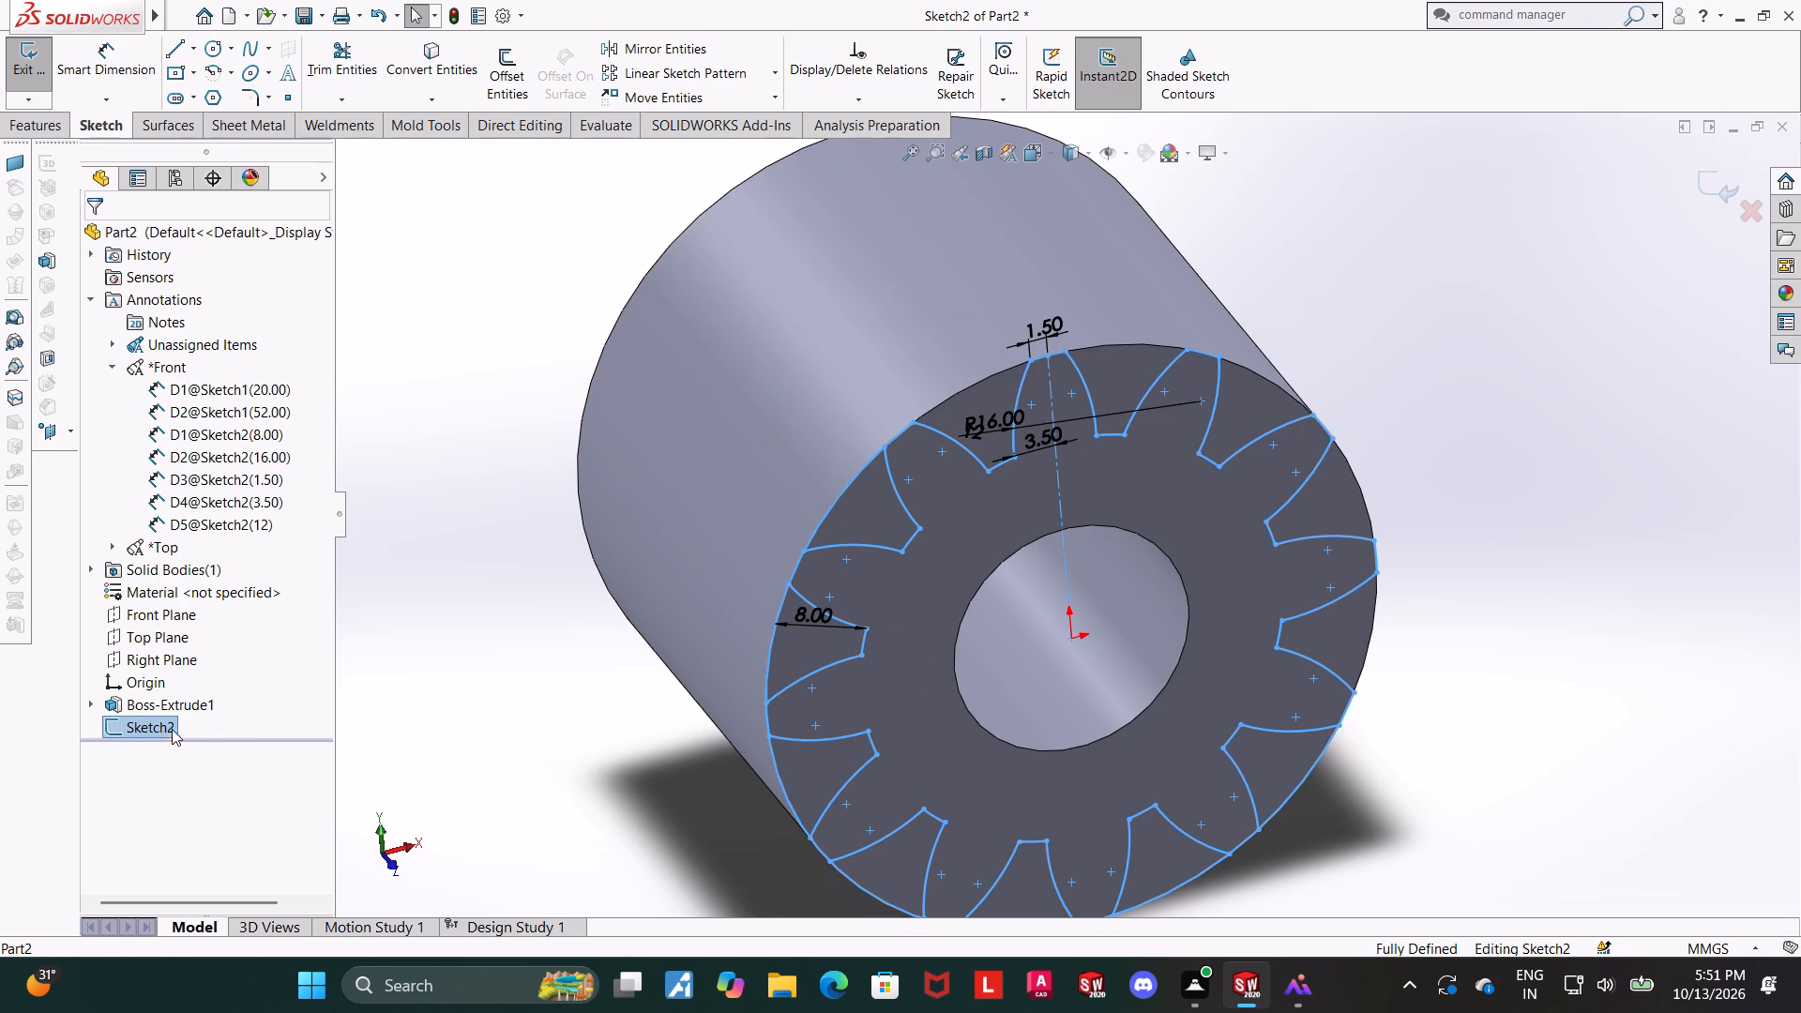
{"action": "left_click", "coordinate": [167, 731]}
{"action": "left_click", "coordinate": [215, 711]}
{"action": "left_click", "coordinate": [547, 707]}
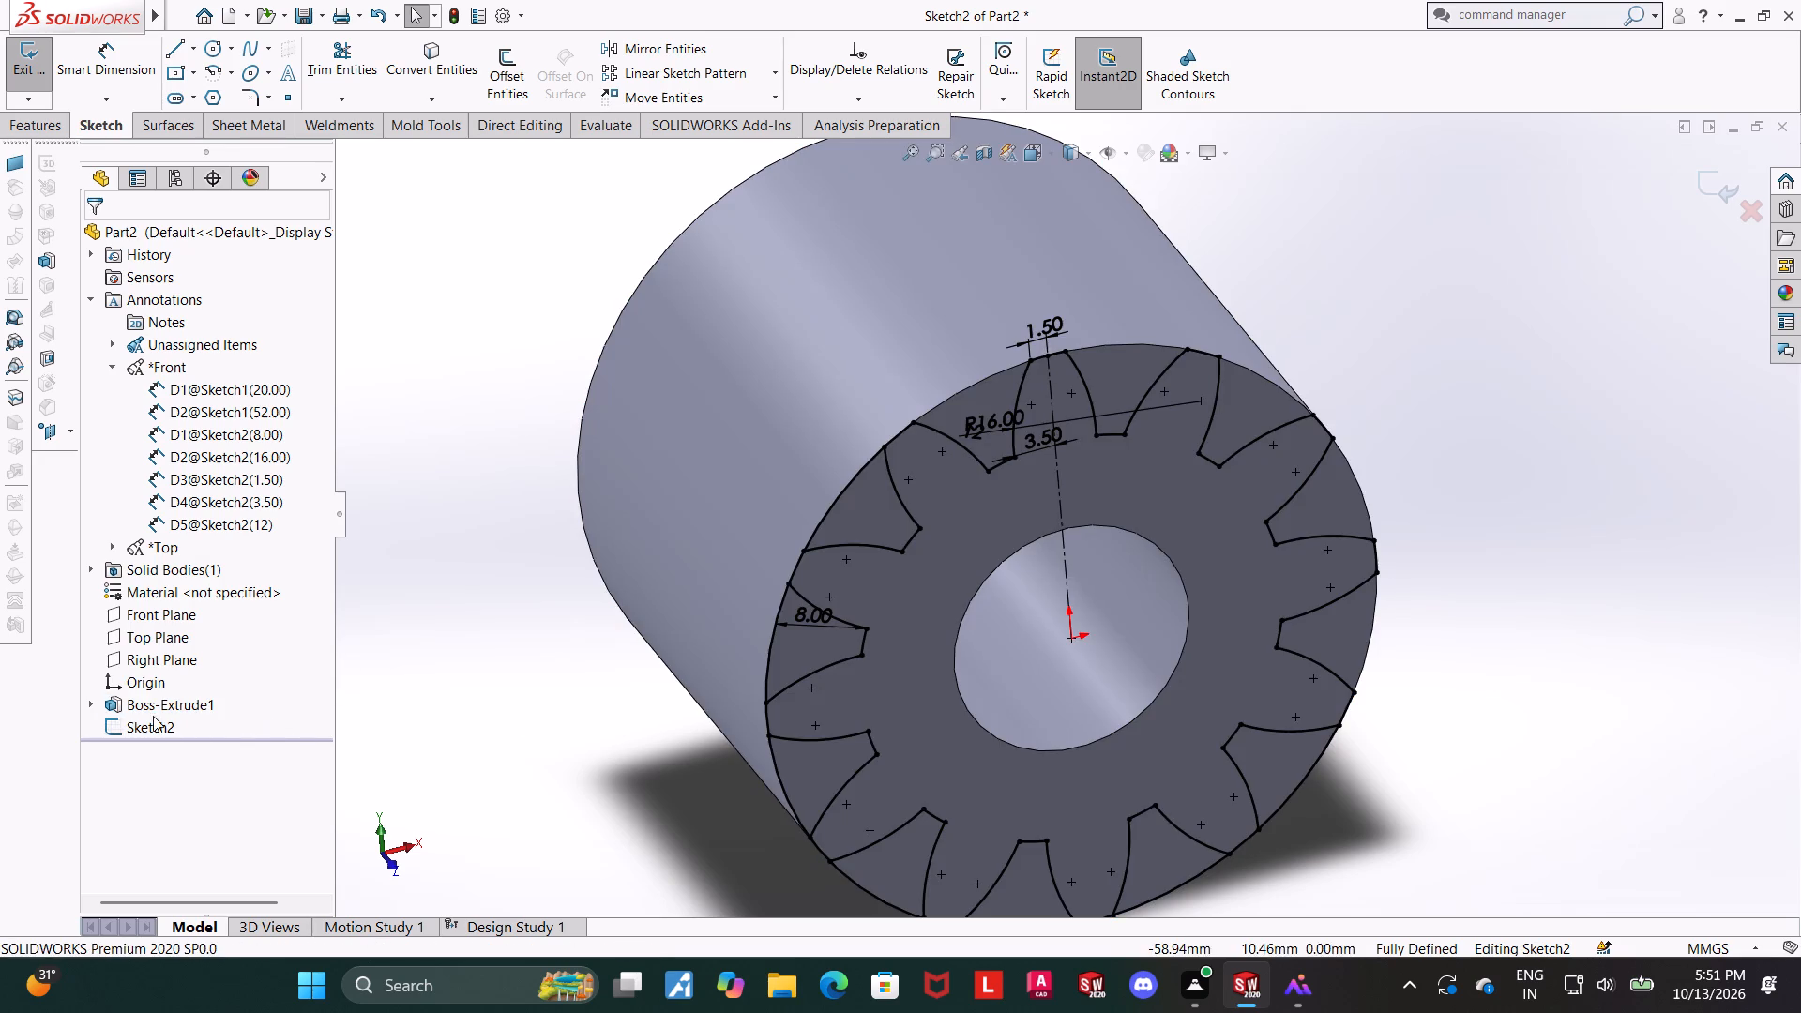
{"action": "left_click", "coordinate": [156, 716]}
{"action": "left_click", "coordinate": [199, 690]}
{"action": "left_click", "coordinate": [1366, 298]}
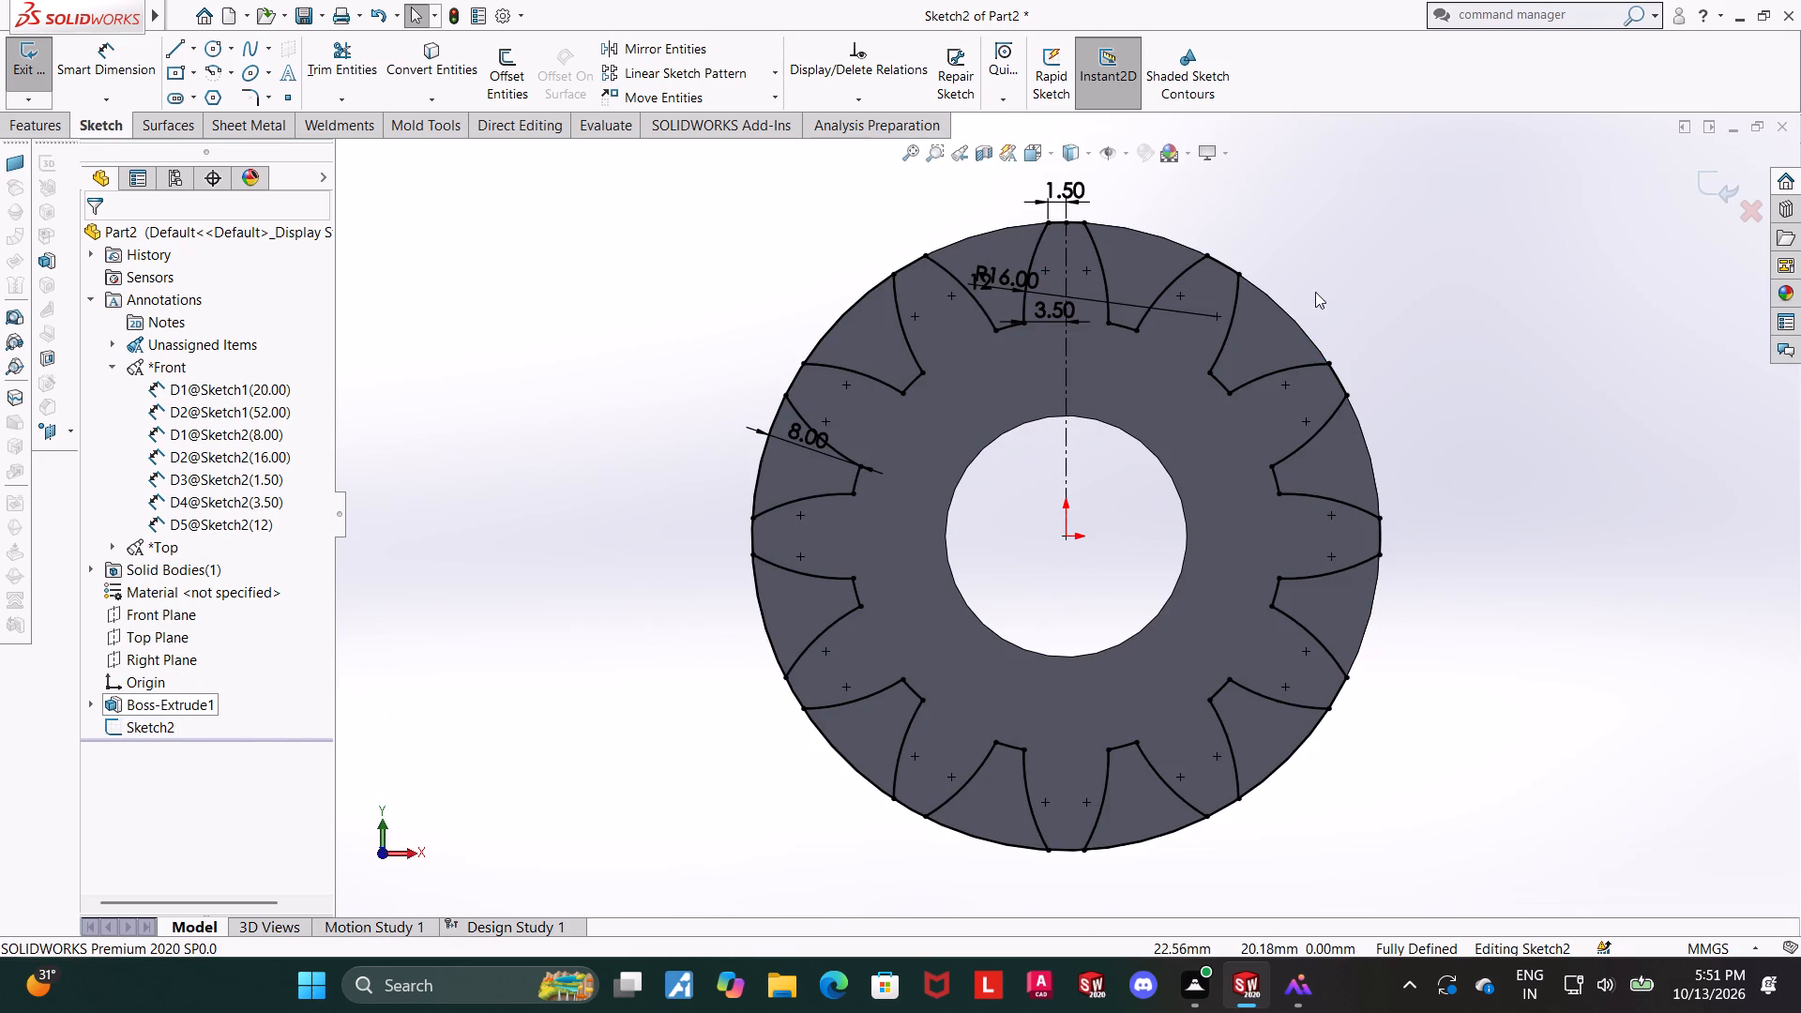
{"action": "left_click", "coordinate": [420, 61]}
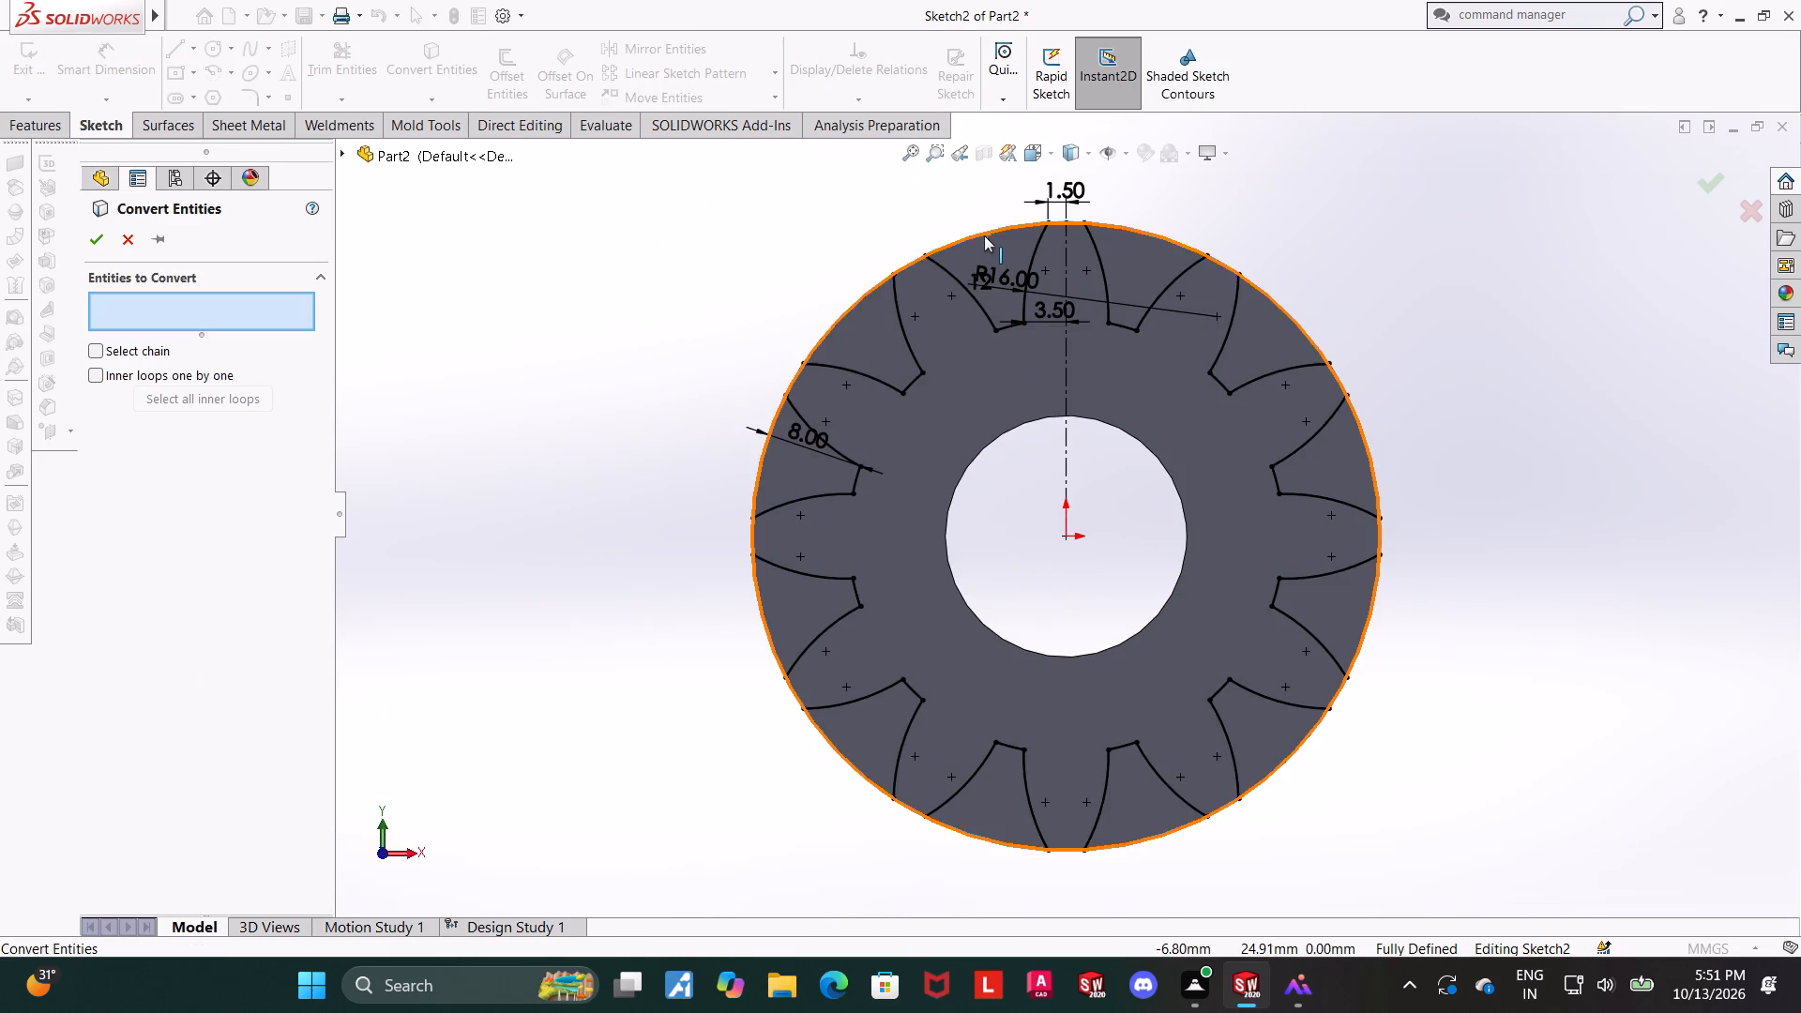
{"action": "left_click", "coordinate": [982, 231]}
{"action": "left_click", "coordinate": [93, 237]}
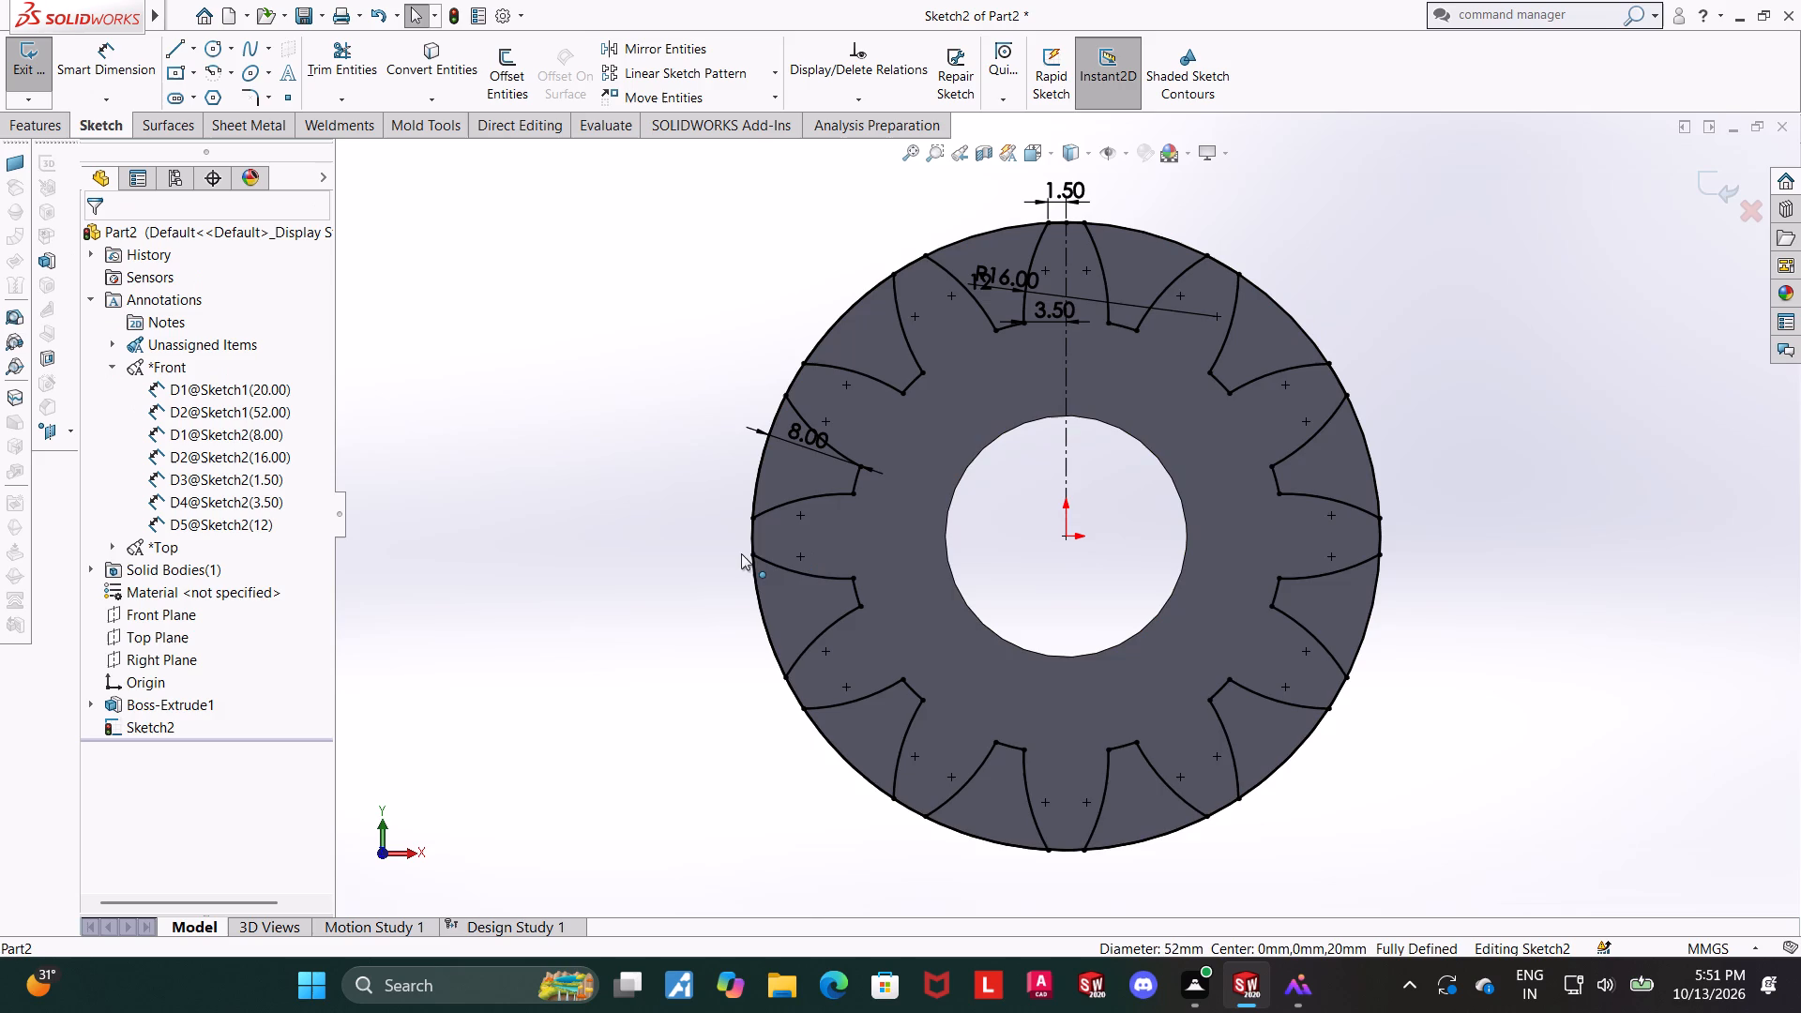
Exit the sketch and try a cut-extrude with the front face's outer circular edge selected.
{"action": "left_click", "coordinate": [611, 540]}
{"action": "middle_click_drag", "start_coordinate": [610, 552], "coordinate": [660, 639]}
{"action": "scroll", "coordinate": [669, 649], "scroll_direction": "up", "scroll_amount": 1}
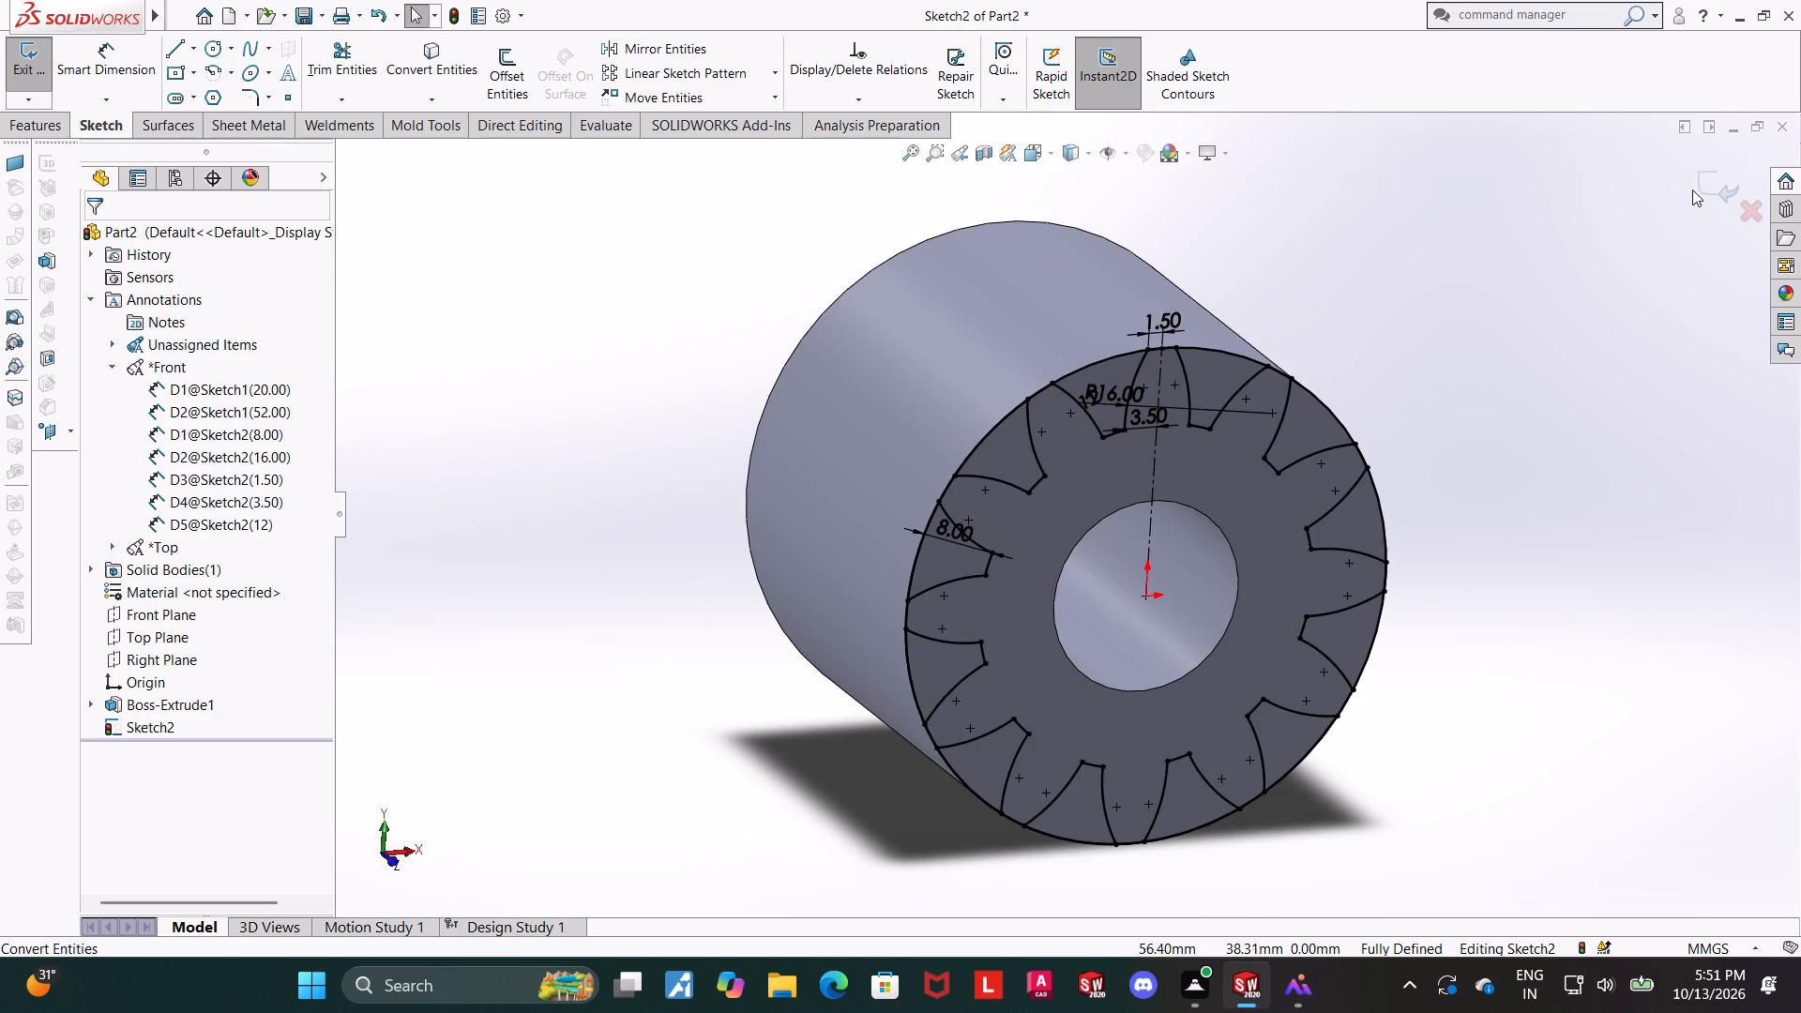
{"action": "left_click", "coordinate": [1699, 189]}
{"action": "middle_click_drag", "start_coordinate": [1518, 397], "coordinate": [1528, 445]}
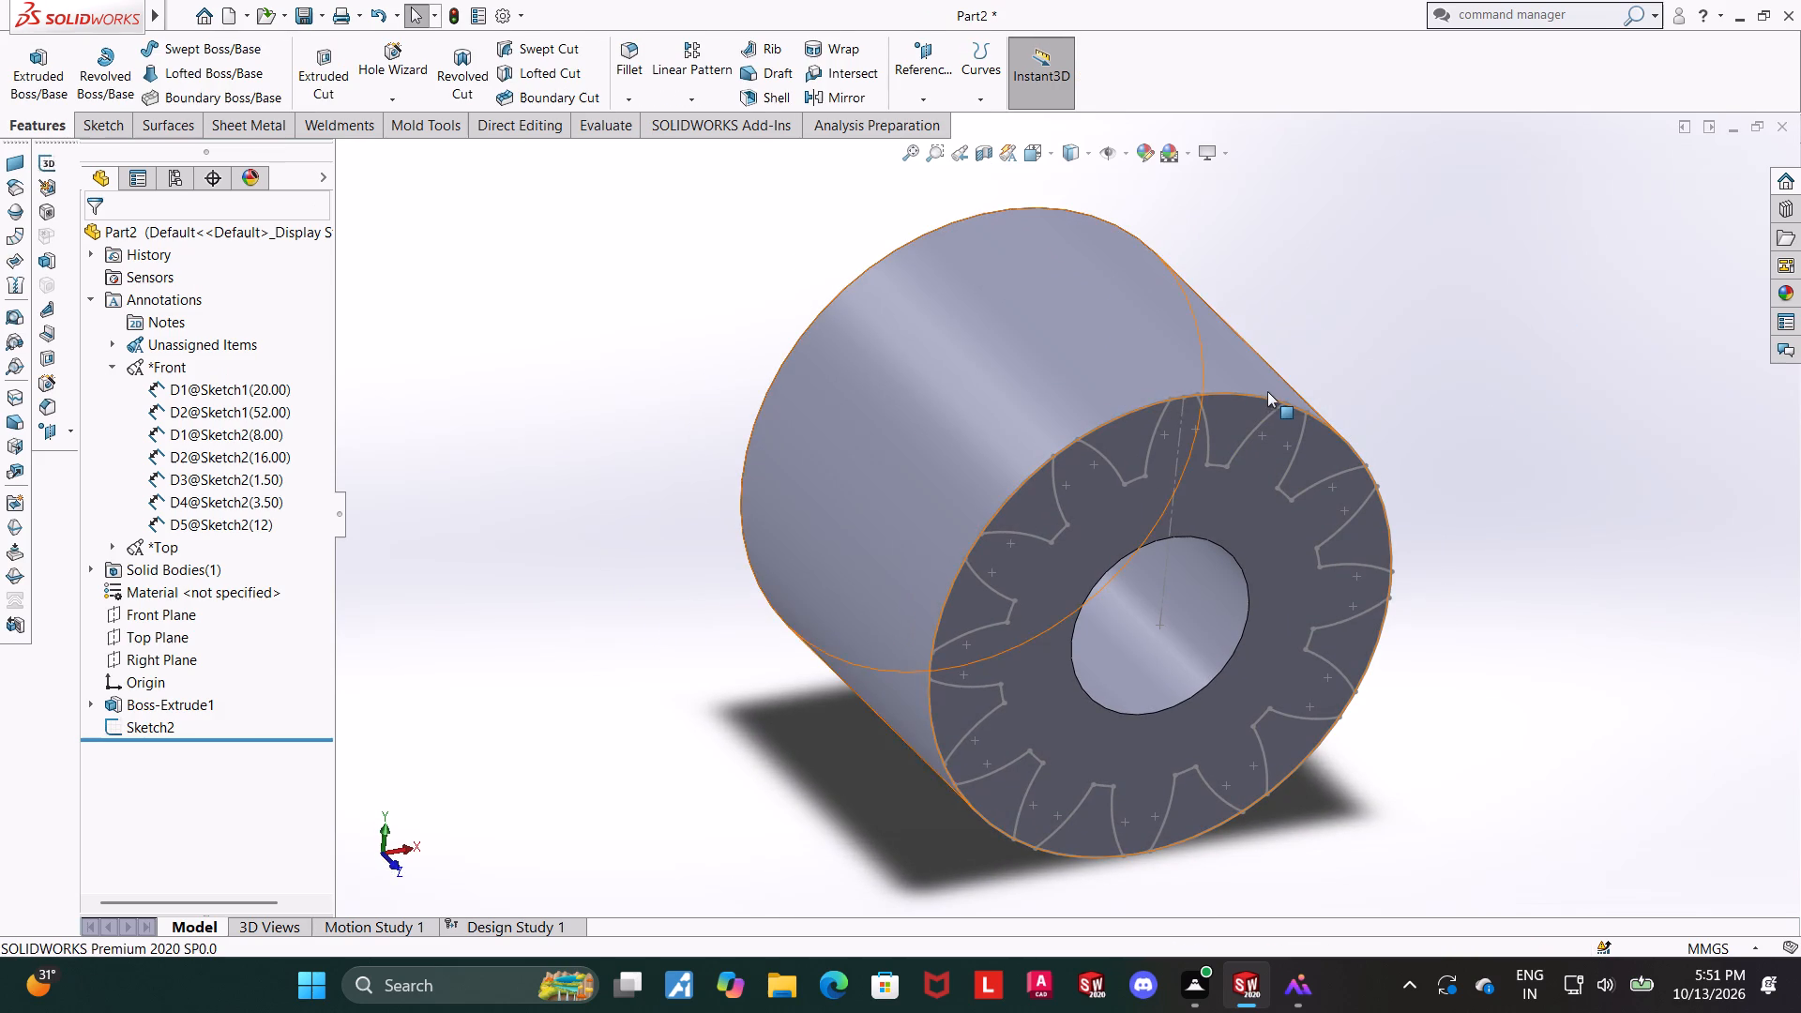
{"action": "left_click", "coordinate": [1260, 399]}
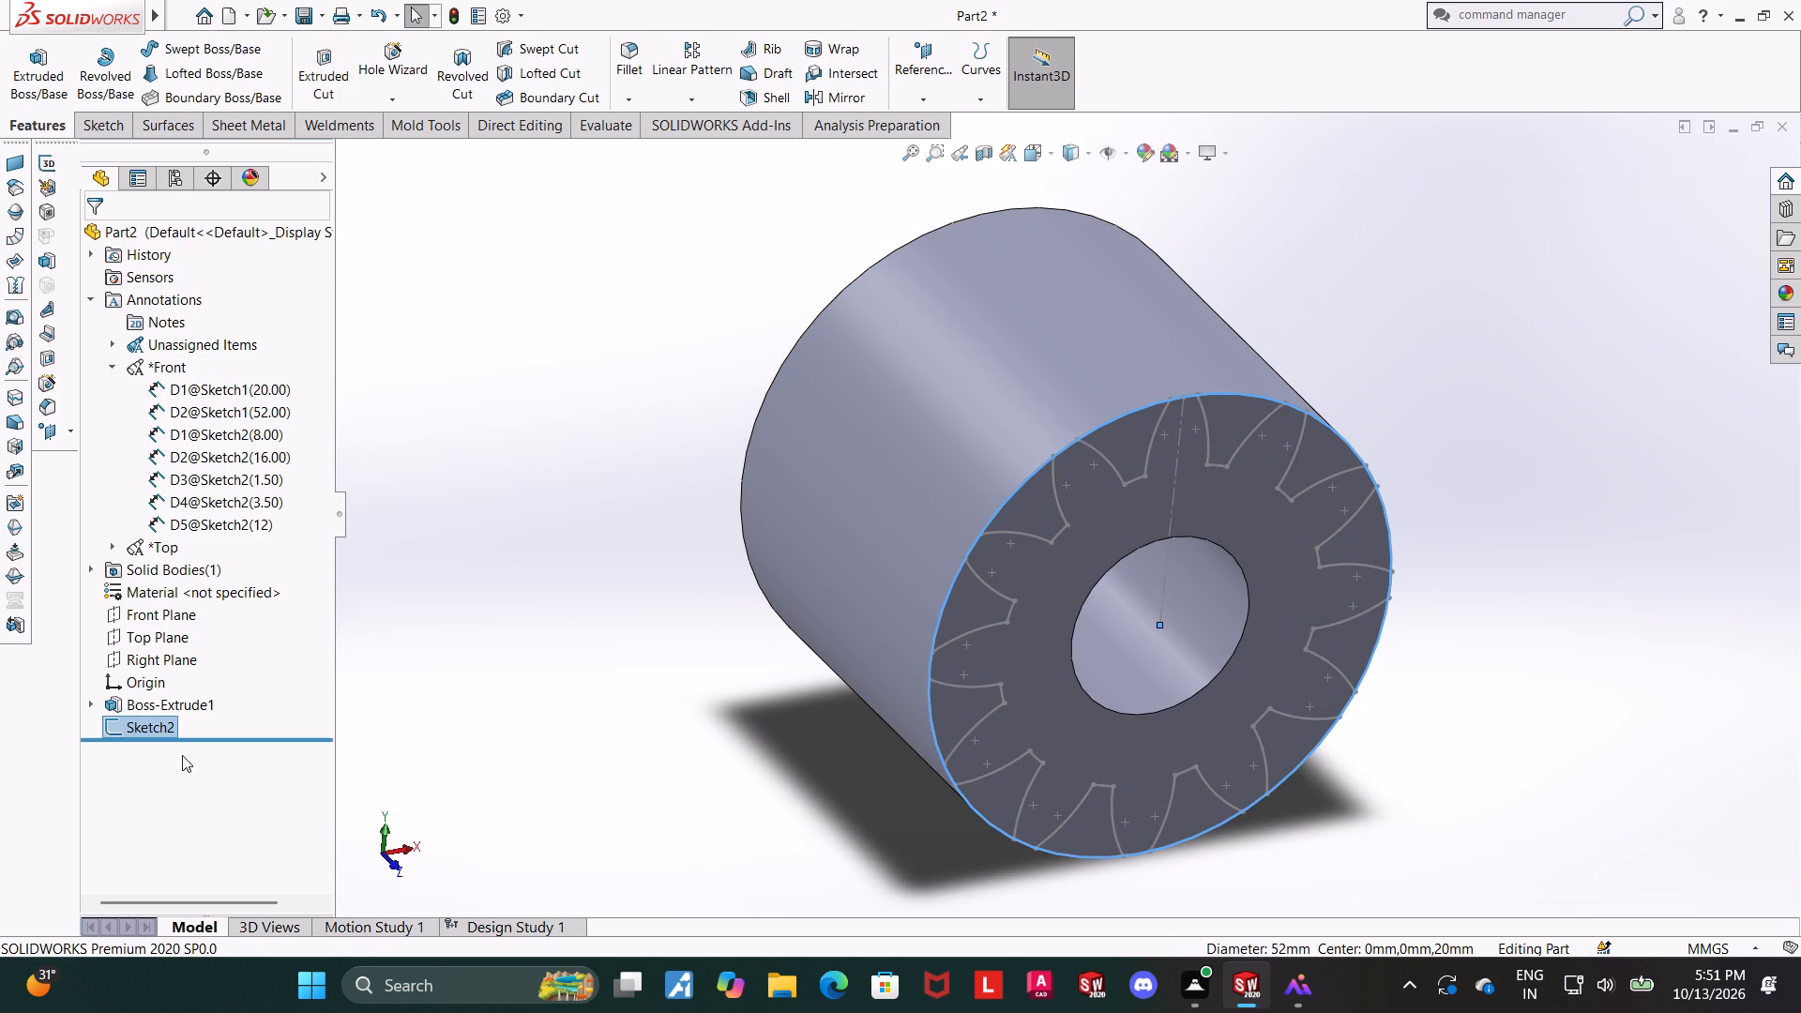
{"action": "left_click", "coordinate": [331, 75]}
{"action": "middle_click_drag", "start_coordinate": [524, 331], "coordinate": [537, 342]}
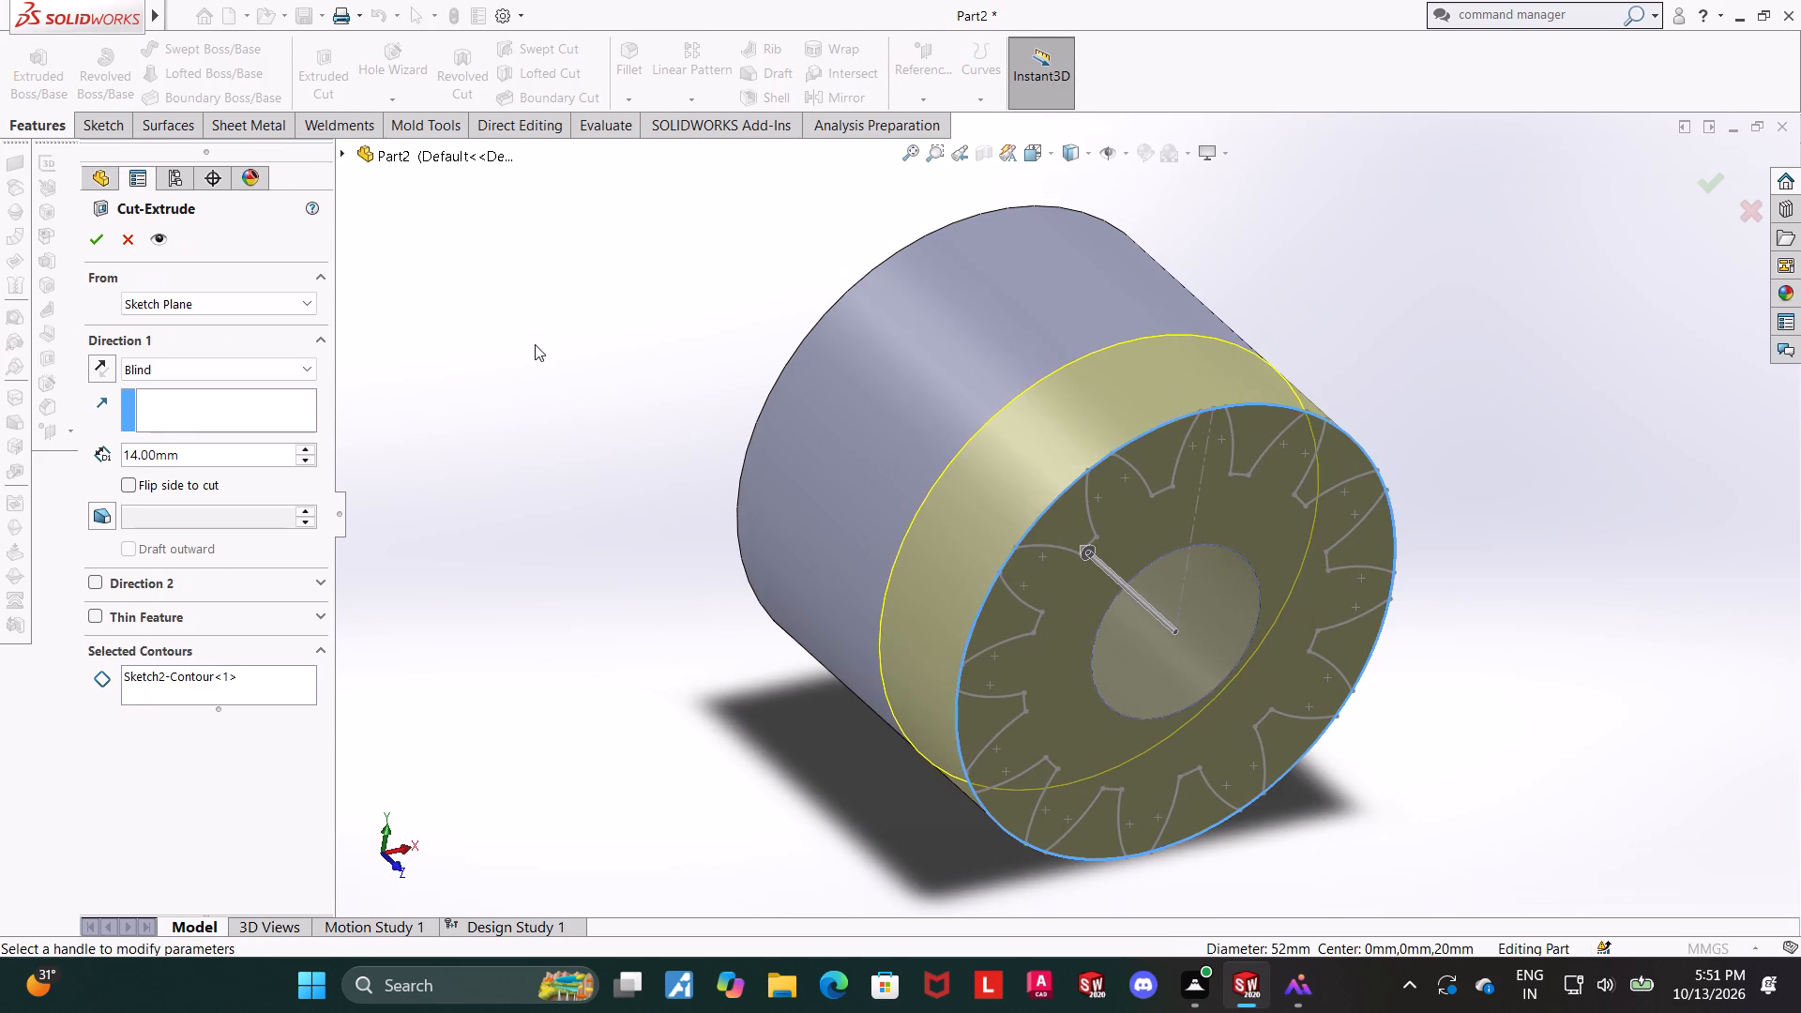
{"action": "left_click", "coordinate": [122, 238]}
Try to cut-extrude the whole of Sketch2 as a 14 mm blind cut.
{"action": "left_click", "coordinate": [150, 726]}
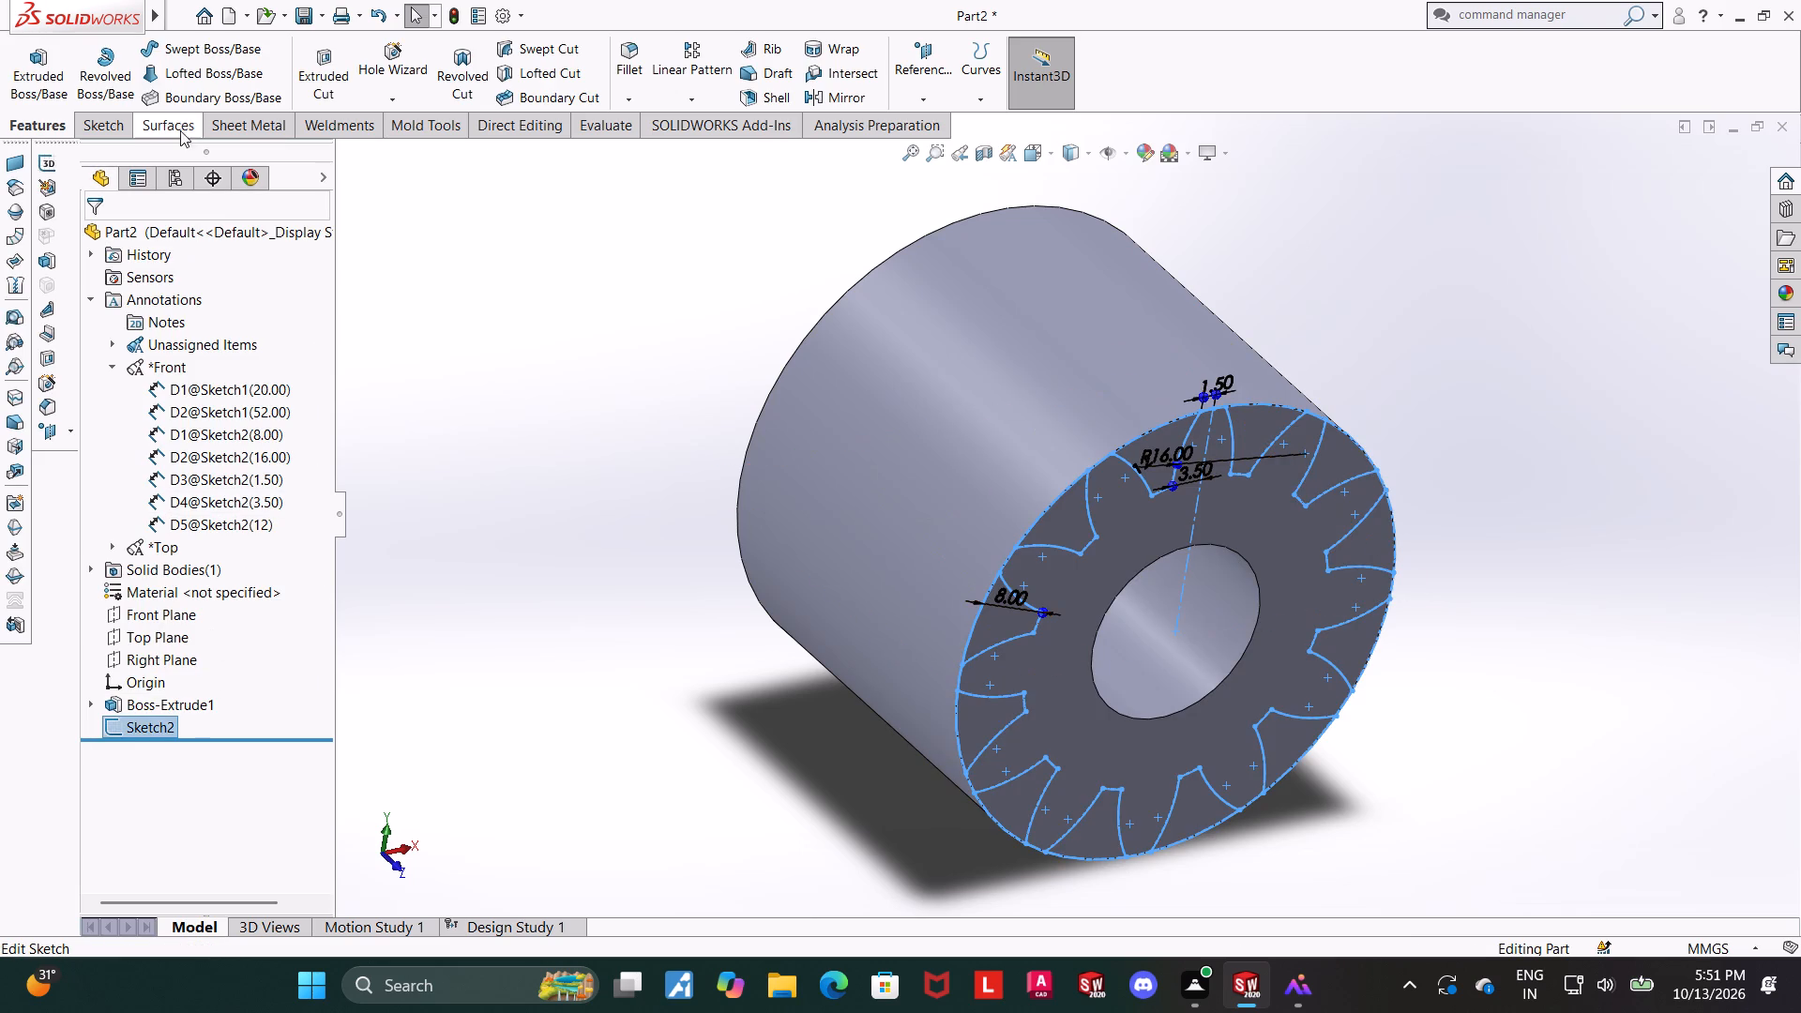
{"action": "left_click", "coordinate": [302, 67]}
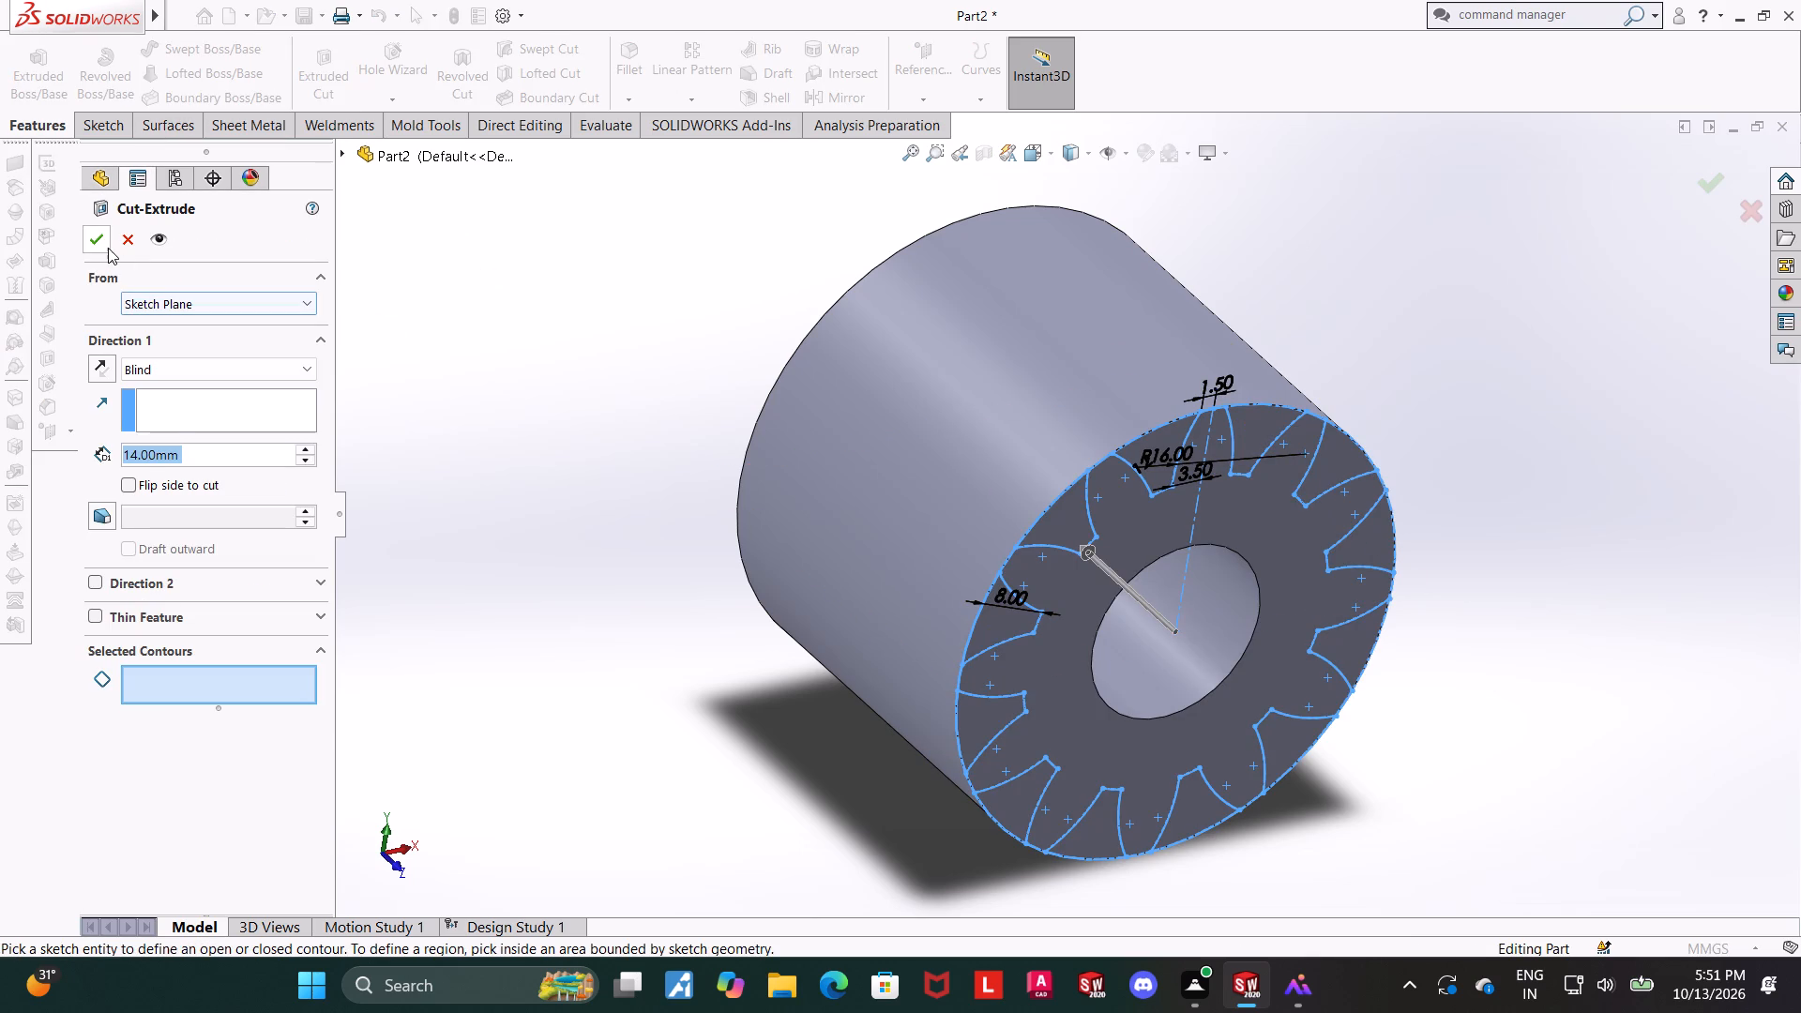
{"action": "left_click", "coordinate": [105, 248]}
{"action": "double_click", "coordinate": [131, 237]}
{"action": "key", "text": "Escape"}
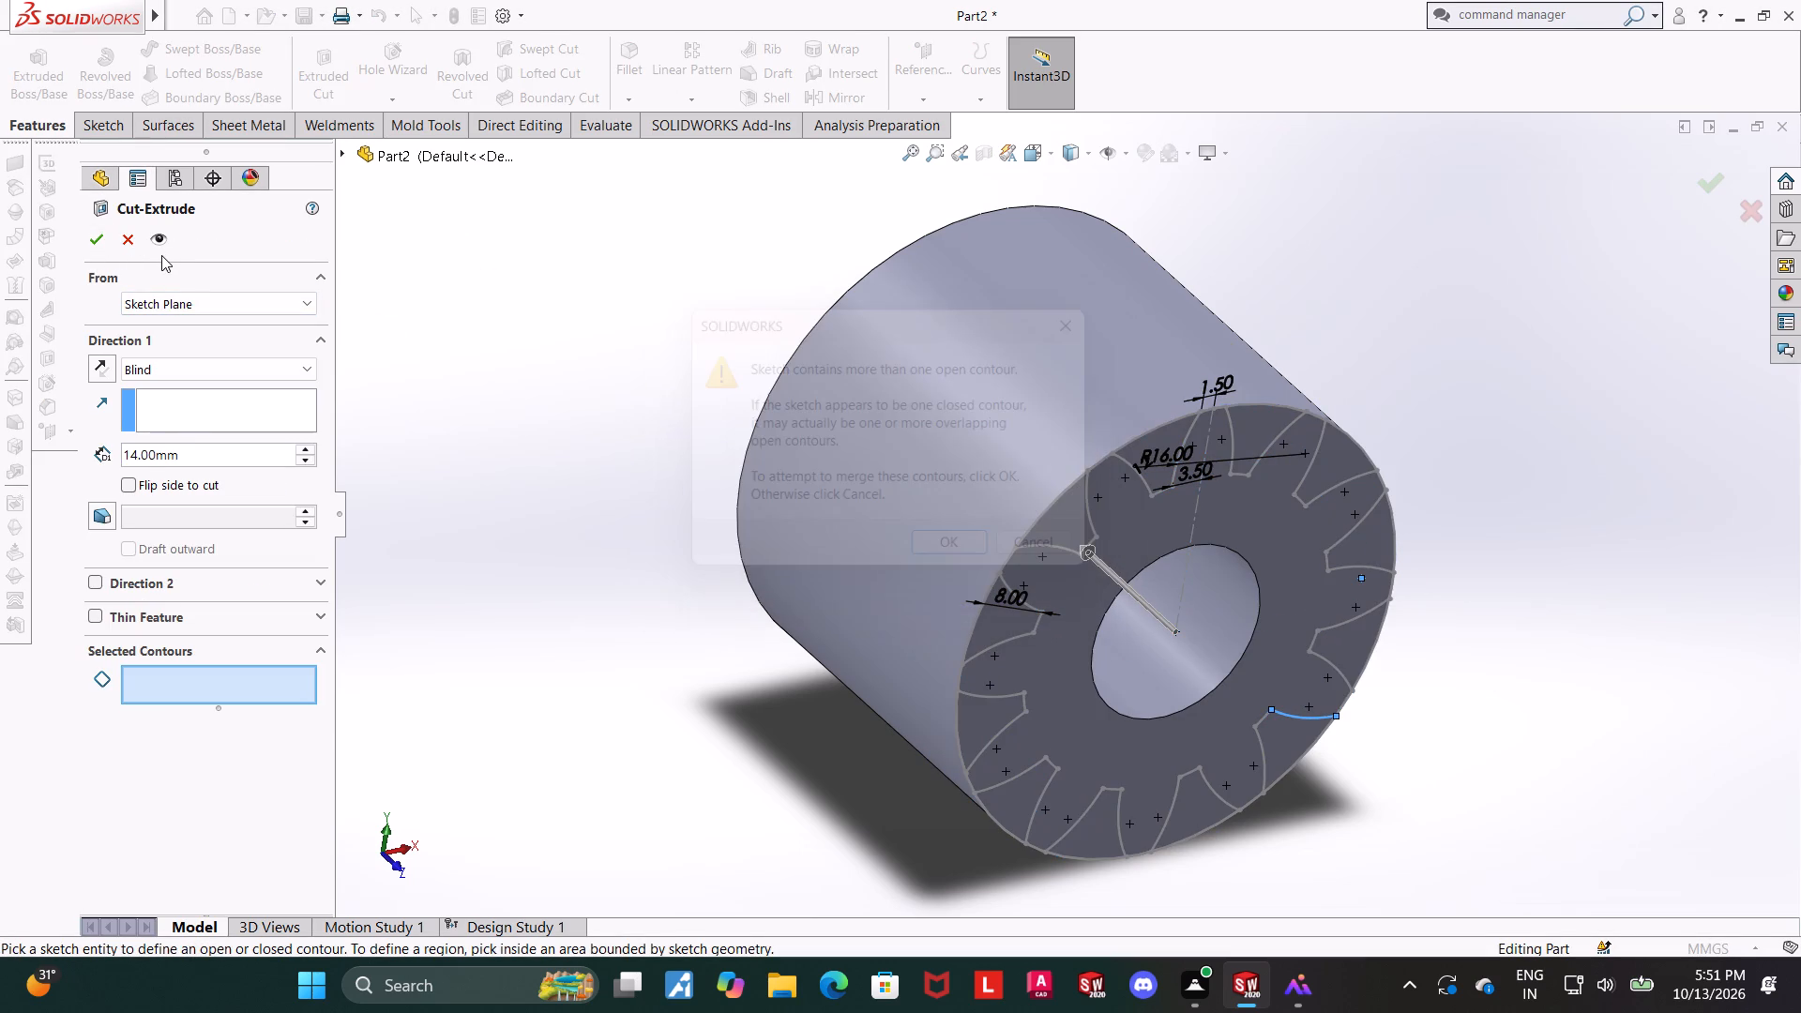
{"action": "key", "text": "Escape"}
Reopen Sketch2 for editing and orient the view normal to its plane.
{"action": "scroll", "coordinate": [630, 496], "scroll_direction": "up", "scroll_amount": 3}
{"action": "middle_click_drag", "start_coordinate": [792, 547], "coordinate": [769, 501]}
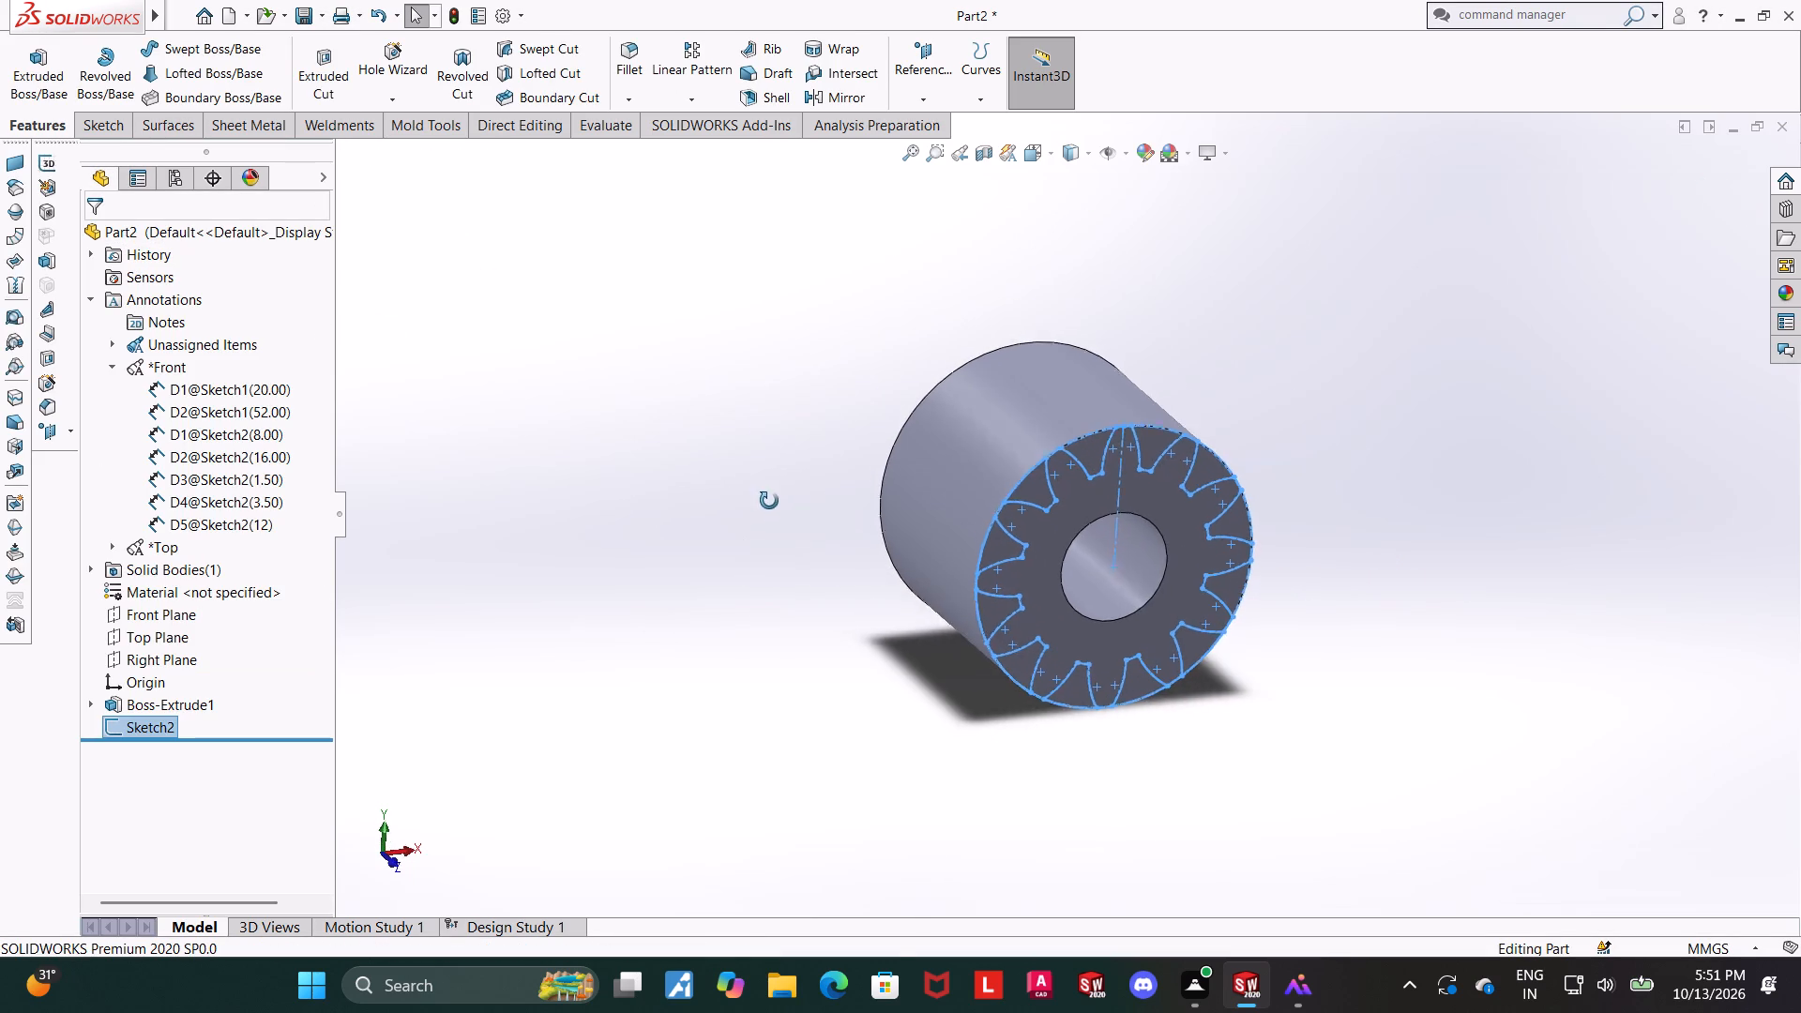
{"action": "middle_click_drag", "start_coordinate": [769, 501], "coordinate": [749, 479]}
{"action": "scroll", "coordinate": [1127, 615], "scroll_direction": "down", "scroll_amount": 2}
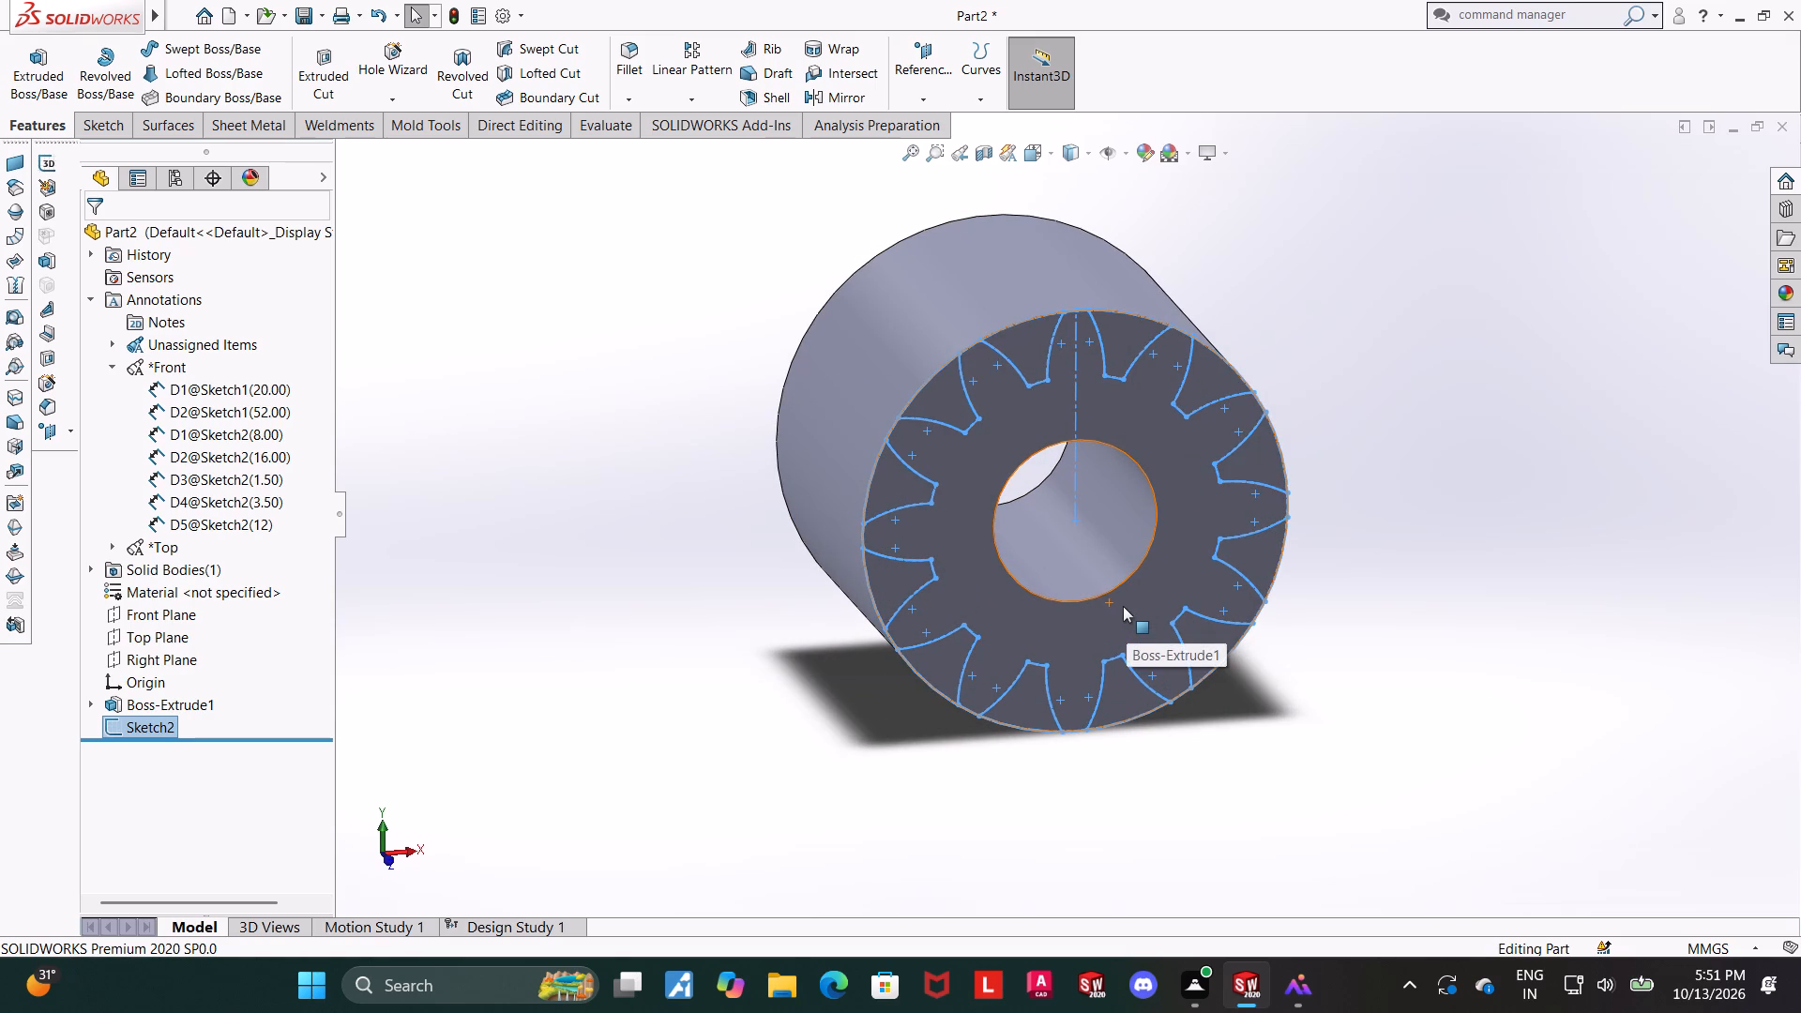
{"action": "scroll", "coordinate": [1053, 586], "scroll_direction": "down", "scroll_amount": 1}
{"action": "left_click", "coordinate": [129, 733]}
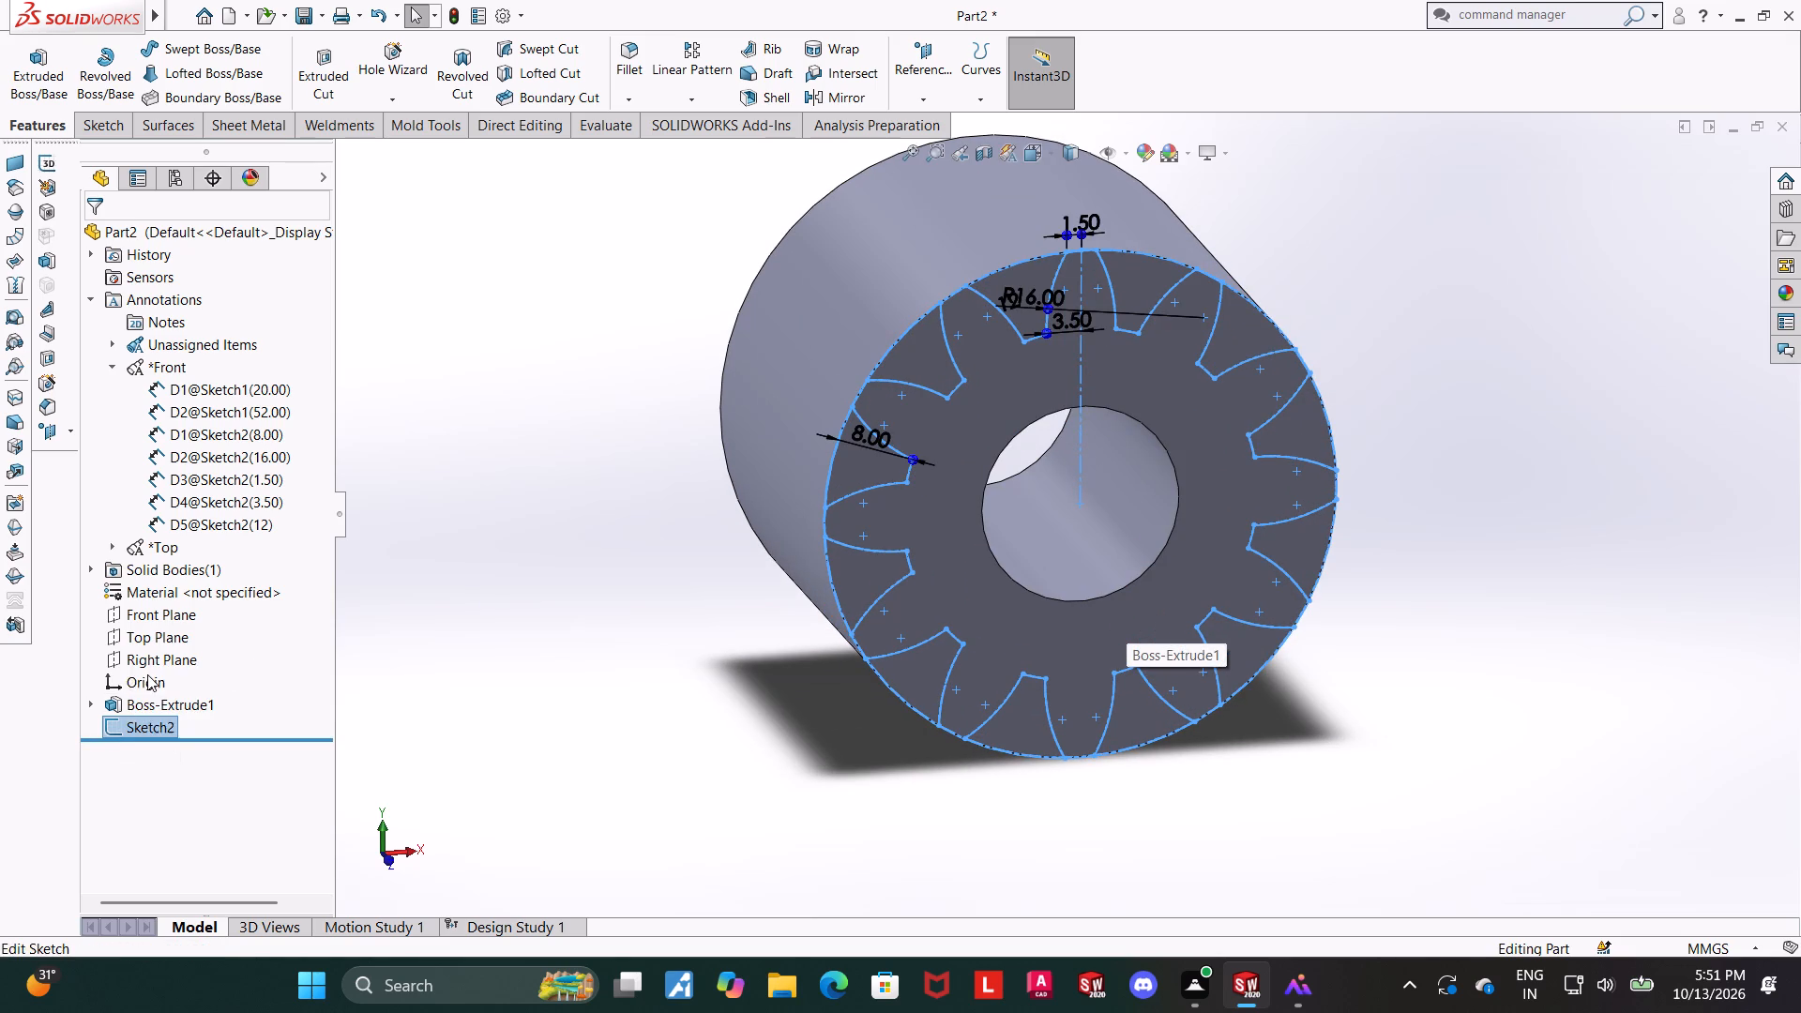
{"action": "left_click", "coordinate": [147, 674]}
{"action": "key", "text": "Escape"}
{"action": "left_click", "coordinate": [157, 733]}
{"action": "left_click", "coordinate": [166, 673]}
{"action": "left_click", "coordinate": [168, 720]}
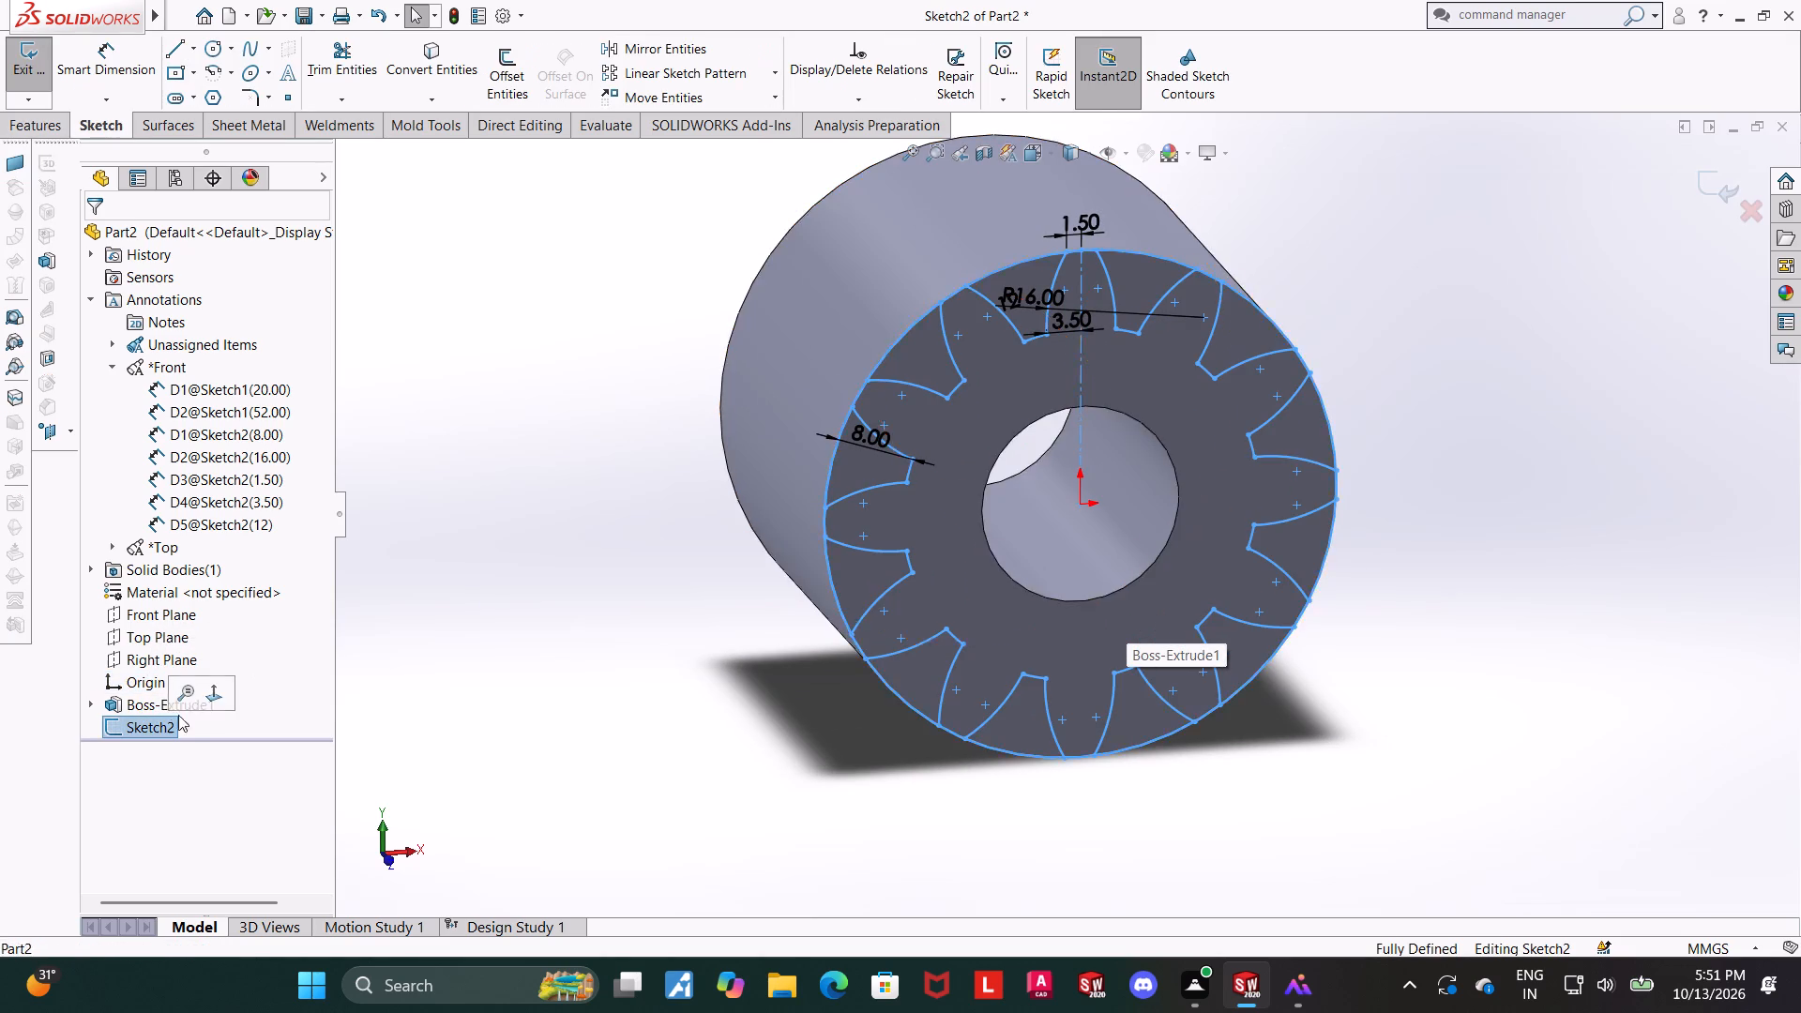
{"action": "left_click", "coordinate": [210, 696]}
{"action": "scroll", "coordinate": [790, 715], "scroll_direction": "up", "scroll_amount": 4}
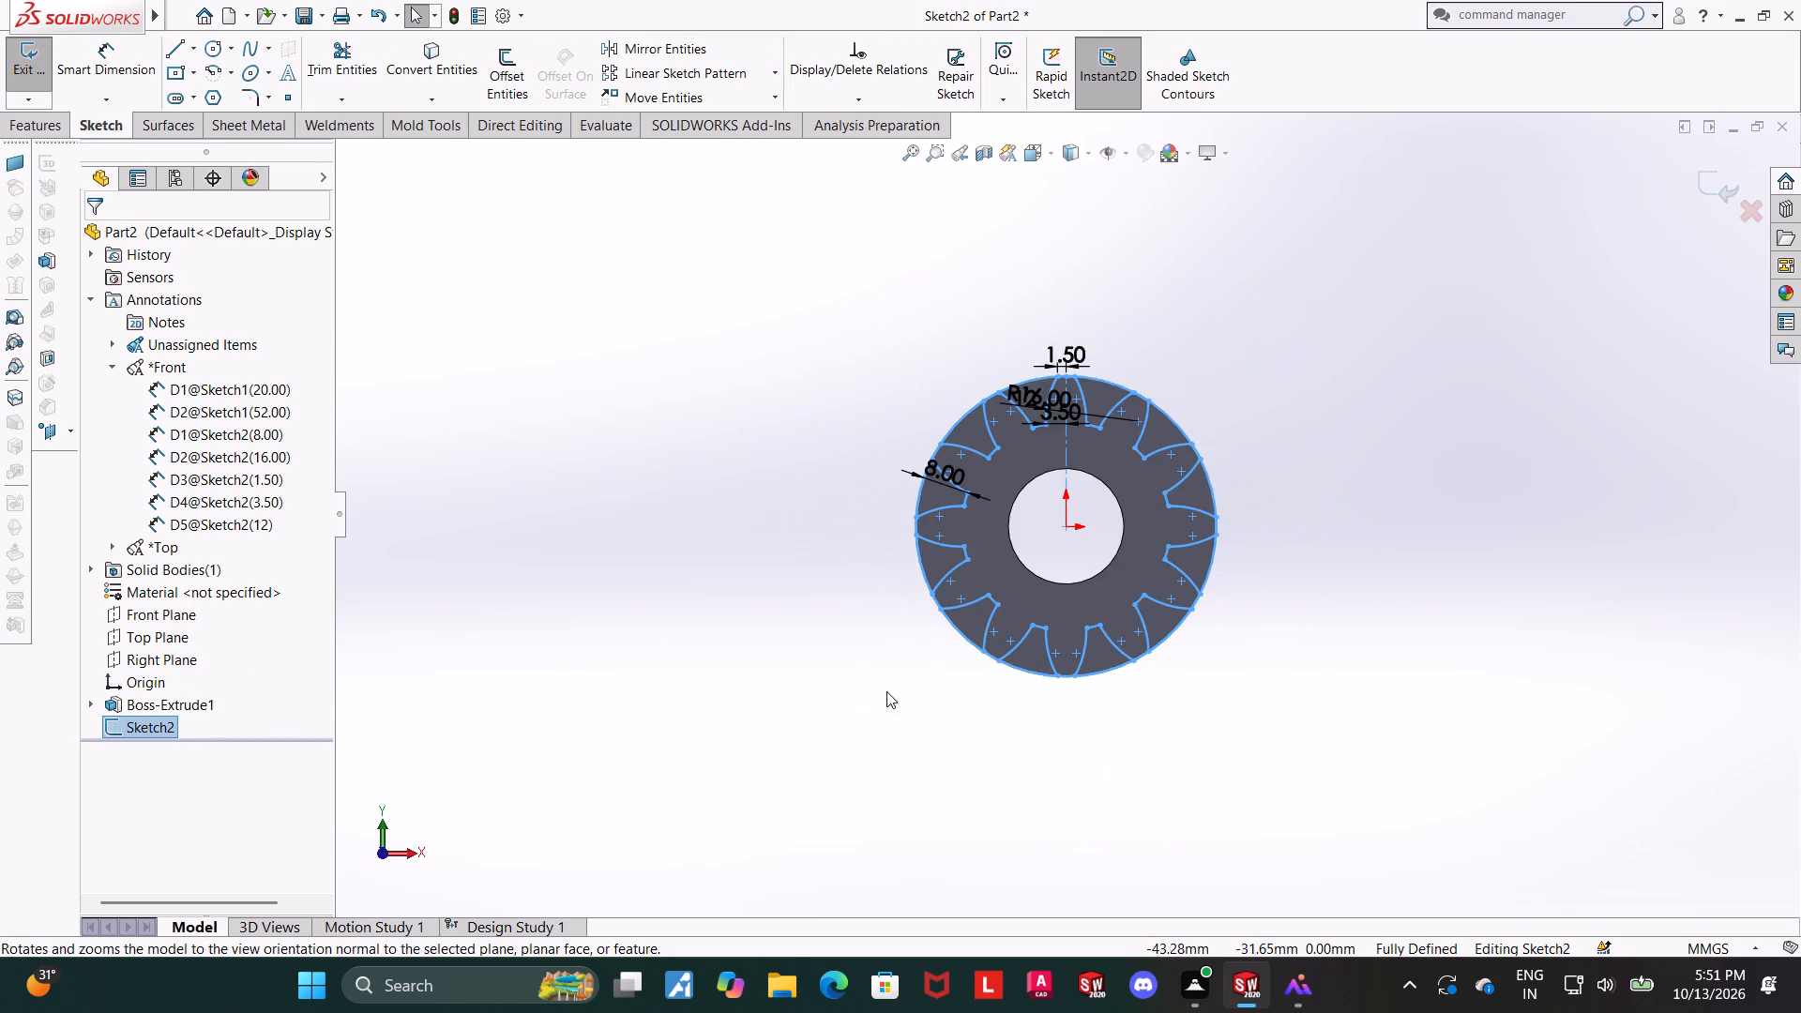
{"action": "scroll", "coordinate": [1097, 468], "scroll_direction": "down", "scroll_amount": 4}
{"action": "scroll", "coordinate": [1181, 453], "scroll_direction": "up", "scroll_amount": 4}
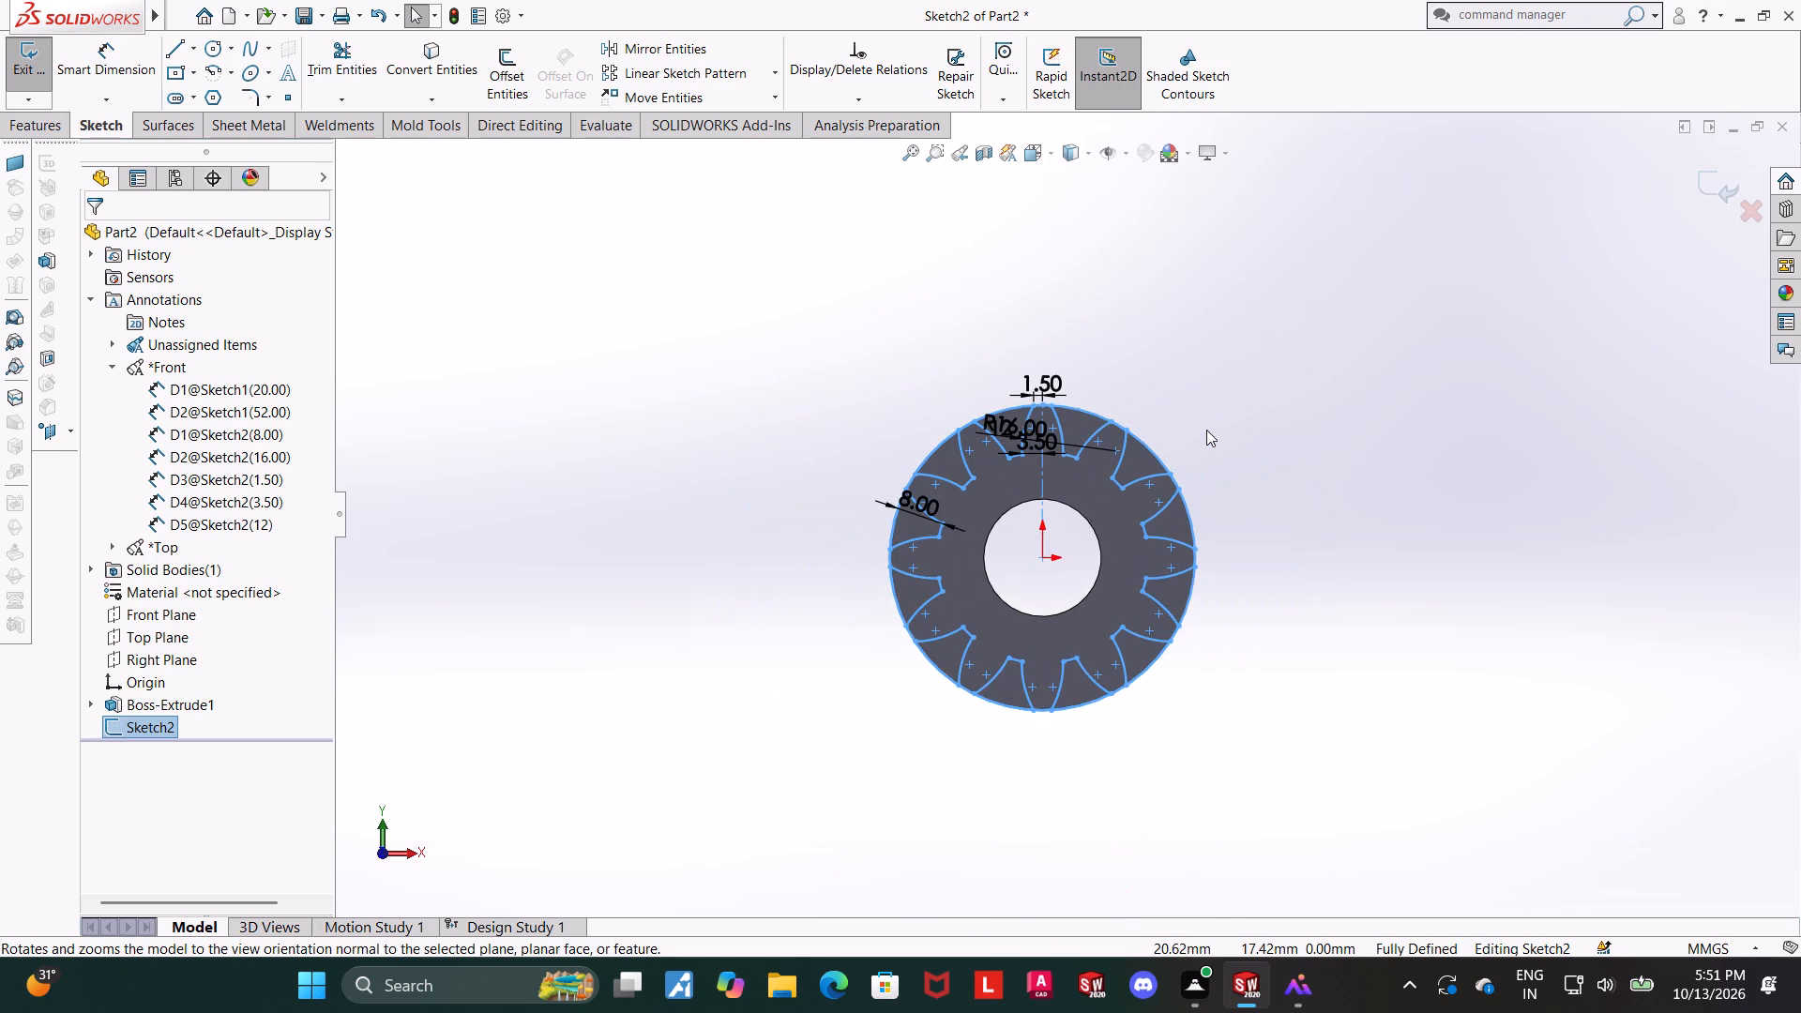
{"action": "scroll", "coordinate": [1189, 466], "scroll_direction": "down", "scroll_amount": 2}
{"action": "scroll", "coordinate": [1214, 543], "scroll_direction": "up", "scroll_amount": 2}
{"action": "scroll", "coordinate": [1059, 467], "scroll_direction": "down", "scroll_amount": 5}
{"action": "key", "text": "Escape"}
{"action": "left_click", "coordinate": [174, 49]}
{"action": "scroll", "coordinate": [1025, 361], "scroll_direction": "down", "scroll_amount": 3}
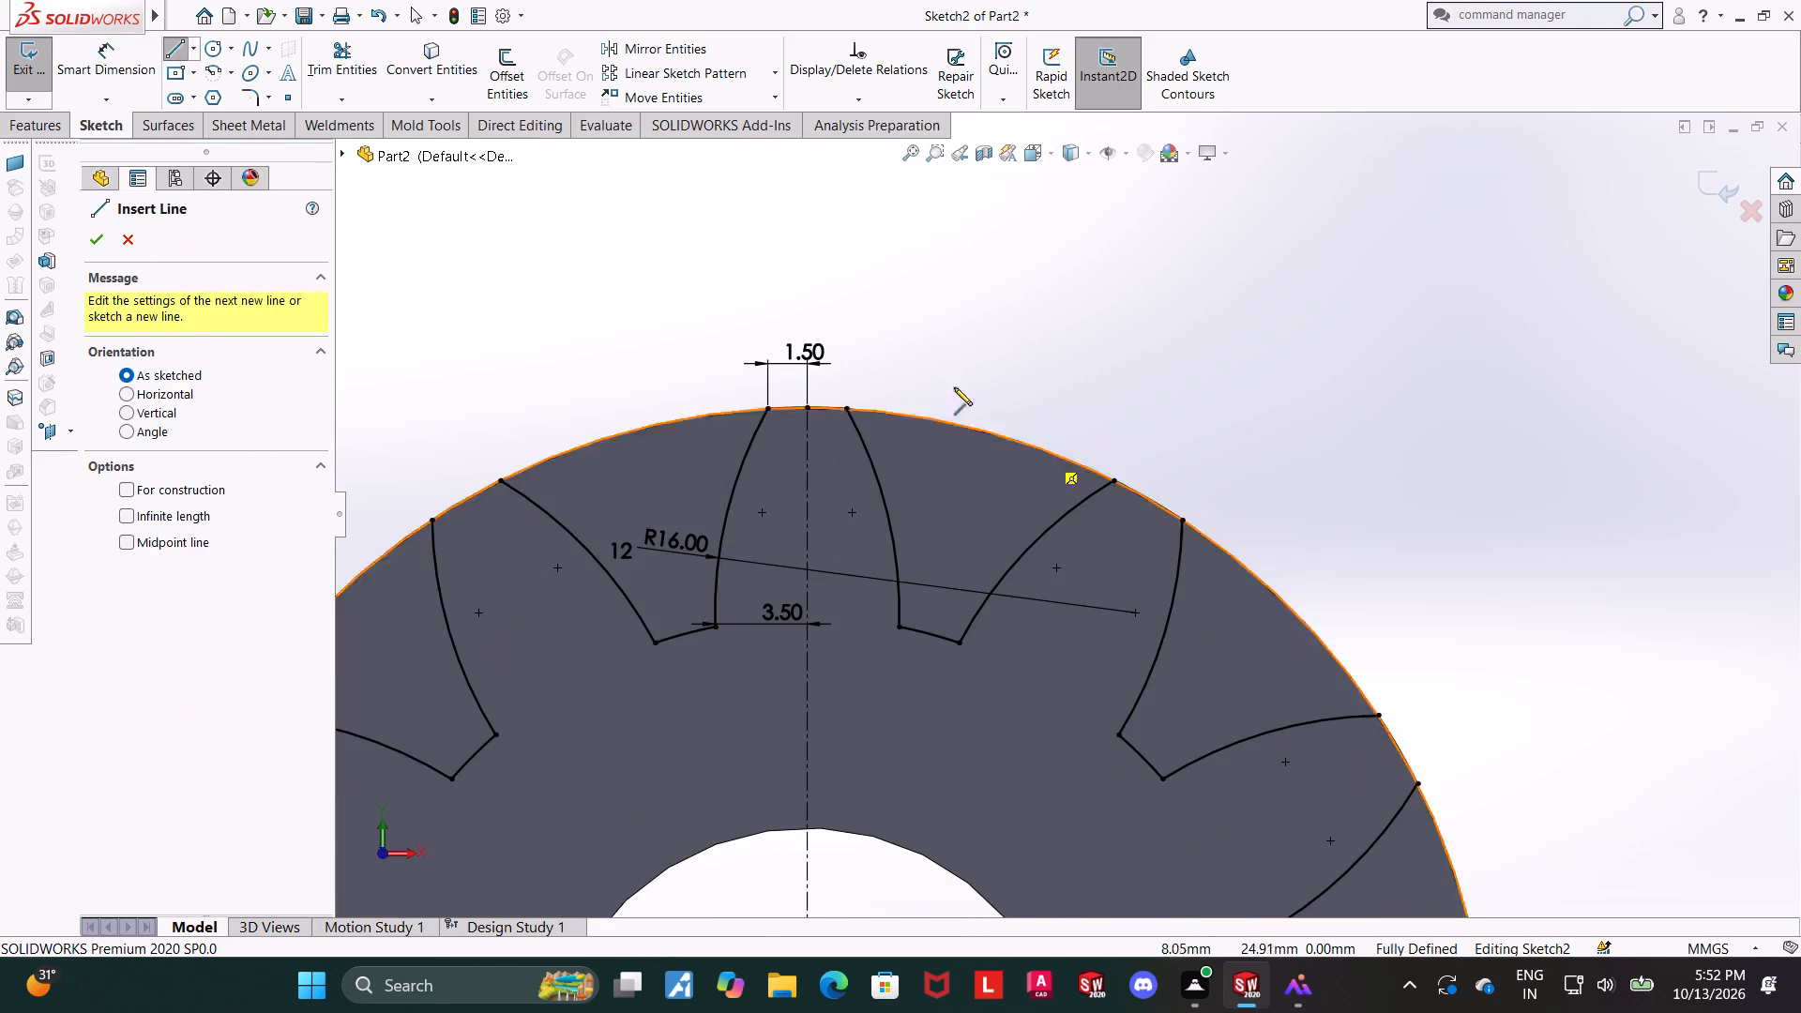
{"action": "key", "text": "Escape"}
Power-trim the outer circle's arcs across the tips of the top and one o'clock teeth.
{"action": "left_click", "coordinate": [338, 54]}
{"action": "left_click_drag", "start_coordinate": [797, 446], "coordinate": [793, 390]}
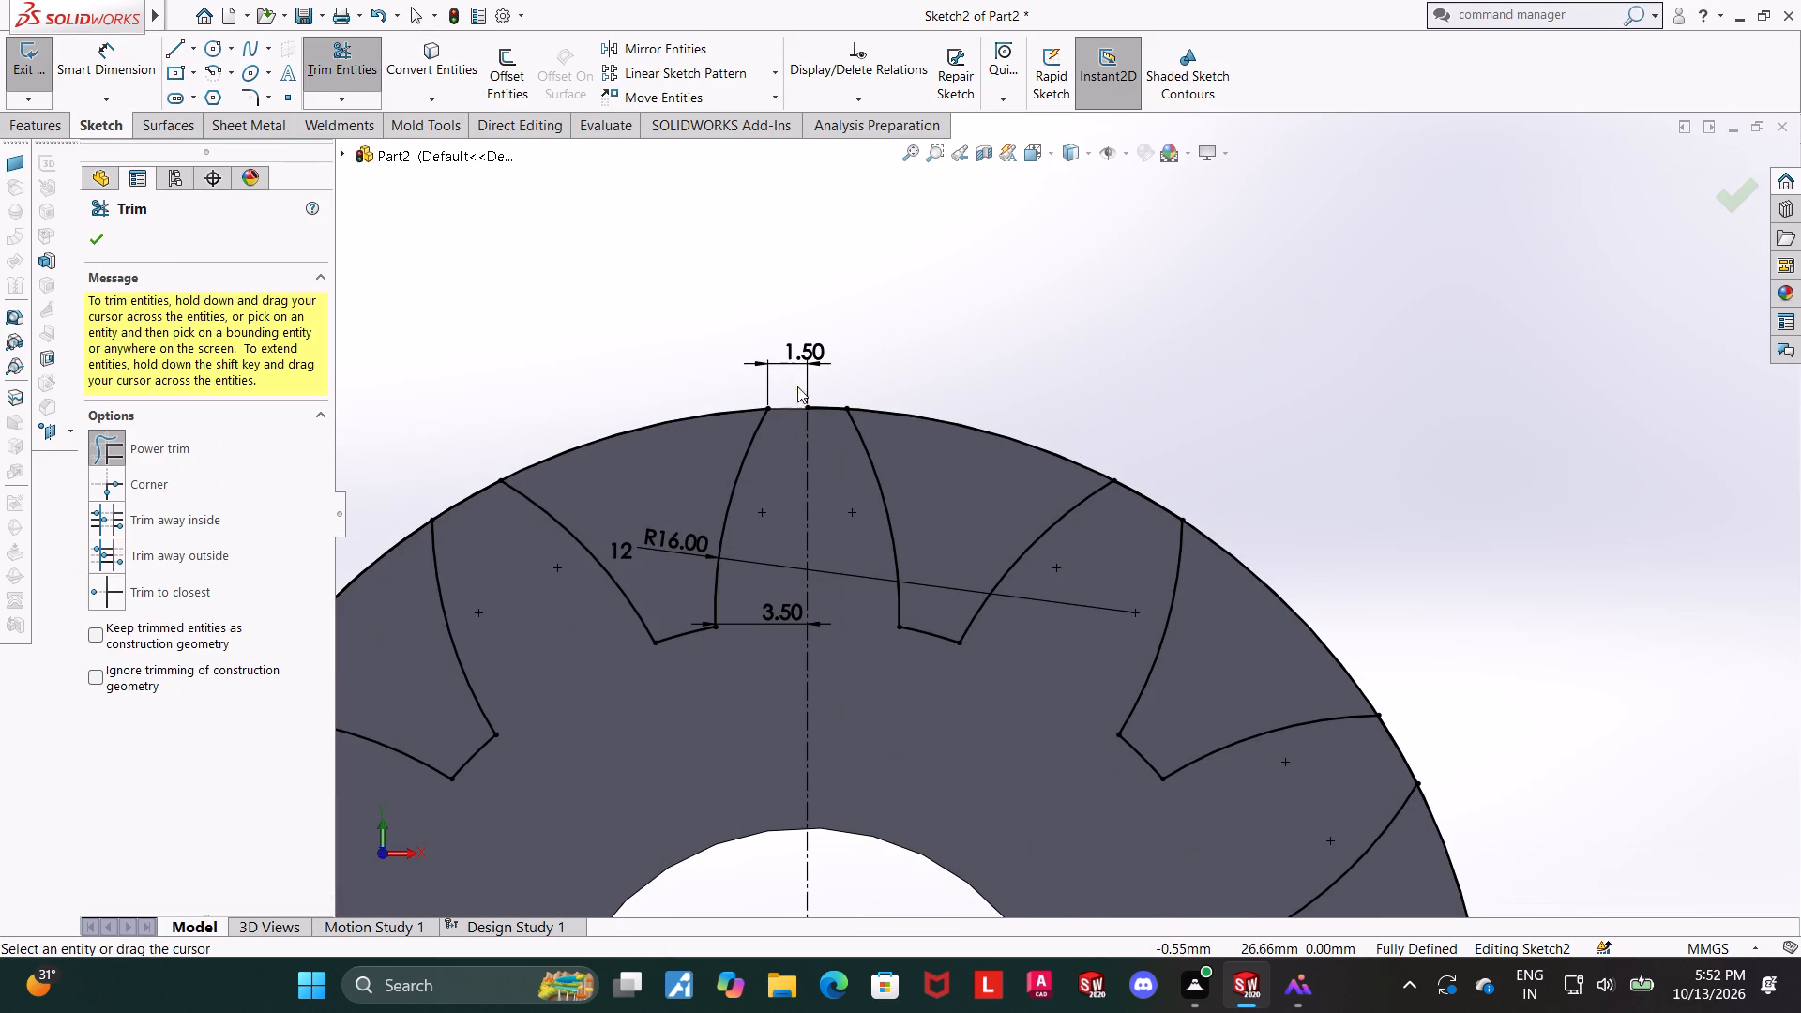
{"action": "left_click_drag", "start_coordinate": [825, 410], "coordinate": [825, 365]}
{"action": "left_click_drag", "start_coordinate": [1138, 544], "coordinate": [1233, 373]}
{"action": "scroll", "coordinate": [831, 426], "scroll_direction": "down", "scroll_amount": 3}
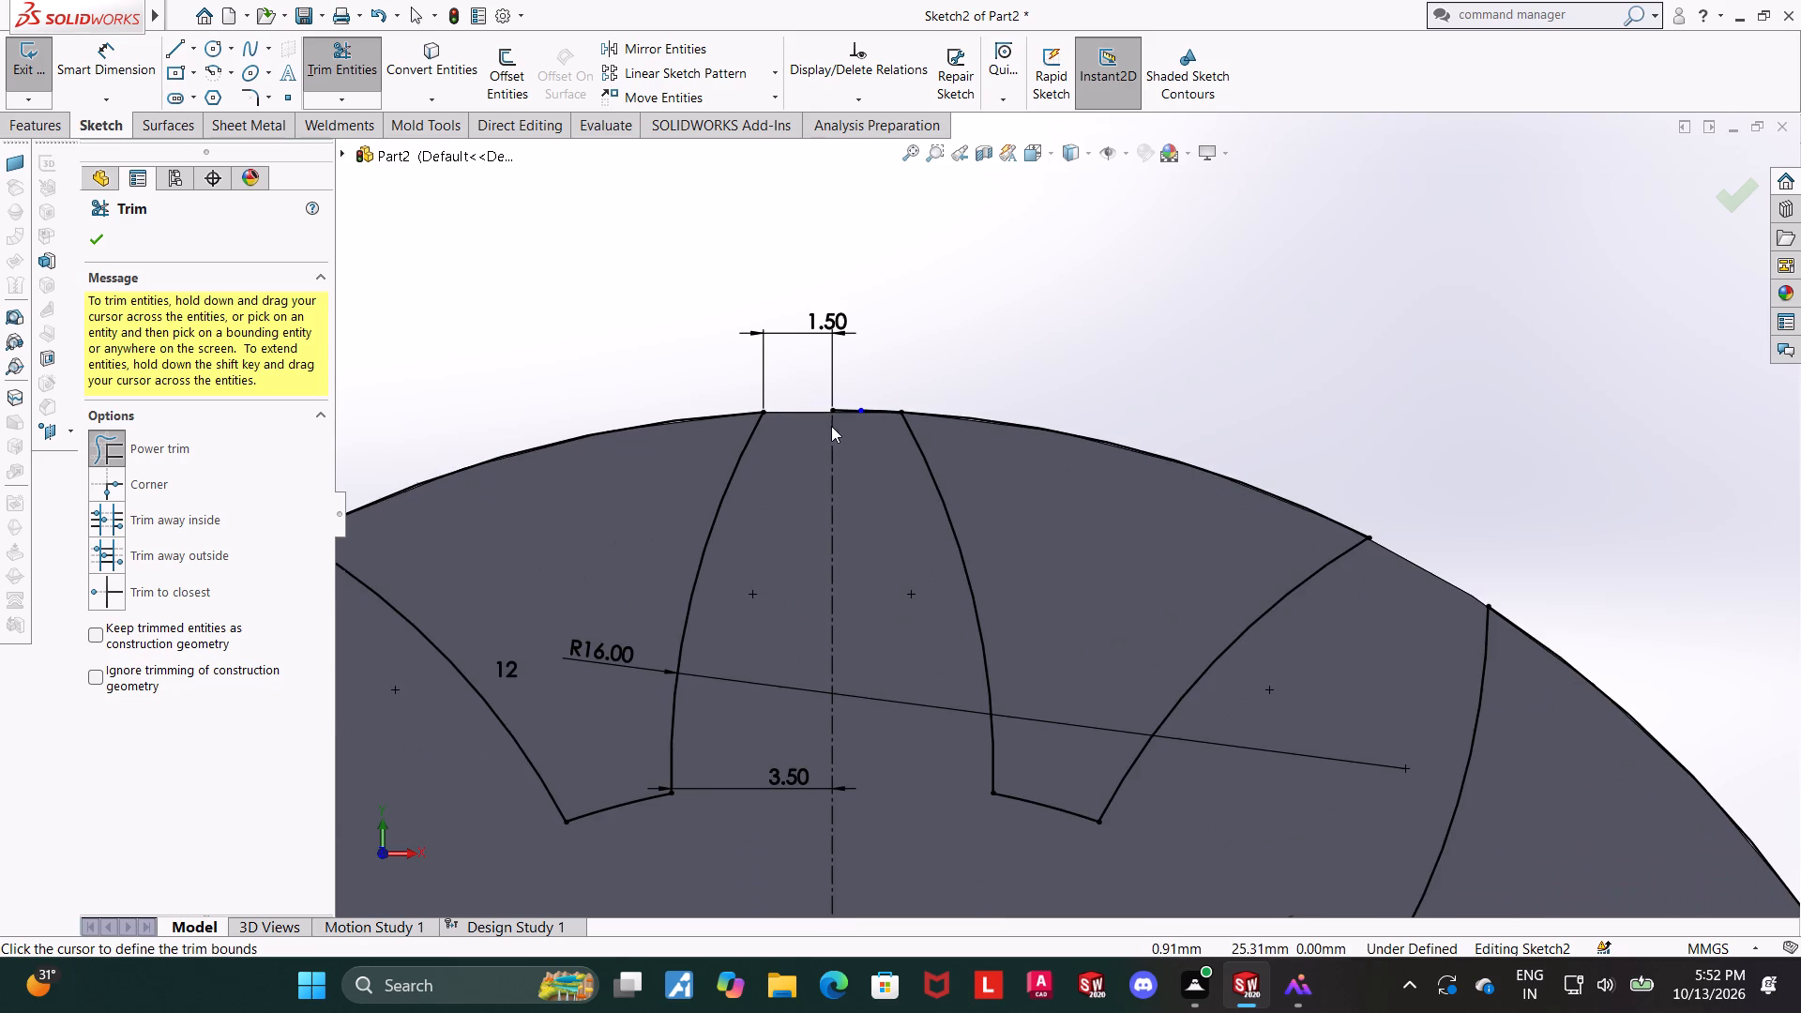
{"action": "left_click_drag", "start_coordinate": [859, 435], "coordinate": [854, 343]}
{"action": "left_click_drag", "start_coordinate": [885, 426], "coordinate": [879, 326]}
{"action": "scroll", "coordinate": [878, 457], "scroll_direction": "down", "scroll_amount": 2}
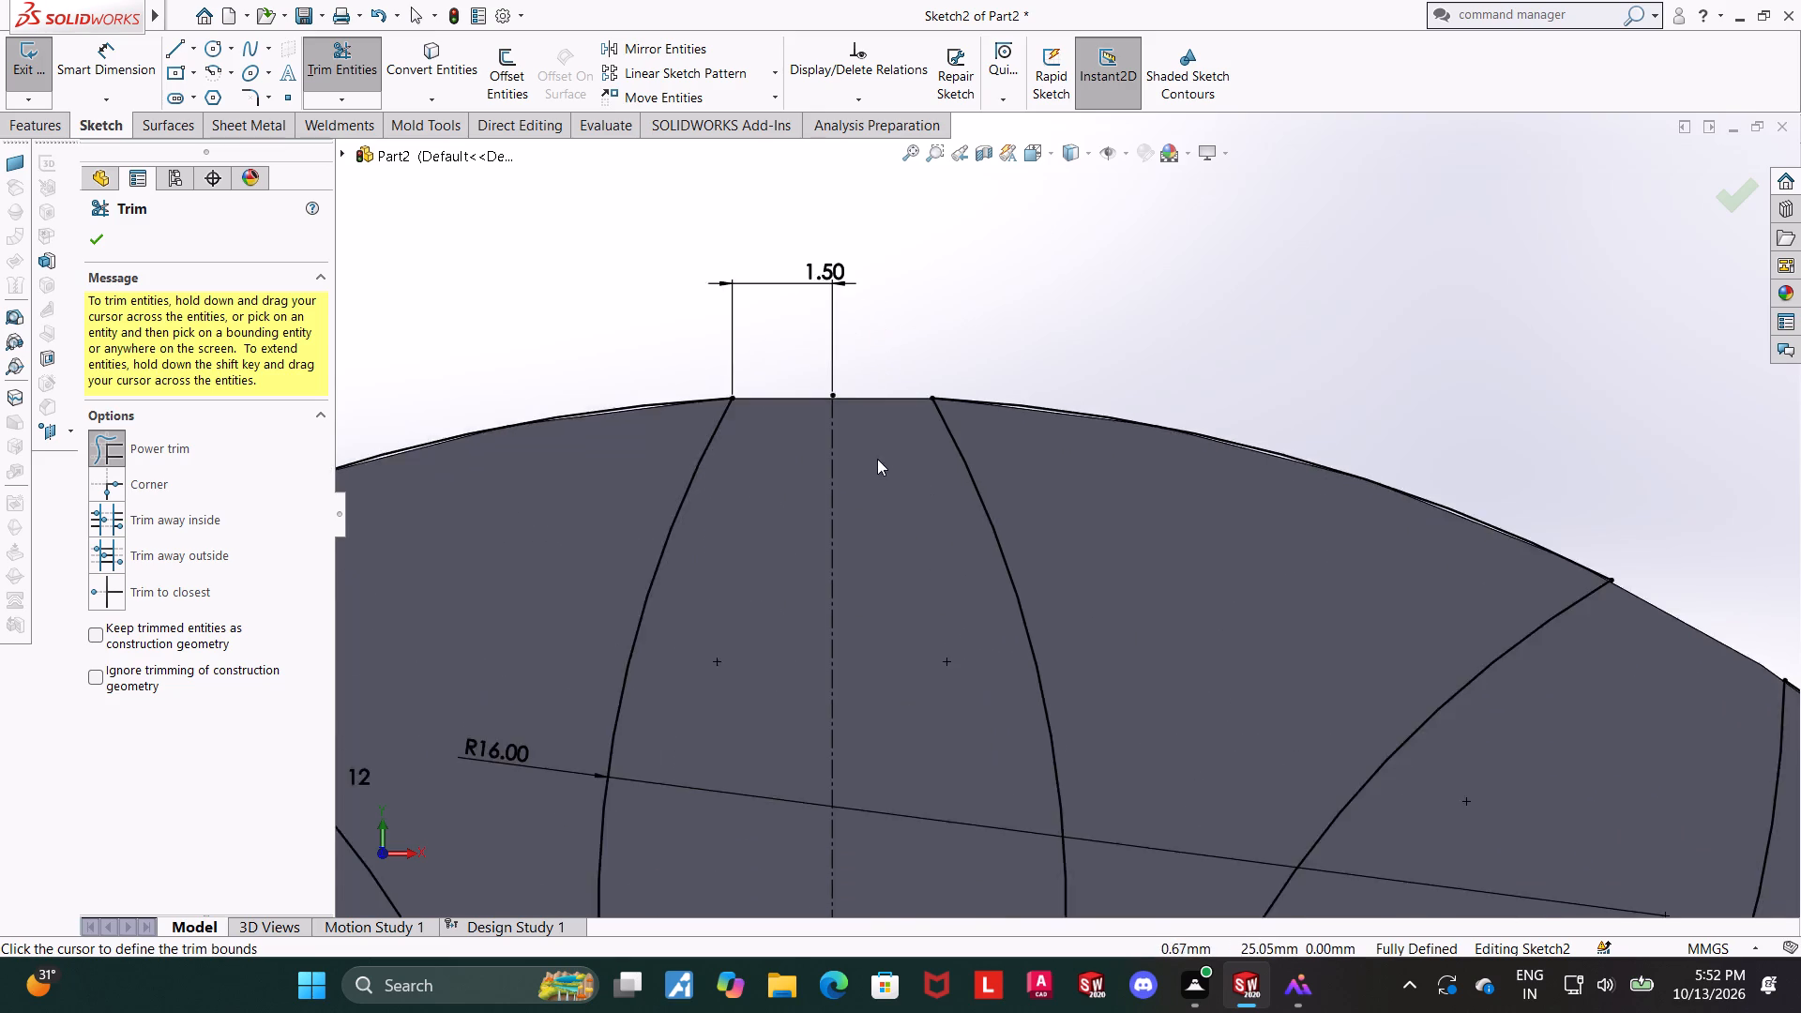
Power-trim the outer circle's arcs across the tips of the eleven, ten and nine o'clock teeth.
{"action": "scroll", "coordinate": [877, 459], "scroll_direction": "up", "scroll_amount": 6}
{"action": "scroll", "coordinate": [773, 595], "scroll_direction": "down", "scroll_amount": 3}
{"action": "left_click_drag", "start_coordinate": [712, 529], "coordinate": [658, 386]}
{"action": "scroll", "coordinate": [764, 550], "scroll_direction": "down", "scroll_amount": 4}
{"action": "scroll", "coordinate": [761, 555], "scroll_direction": "up", "scroll_amount": 2}
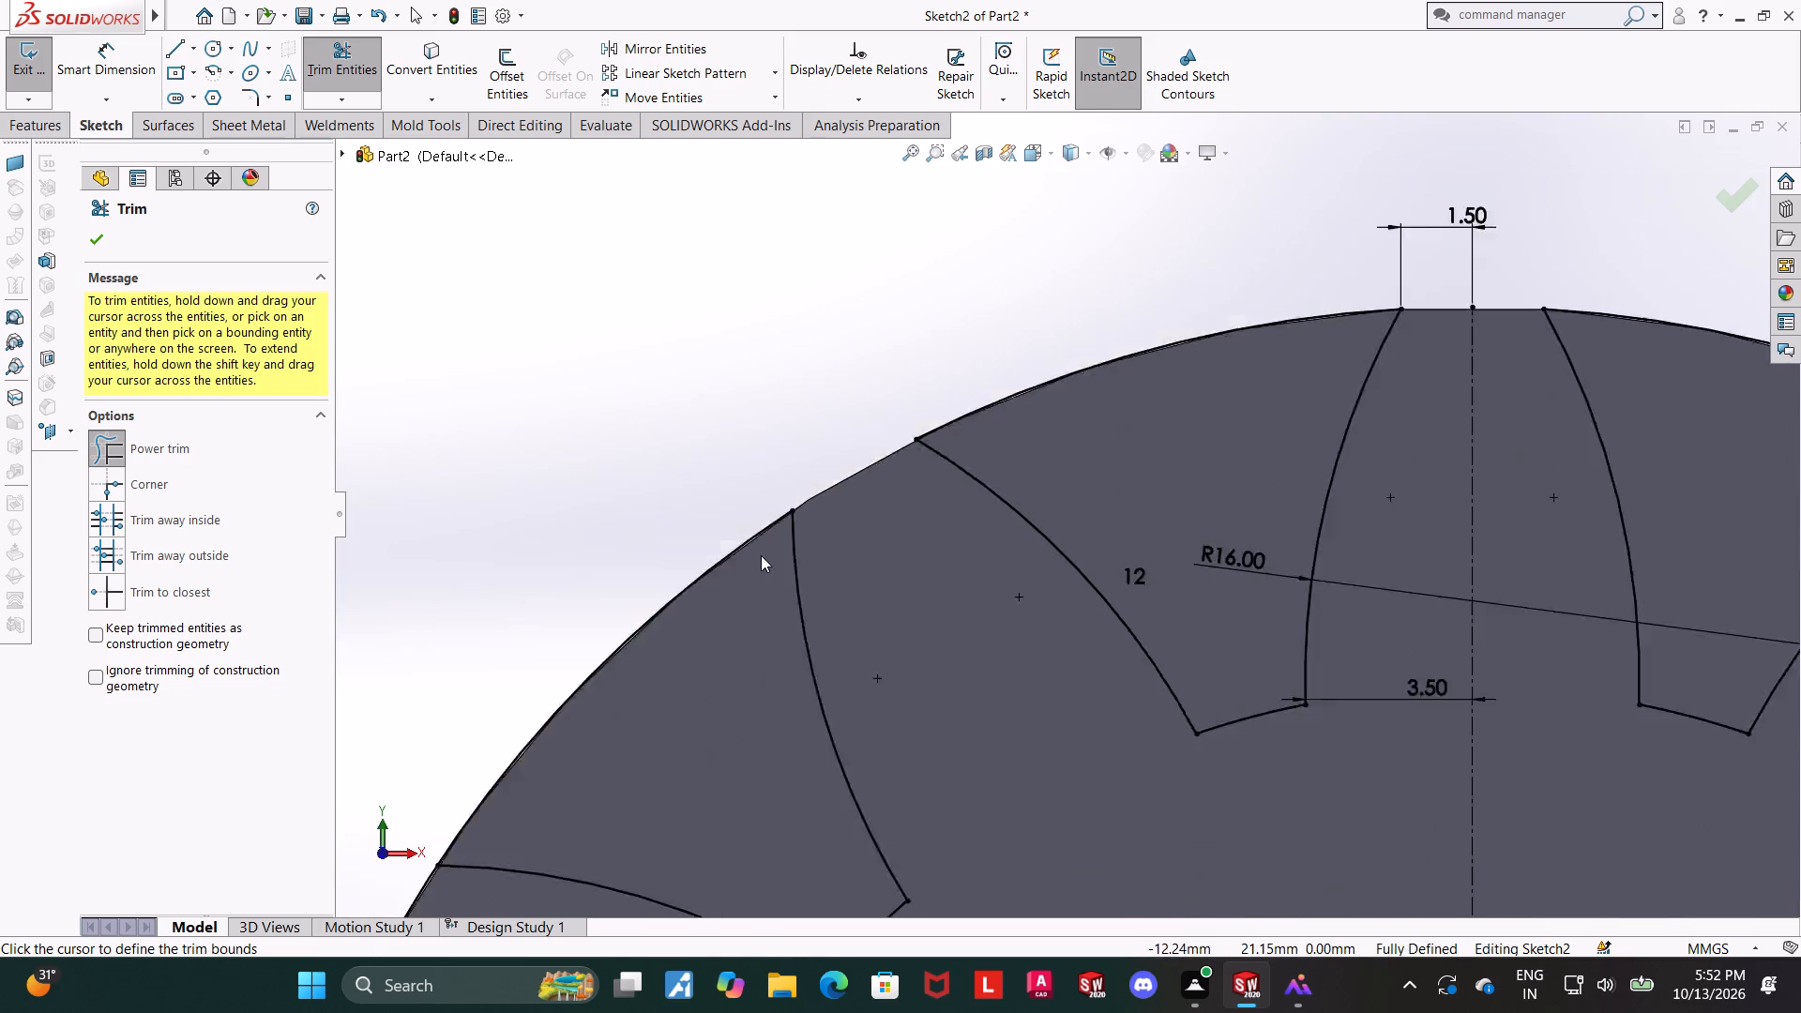
{"action": "scroll", "coordinate": [761, 555], "scroll_direction": "up", "scroll_amount": 8}
{"action": "scroll", "coordinate": [907, 677], "scroll_direction": "down", "scroll_amount": 4}
{"action": "left_click_drag", "start_coordinate": [938, 582], "coordinate": [817, 415]}
{"action": "scroll", "coordinate": [928, 514], "scroll_direction": "down", "scroll_amount": 4}
{"action": "scroll", "coordinate": [1002, 654], "scroll_direction": "up", "scroll_amount": 5}
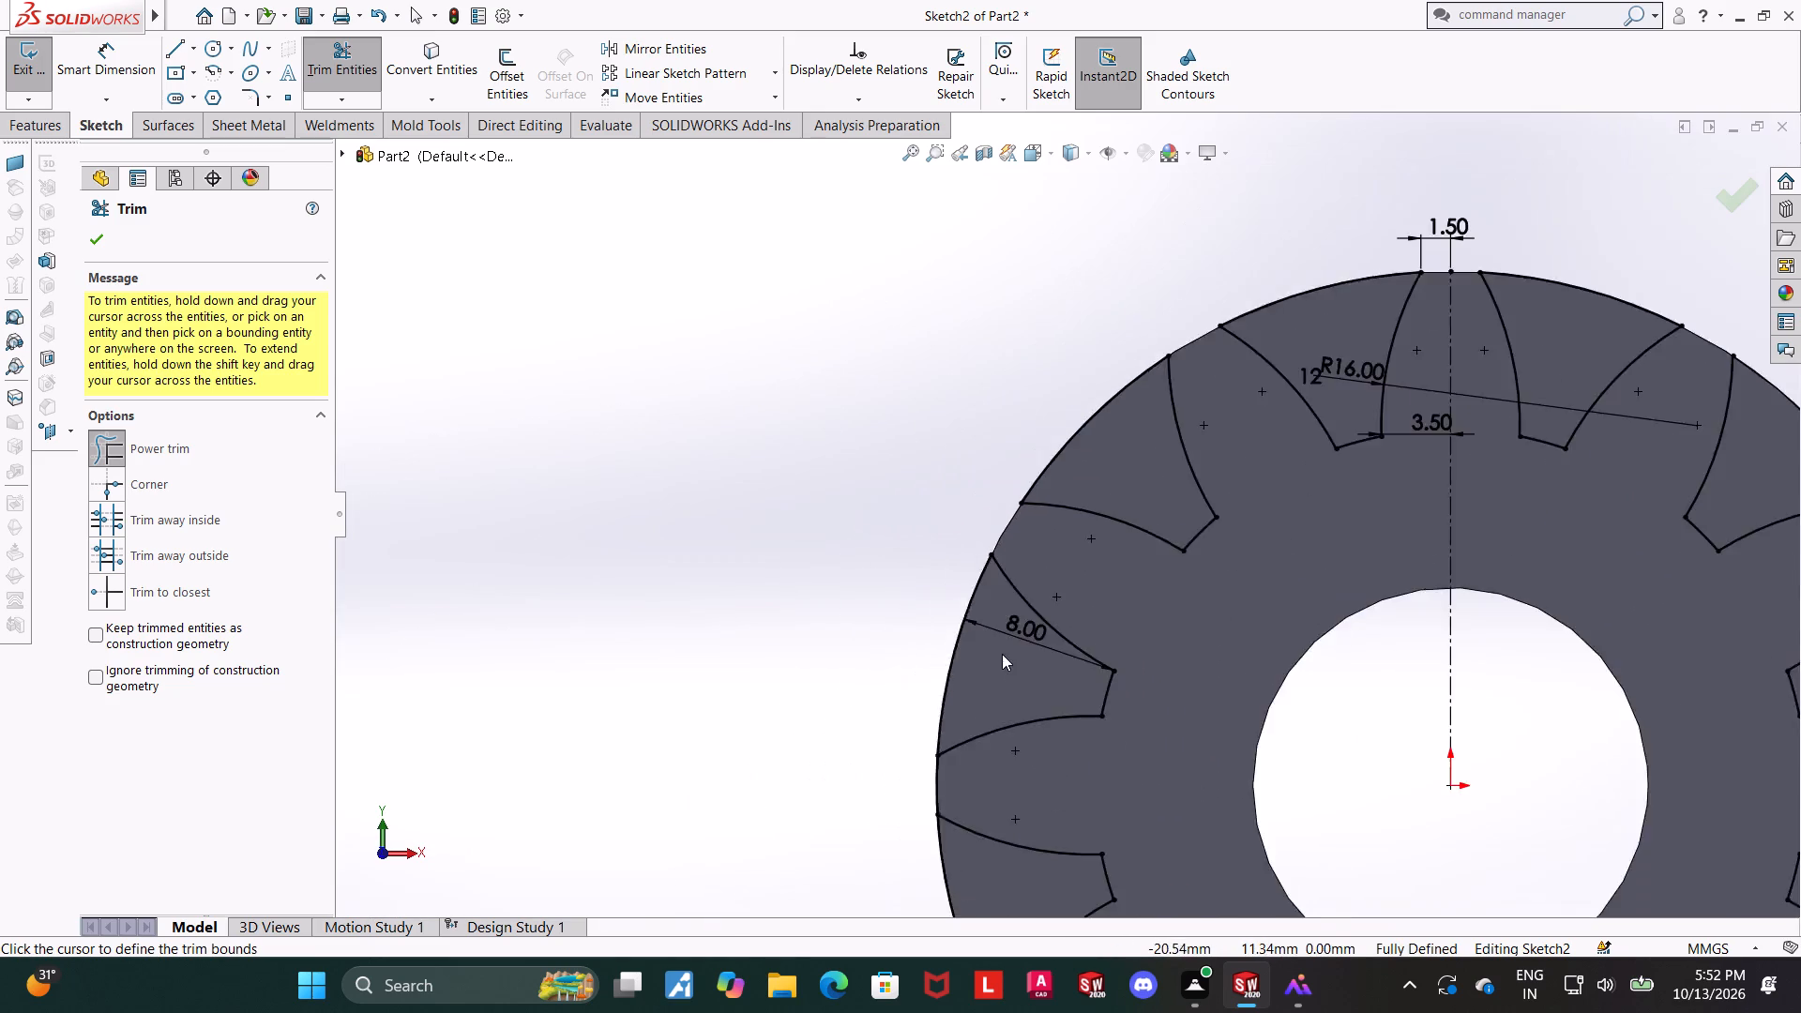
{"action": "scroll", "coordinate": [1002, 654], "scroll_direction": "up", "scroll_amount": 6}
{"action": "scroll", "coordinate": [1079, 621], "scroll_direction": "down", "scroll_amount": 5}
{"action": "left_click_drag", "start_coordinate": [945, 600], "coordinate": [850, 574]}
Power-trim the outer circle's arcs across the tips of the eight, seven, six and five o'clock teeth.
{"action": "scroll", "coordinate": [920, 608], "scroll_direction": "up", "scroll_amount": 3}
{"action": "scroll", "coordinate": [1082, 689], "scroll_direction": "down", "scroll_amount": 4}
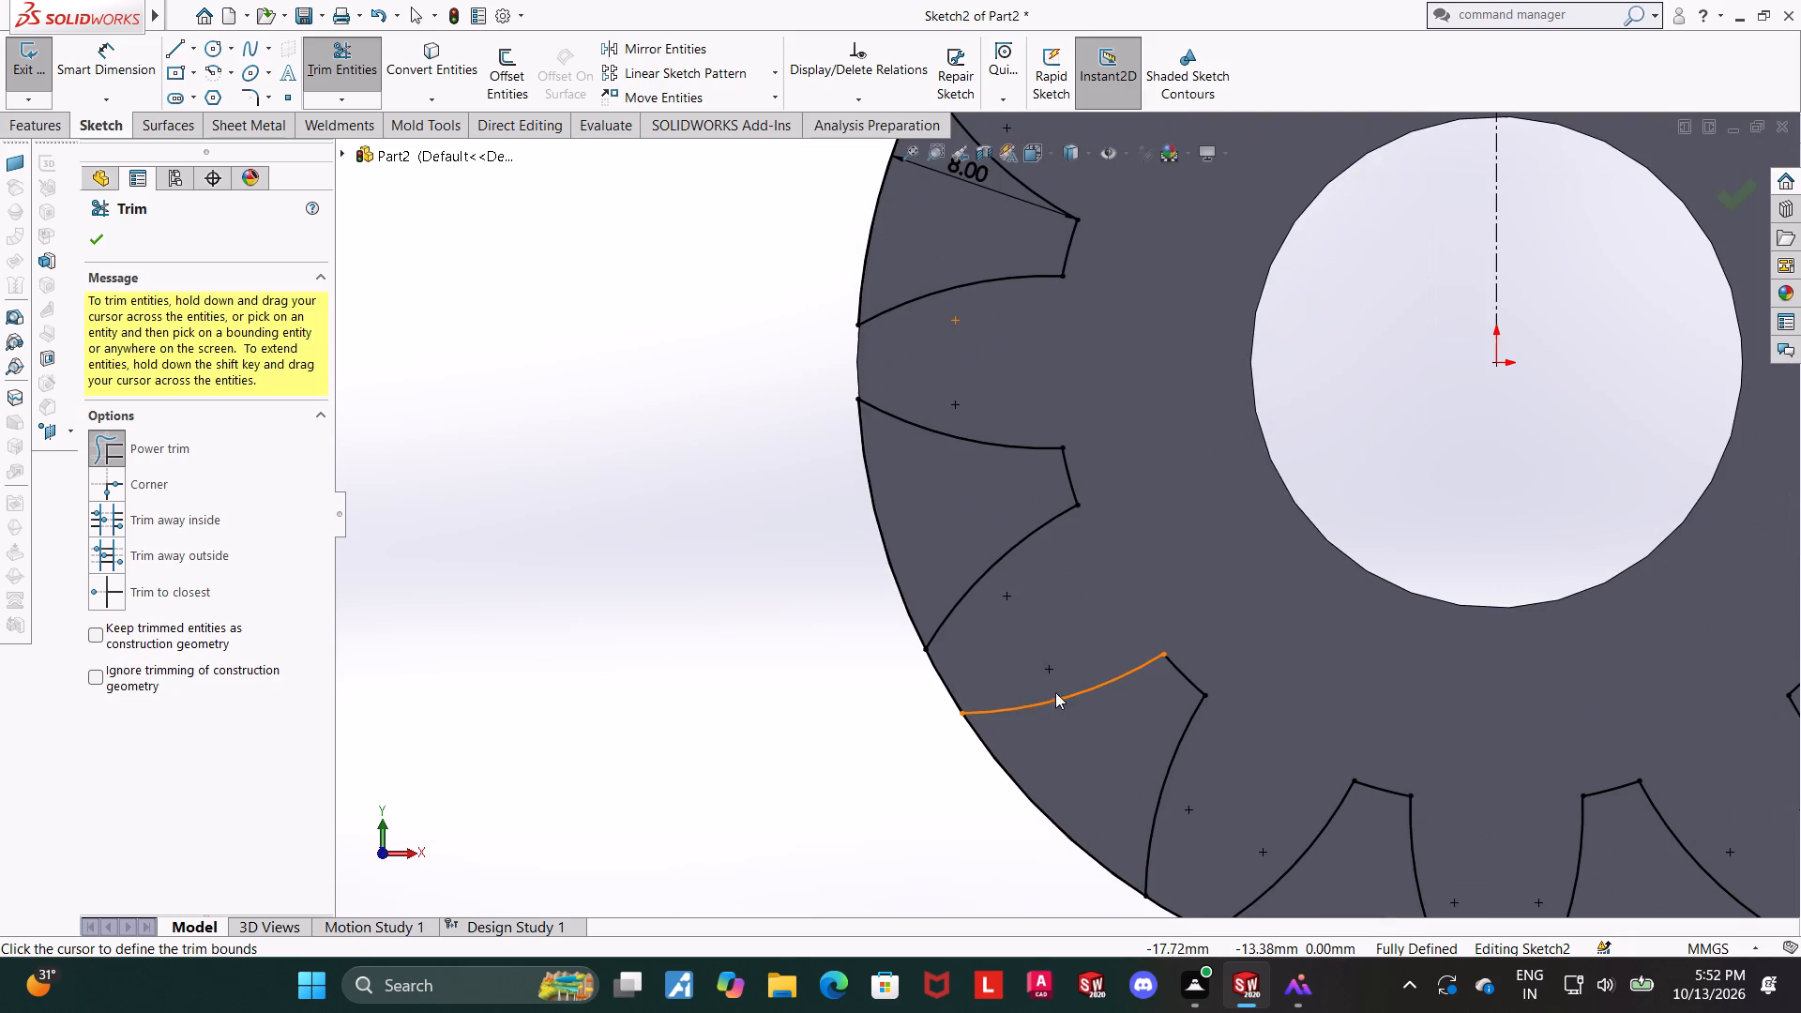
{"action": "left_click_drag", "start_coordinate": [991, 669], "coordinate": [805, 745]}
{"action": "scroll", "coordinate": [991, 686], "scroll_direction": "up", "scroll_amount": 5}
{"action": "scroll", "coordinate": [1137, 679], "scroll_direction": "down", "scroll_amount": 4}
{"action": "left_click_drag", "start_coordinate": [1078, 584], "coordinate": [1041, 667]}
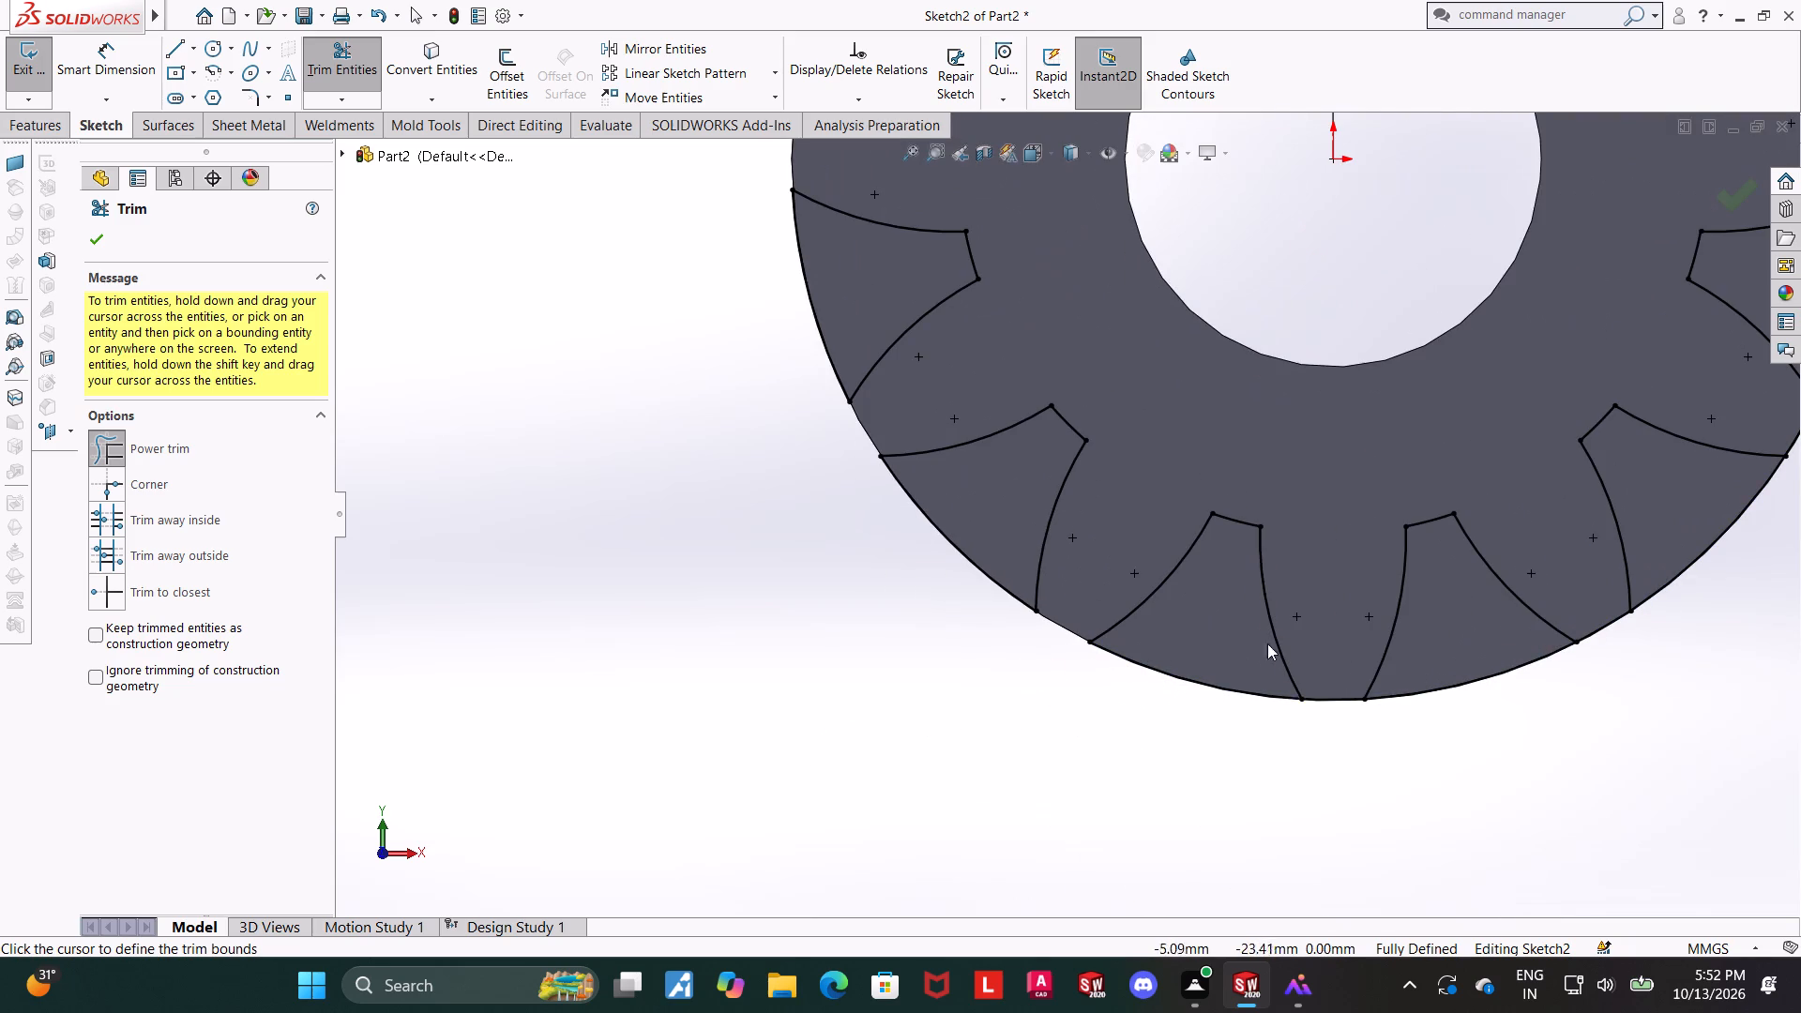
{"action": "left_click_drag", "start_coordinate": [1345, 652], "coordinate": [1345, 716]}
{"action": "left_click_drag", "start_coordinate": [1582, 596], "coordinate": [1765, 807]}
Power-trim the outer circle's arcs across the tips of the four, three and two o'clock teeth.
{"action": "scroll", "coordinate": [1720, 658], "scroll_direction": "up", "scroll_amount": 5}
{"action": "scroll", "coordinate": [1318, 399], "scroll_direction": "down", "scroll_amount": 4}
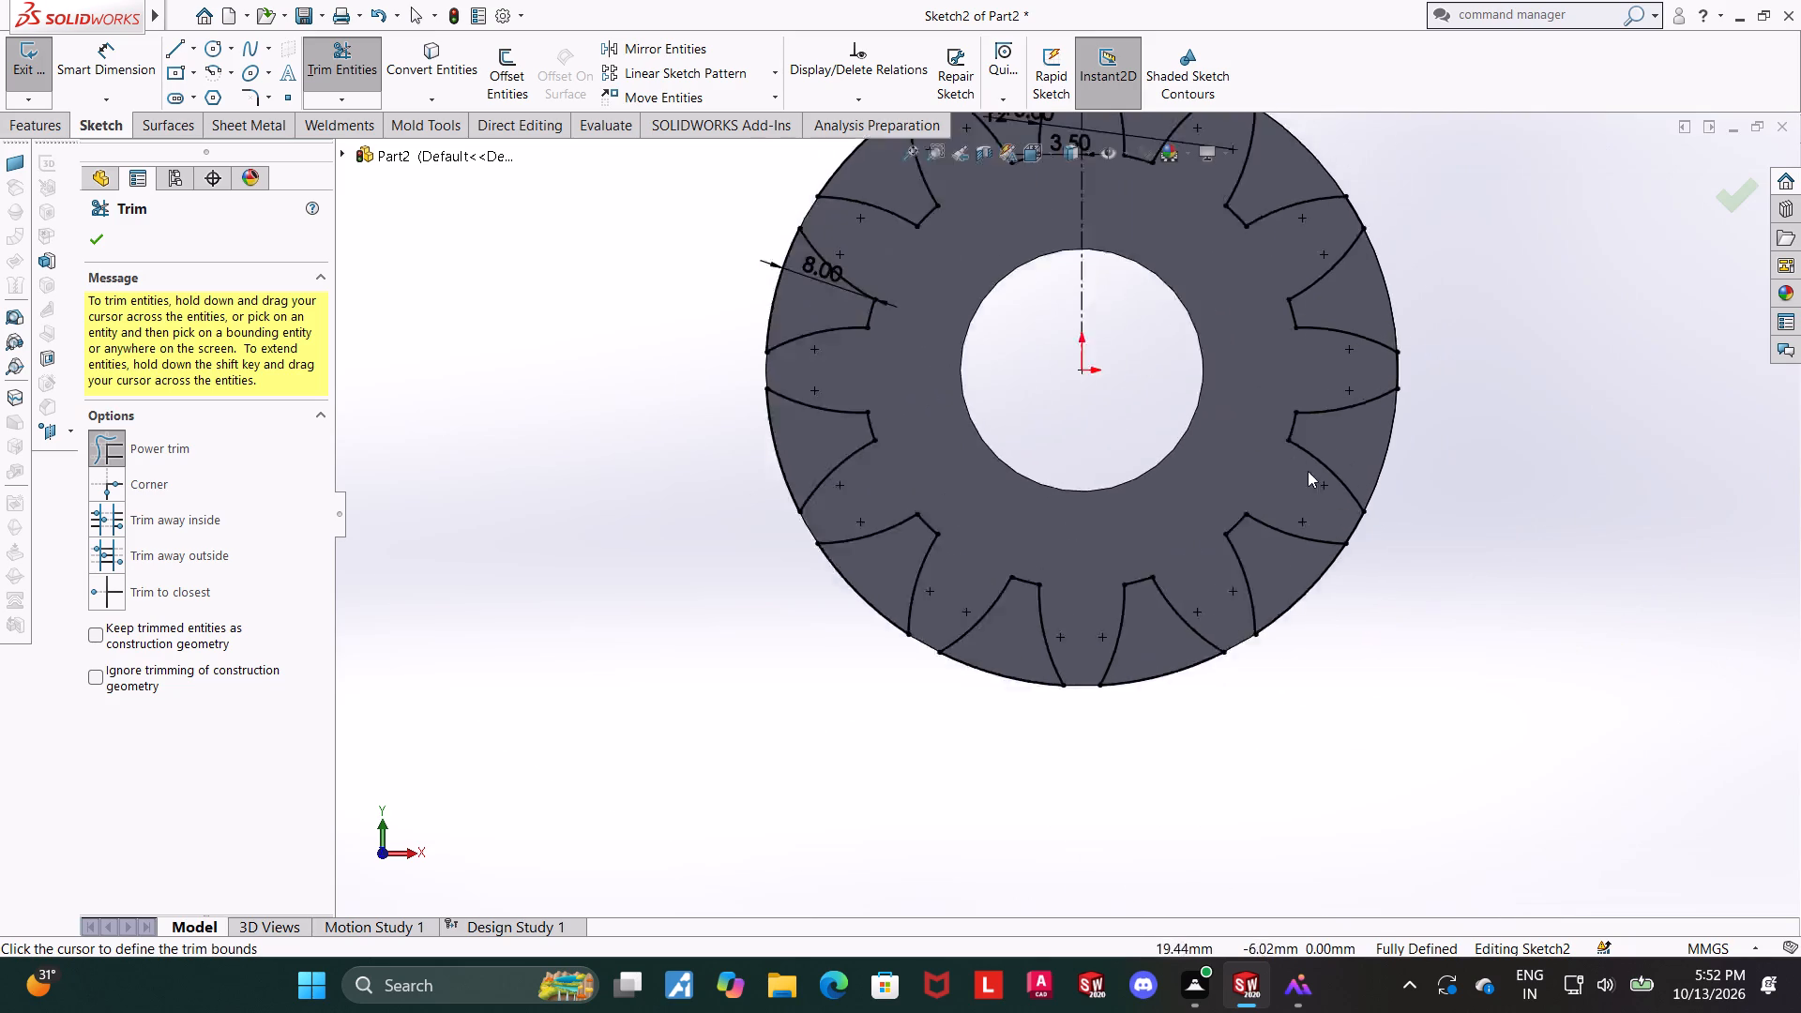
{"action": "scroll", "coordinate": [1308, 471], "scroll_direction": "down", "scroll_amount": 1}
{"action": "left_click_drag", "start_coordinate": [1302, 578], "coordinate": [1383, 652]}
{"action": "scroll", "coordinate": [1401, 572], "scroll_direction": "up", "scroll_amount": 2}
{"action": "left_click_drag", "start_coordinate": [1279, 358], "coordinate": [1287, 361]}
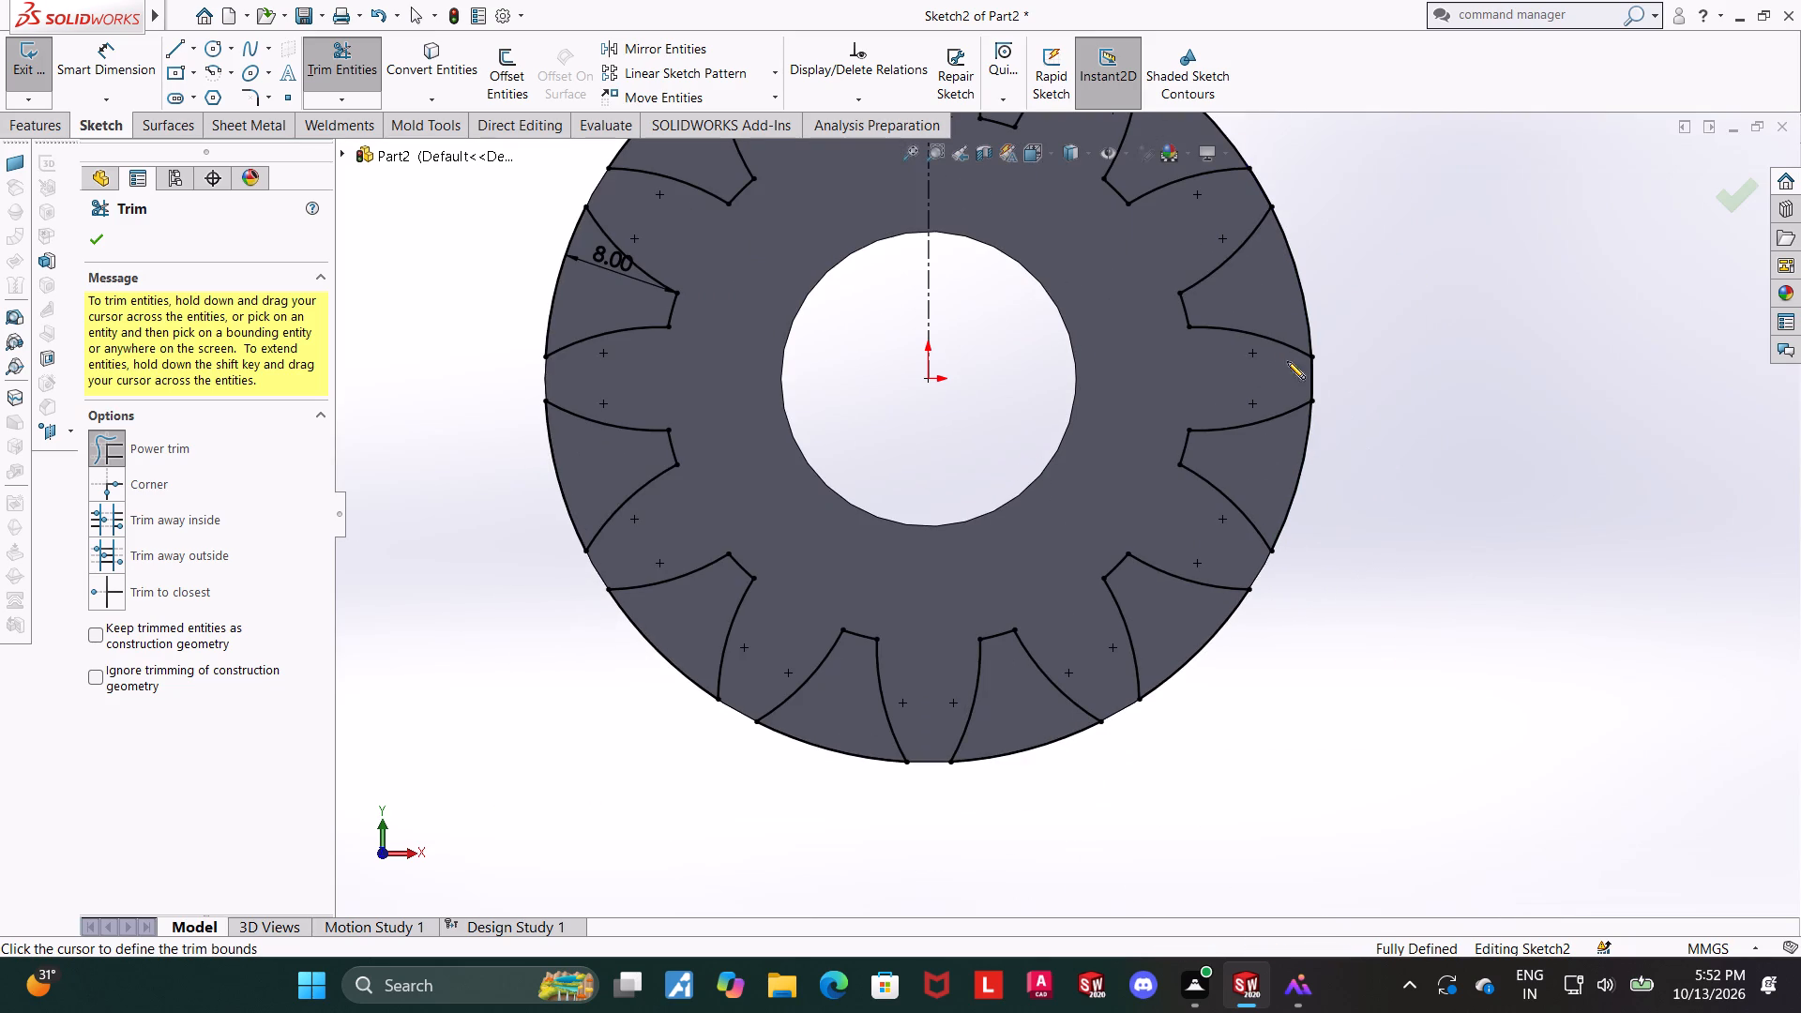
{"action": "left_click_drag", "start_coordinate": [1287, 361], "coordinate": [1438, 391]}
{"action": "scroll", "coordinate": [1400, 371], "scroll_direction": "up", "scroll_amount": 4}
{"action": "scroll", "coordinate": [1166, 326], "scroll_direction": "down", "scroll_amount": 5}
{"action": "left_click_drag", "start_coordinate": [1067, 444], "coordinate": [1207, 403]}
{"action": "scroll", "coordinate": [1047, 401], "scroll_direction": "up", "scroll_amount": 2}
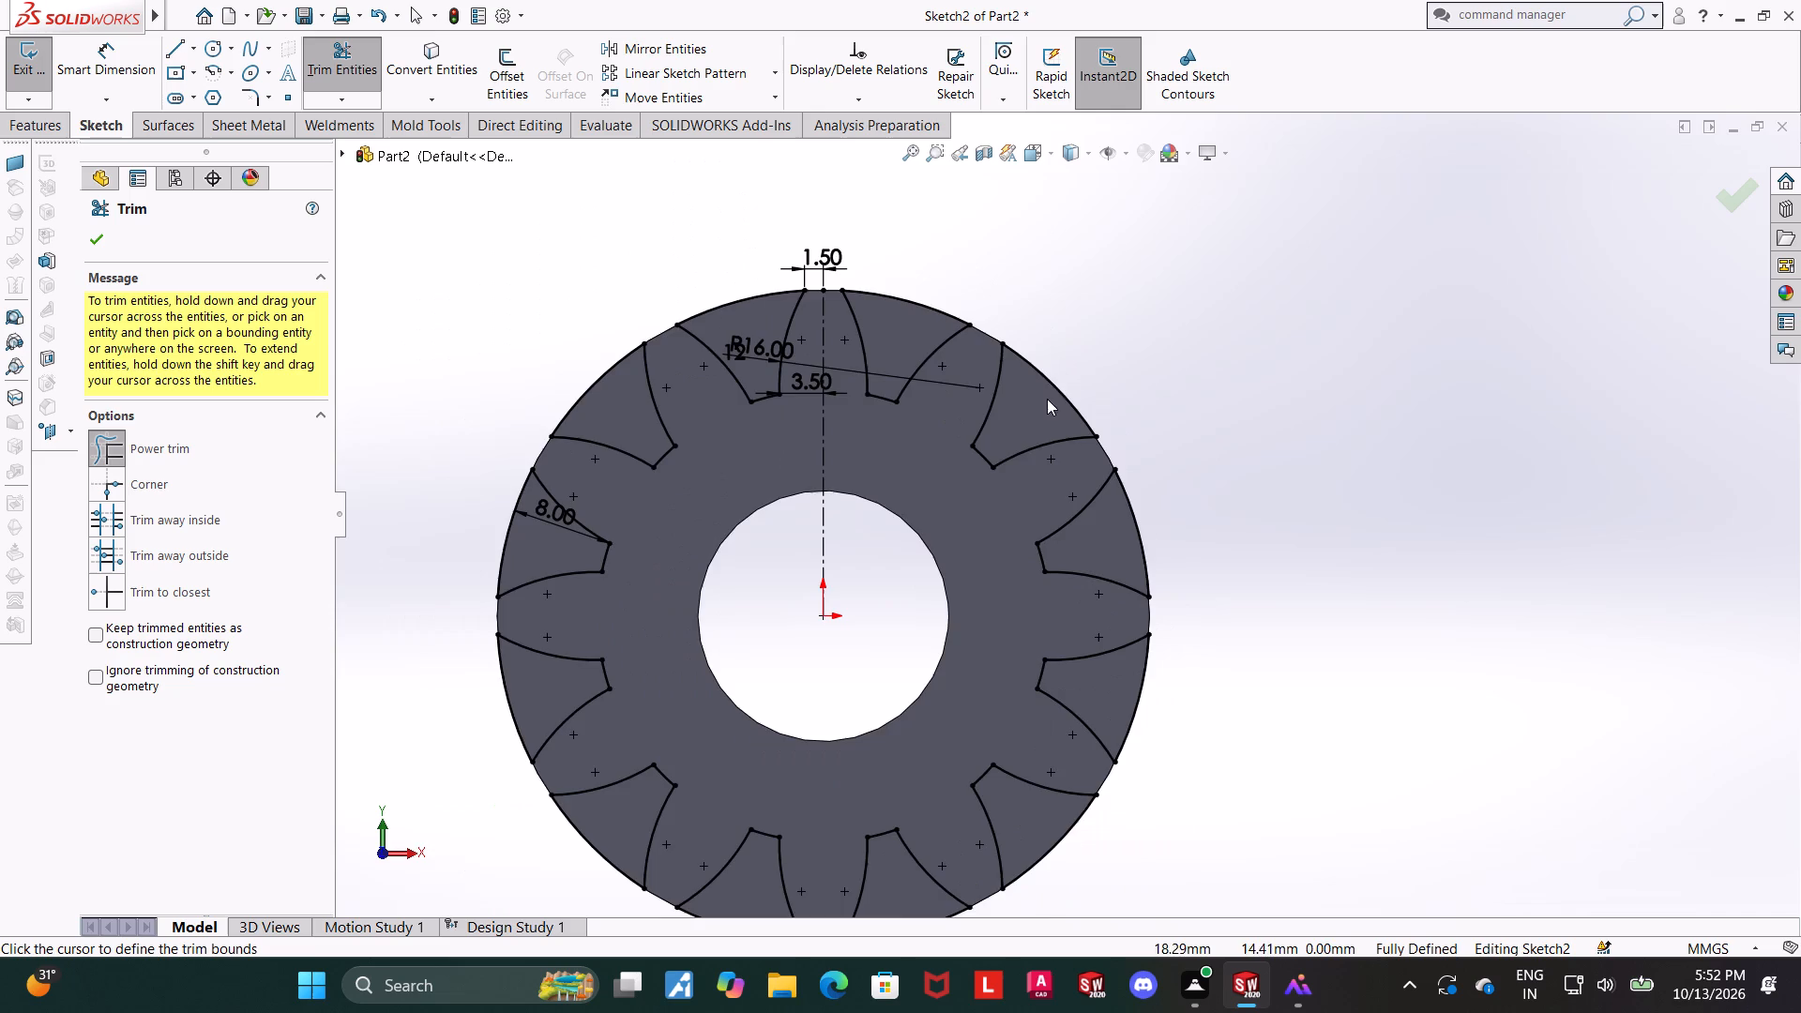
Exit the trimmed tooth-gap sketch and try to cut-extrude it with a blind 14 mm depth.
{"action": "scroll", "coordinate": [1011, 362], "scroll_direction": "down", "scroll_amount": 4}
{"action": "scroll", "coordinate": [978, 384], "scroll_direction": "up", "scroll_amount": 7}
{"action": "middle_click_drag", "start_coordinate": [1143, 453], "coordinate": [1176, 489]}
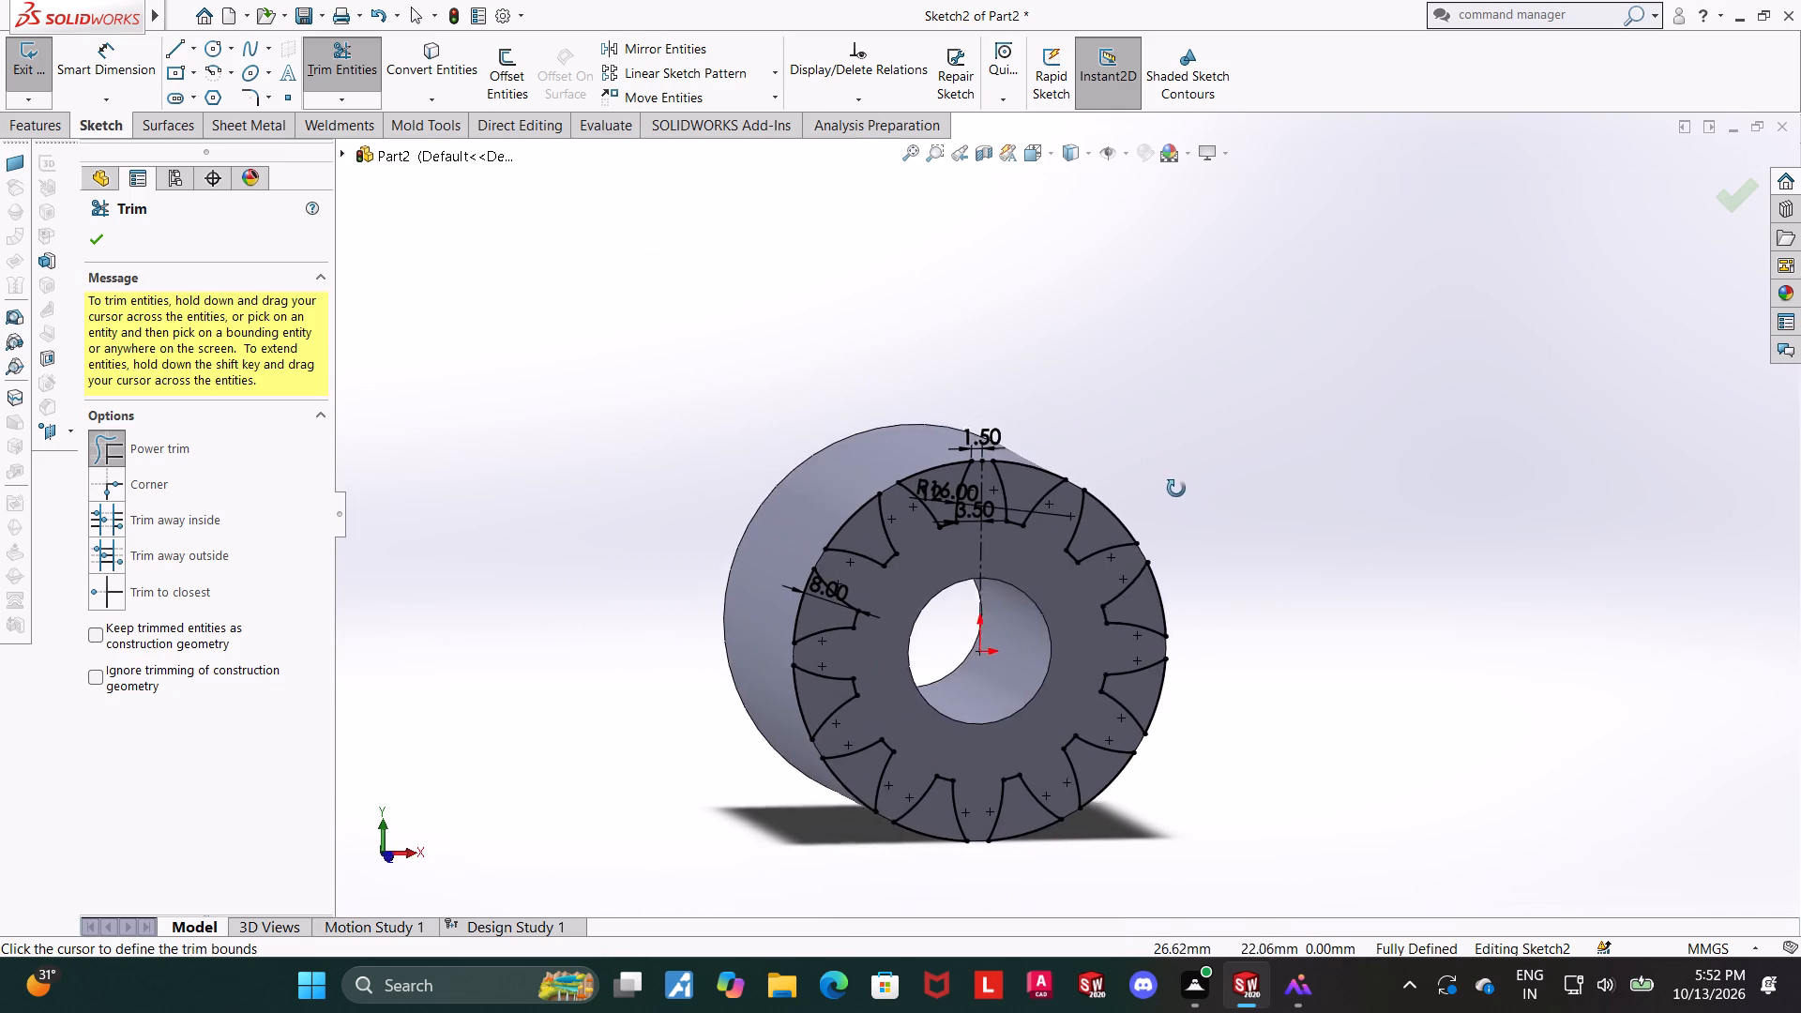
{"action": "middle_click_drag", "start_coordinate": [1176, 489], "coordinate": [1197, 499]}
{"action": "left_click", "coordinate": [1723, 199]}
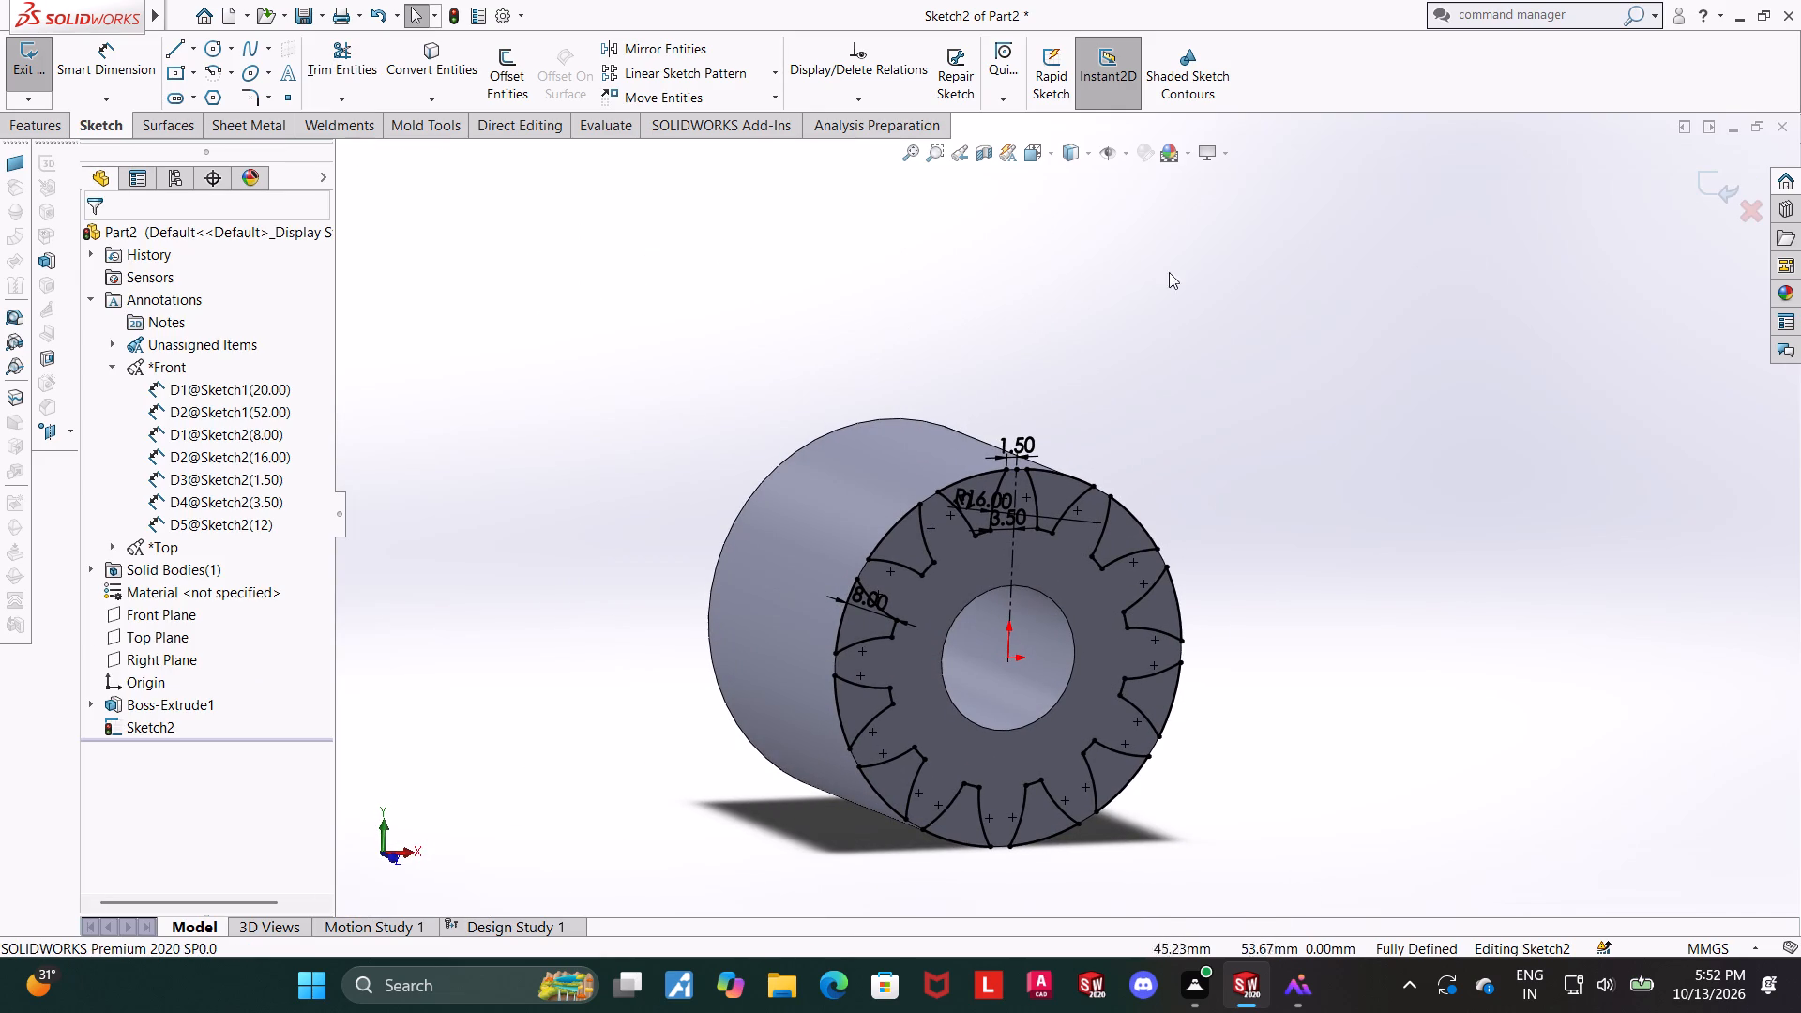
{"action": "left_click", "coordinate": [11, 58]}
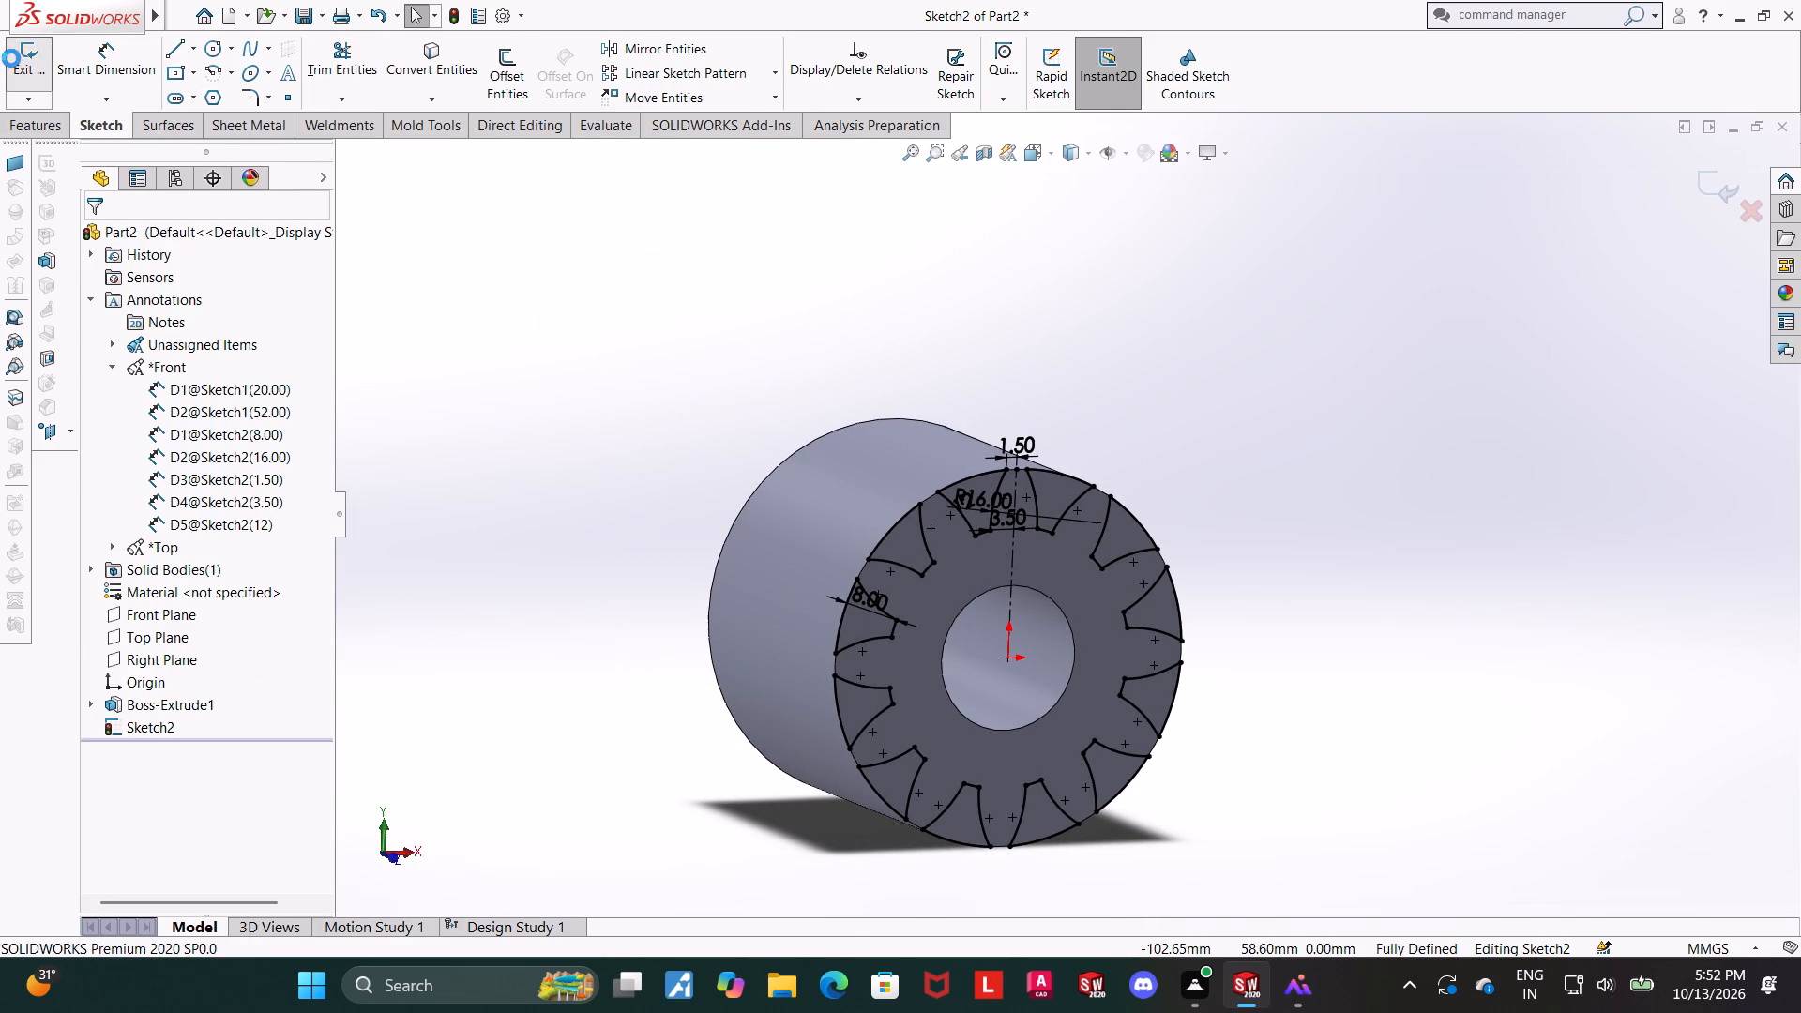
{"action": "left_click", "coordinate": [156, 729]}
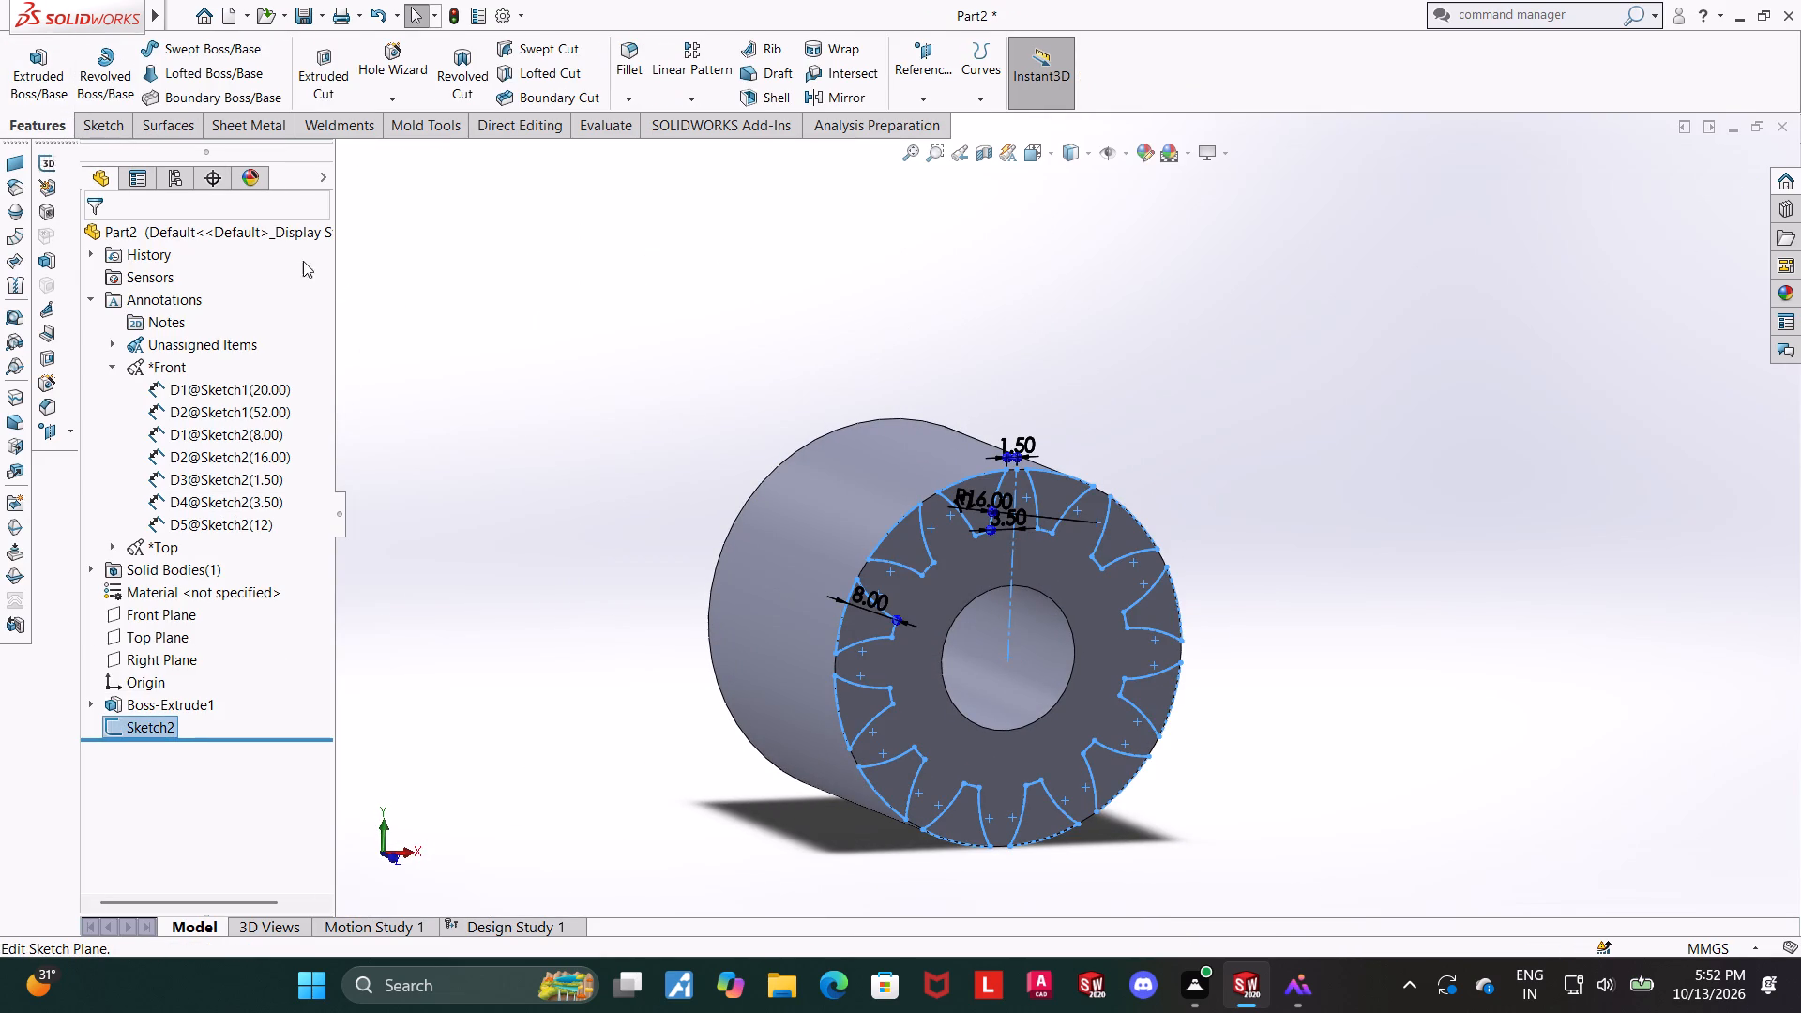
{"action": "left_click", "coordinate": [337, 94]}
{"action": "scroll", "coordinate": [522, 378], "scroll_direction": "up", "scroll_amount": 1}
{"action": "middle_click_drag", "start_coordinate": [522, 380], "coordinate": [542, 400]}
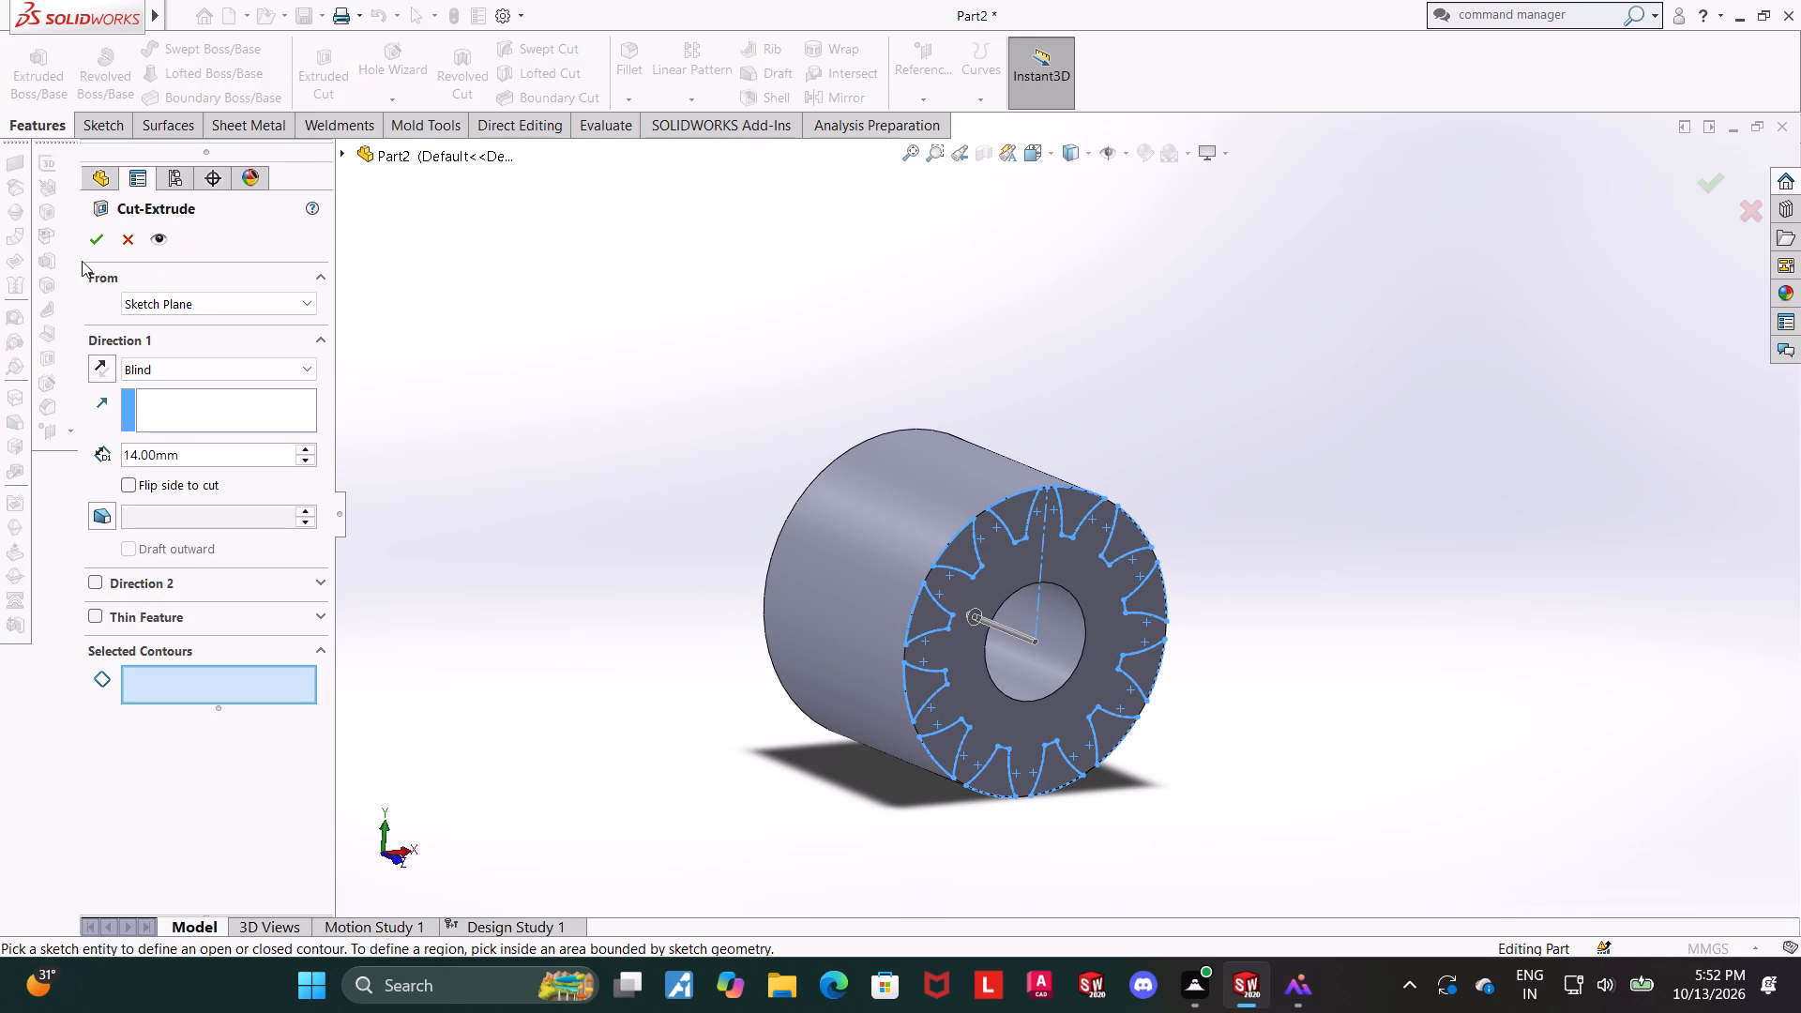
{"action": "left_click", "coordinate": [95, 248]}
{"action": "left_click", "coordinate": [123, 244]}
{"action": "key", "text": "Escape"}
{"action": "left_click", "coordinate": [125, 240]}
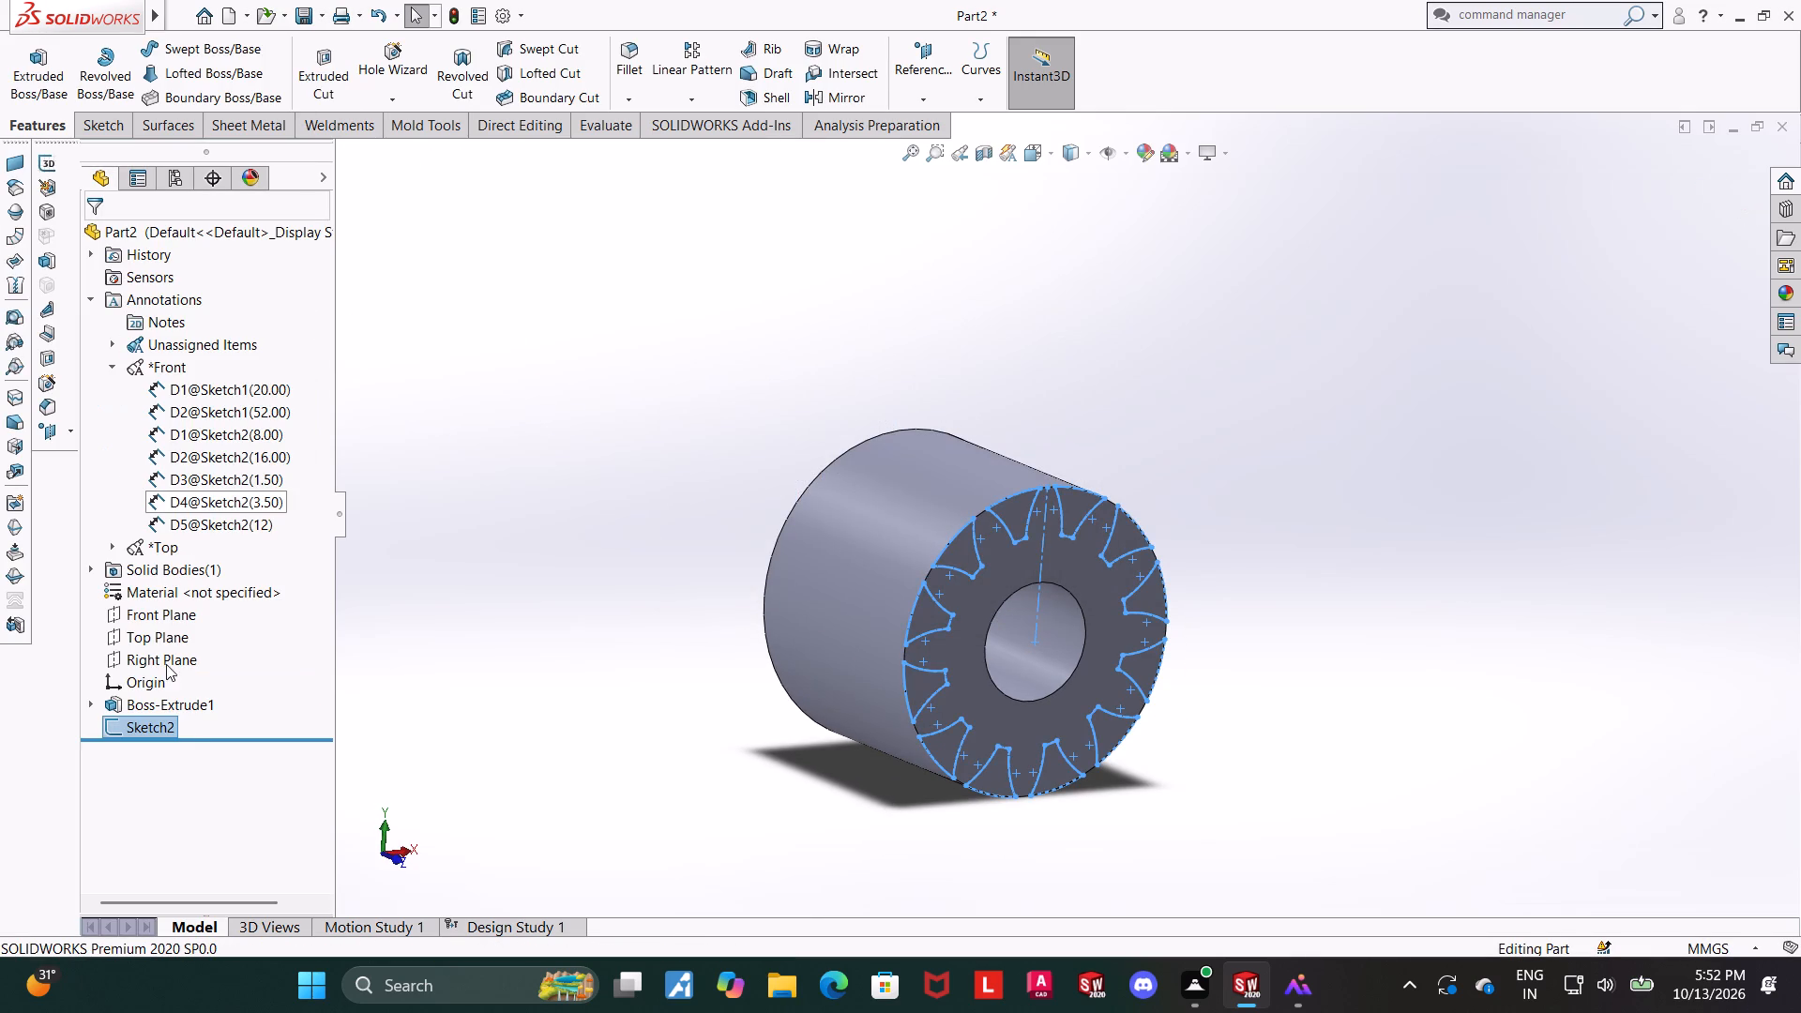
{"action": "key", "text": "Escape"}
Reopen the tooth-gap sketch and examine its trimmed outlines all around the gear blank's face.
{"action": "left_click", "coordinate": [153, 722]}
{"action": "left_click", "coordinate": [177, 675]}
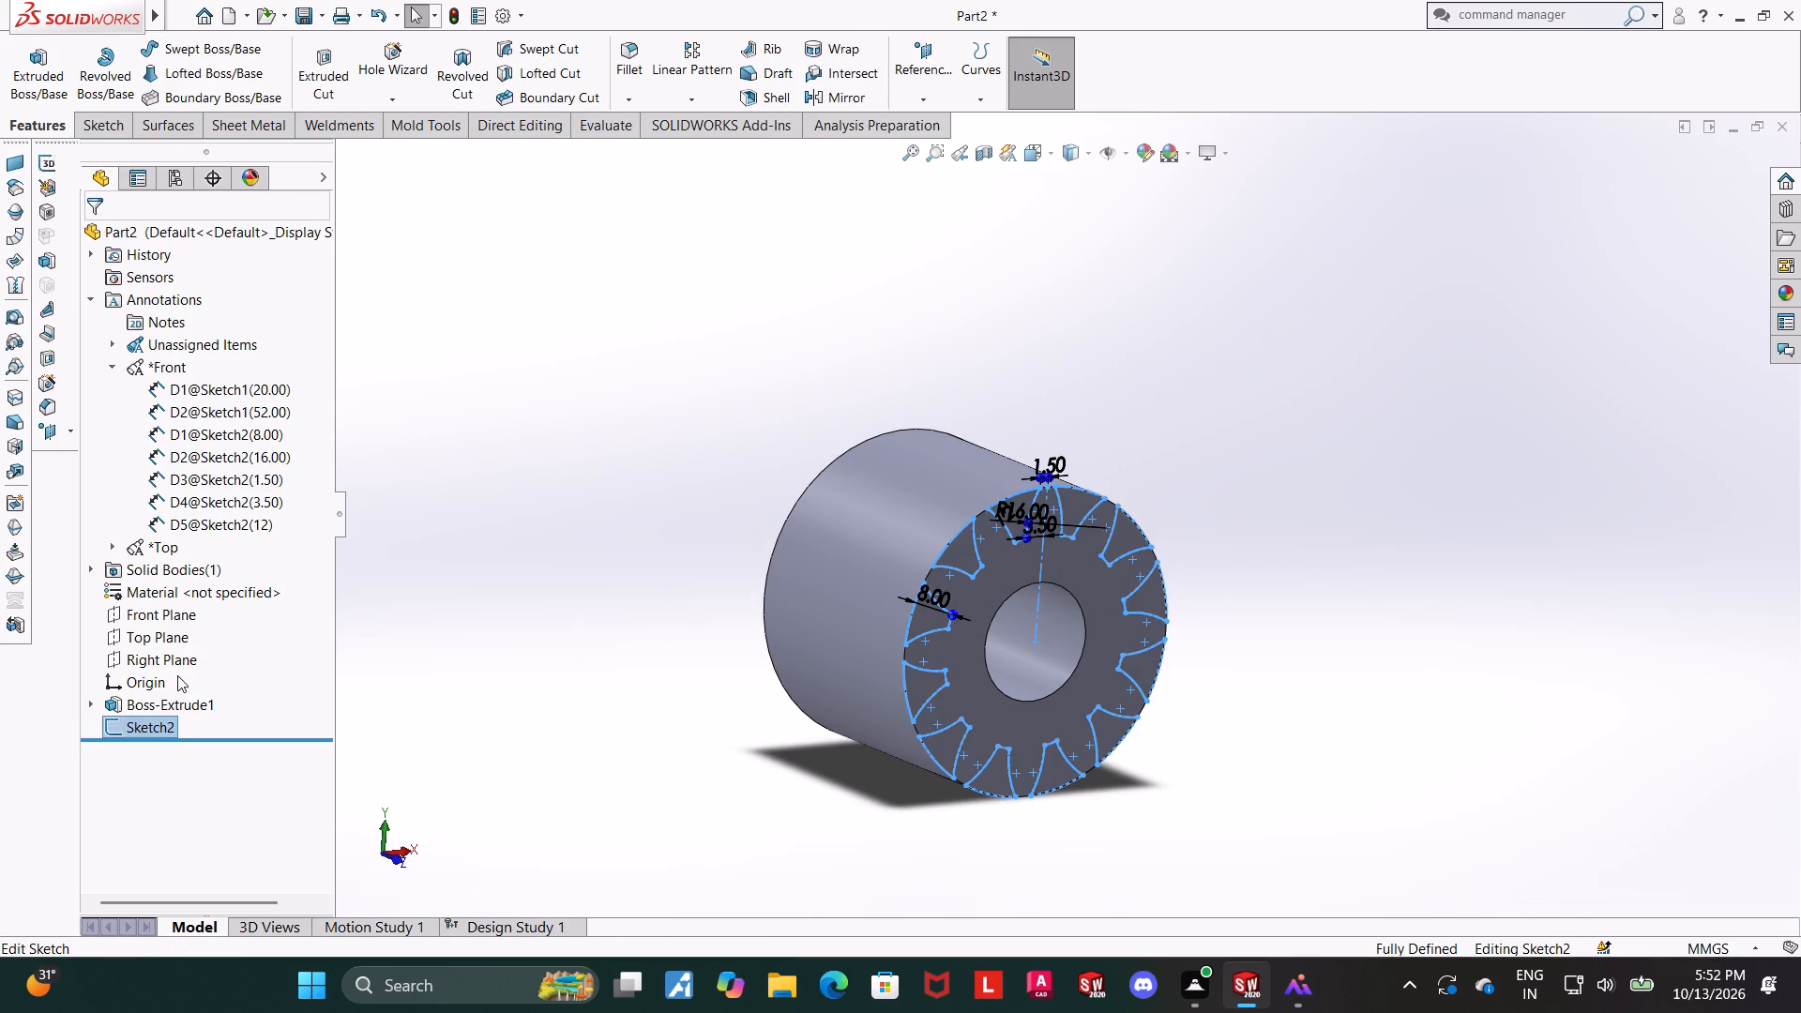
{"action": "left_click", "coordinate": [159, 720]}
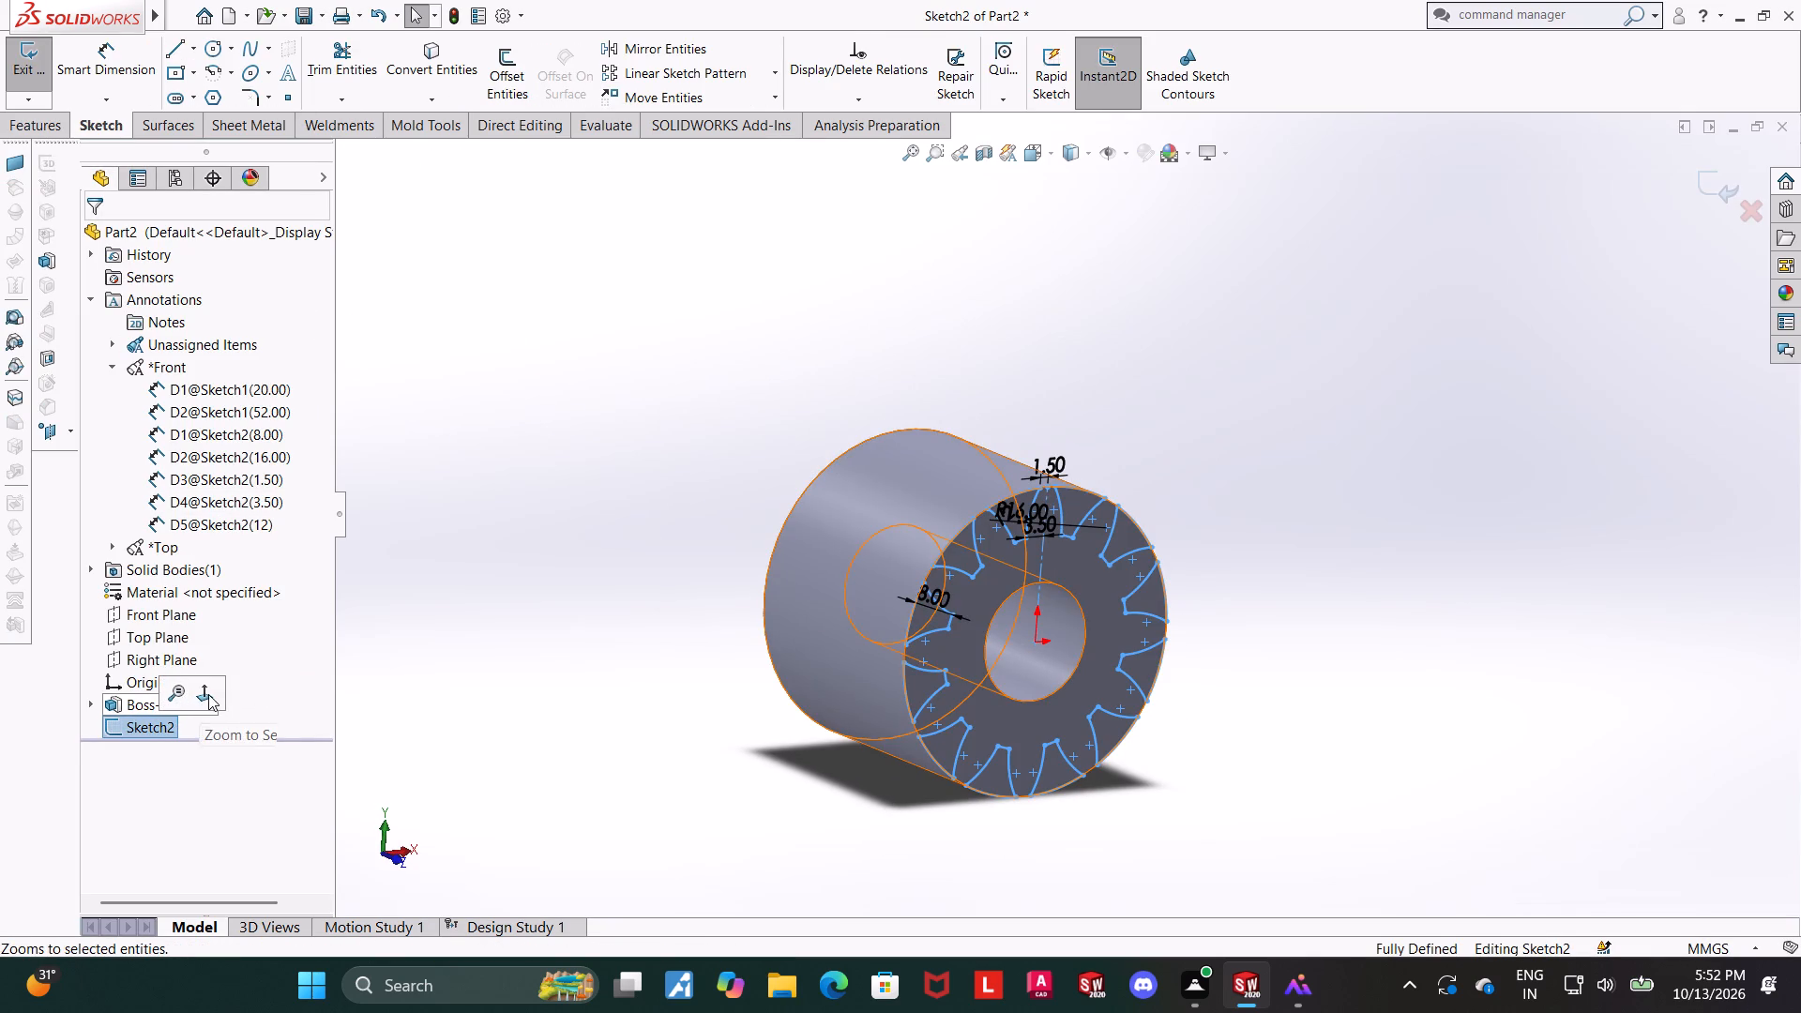
{"action": "left_click", "coordinate": [208, 694]}
{"action": "left_click", "coordinate": [1279, 889]}
{"action": "middle_click_drag", "start_coordinate": [1305, 802], "coordinate": [1309, 801]}
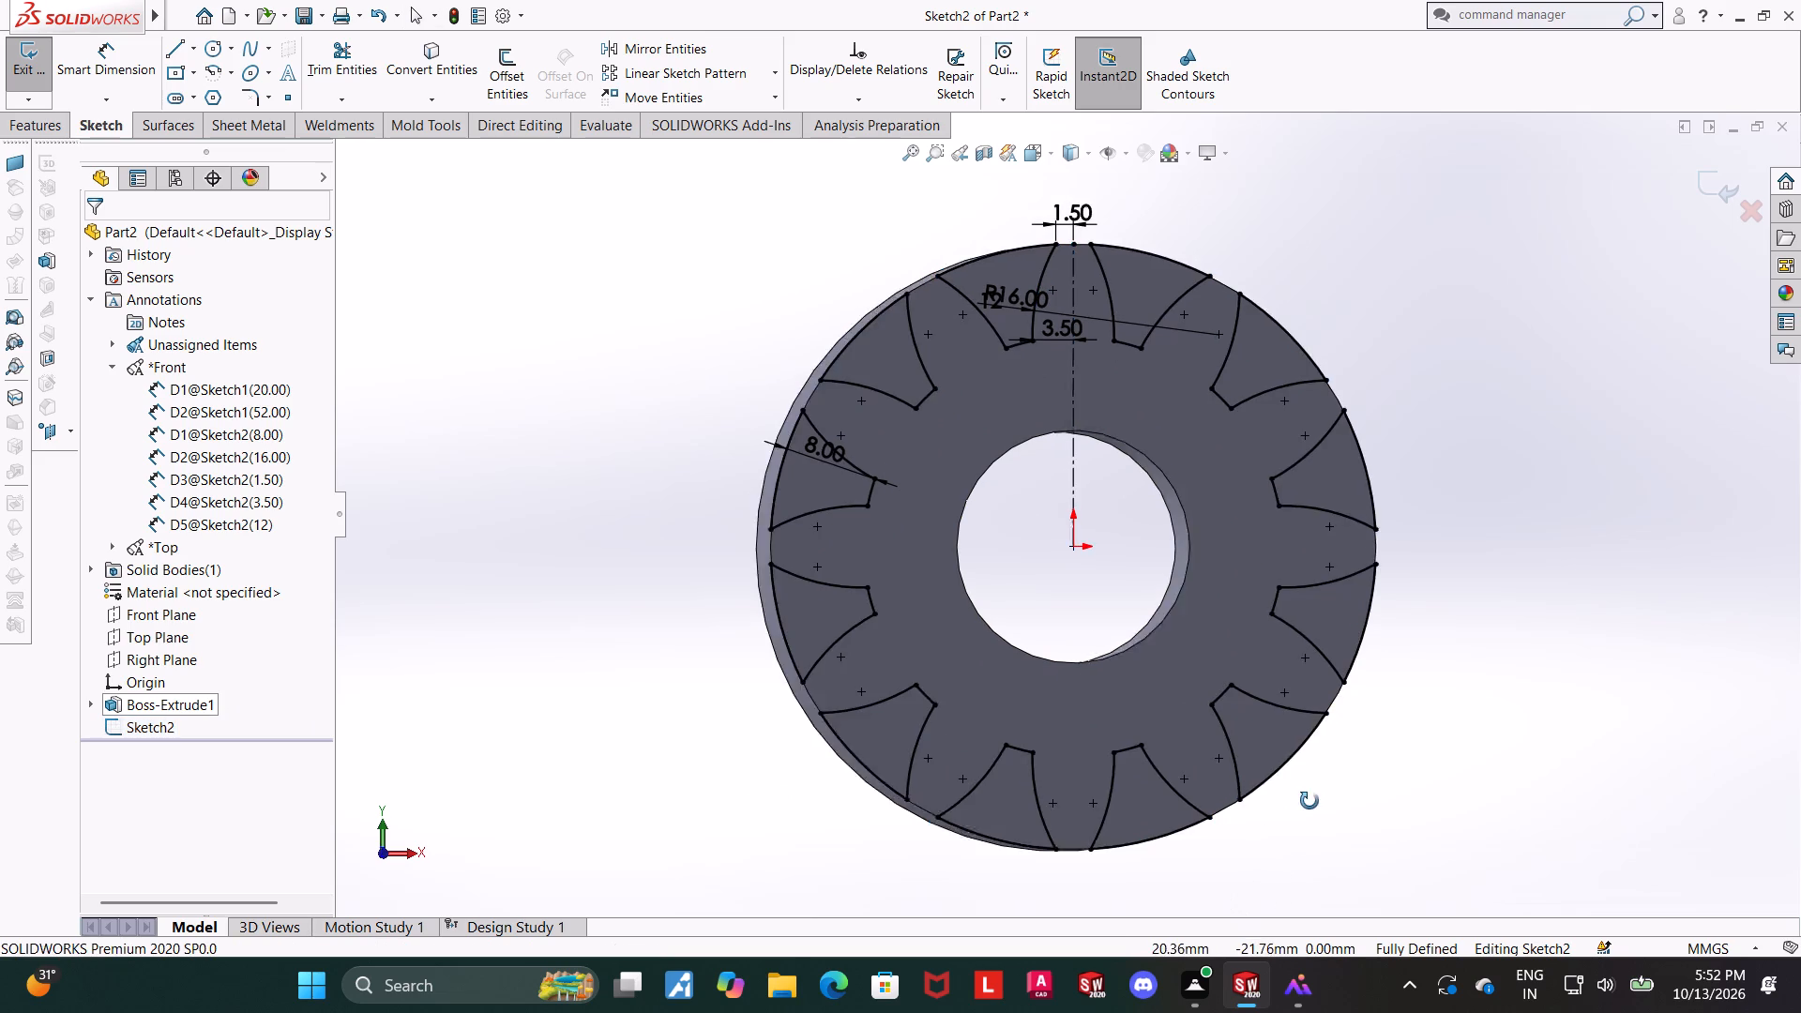
{"action": "middle_click_drag", "start_coordinate": [1309, 801], "coordinate": [1322, 649]}
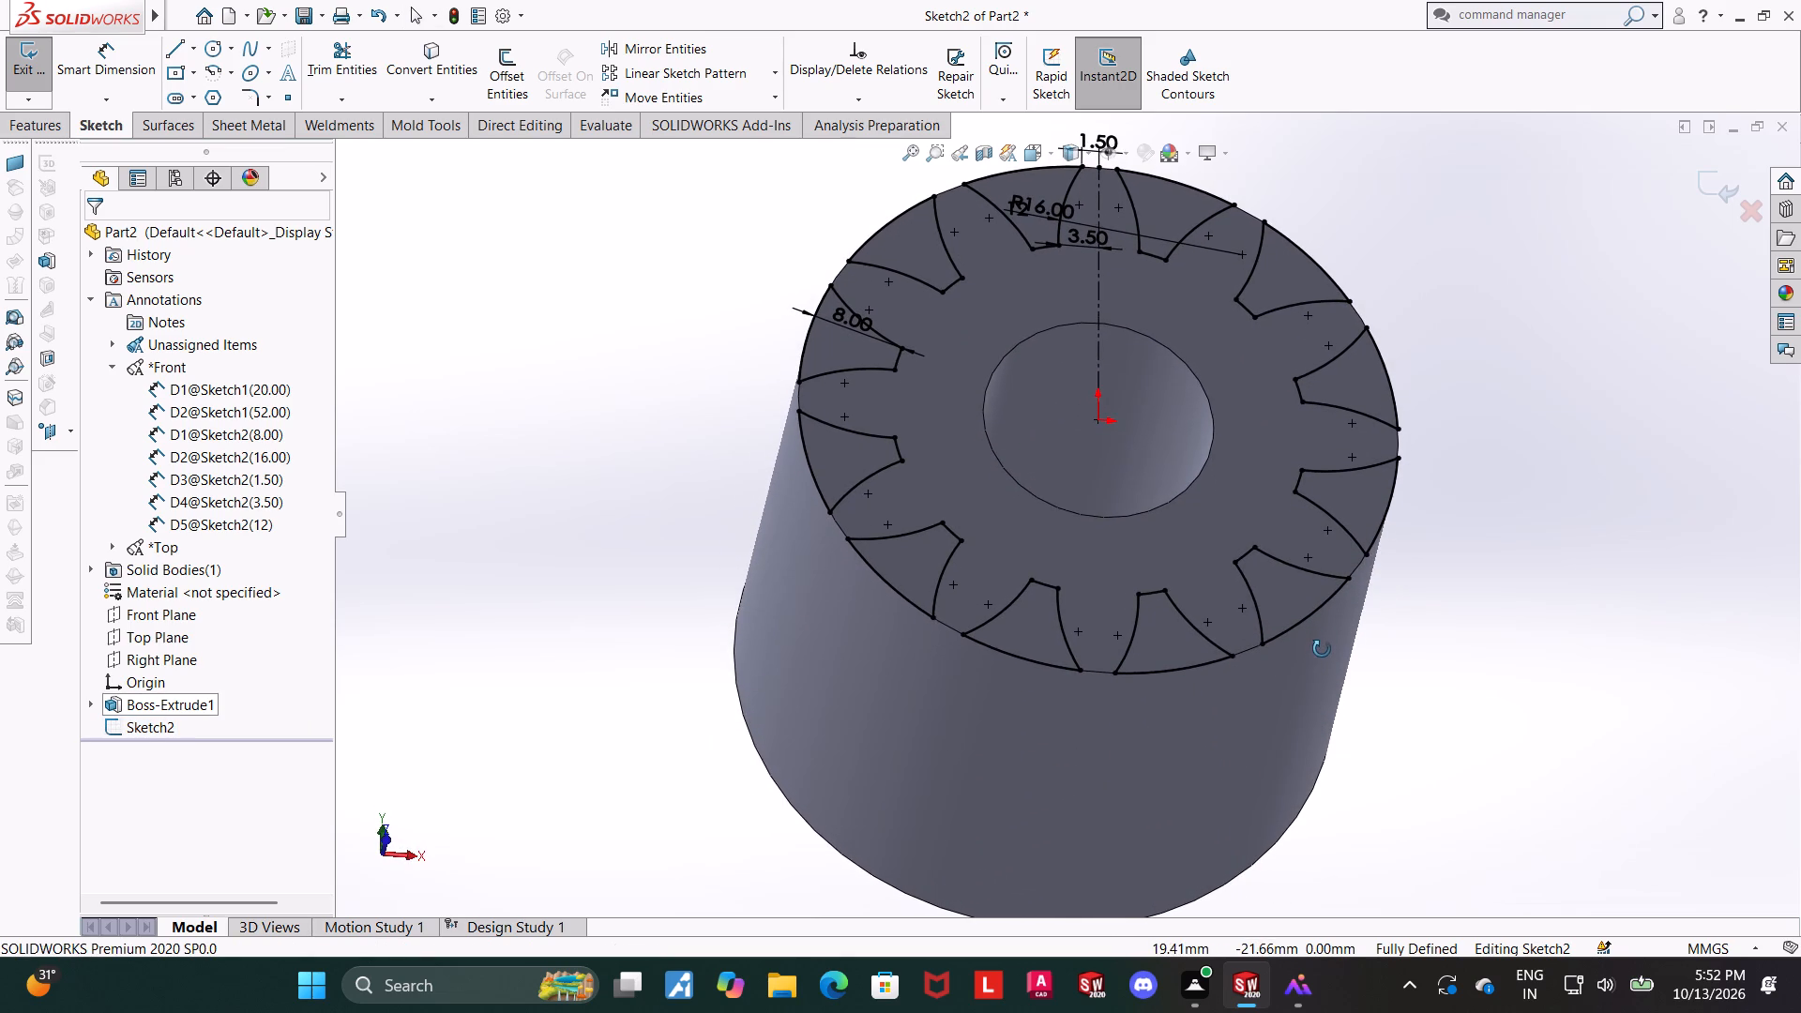
{"action": "middle_click_drag", "start_coordinate": [1322, 649], "coordinate": [1363, 695]}
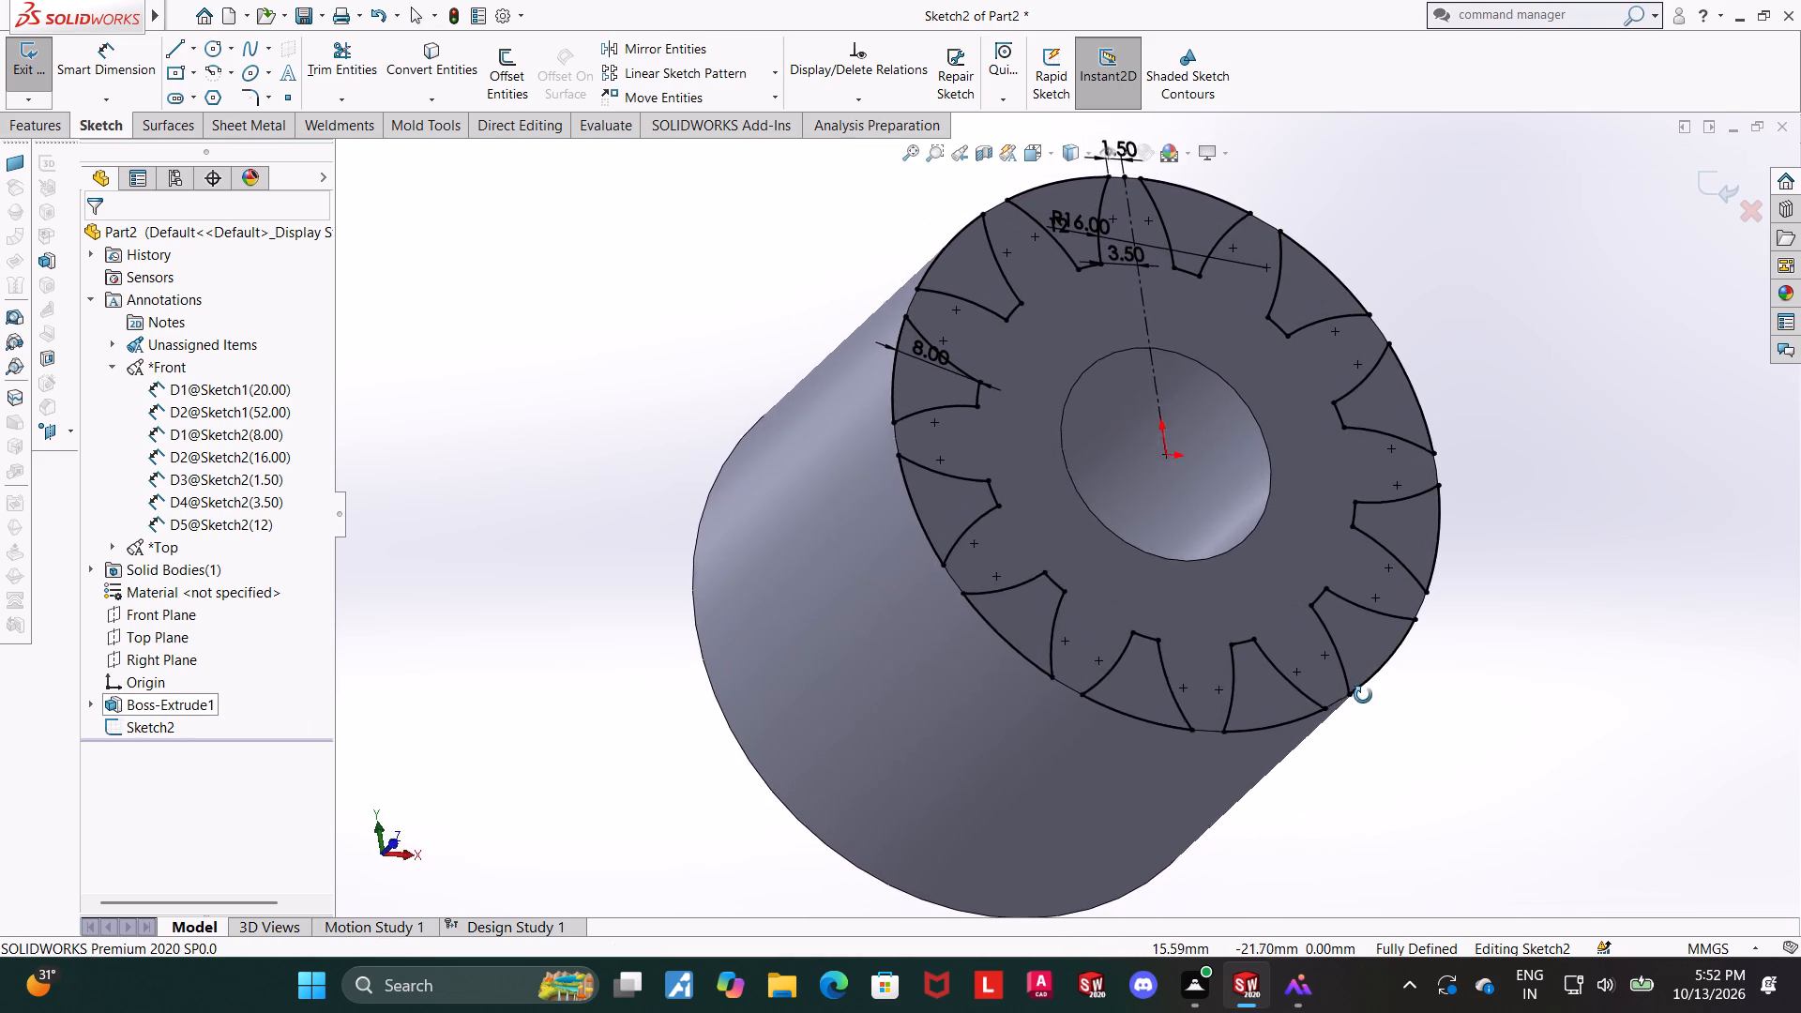
{"action": "middle_click_drag", "start_coordinate": [1363, 695], "coordinate": [1360, 831]}
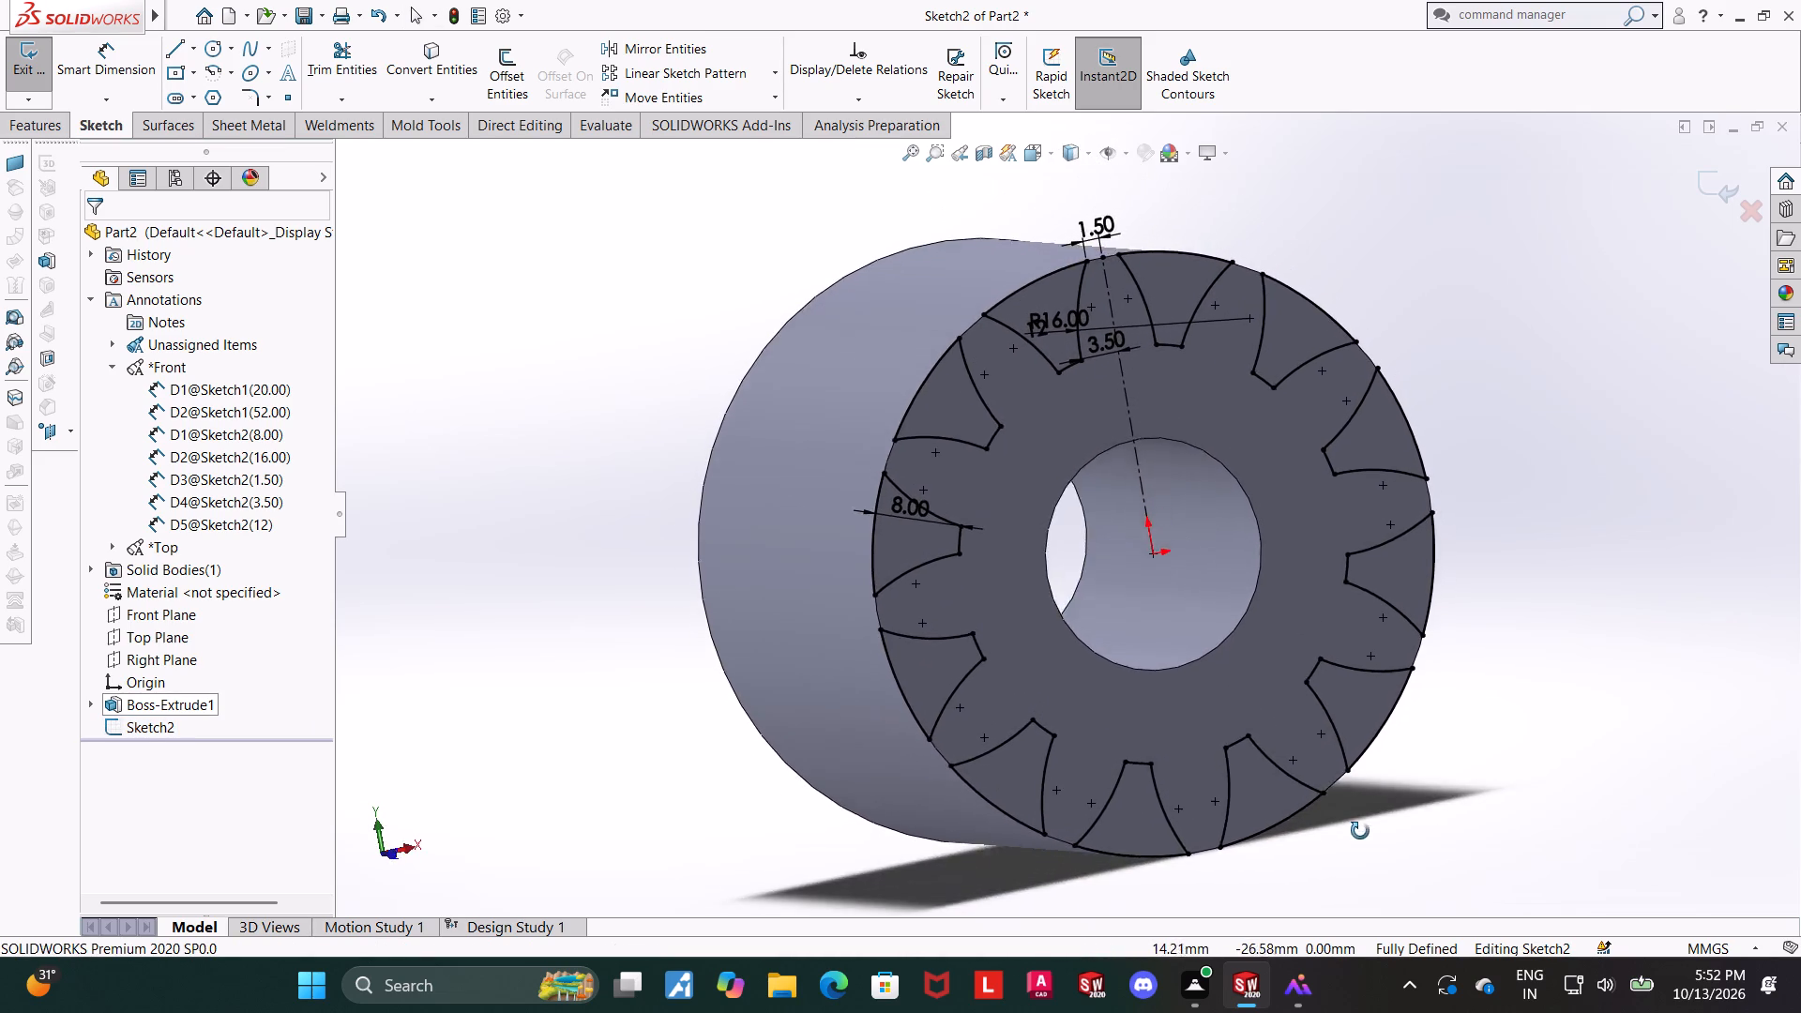
{"action": "middle_click_drag", "start_coordinate": [1360, 831], "coordinate": [1381, 892]}
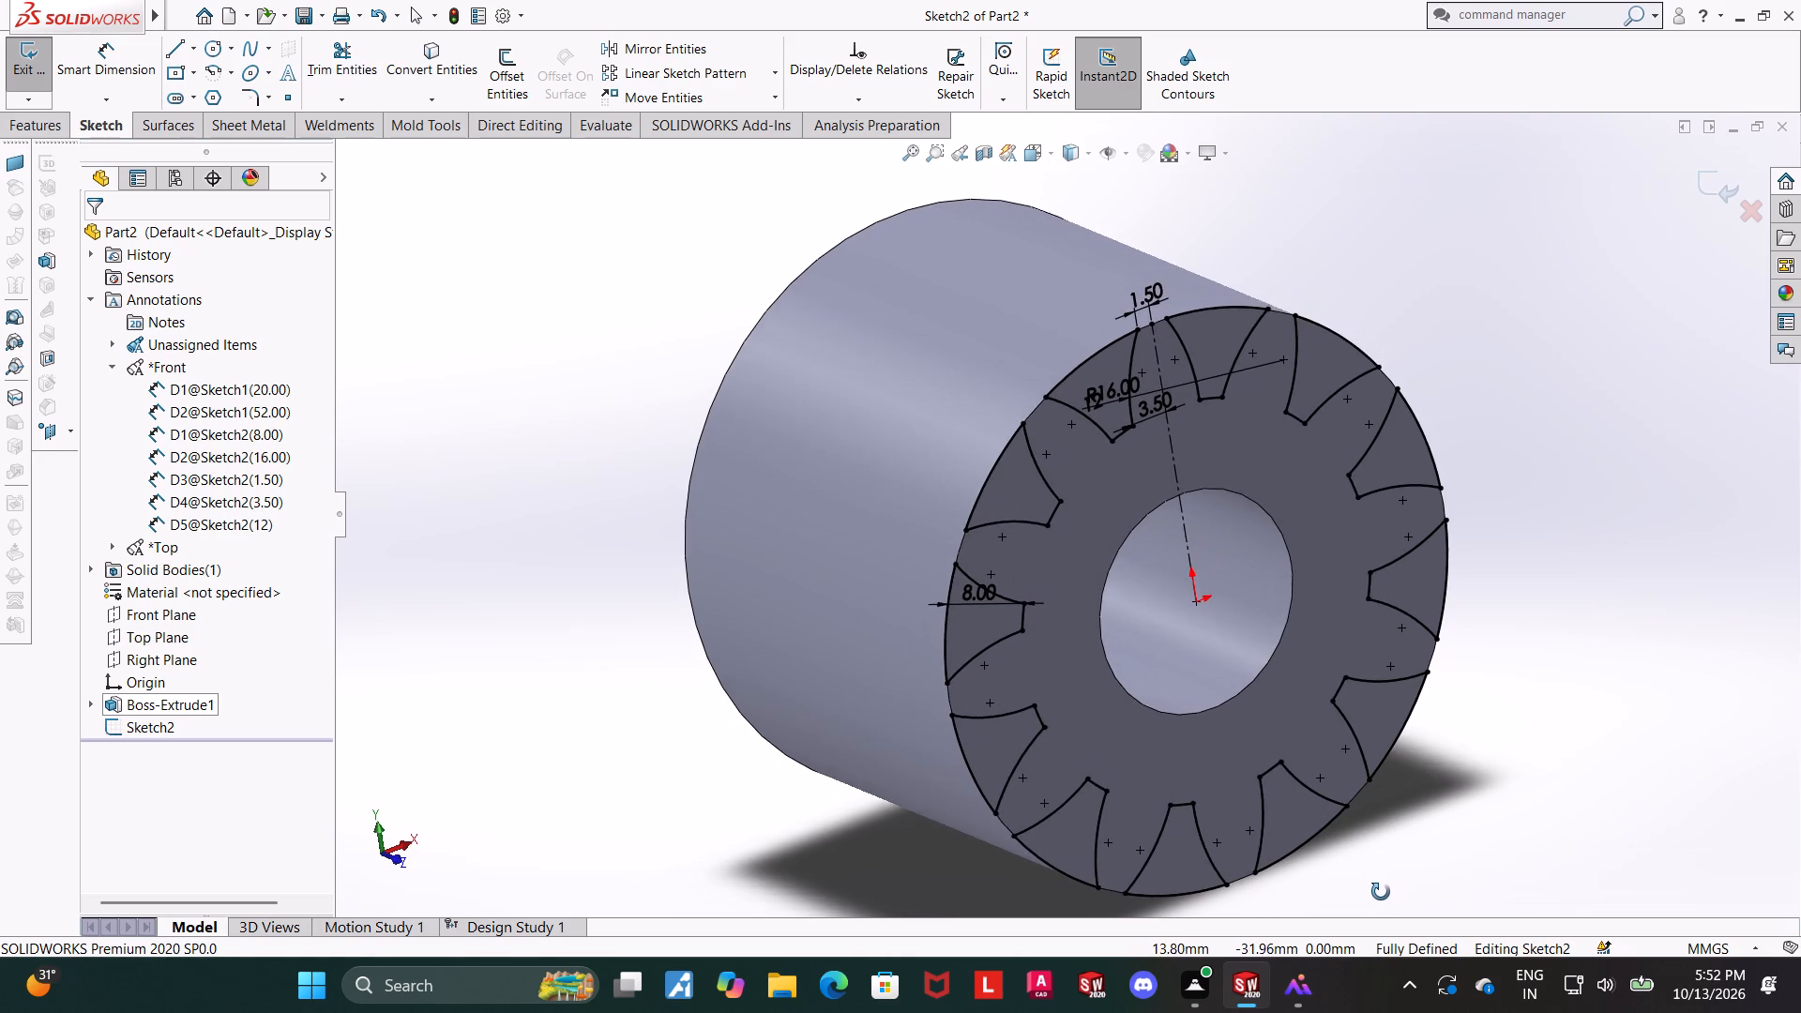
{"action": "middle_click_drag", "start_coordinate": [1381, 892], "coordinate": [1369, 908]}
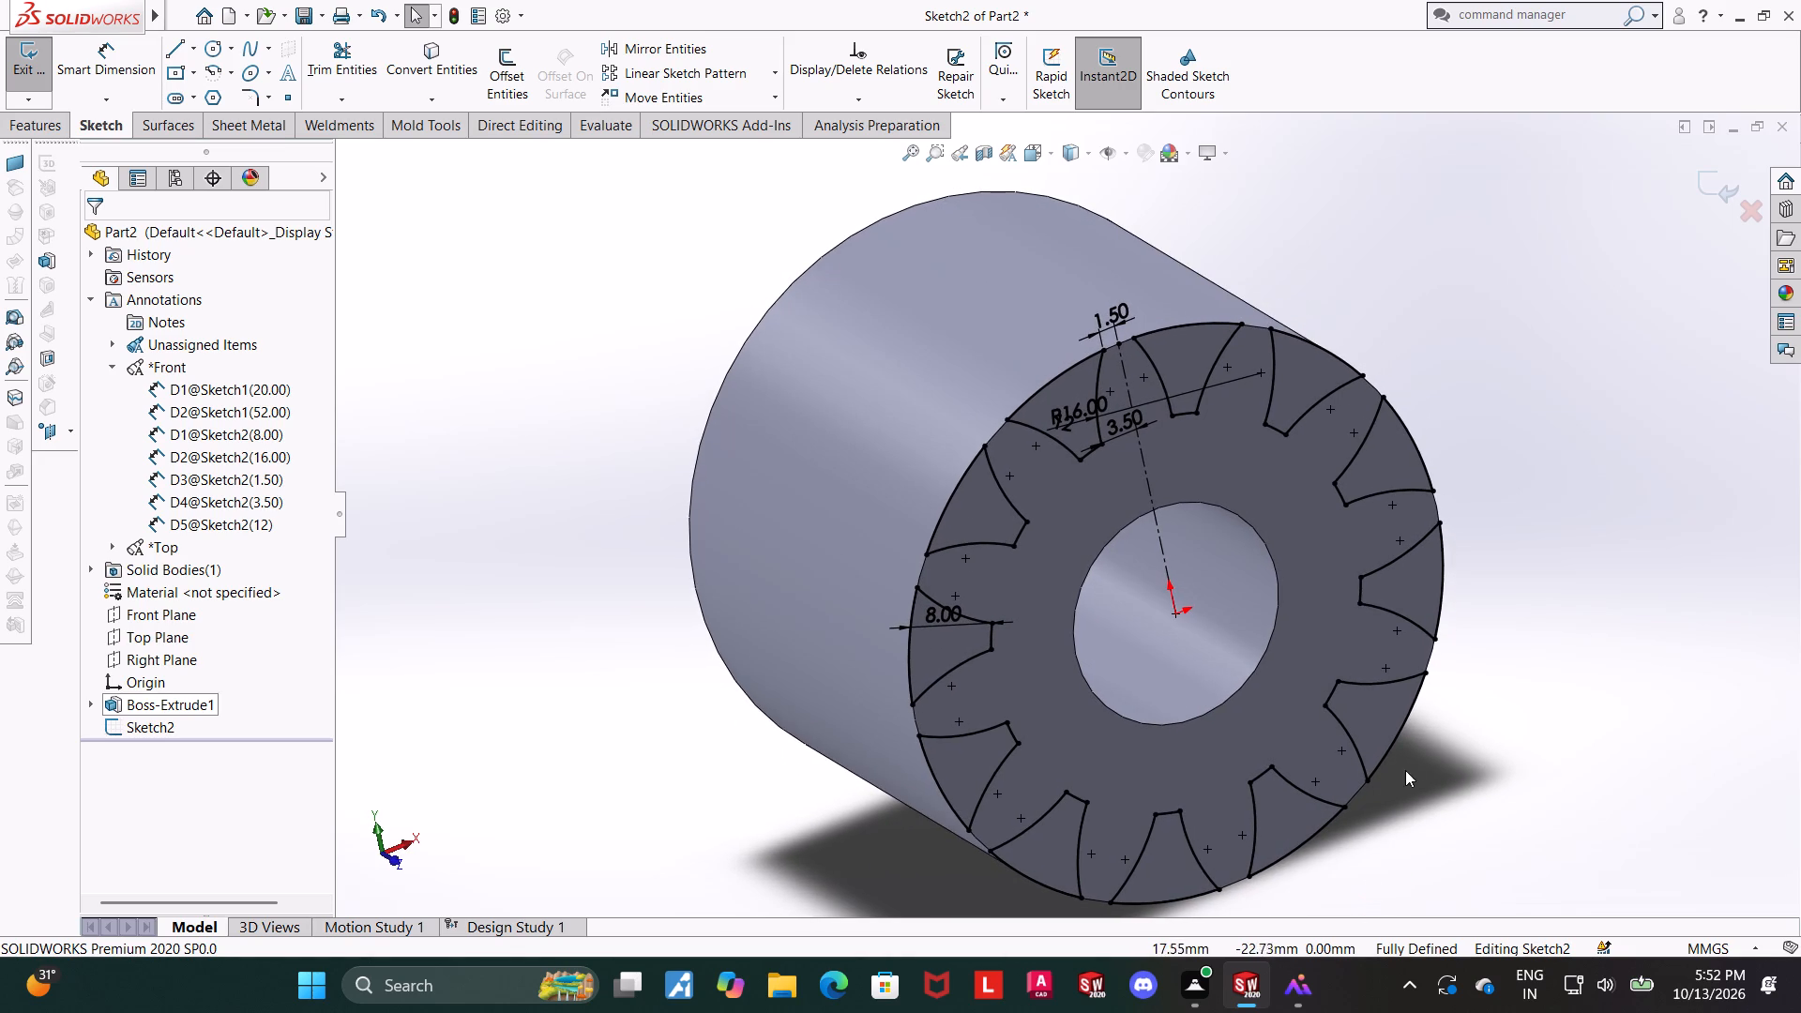
{"action": "scroll", "coordinate": [1481, 620], "scroll_direction": "up", "scroll_amount": 2}
{"action": "middle_click_drag", "start_coordinate": [1491, 623], "coordinate": [1437, 792]}
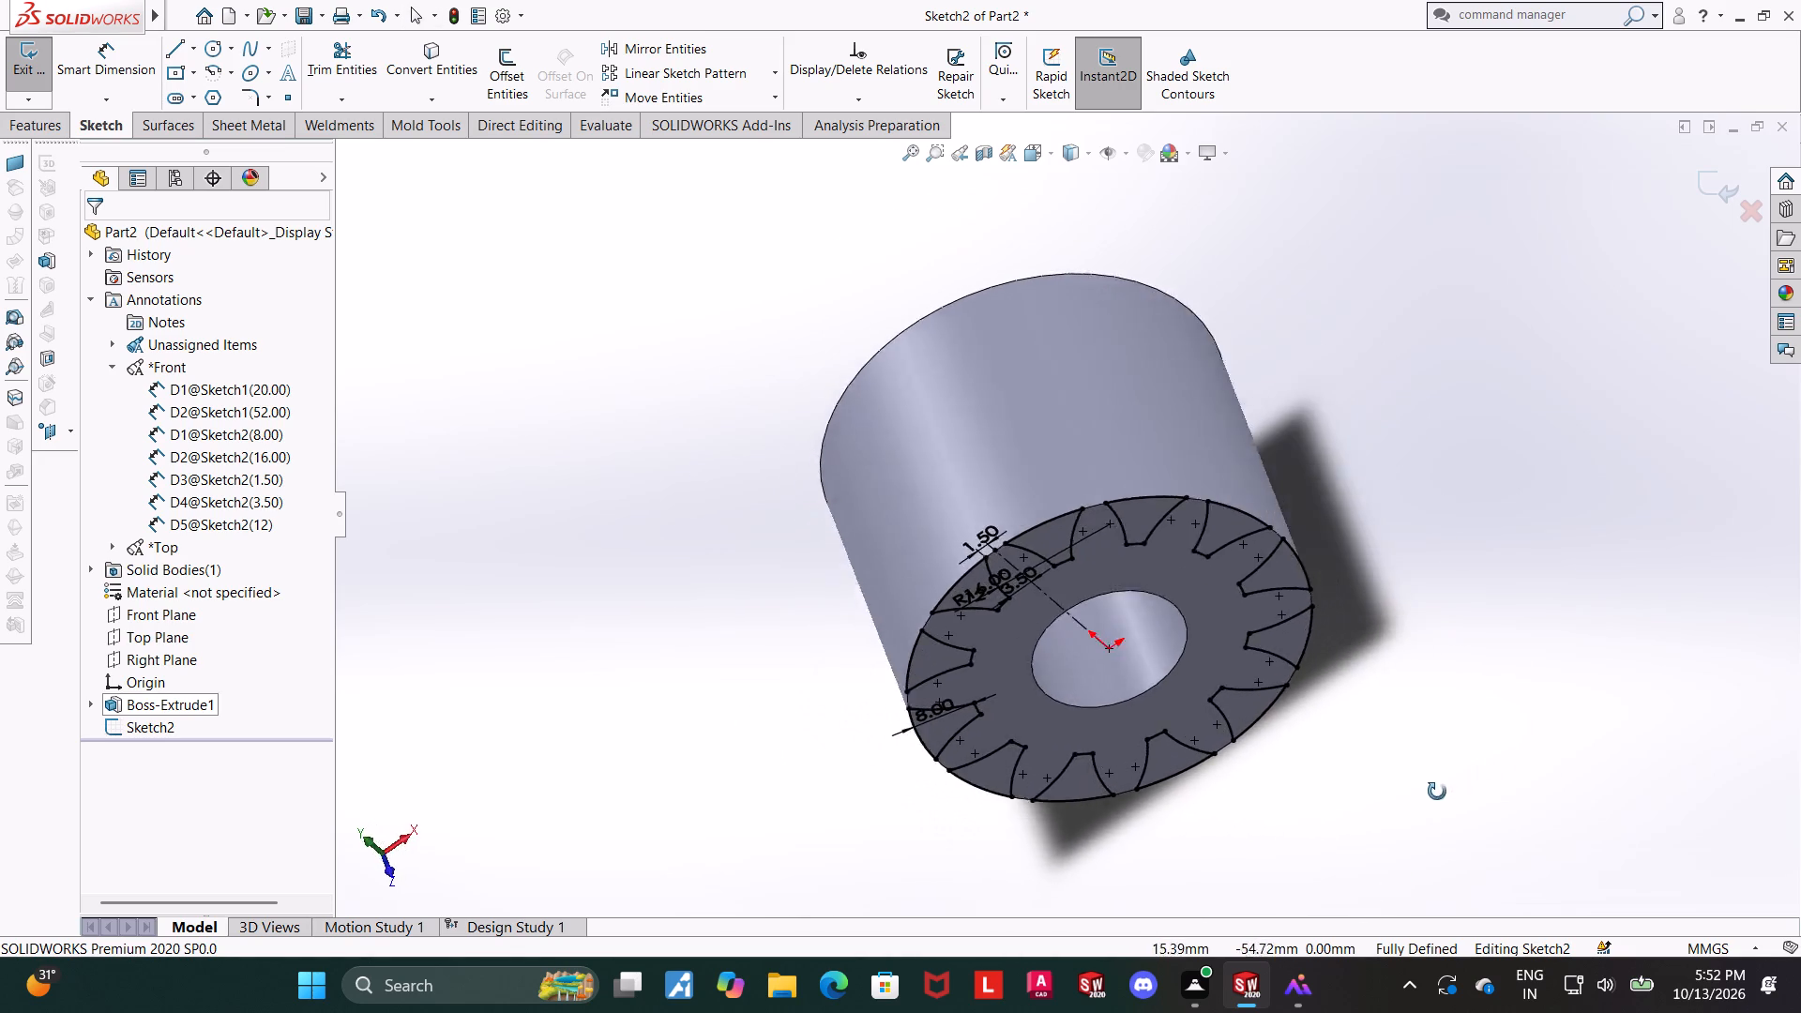
{"action": "middle_click_drag", "start_coordinate": [1437, 792], "coordinate": [1230, 500]}
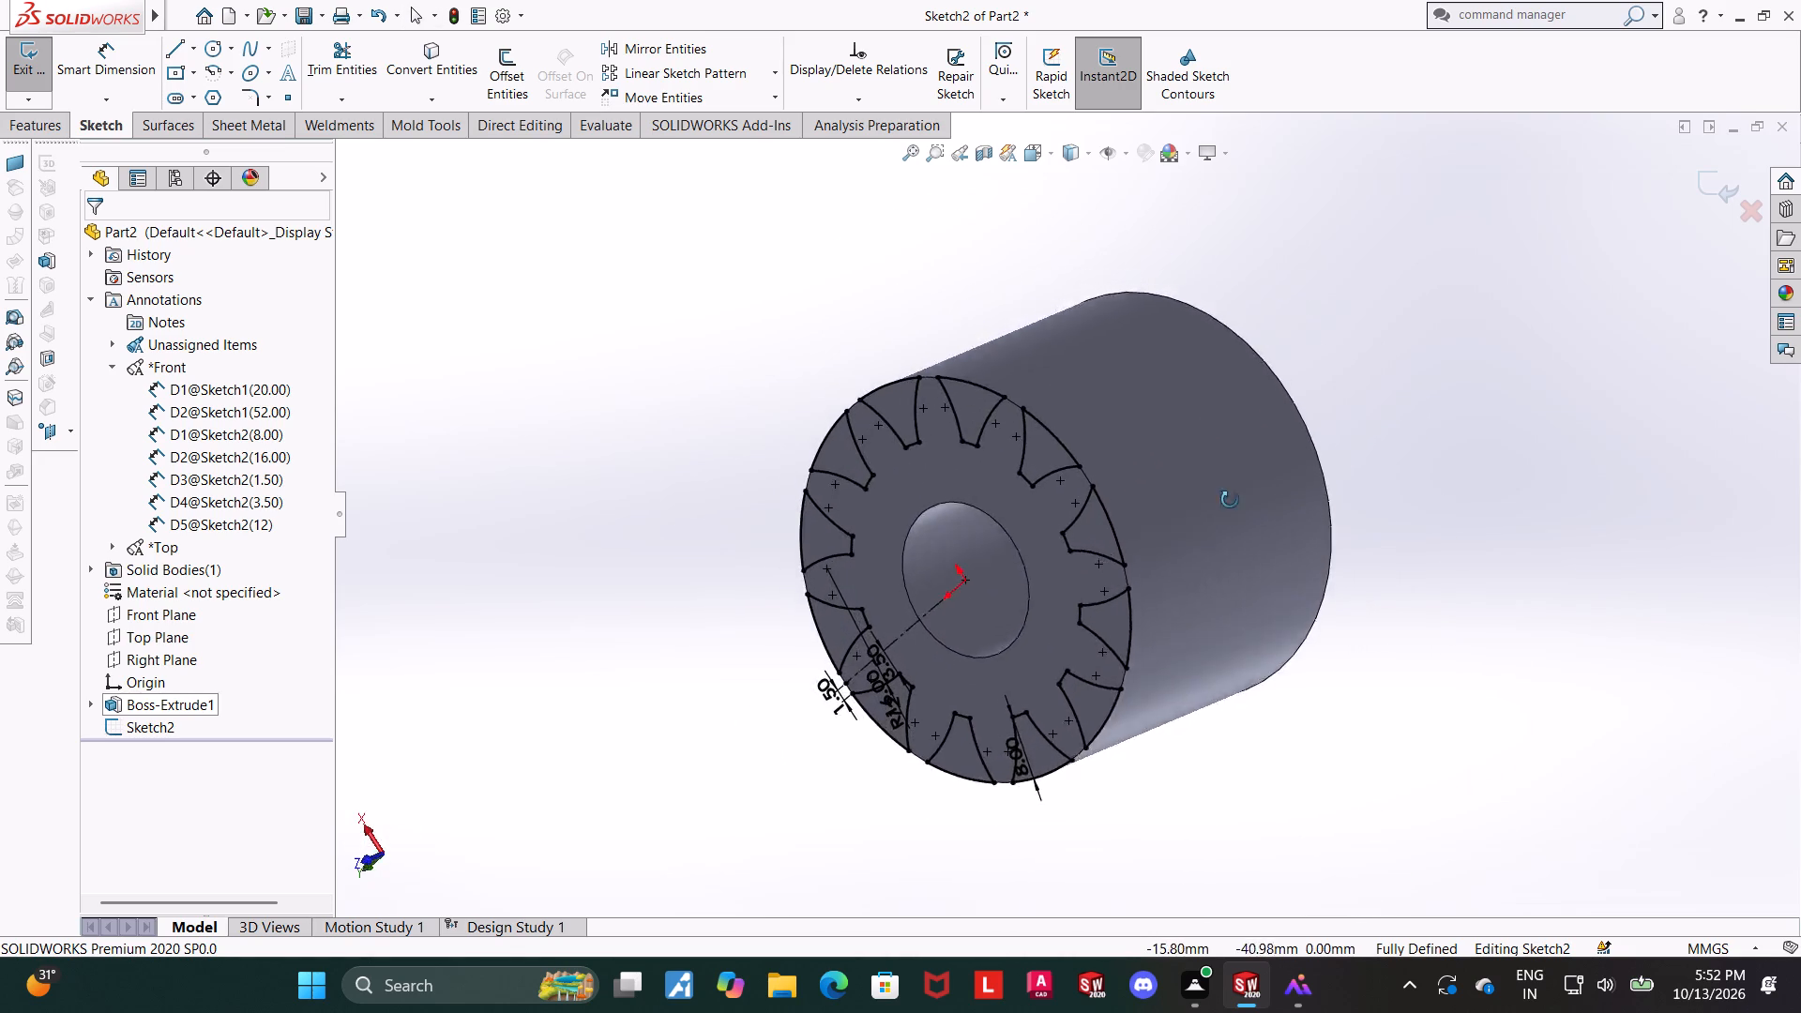
{"action": "middle_click_drag", "start_coordinate": [1230, 500], "coordinate": [1329, 467]}
{"action": "middle_click_drag", "start_coordinate": [1329, 467], "coordinate": [1347, 569]}
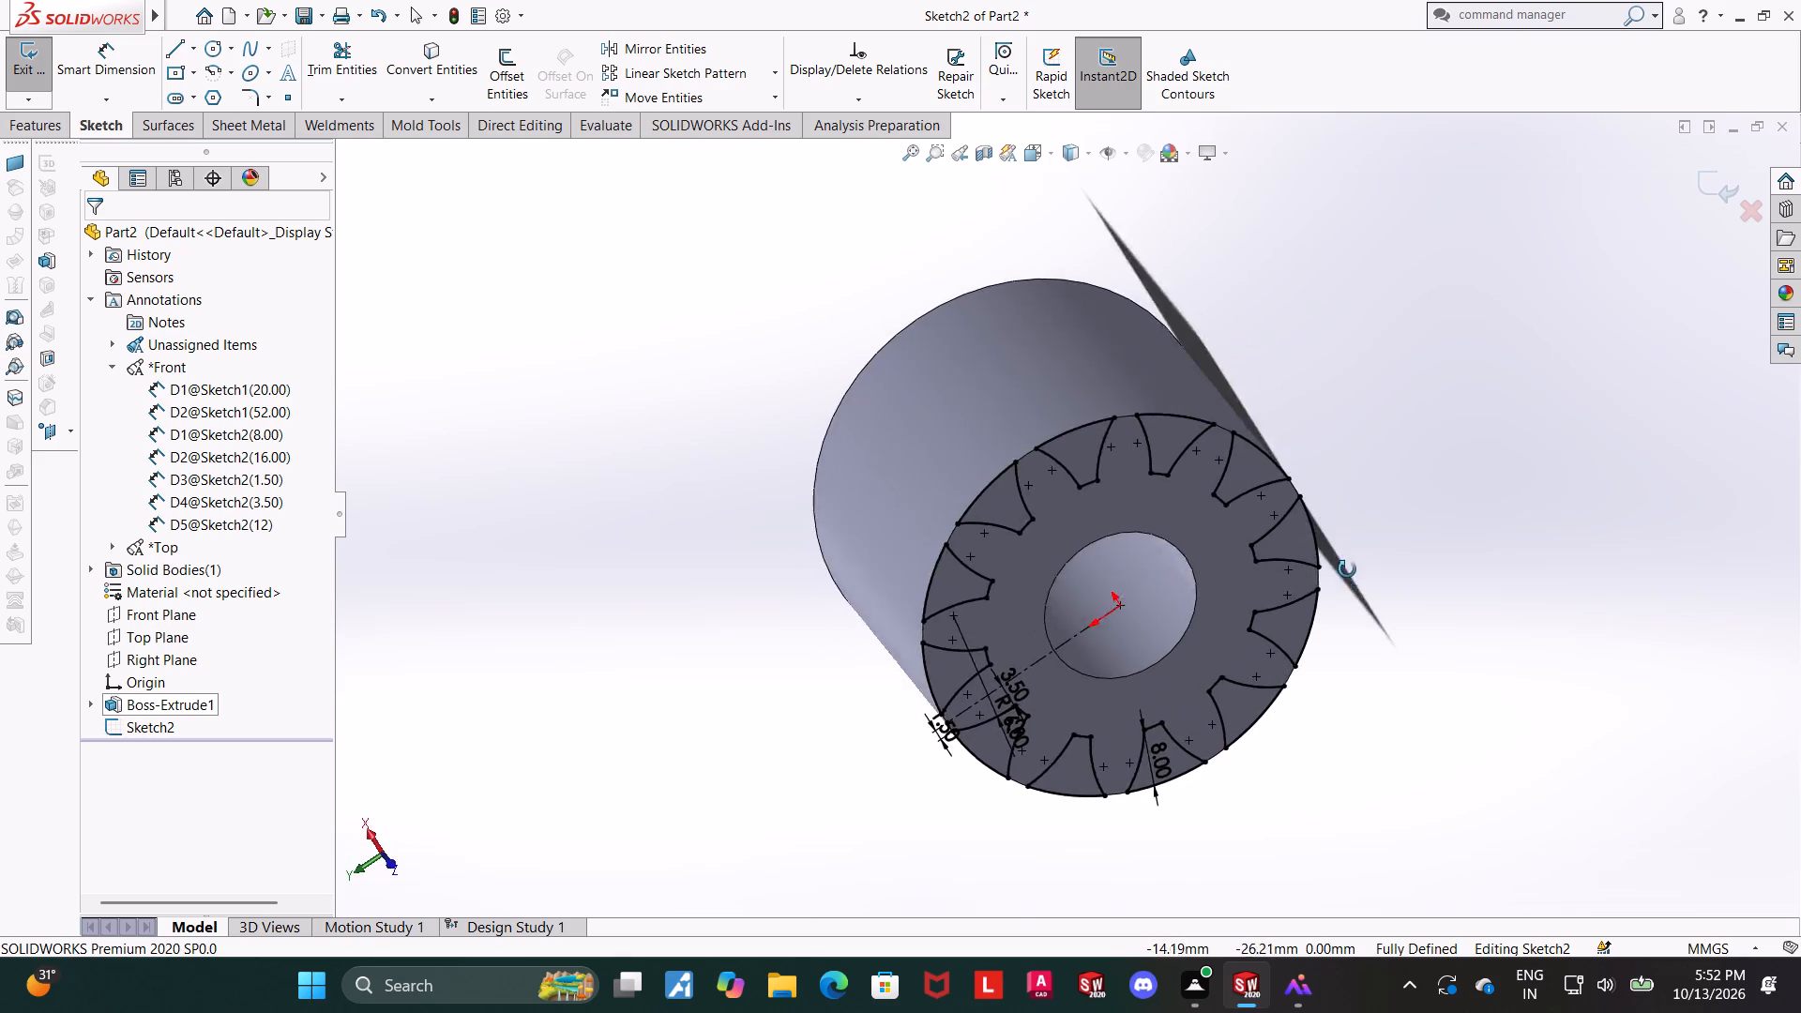
{"action": "middle_click_drag", "start_coordinate": [1347, 569], "coordinate": [1414, 643]}
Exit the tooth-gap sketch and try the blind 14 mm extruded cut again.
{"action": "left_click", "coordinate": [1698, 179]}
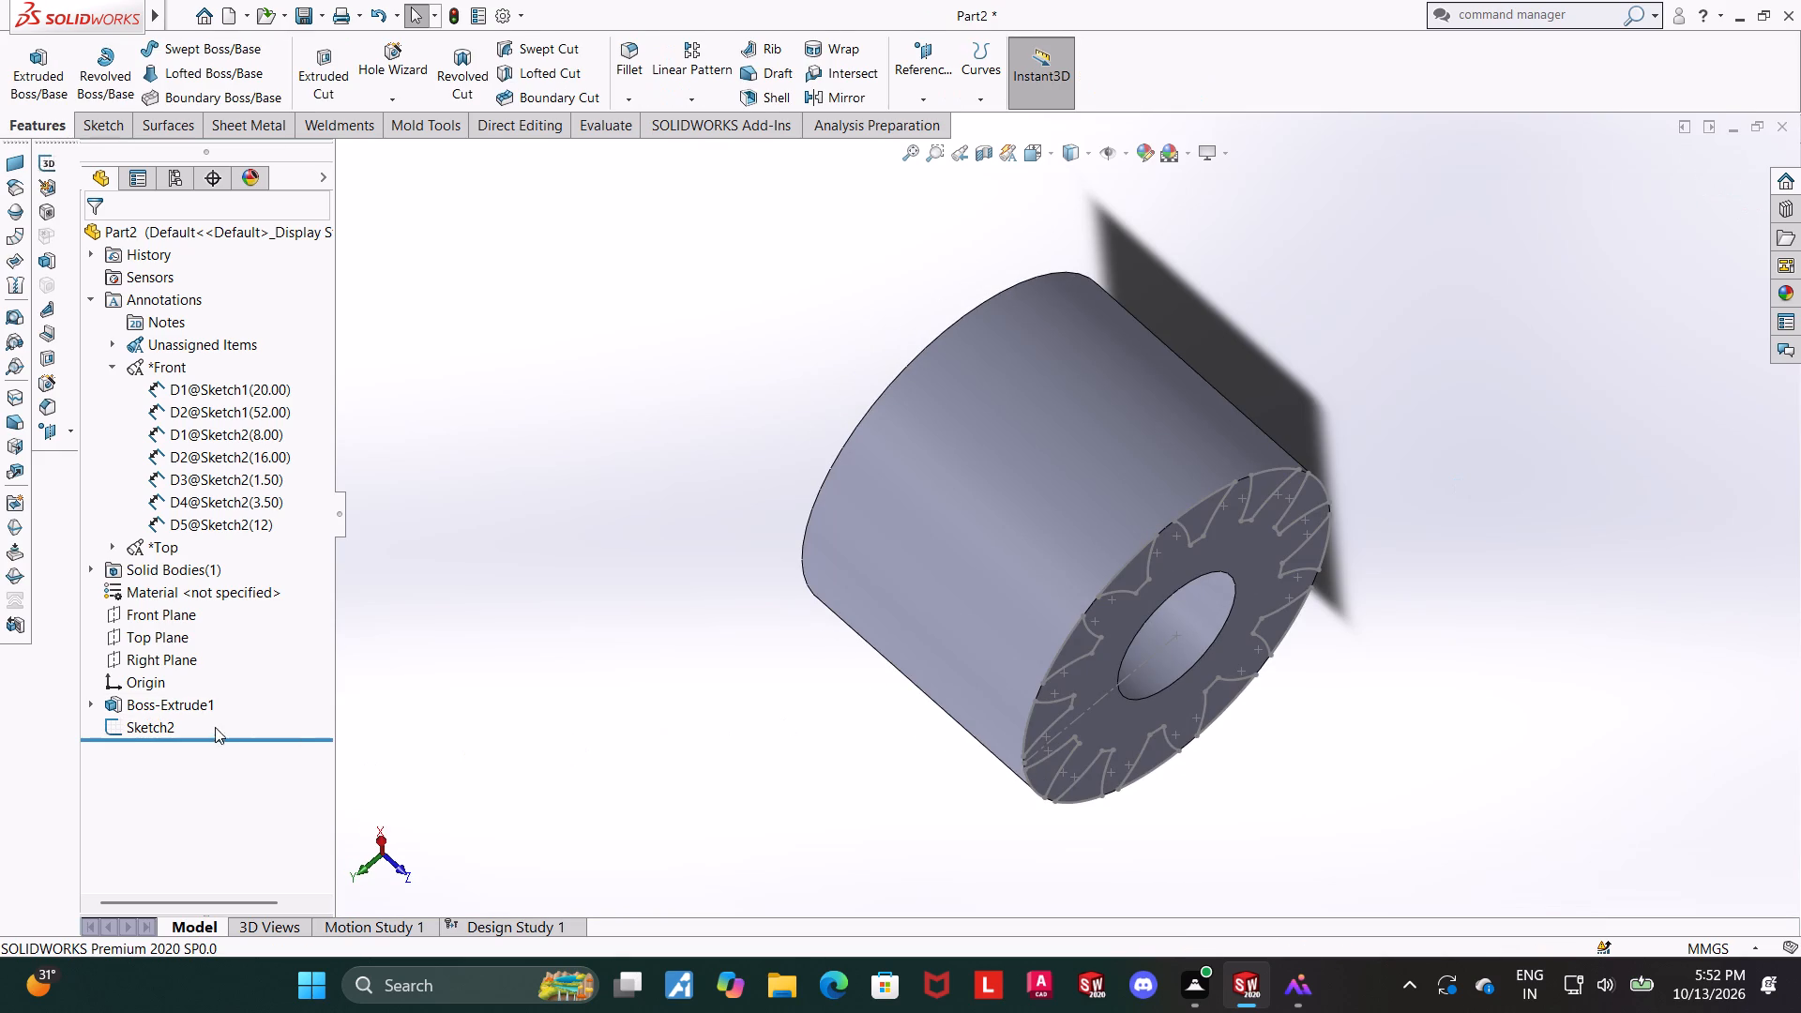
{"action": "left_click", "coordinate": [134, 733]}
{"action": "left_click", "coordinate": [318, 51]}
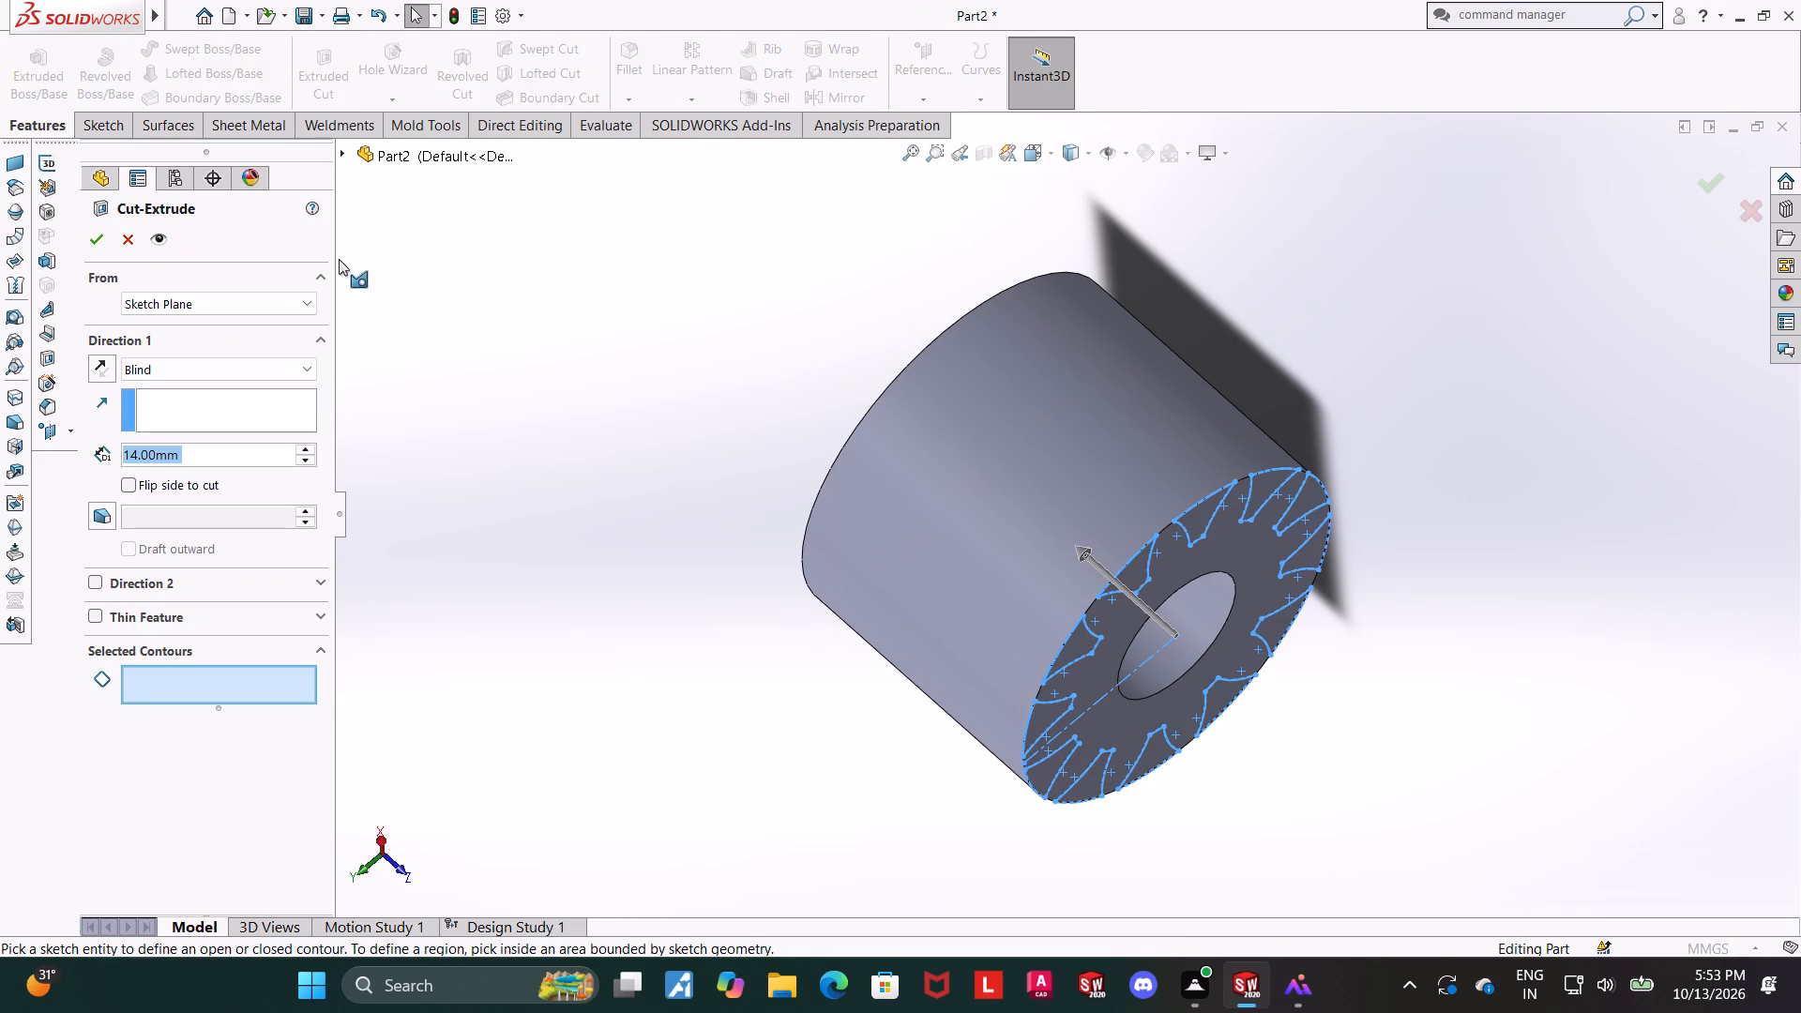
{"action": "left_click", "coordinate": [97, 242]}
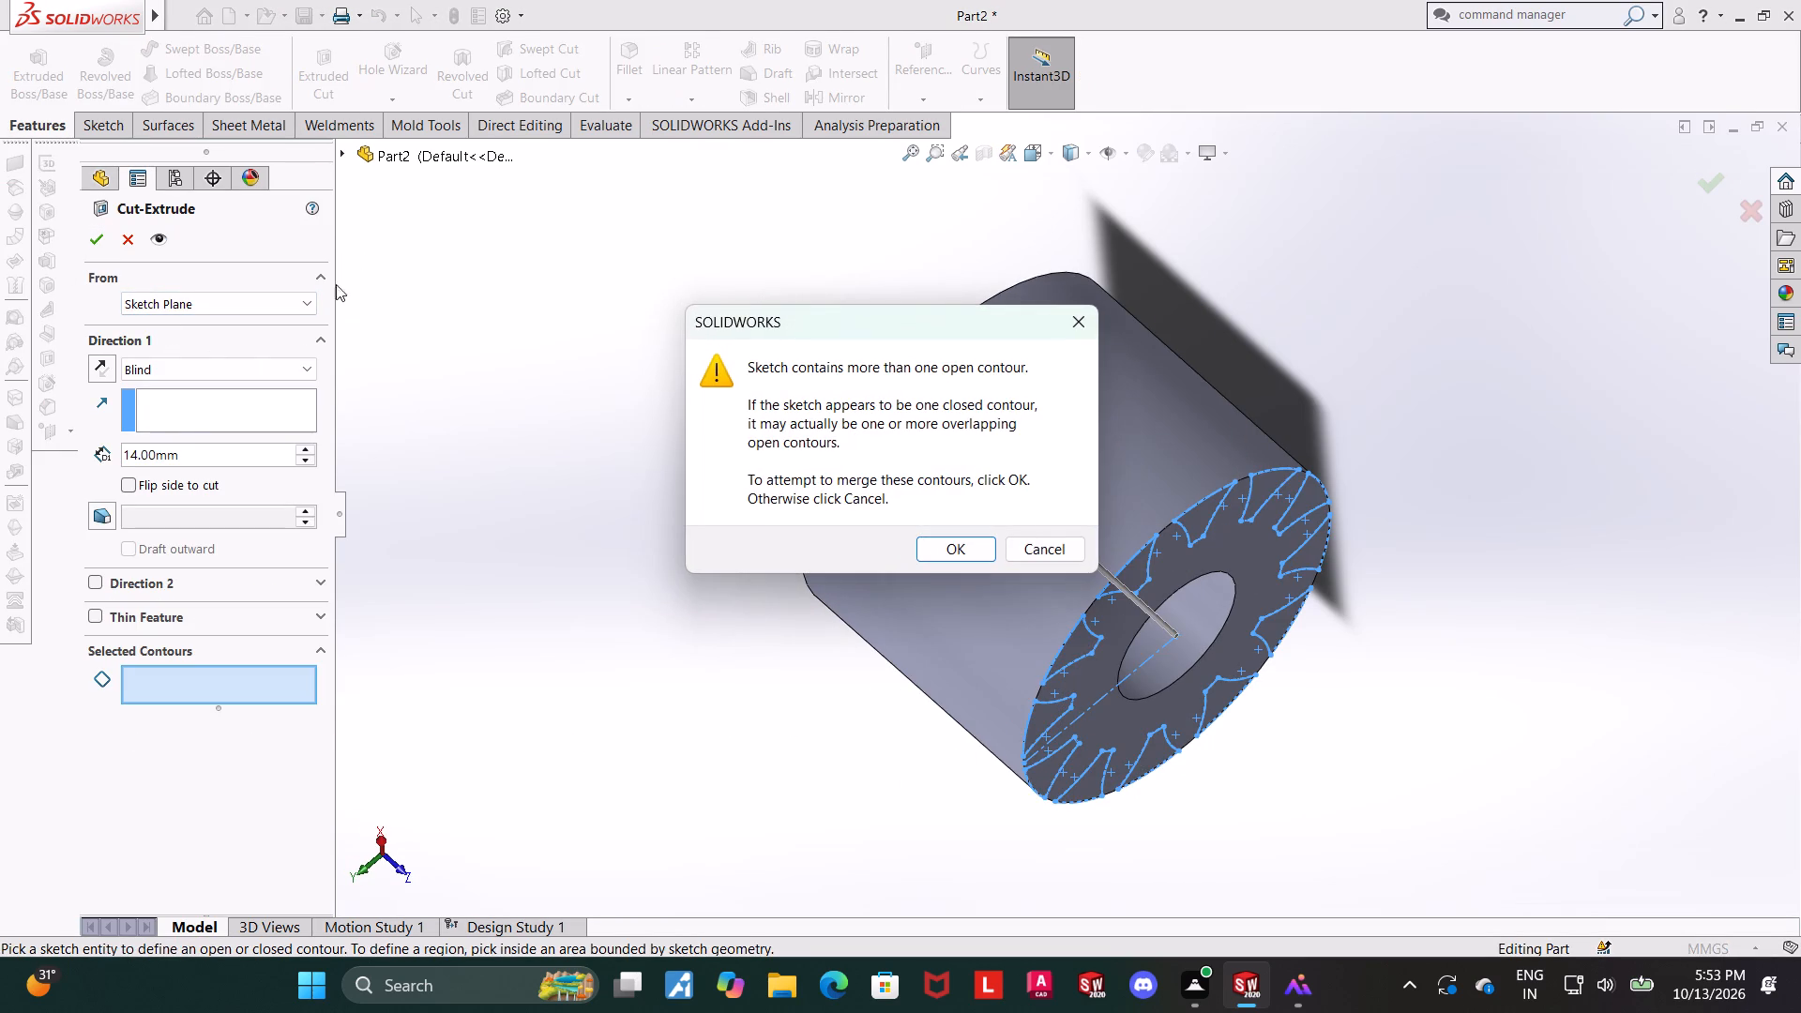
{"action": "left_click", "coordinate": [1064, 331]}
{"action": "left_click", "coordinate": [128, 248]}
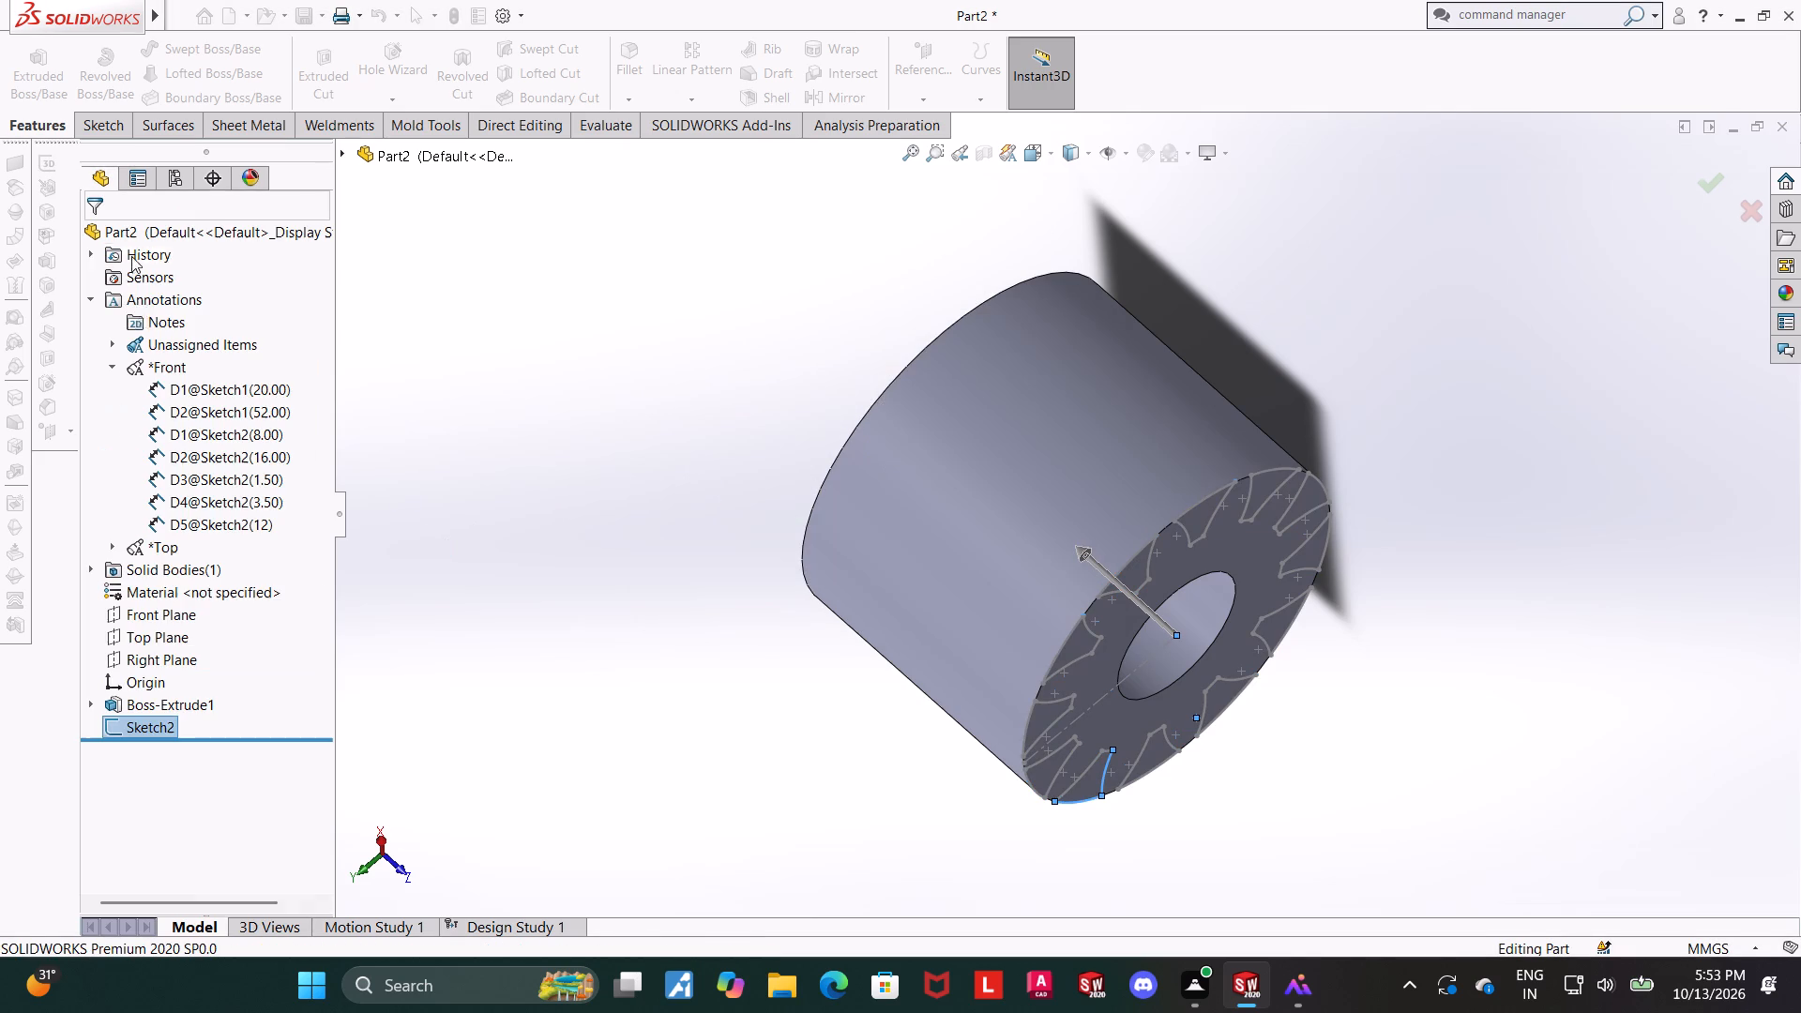
Reopen the tooth-gap sketch for editing and view it normal to its plane.
{"action": "left_click", "coordinate": [170, 721]}
{"action": "left_click", "coordinate": [181, 673]}
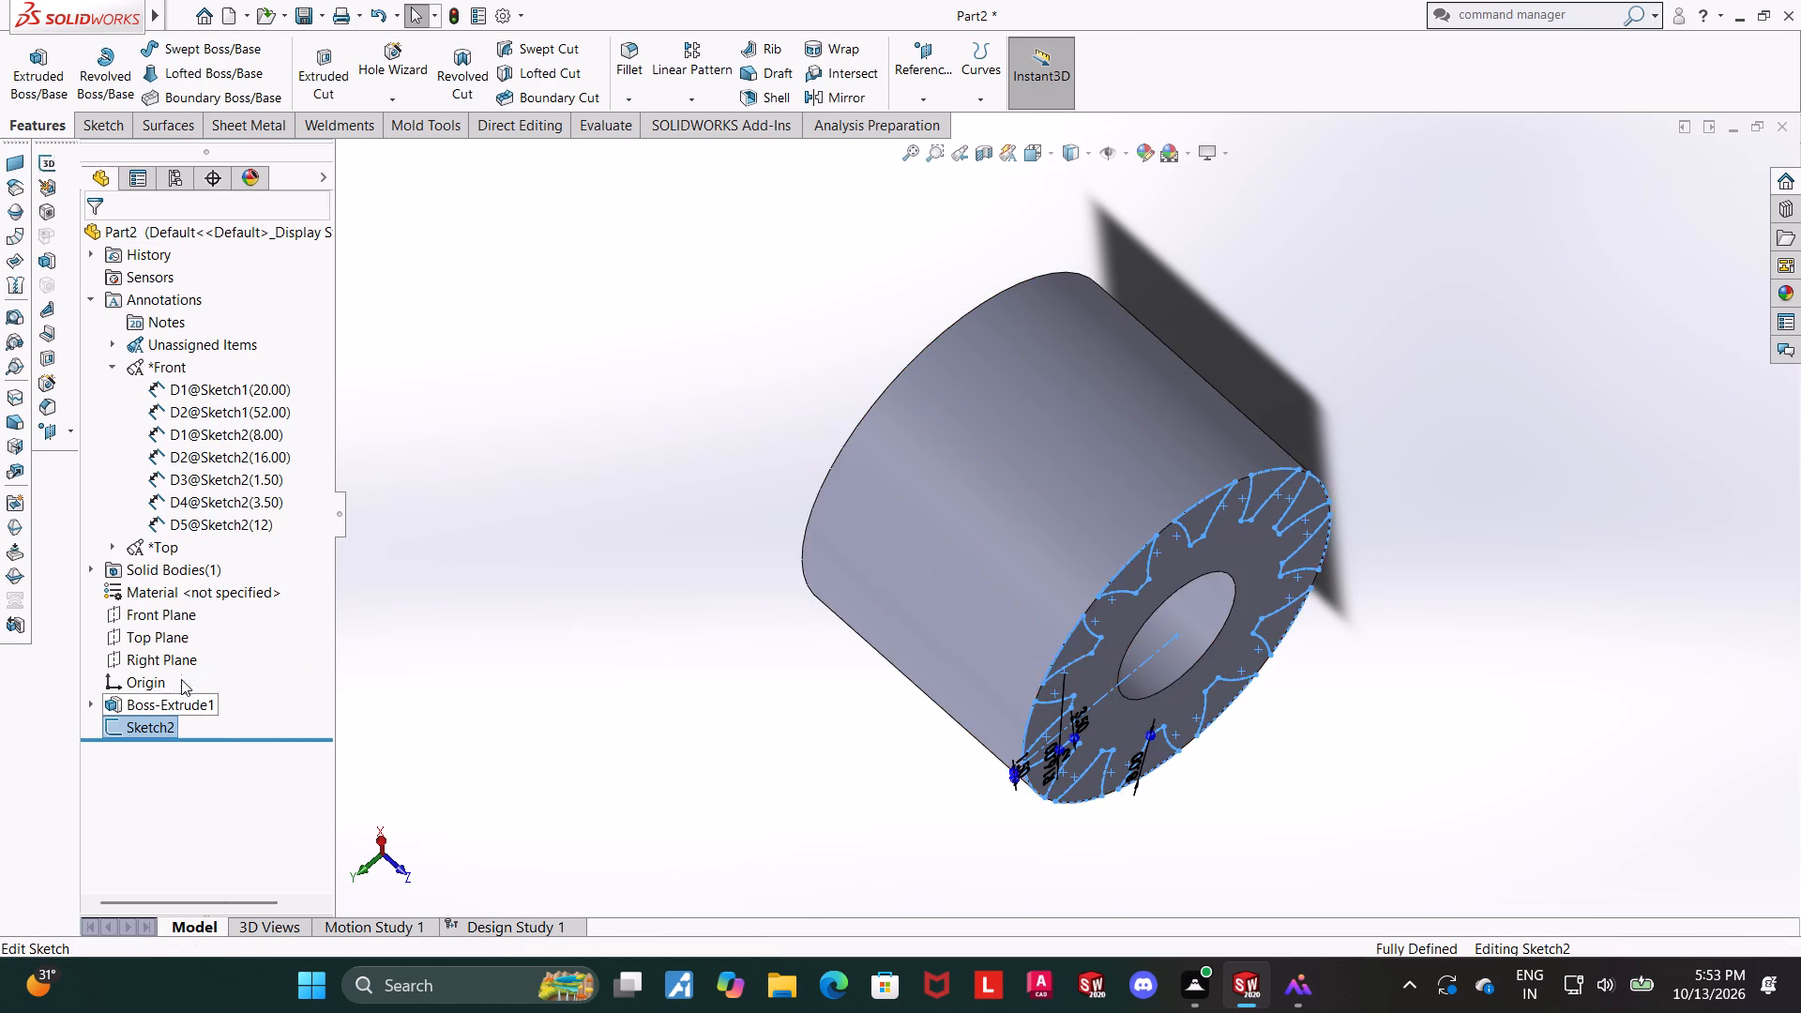
{"action": "left_click", "coordinate": [152, 732]}
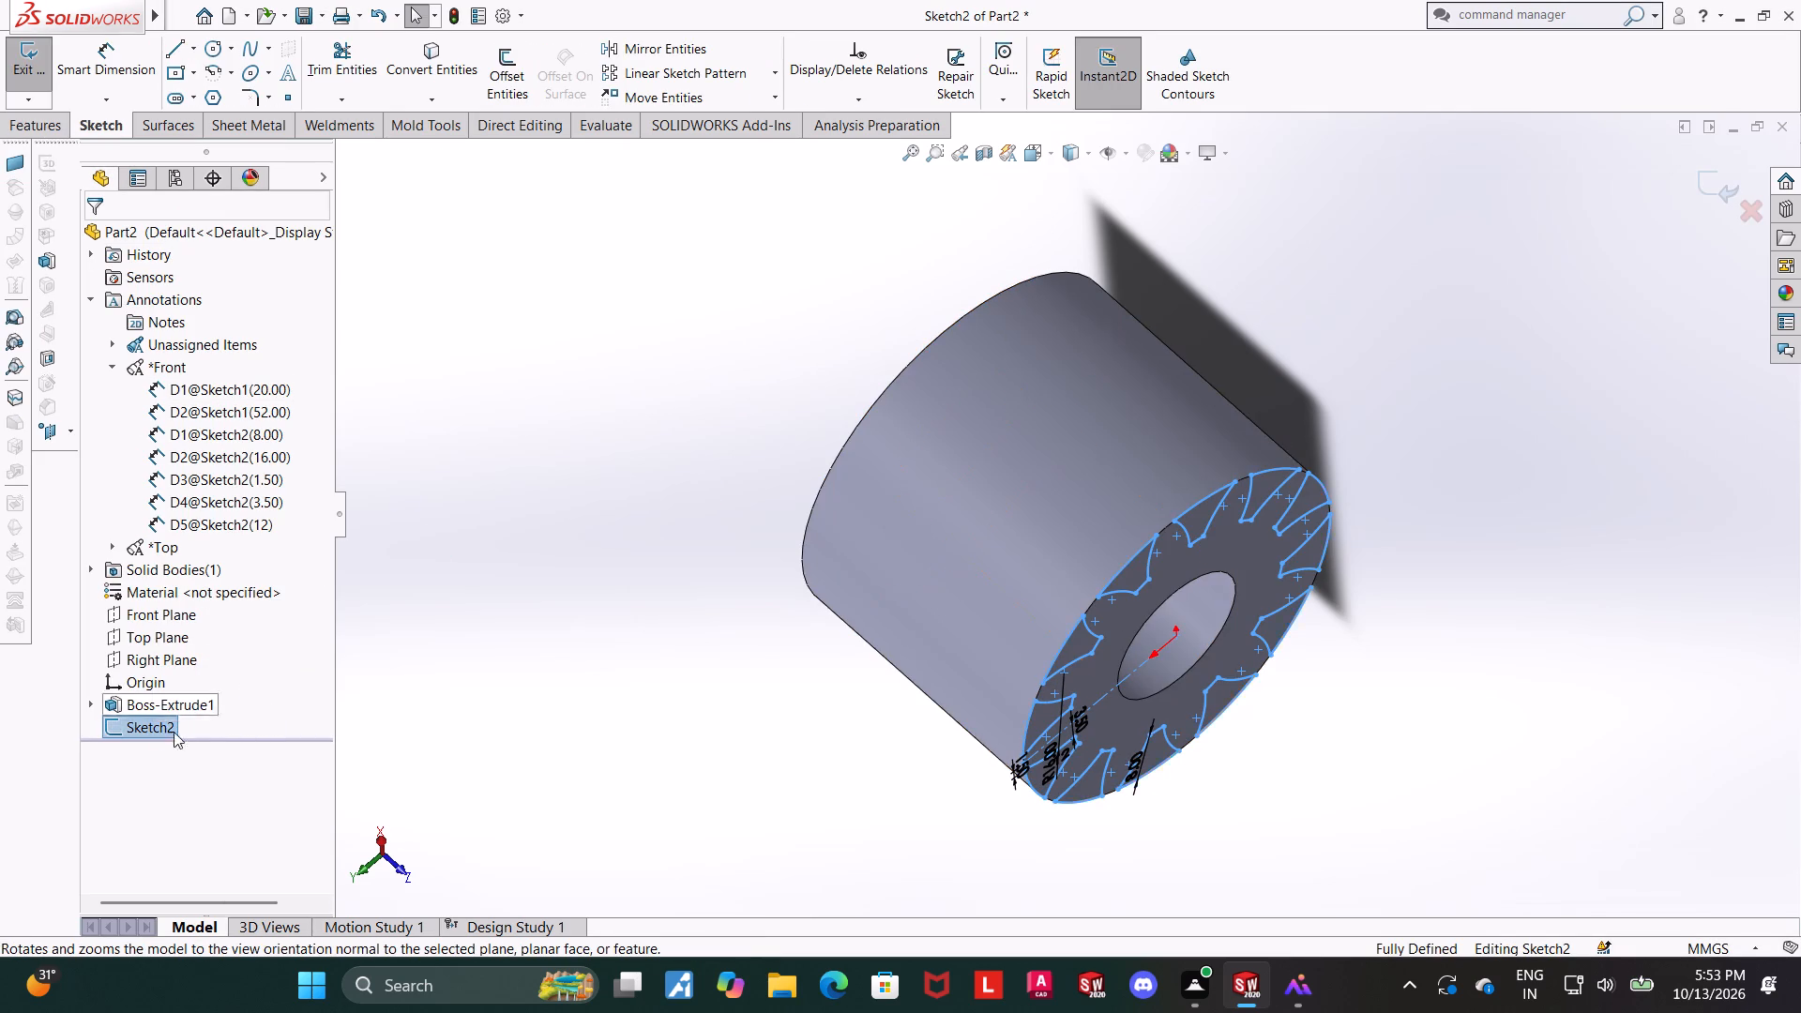
{"action": "left_click", "coordinate": [170, 735]}
{"action": "left_click", "coordinate": [212, 705]}
{"action": "key", "text": "Escape"}
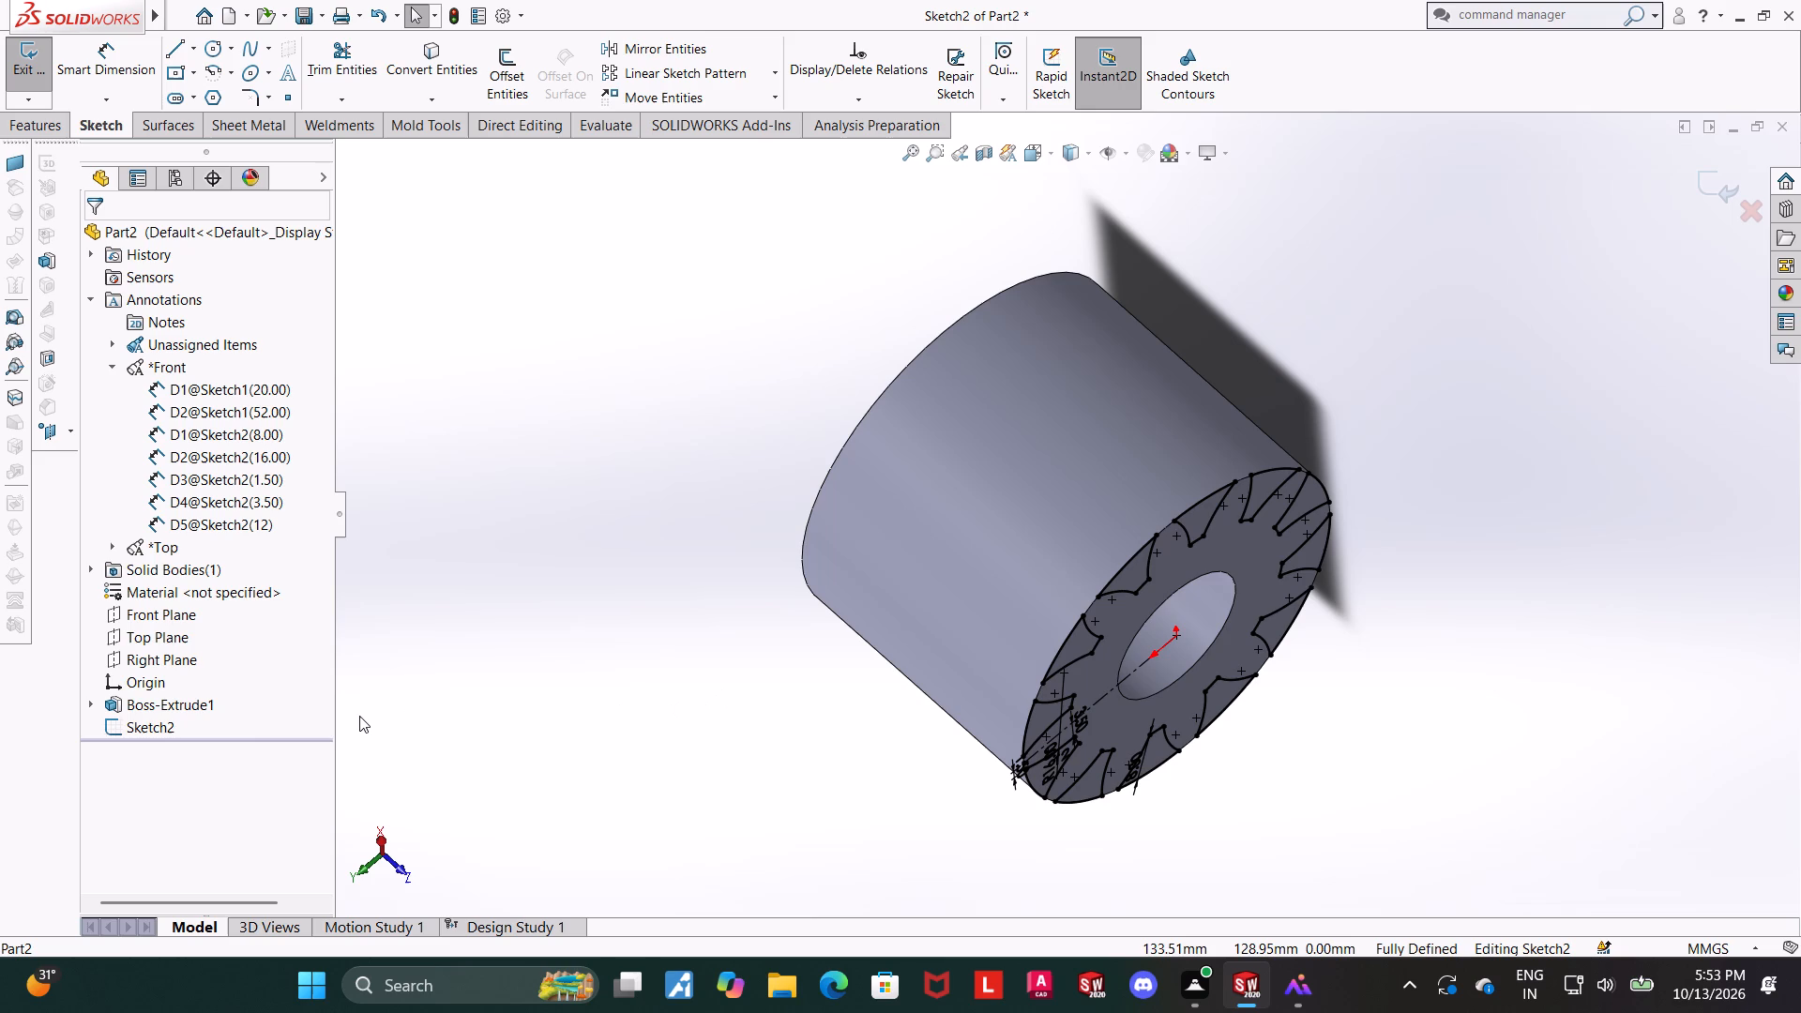
{"action": "left_click", "coordinate": [171, 719]}
{"action": "left_click", "coordinate": [207, 699]}
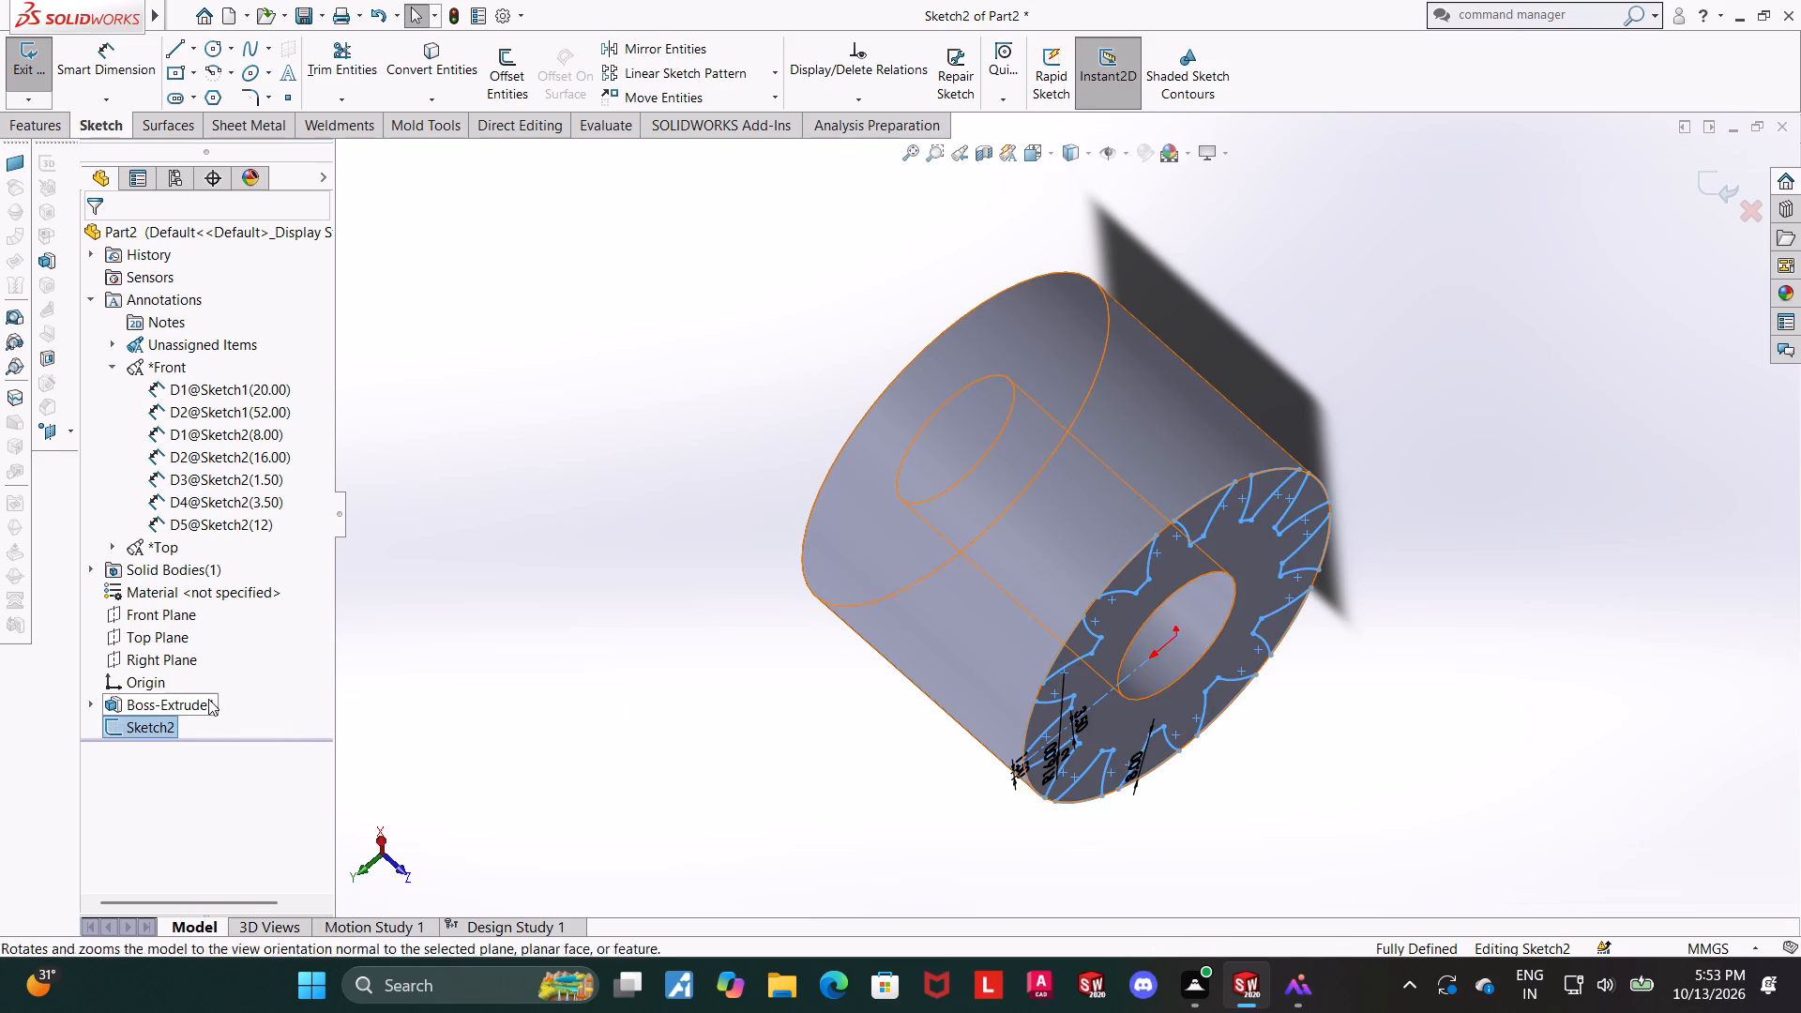
{"action": "scroll", "coordinate": [1350, 708], "scroll_direction": "up", "scroll_amount": 2}
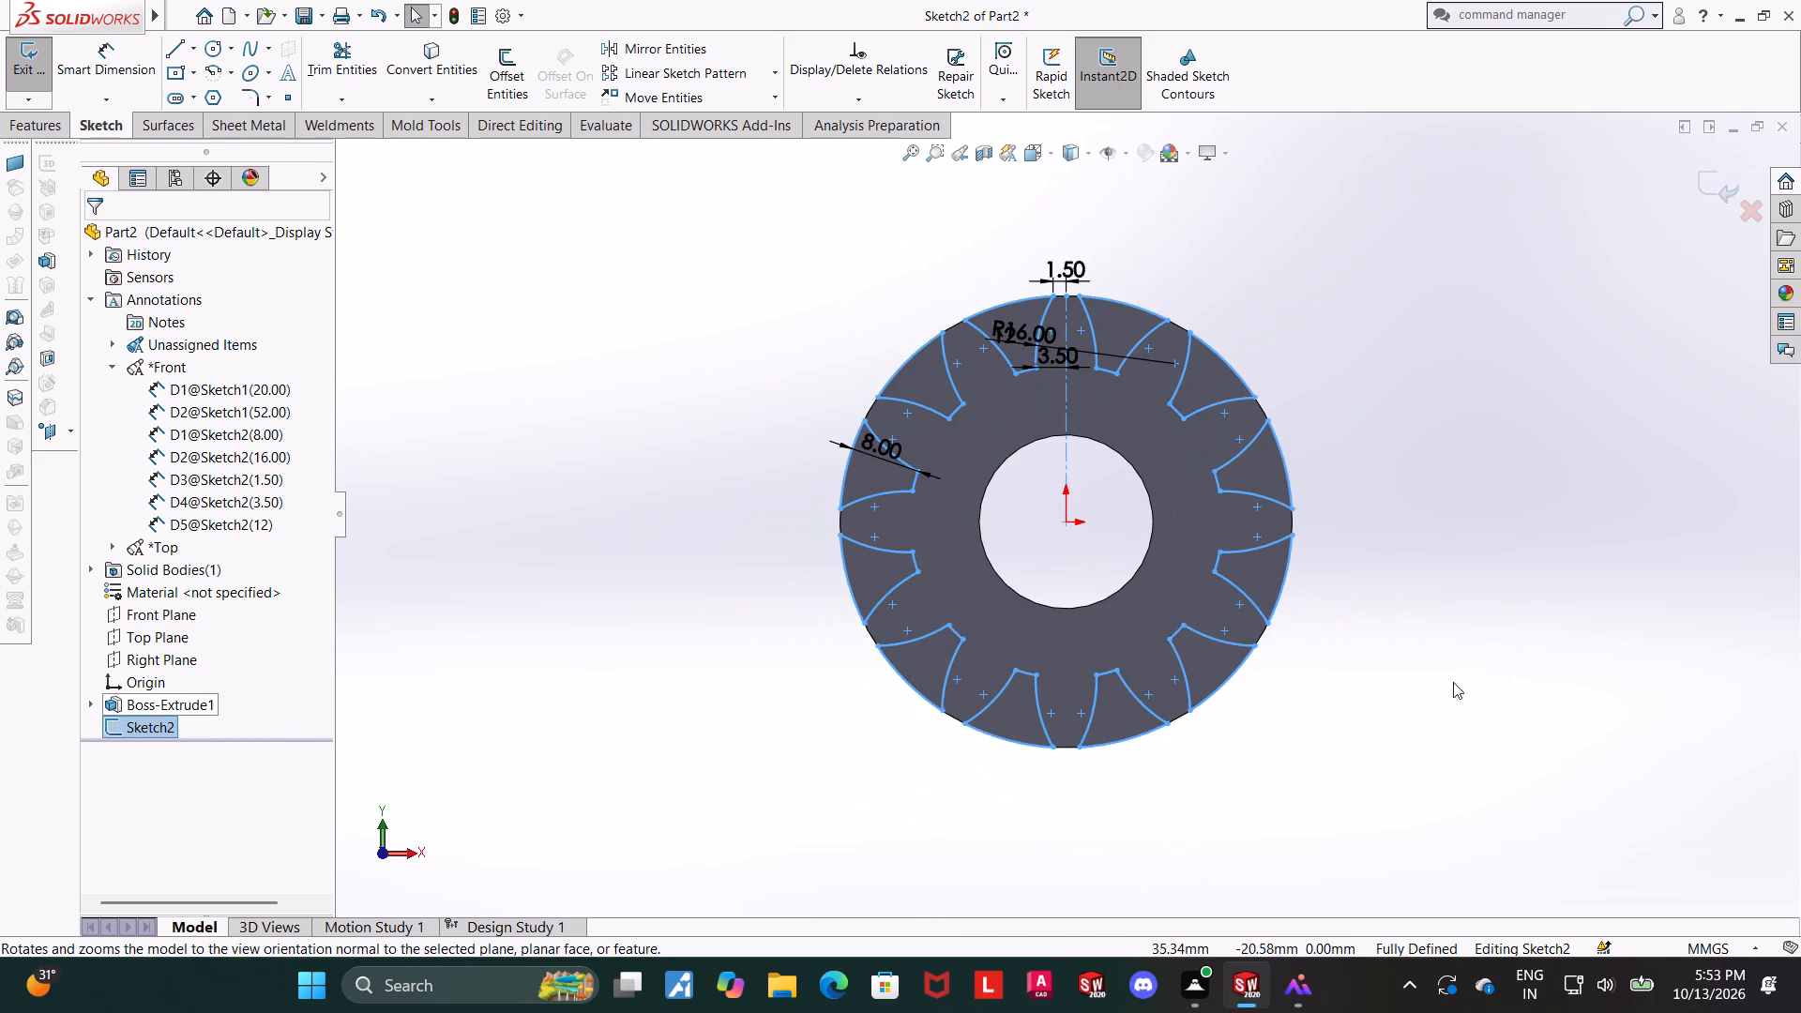
{"action": "left_click", "coordinate": [1479, 673]}
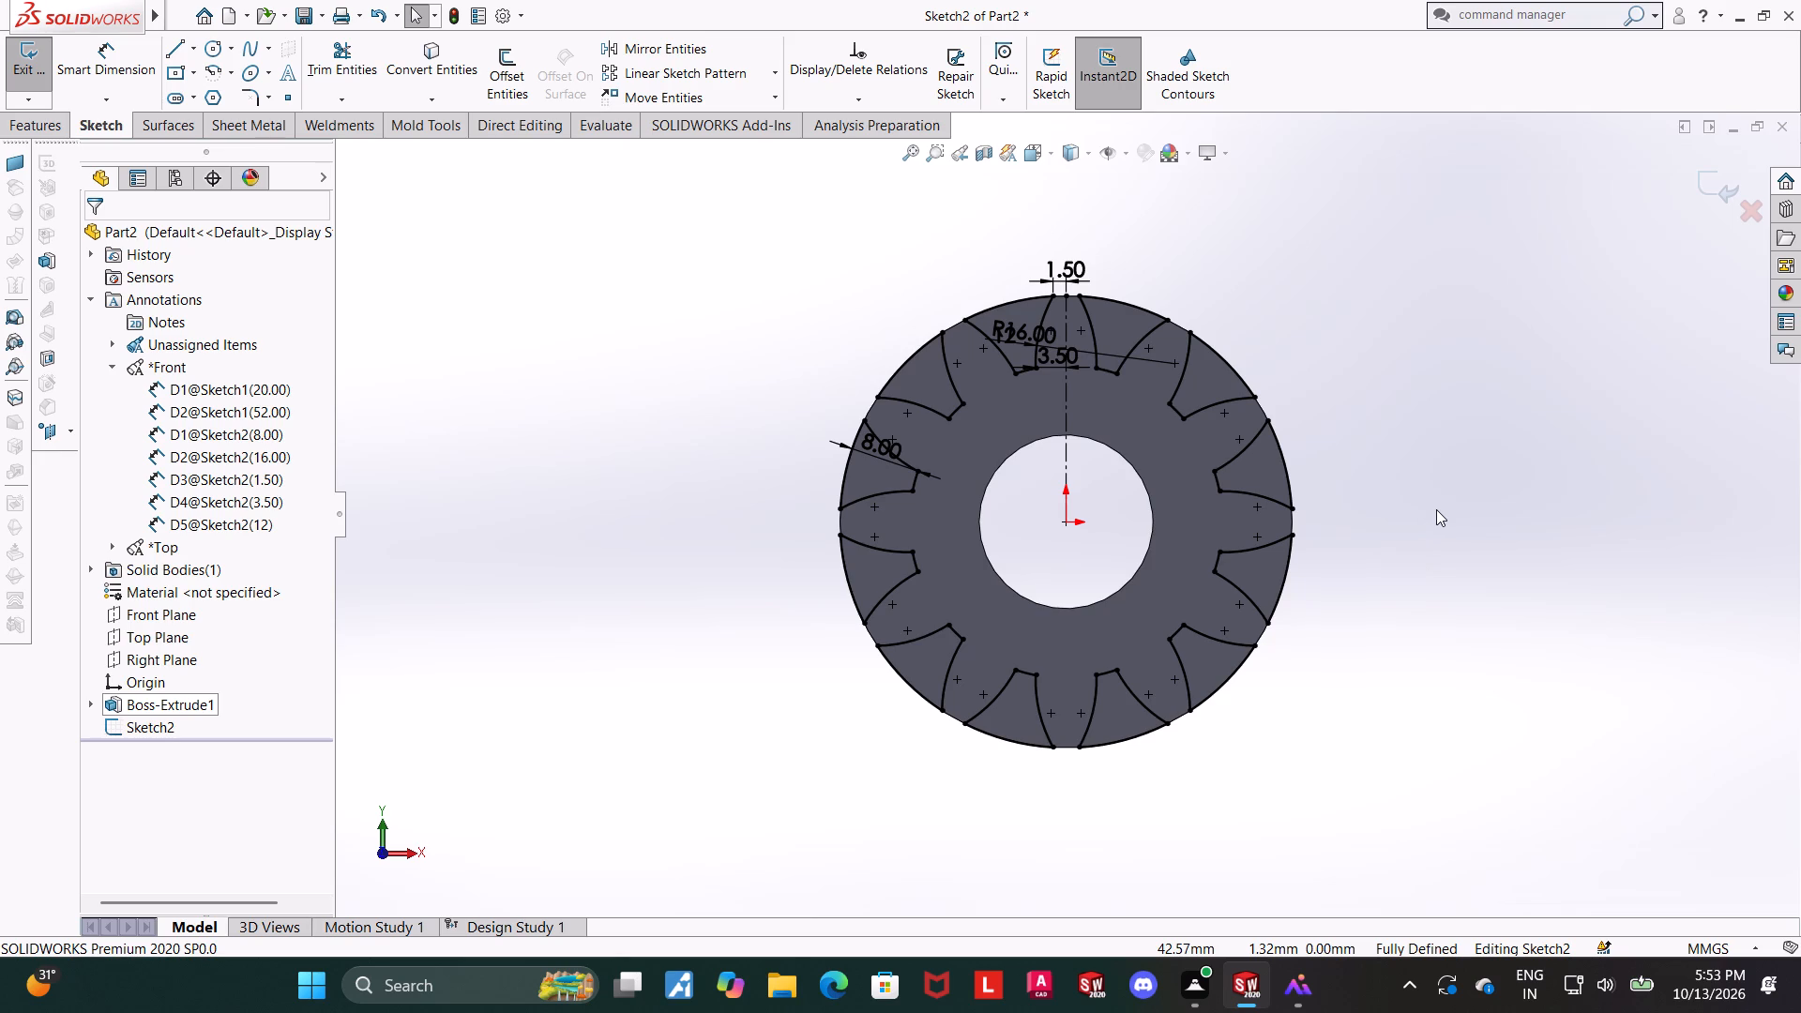
Check the top tooth's tip for open contours at the left flank's endpoint and along the tip edge.
{"action": "scroll", "coordinate": [1160, 367], "scroll_direction": "down", "scroll_amount": 5}
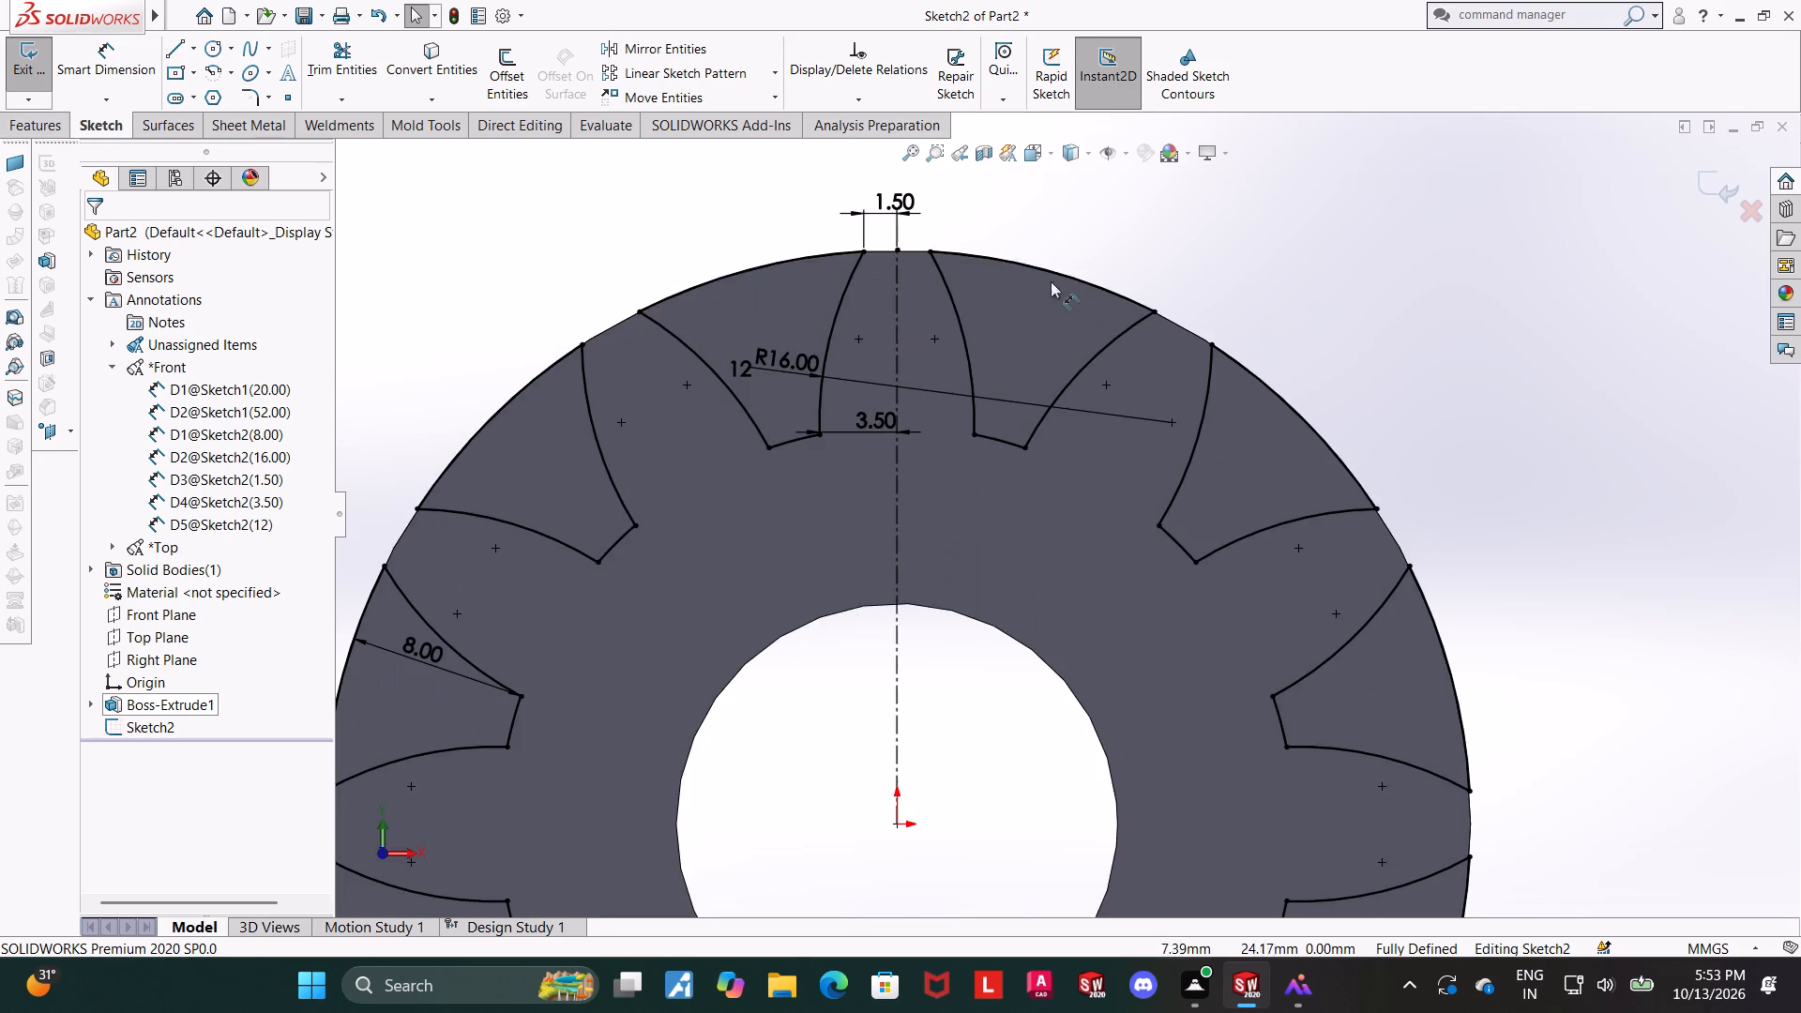
{"action": "scroll", "coordinate": [816, 237], "scroll_direction": "down", "scroll_amount": 4}
{"action": "key", "text": "Escape"}
{"action": "key", "text": "Escape"}
{"action": "left_click", "coordinate": [986, 340]}
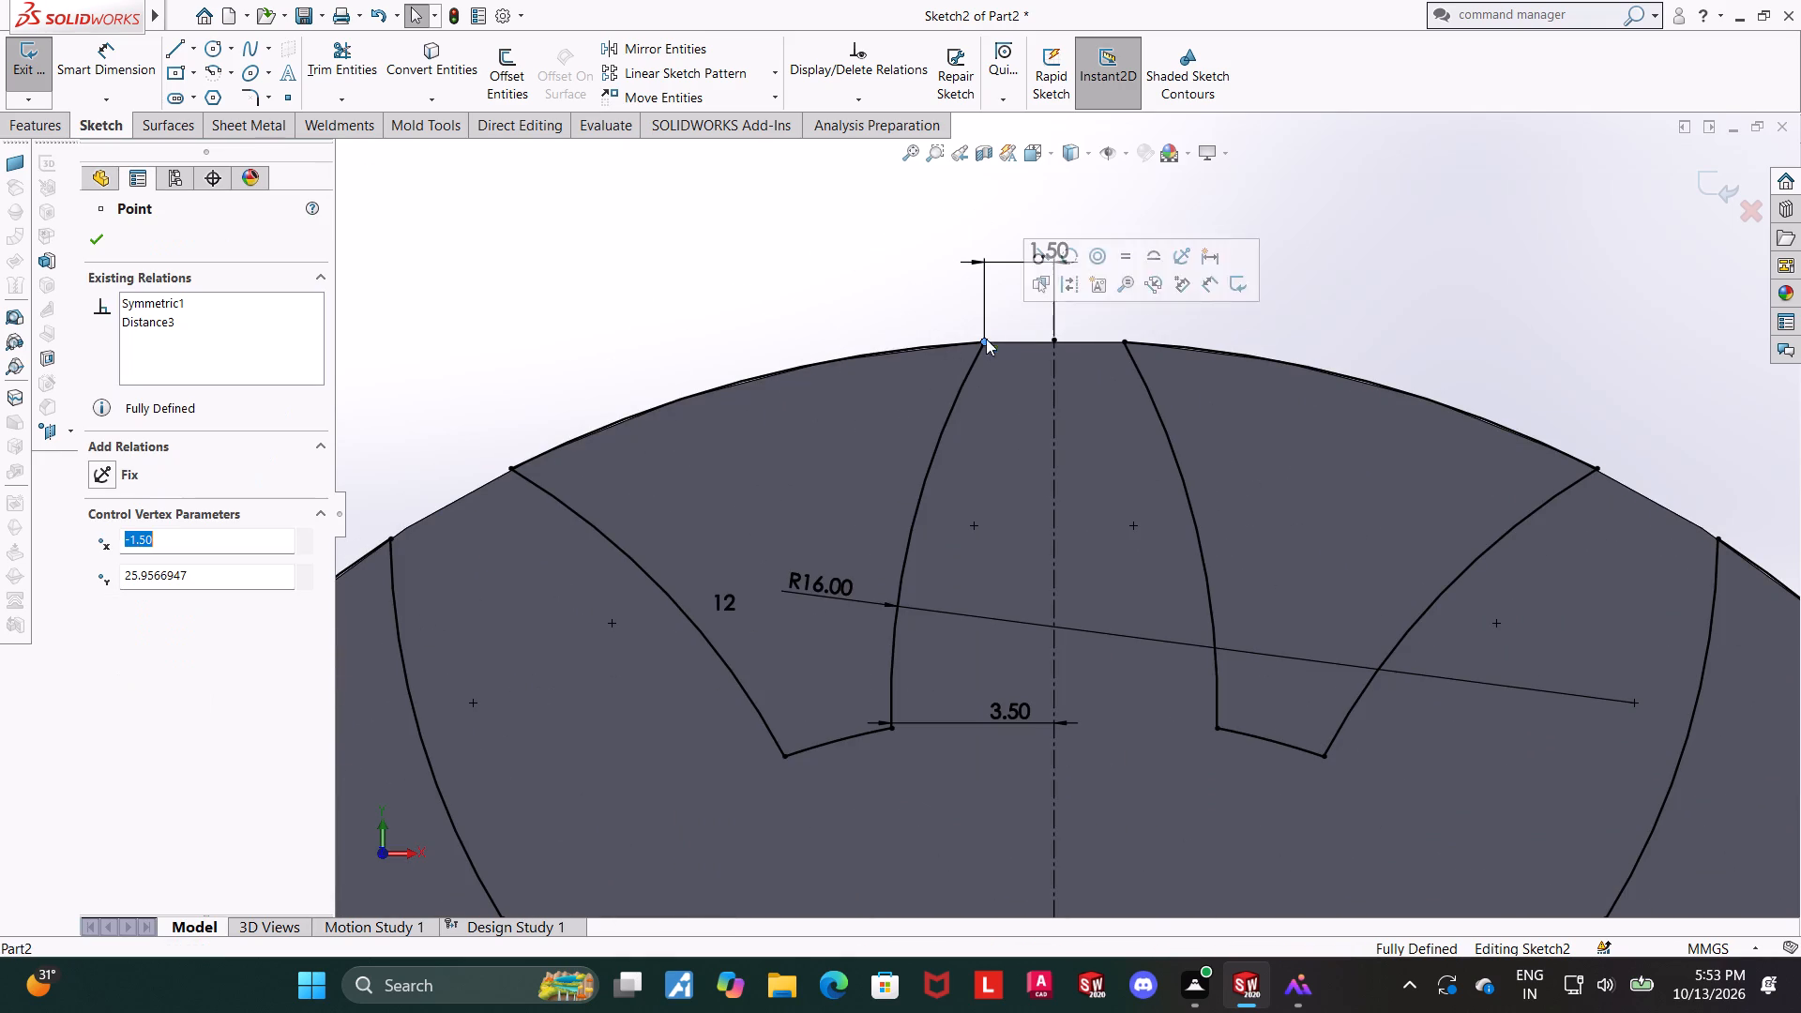
{"action": "left_click", "coordinate": [1019, 340], "text": "ctrl"}
{"action": "key", "text": "Escape"}
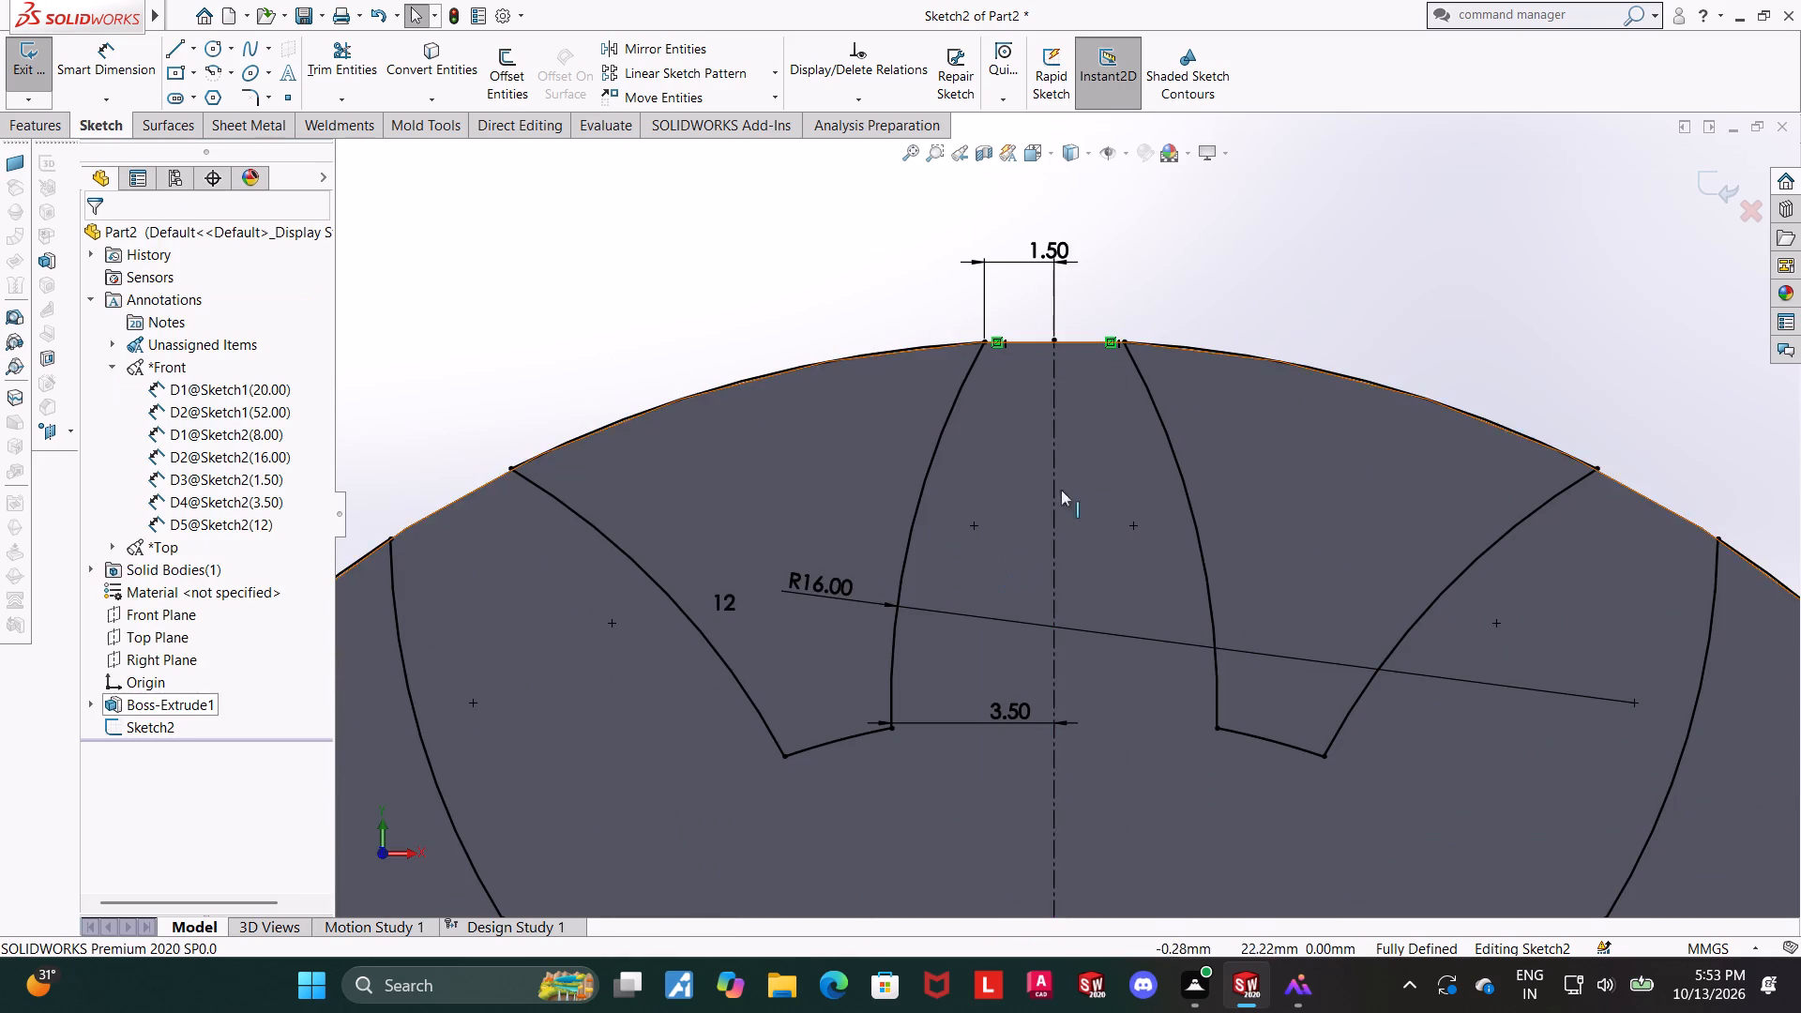
{"action": "key", "text": "Escape"}
{"action": "key", "text": "Escape"}
Check the blank's outer edge and the outer endpoint of the top tooth's right flank for contour problems.
{"action": "middle_click_drag", "start_coordinate": [1096, 406], "coordinate": [1106, 503]}
{"action": "scroll", "coordinate": [1106, 503], "scroll_direction": "up", "scroll_amount": 4}
{"action": "left_click", "coordinate": [1641, 213]}
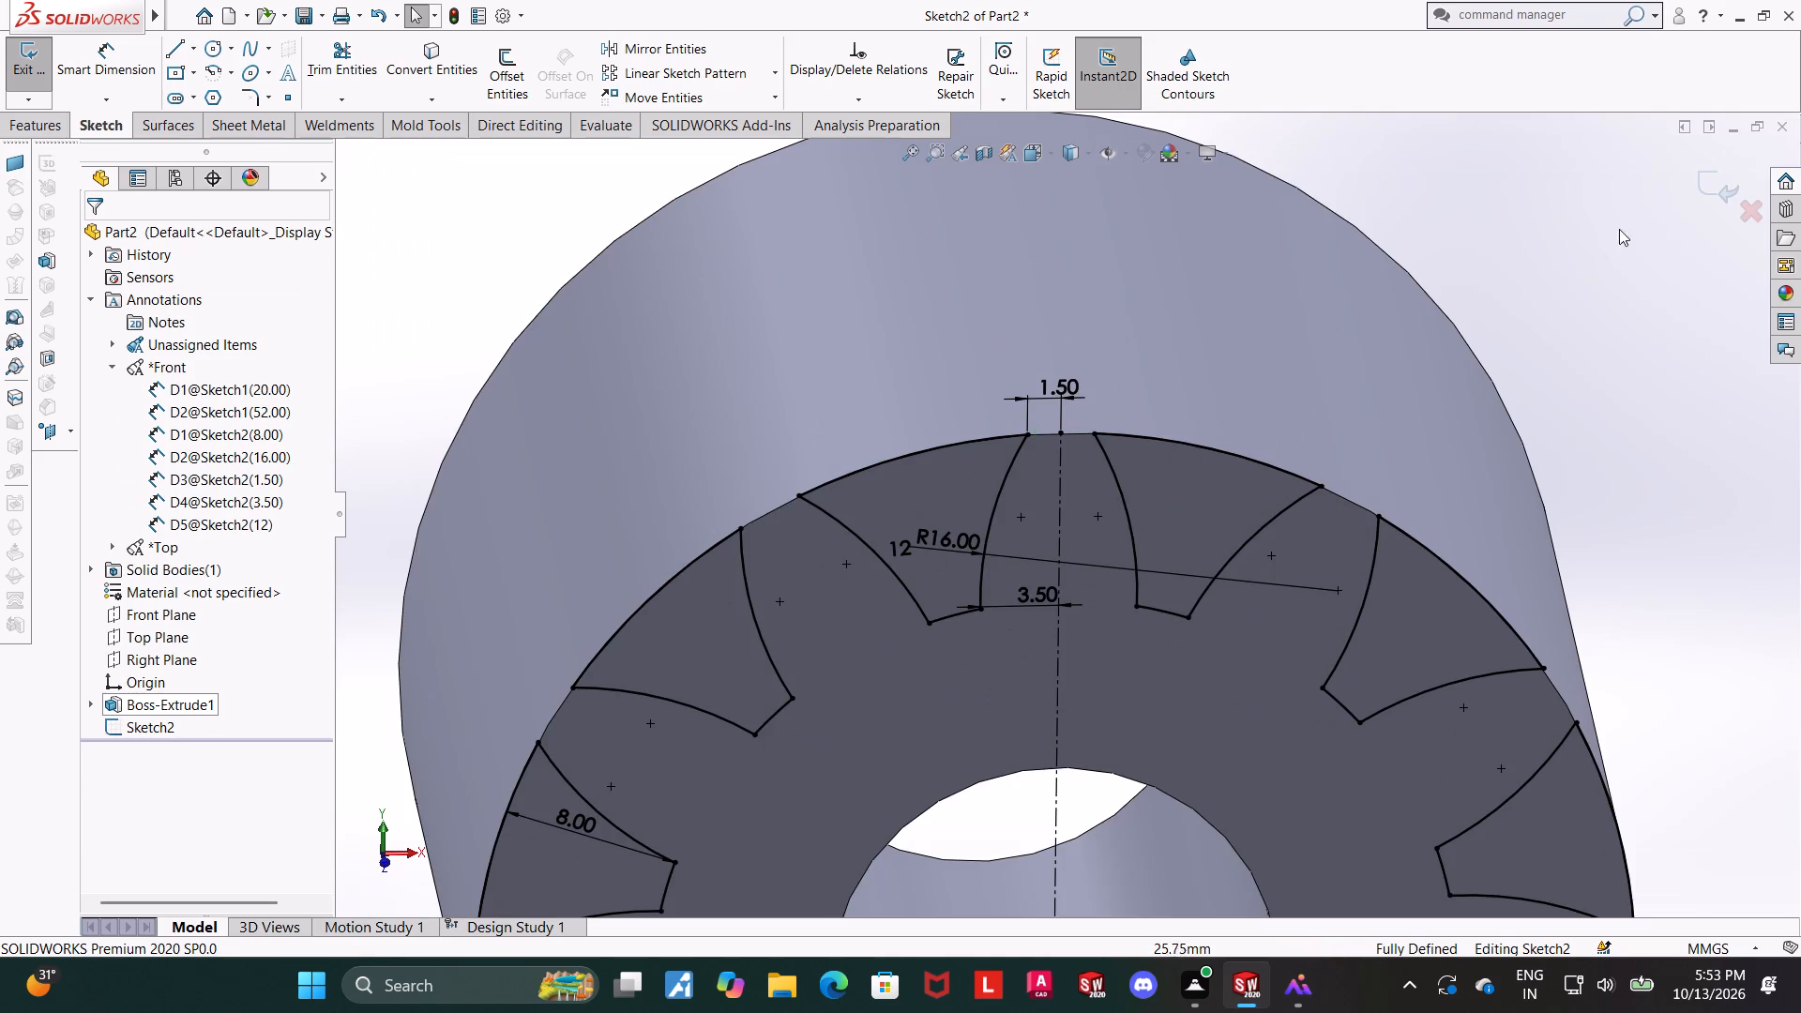
{"action": "left_click", "coordinate": [1336, 492]}
{"action": "key", "text": "Escape"}
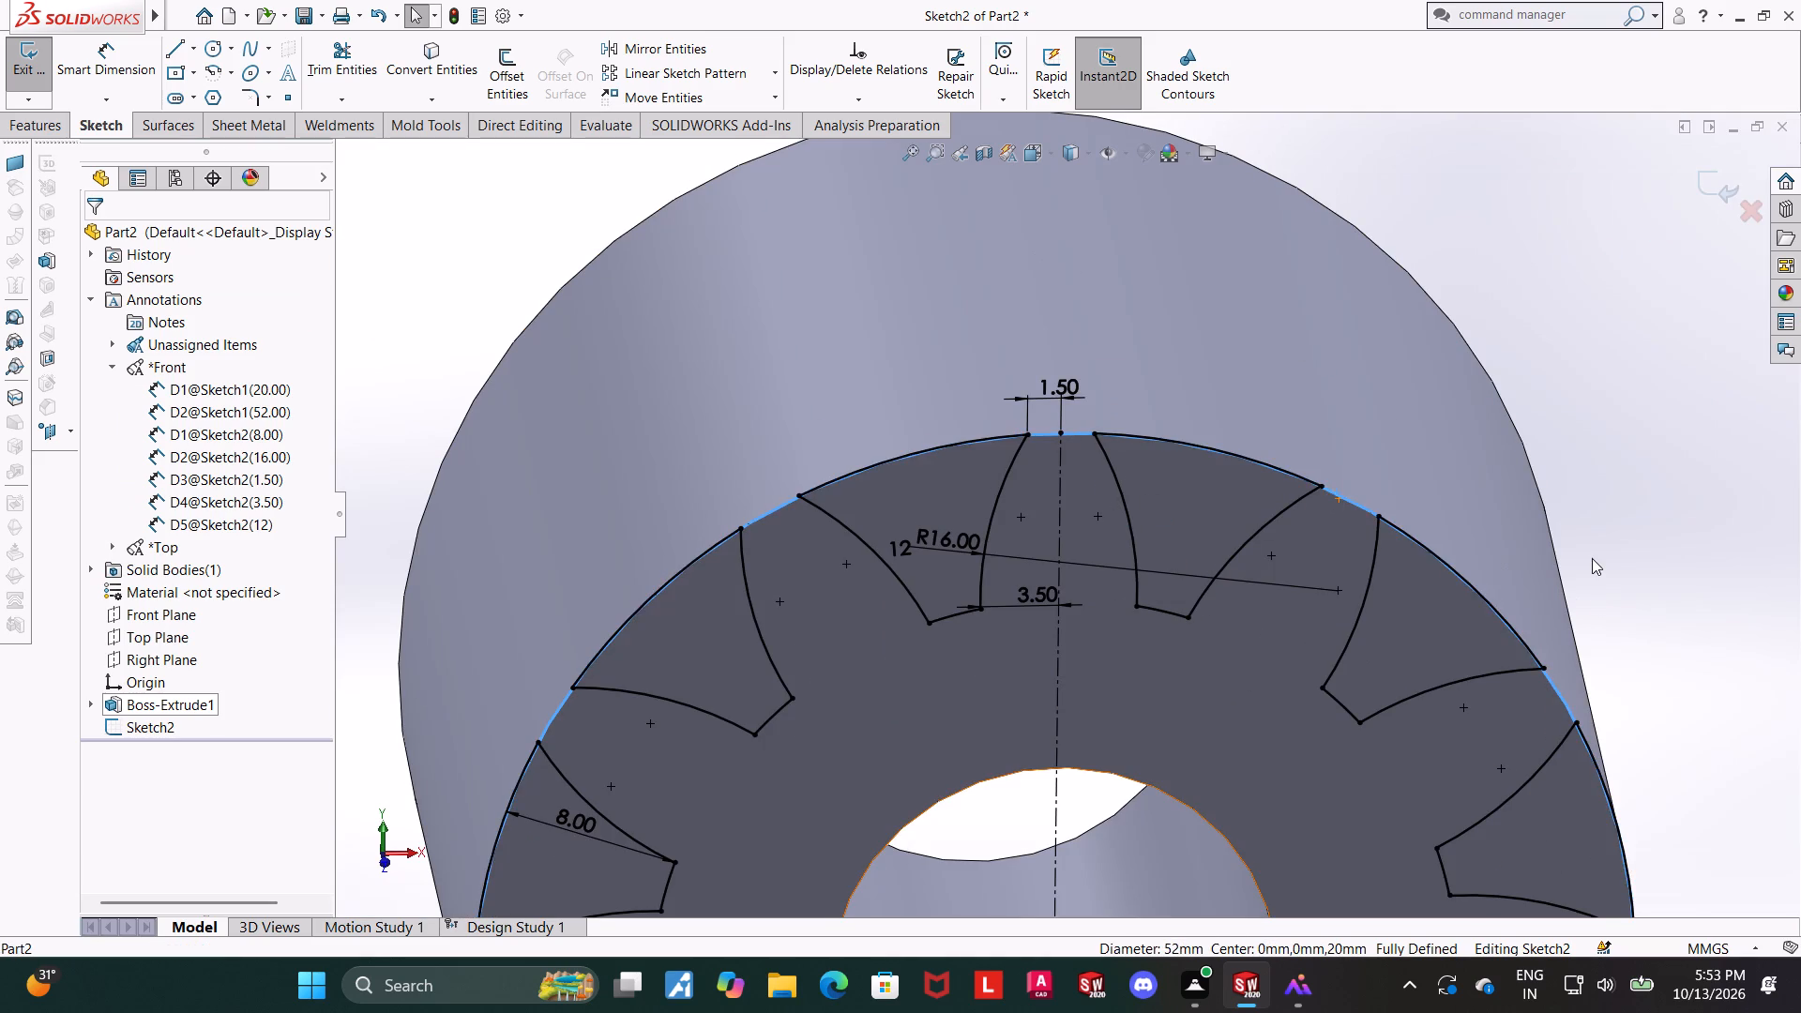
{"action": "scroll", "coordinate": [1292, 470], "scroll_direction": "down", "scroll_amount": 6}
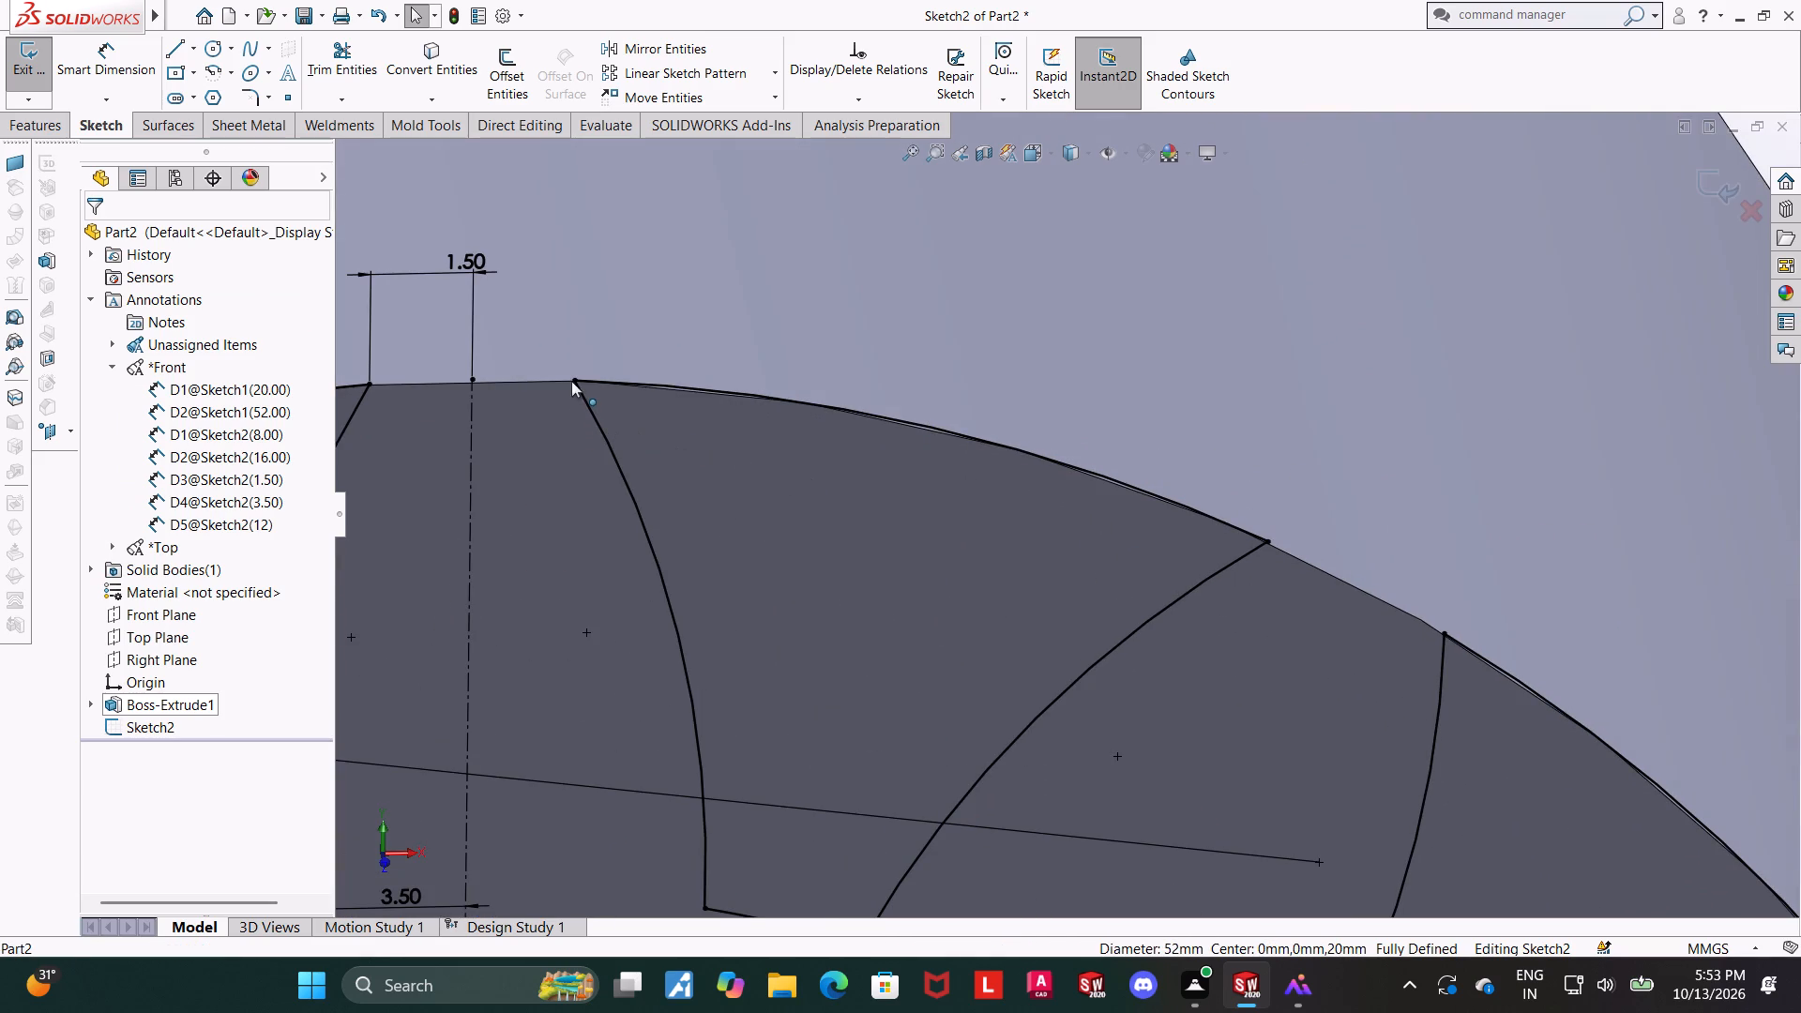
{"action": "left_click", "coordinate": [571, 381], "text": "ctrl"}
{"action": "scroll", "coordinate": [670, 461], "scroll_direction": "up", "scroll_amount": 5}
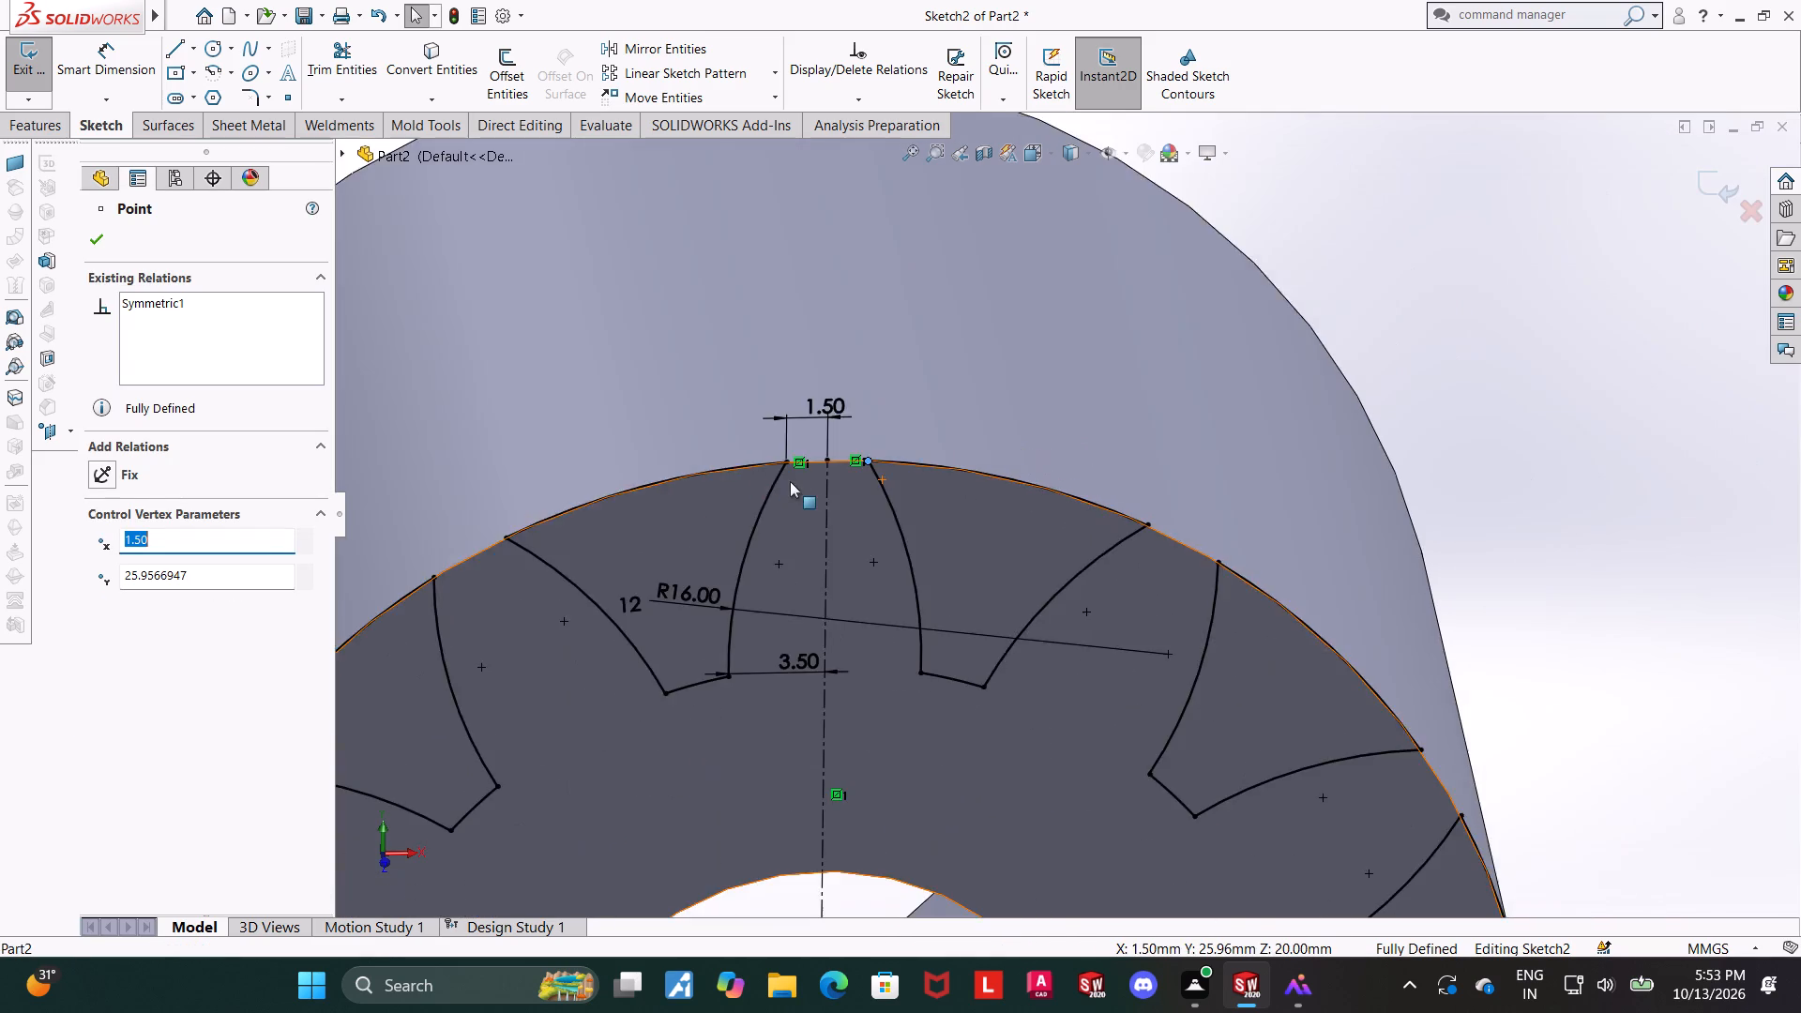
{"action": "scroll", "coordinate": [790, 481], "scroll_direction": "up", "scroll_amount": 3}
{"action": "key", "text": "Escape"}
{"action": "key", "text": "Escape"}
{"action": "scroll", "coordinate": [838, 641], "scroll_direction": "down", "scroll_amount": 4}
{"action": "scroll", "coordinate": [836, 612], "scroll_direction": "up", "scroll_amount": 5}
{"action": "scroll", "coordinate": [1001, 762], "scroll_direction": "up", "scroll_amount": 4}
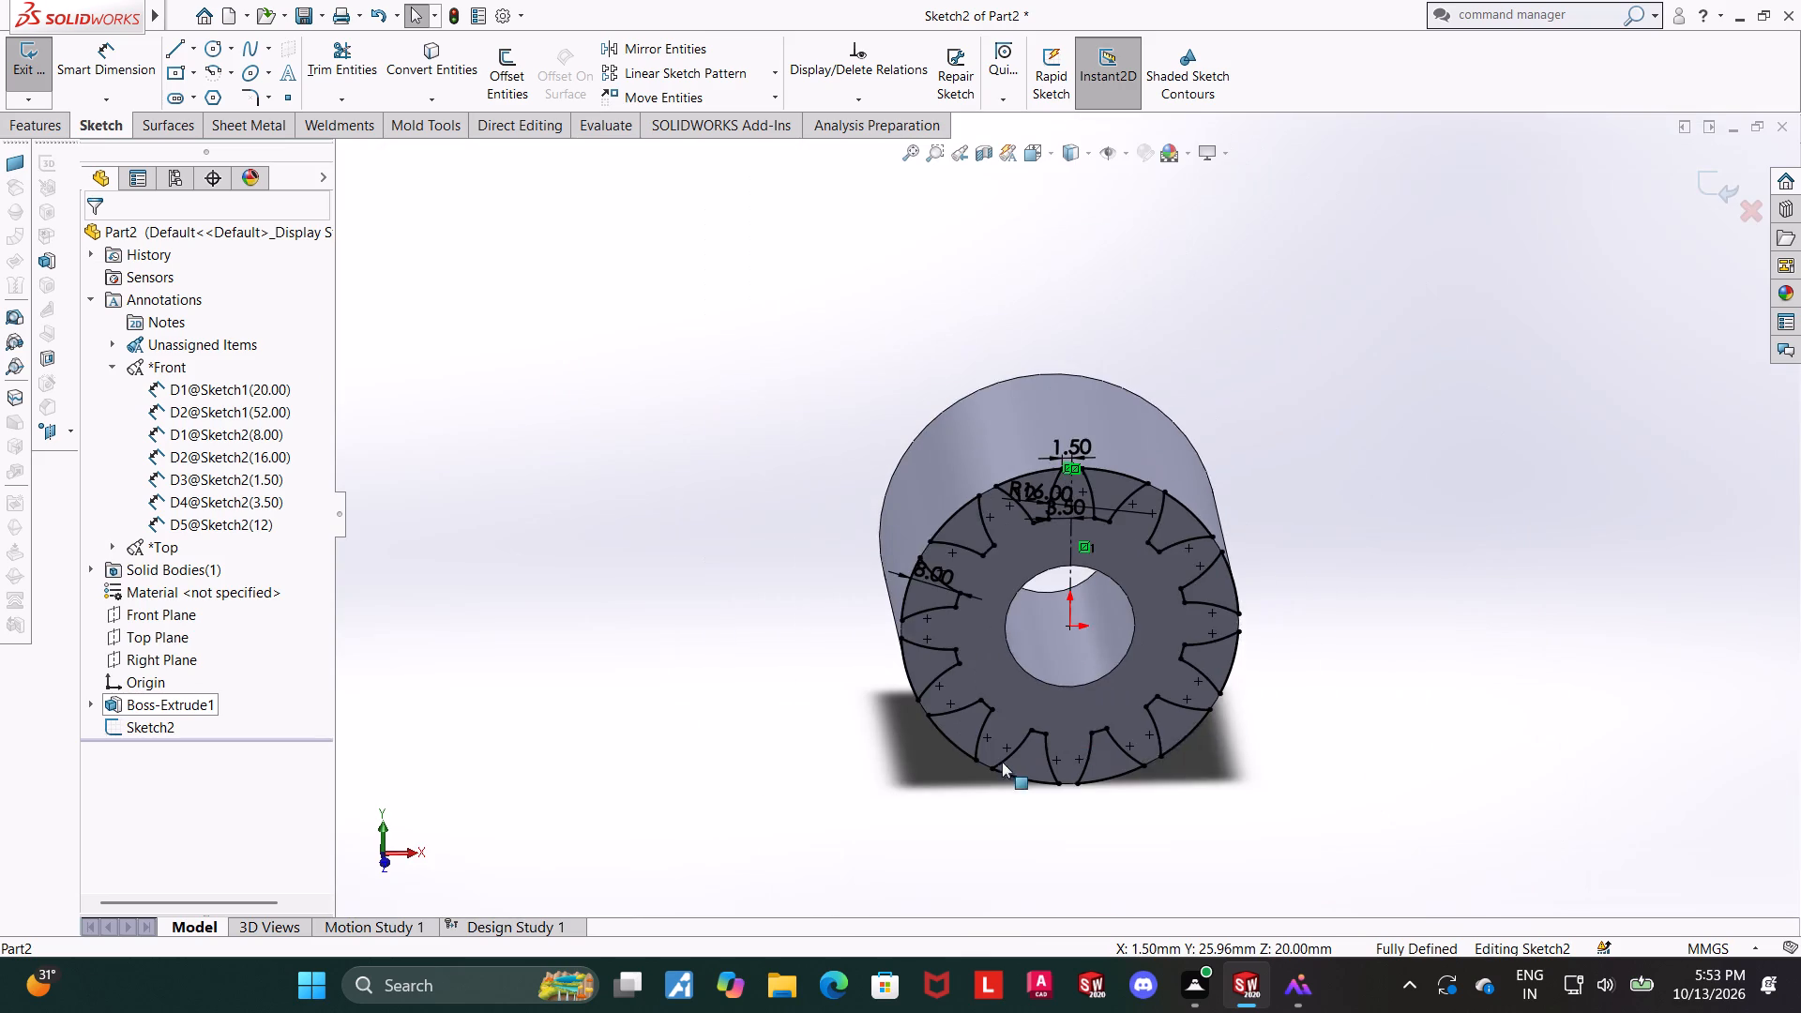
Examine the patterned tooth-gap profiles around the blank's front face from several angles for contour problems, ending in a front view.
{"action": "scroll", "coordinate": [1177, 718], "scroll_direction": "down", "scroll_amount": 4}
{"action": "scroll", "coordinate": [848, 692], "scroll_direction": "up", "scroll_amount": 1}
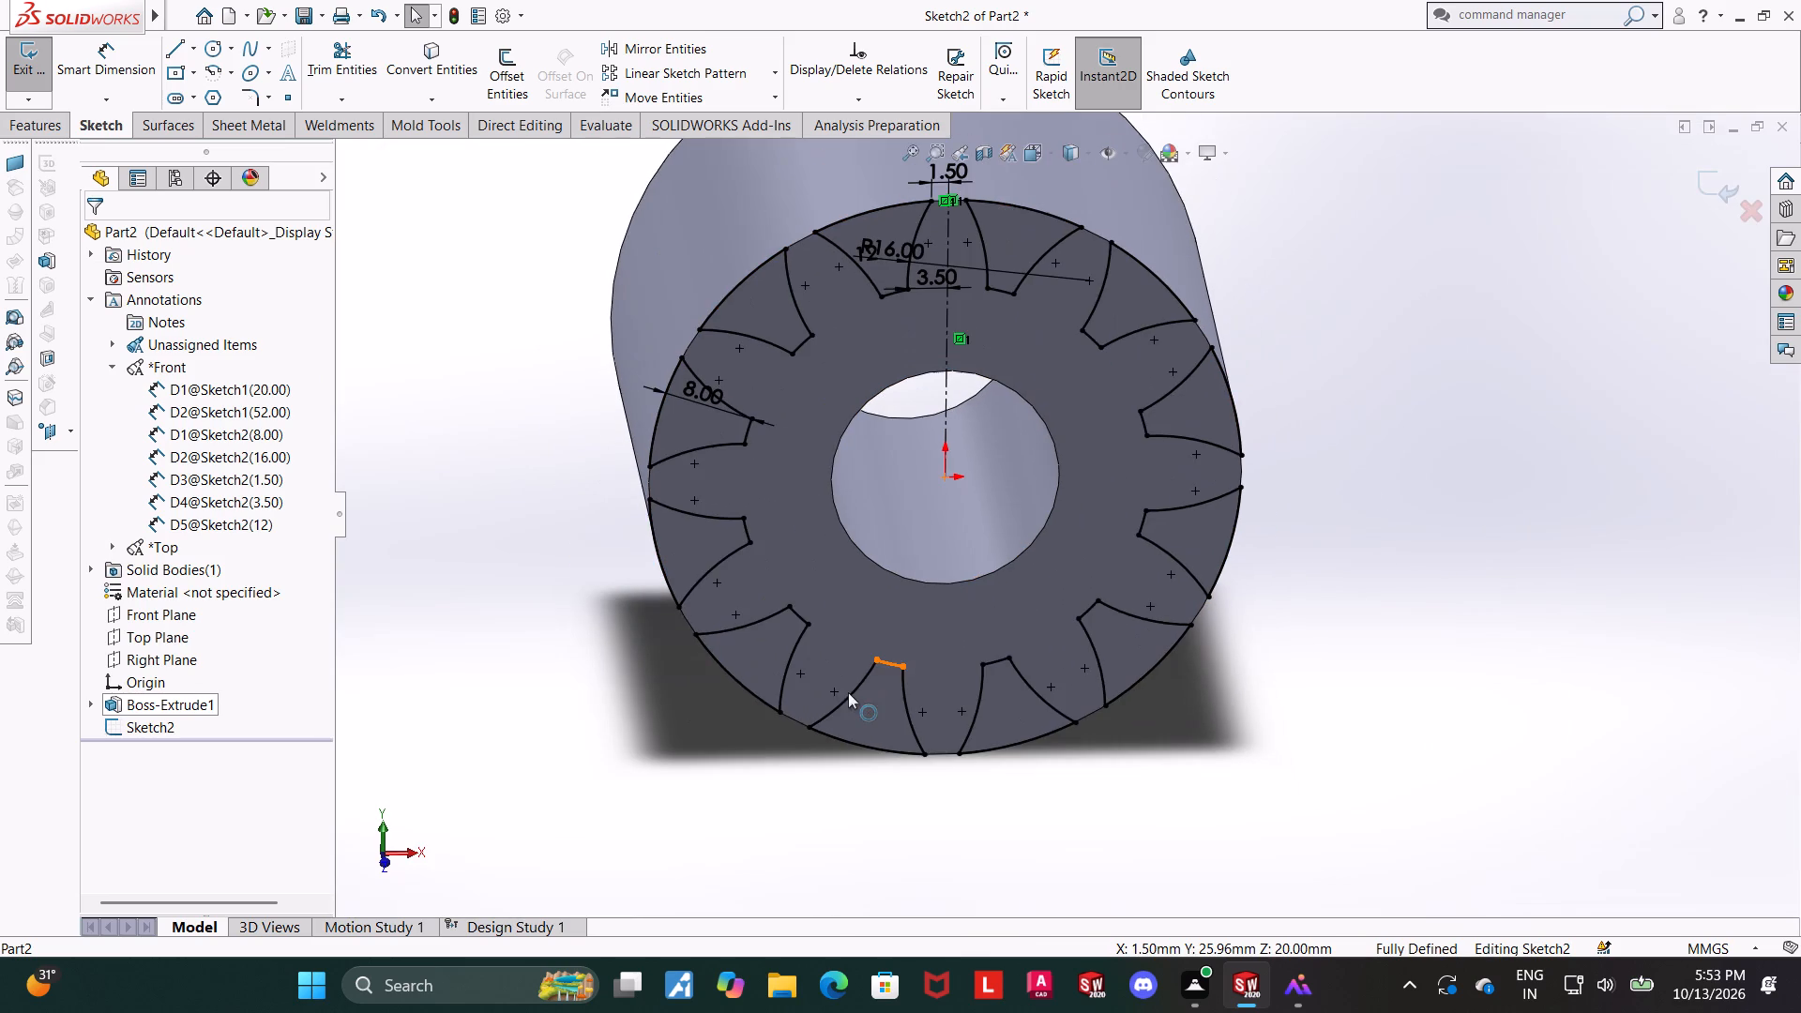
{"action": "scroll", "coordinate": [781, 718], "scroll_direction": "down", "scroll_amount": 4}
{"action": "middle_click_drag", "start_coordinate": [870, 703], "coordinate": [930, 608]}
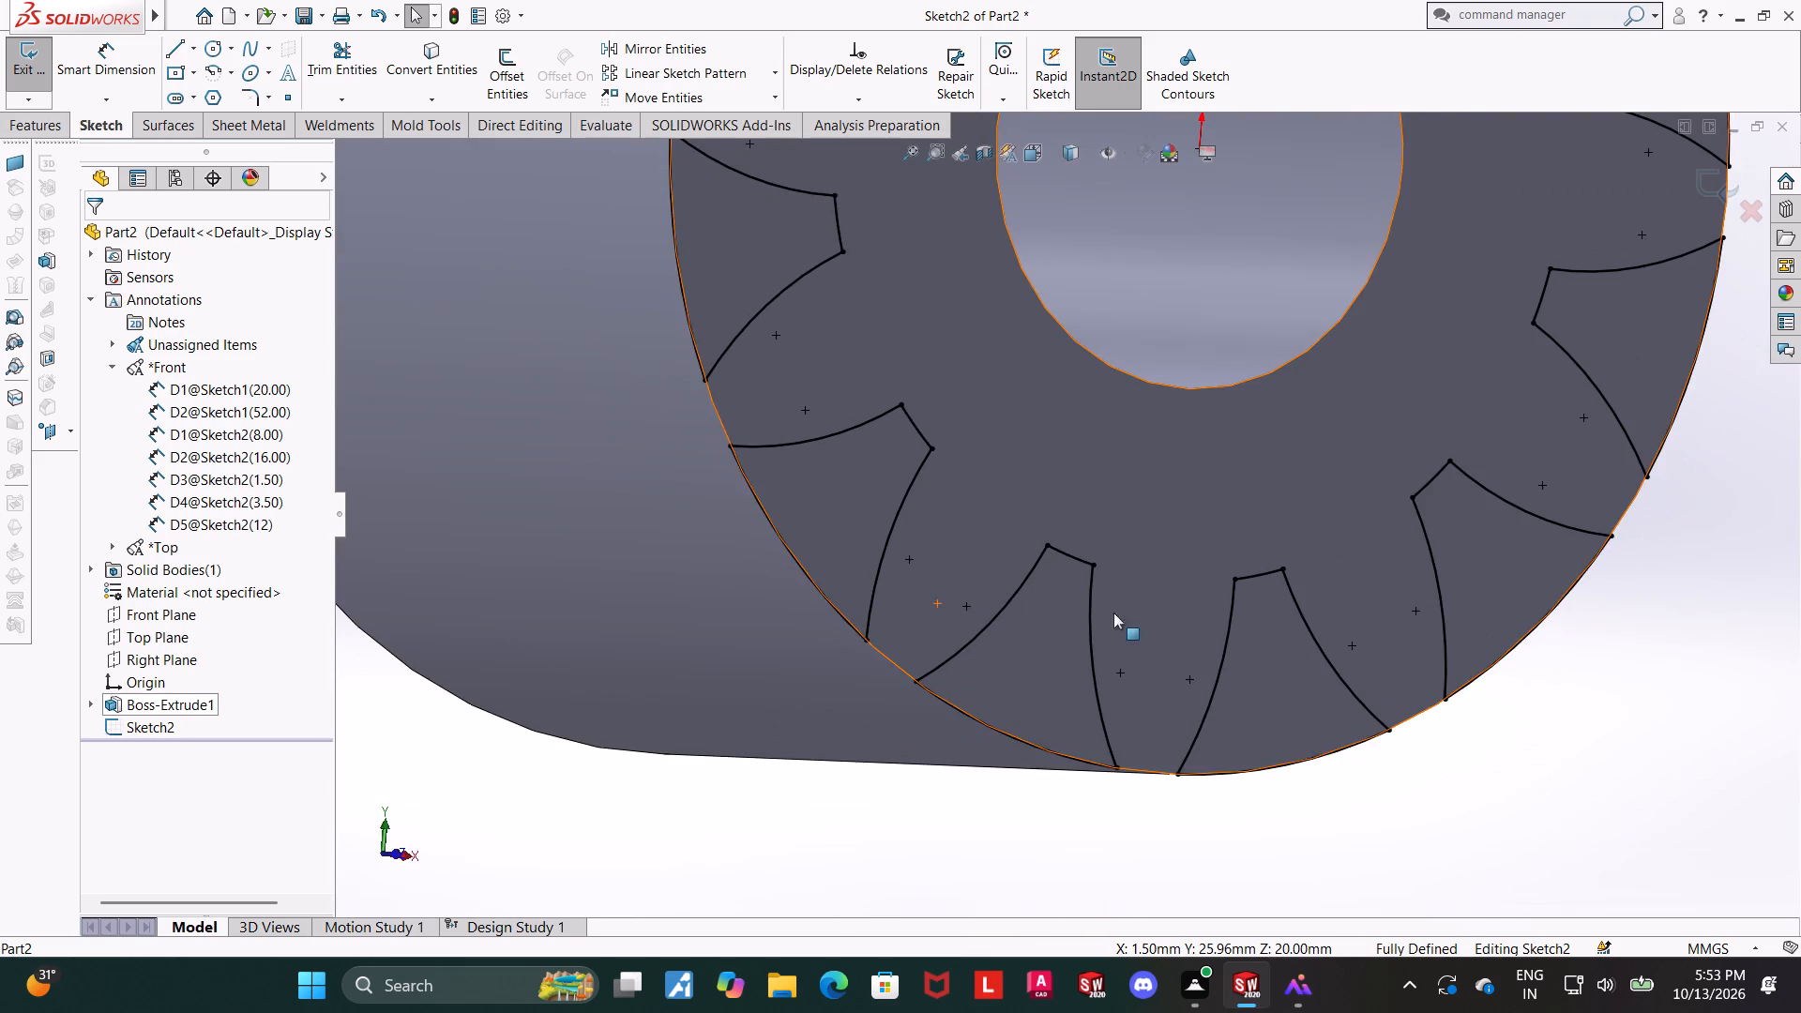
{"action": "left_click", "coordinate": [1303, 737]}
{"action": "middle_click_drag", "start_coordinate": [1452, 843], "coordinate": [1416, 567]}
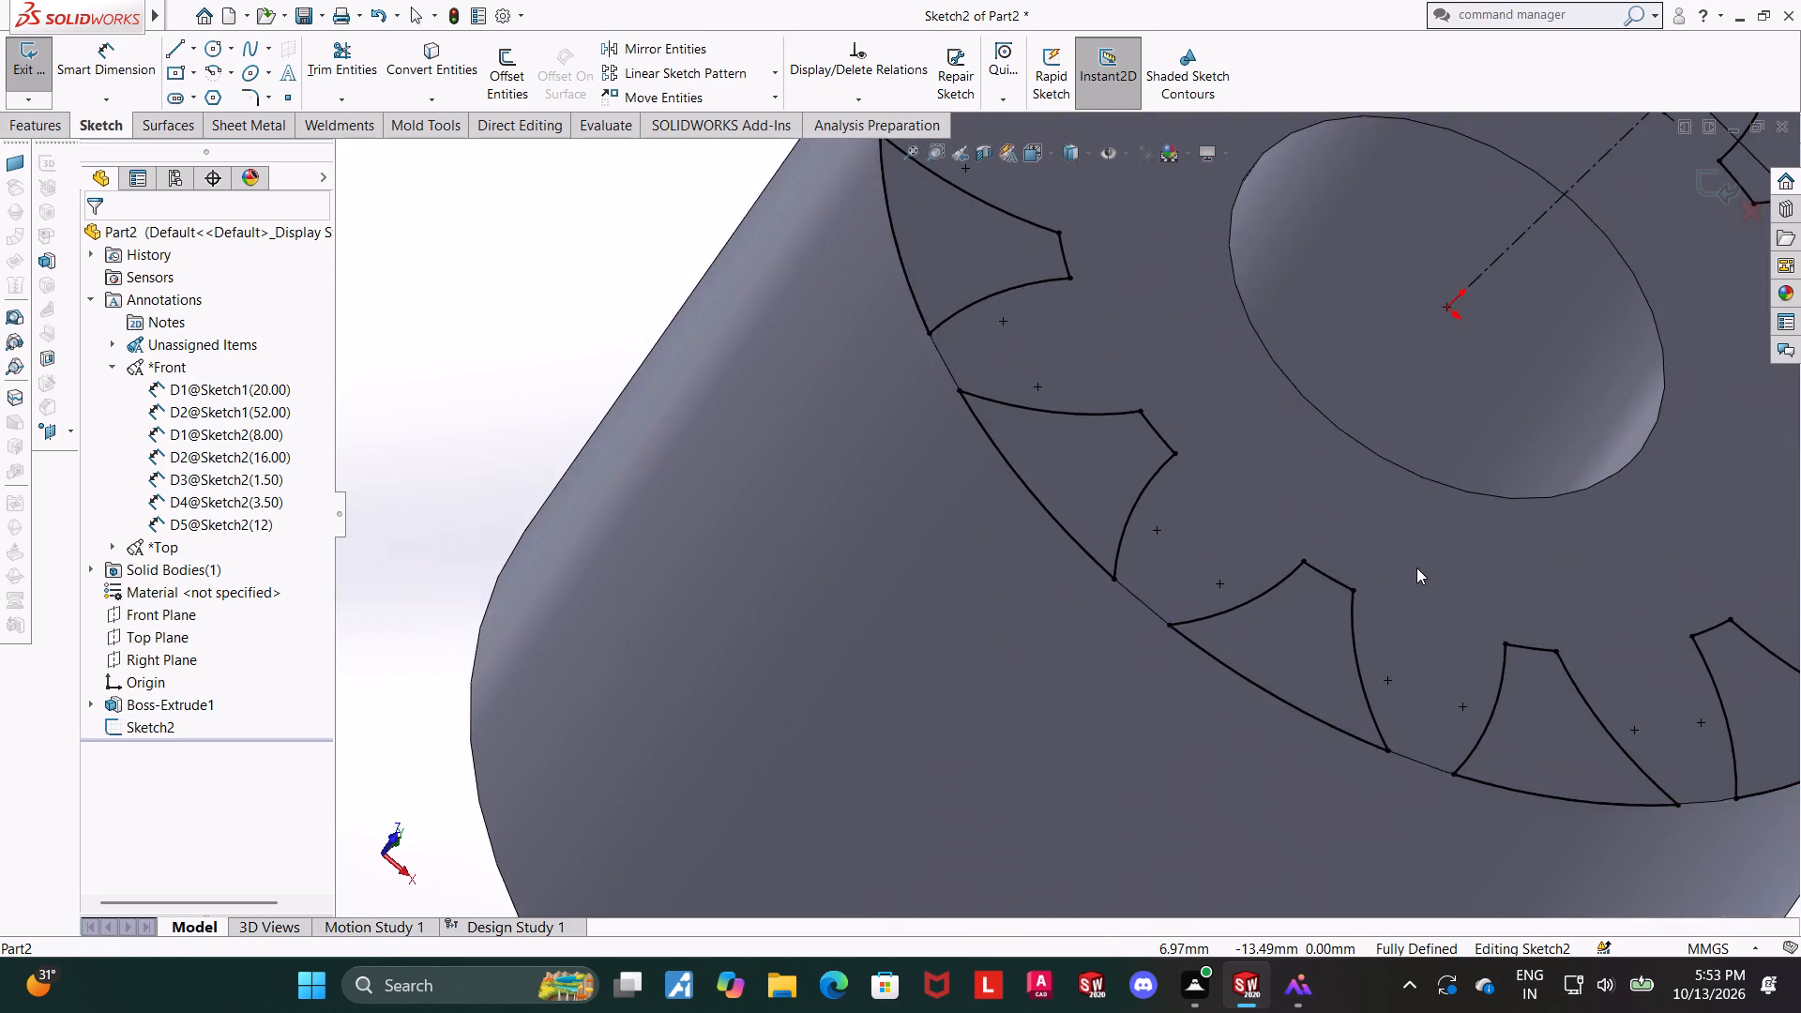
{"action": "scroll", "coordinate": [1424, 704], "scroll_direction": "up", "scroll_amount": 5}
{"action": "scroll", "coordinate": [1474, 336], "scroll_direction": "down", "scroll_amount": 1}
{"action": "middle_click_drag", "start_coordinate": [1502, 529], "coordinate": [1483, 499]}
{"action": "scroll", "coordinate": [1493, 370], "scroll_direction": "down", "scroll_amount": 1}
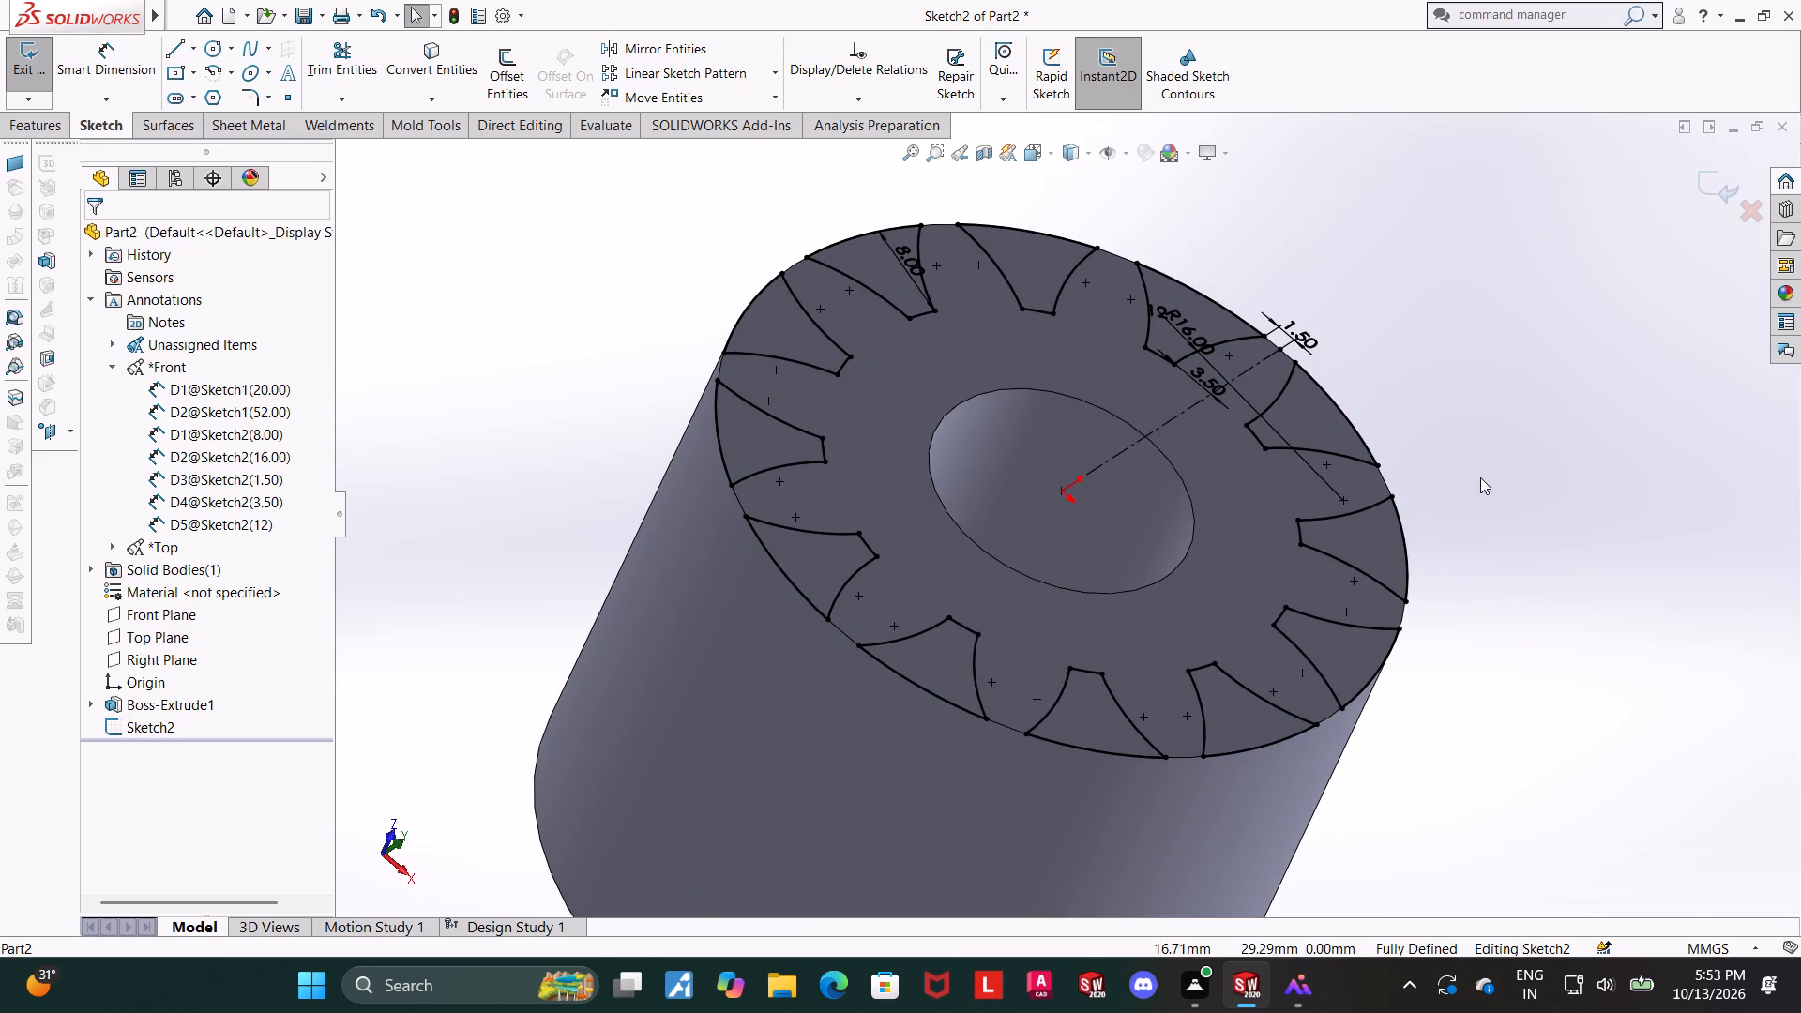
{"action": "middle_click_drag", "start_coordinate": [1479, 479], "coordinate": [1422, 386]}
{"action": "scroll", "coordinate": [1482, 395], "scroll_direction": "up", "scroll_amount": 2}
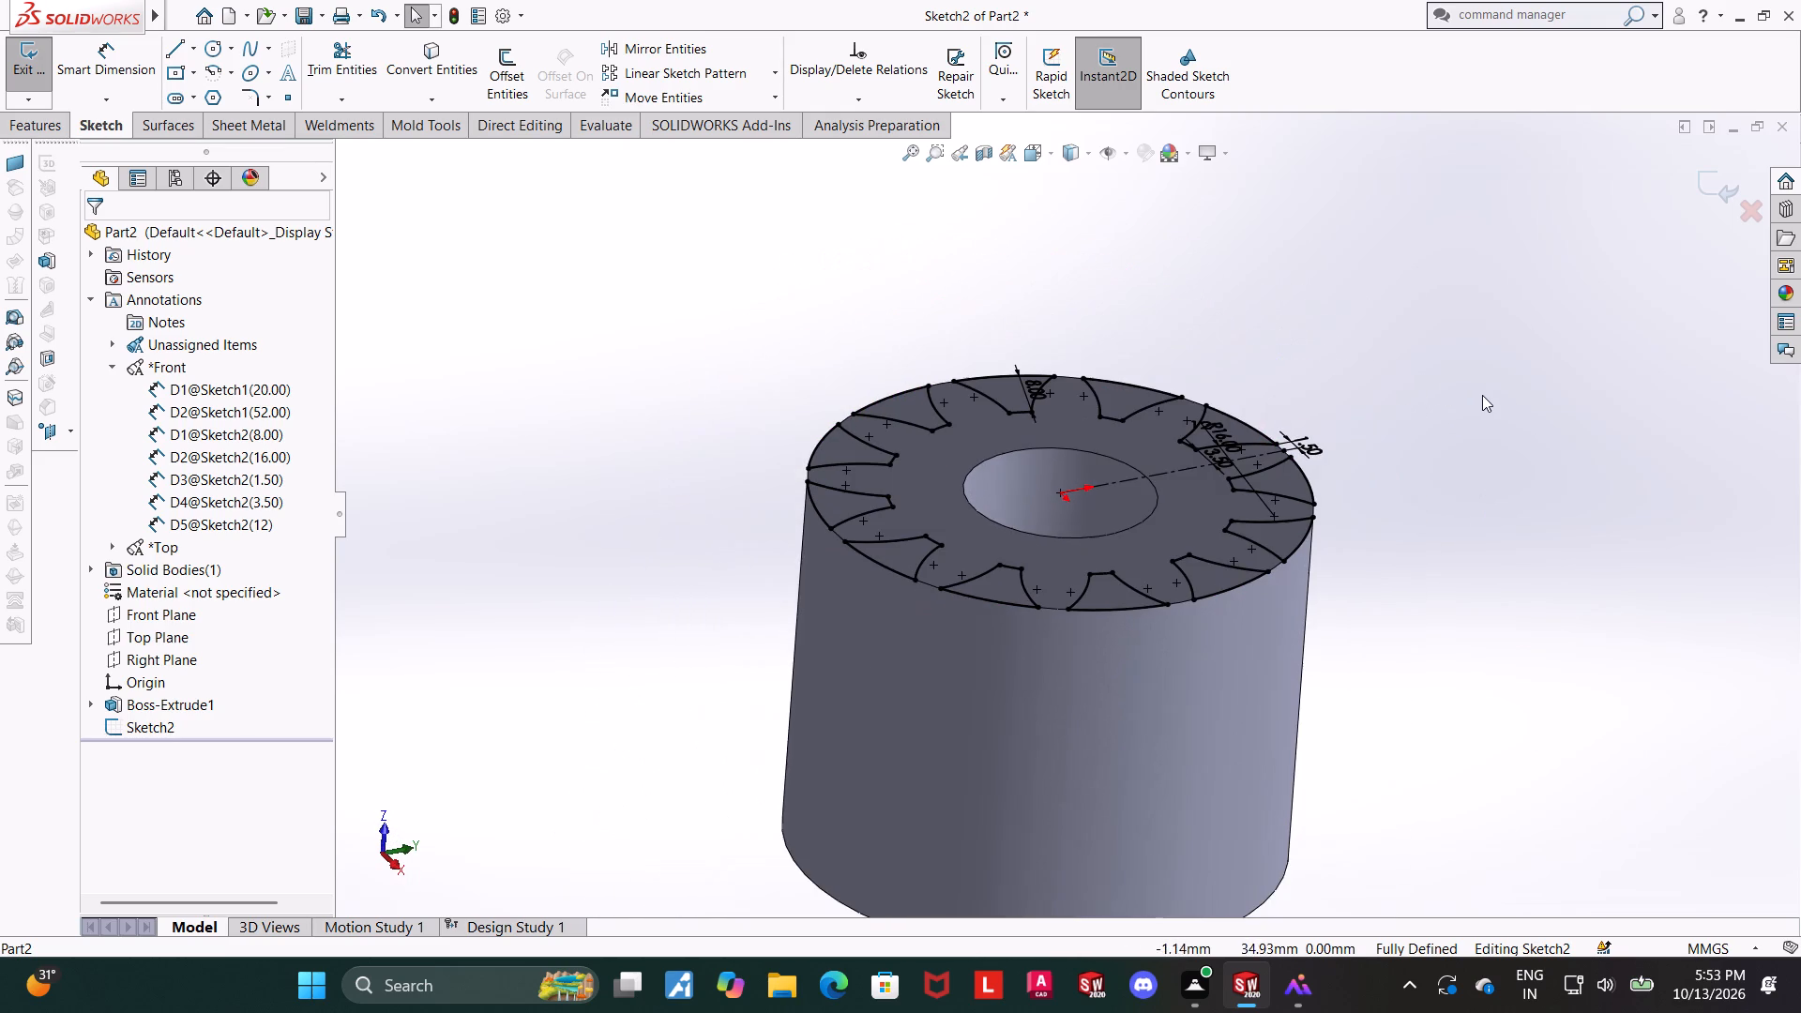
{"action": "scroll", "coordinate": [1377, 326], "scroll_direction": "down", "scroll_amount": 2}
{"action": "middle_click_drag", "start_coordinate": [1346, 341], "coordinate": [1356, 460]}
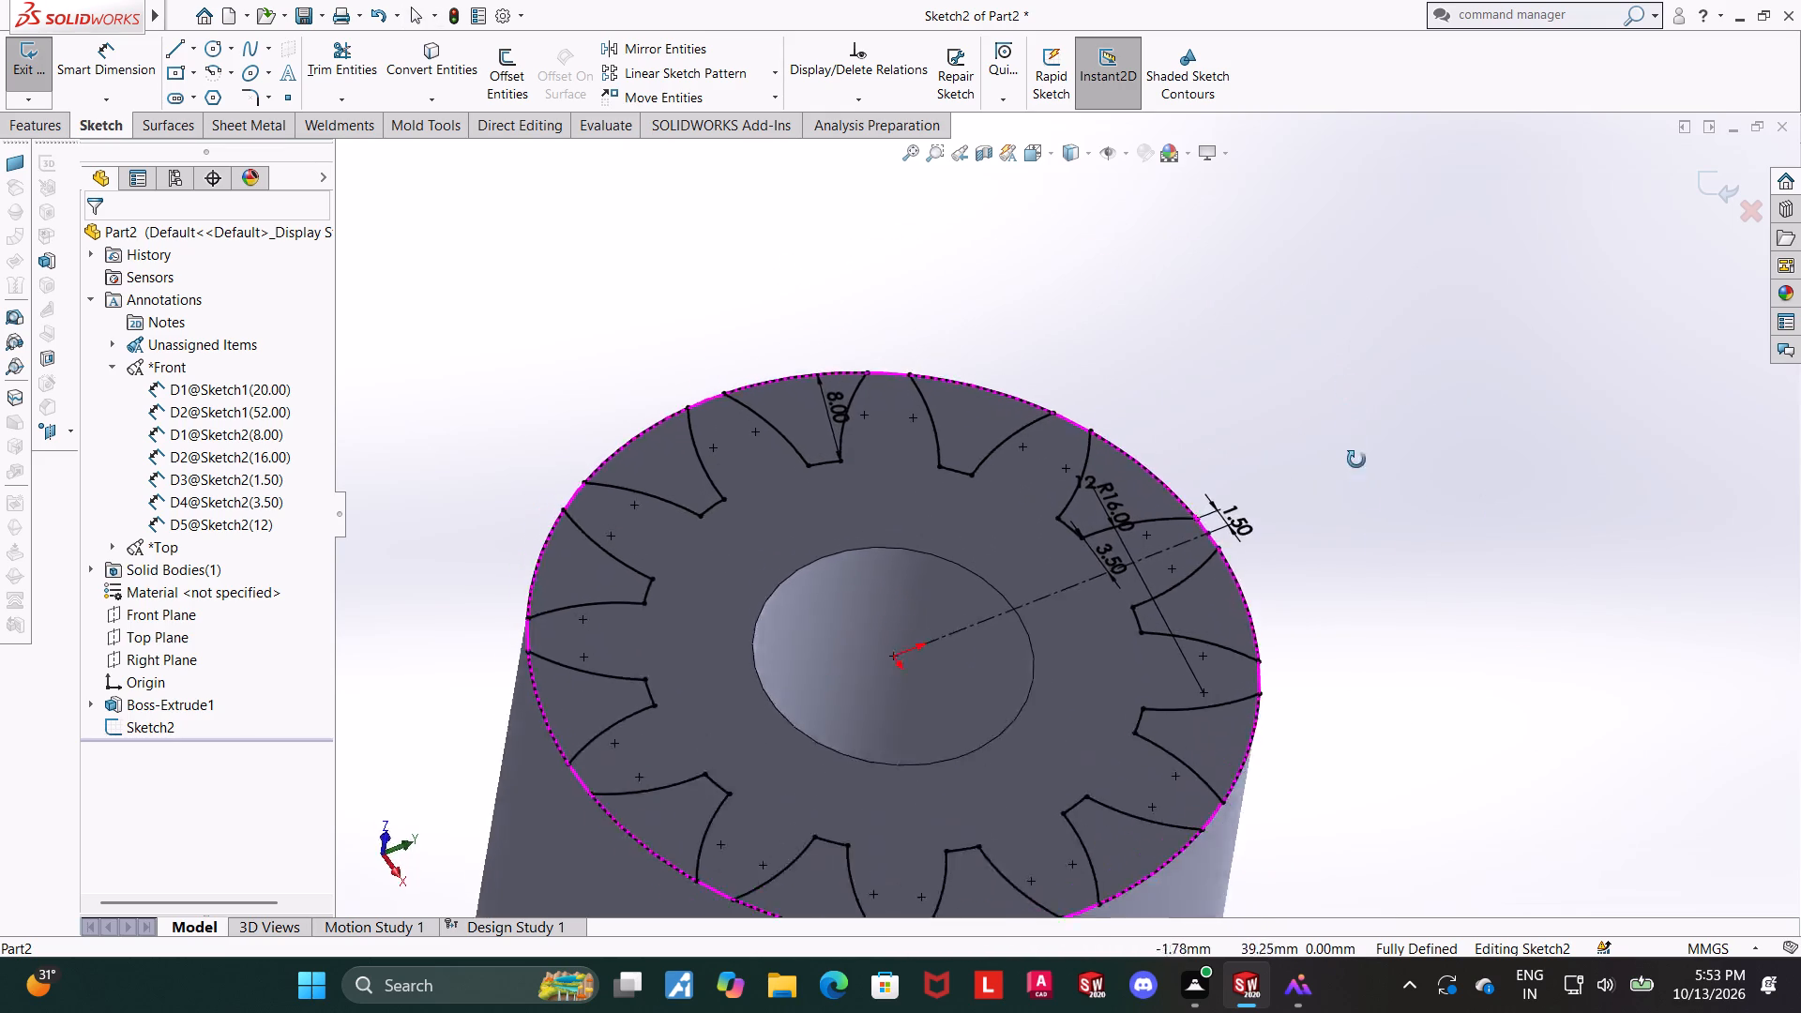
{"action": "middle_click_drag", "start_coordinate": [1356, 460], "coordinate": [1430, 795]}
{"action": "scroll", "coordinate": [1435, 726], "scroll_direction": "up", "scroll_amount": 1}
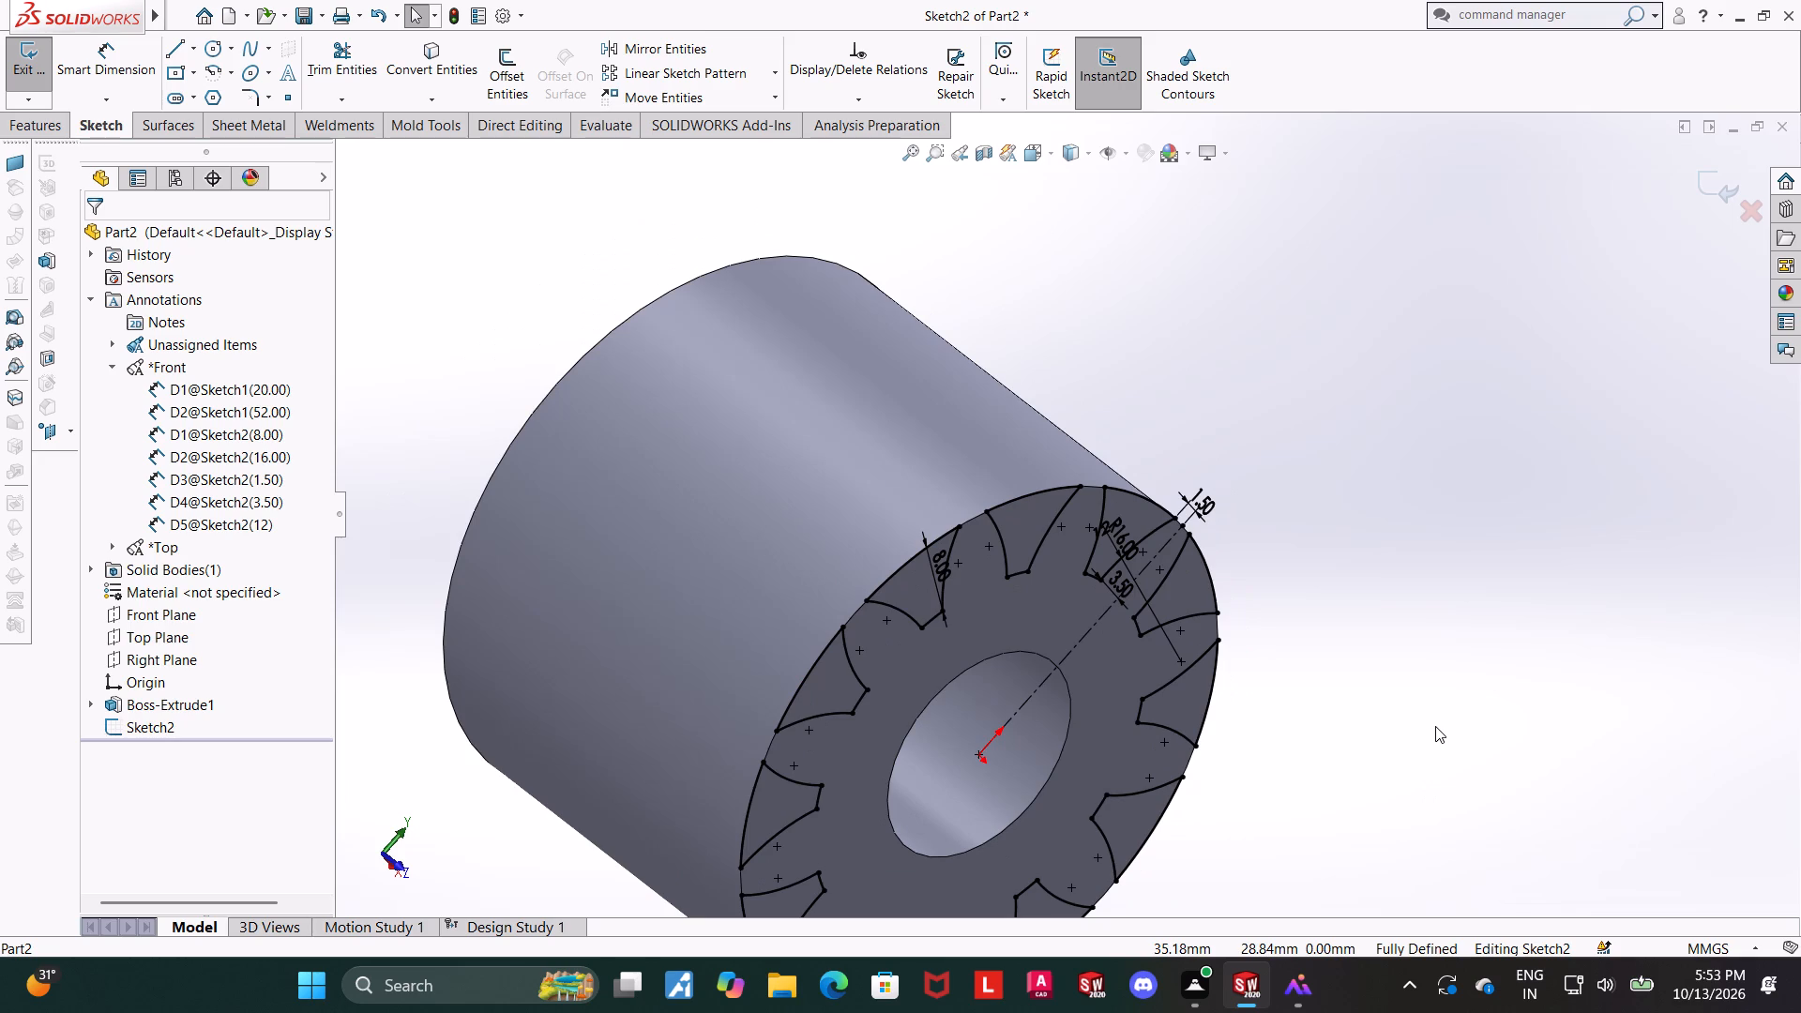
{"action": "scroll", "coordinate": [1415, 703], "scroll_direction": "up", "scroll_amount": 2}
{"action": "middle_click_drag", "start_coordinate": [1309, 657], "coordinate": [1228, 659]}
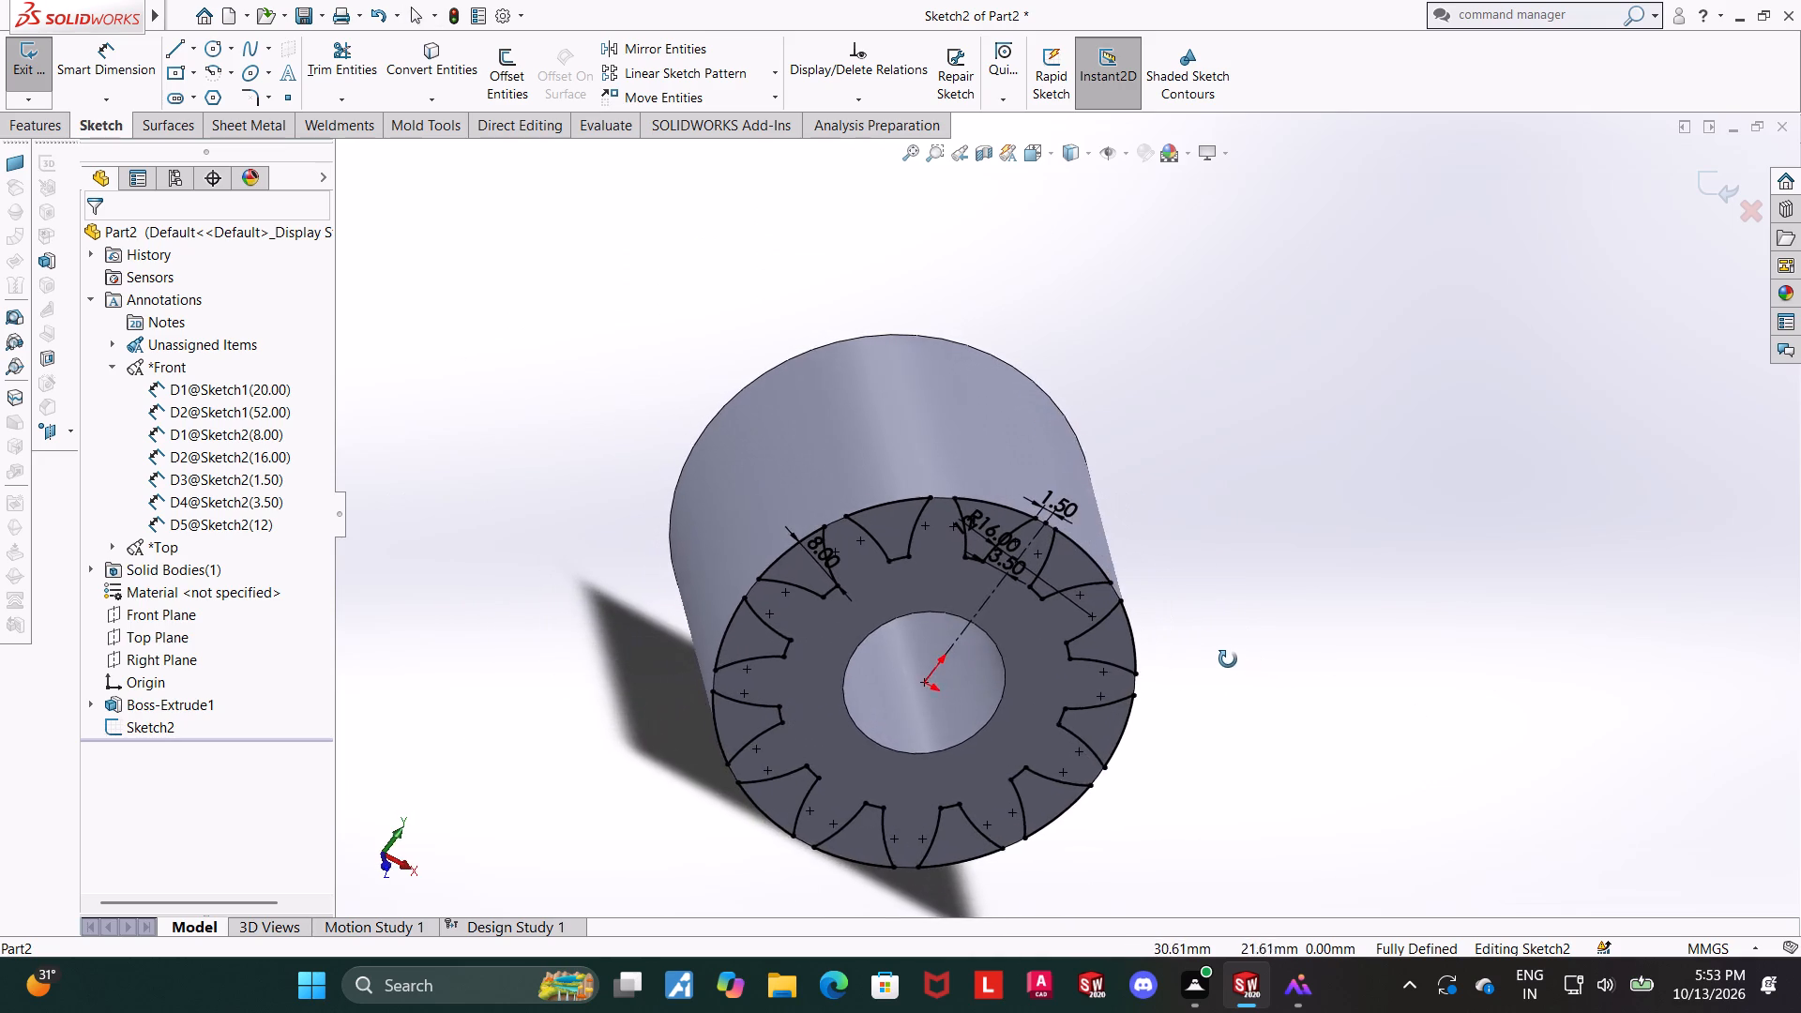
{"action": "middle_click_drag", "start_coordinate": [1228, 659], "coordinate": [1216, 613]}
{"action": "scroll", "coordinate": [1027, 532], "scroll_direction": "down", "scroll_amount": 3}
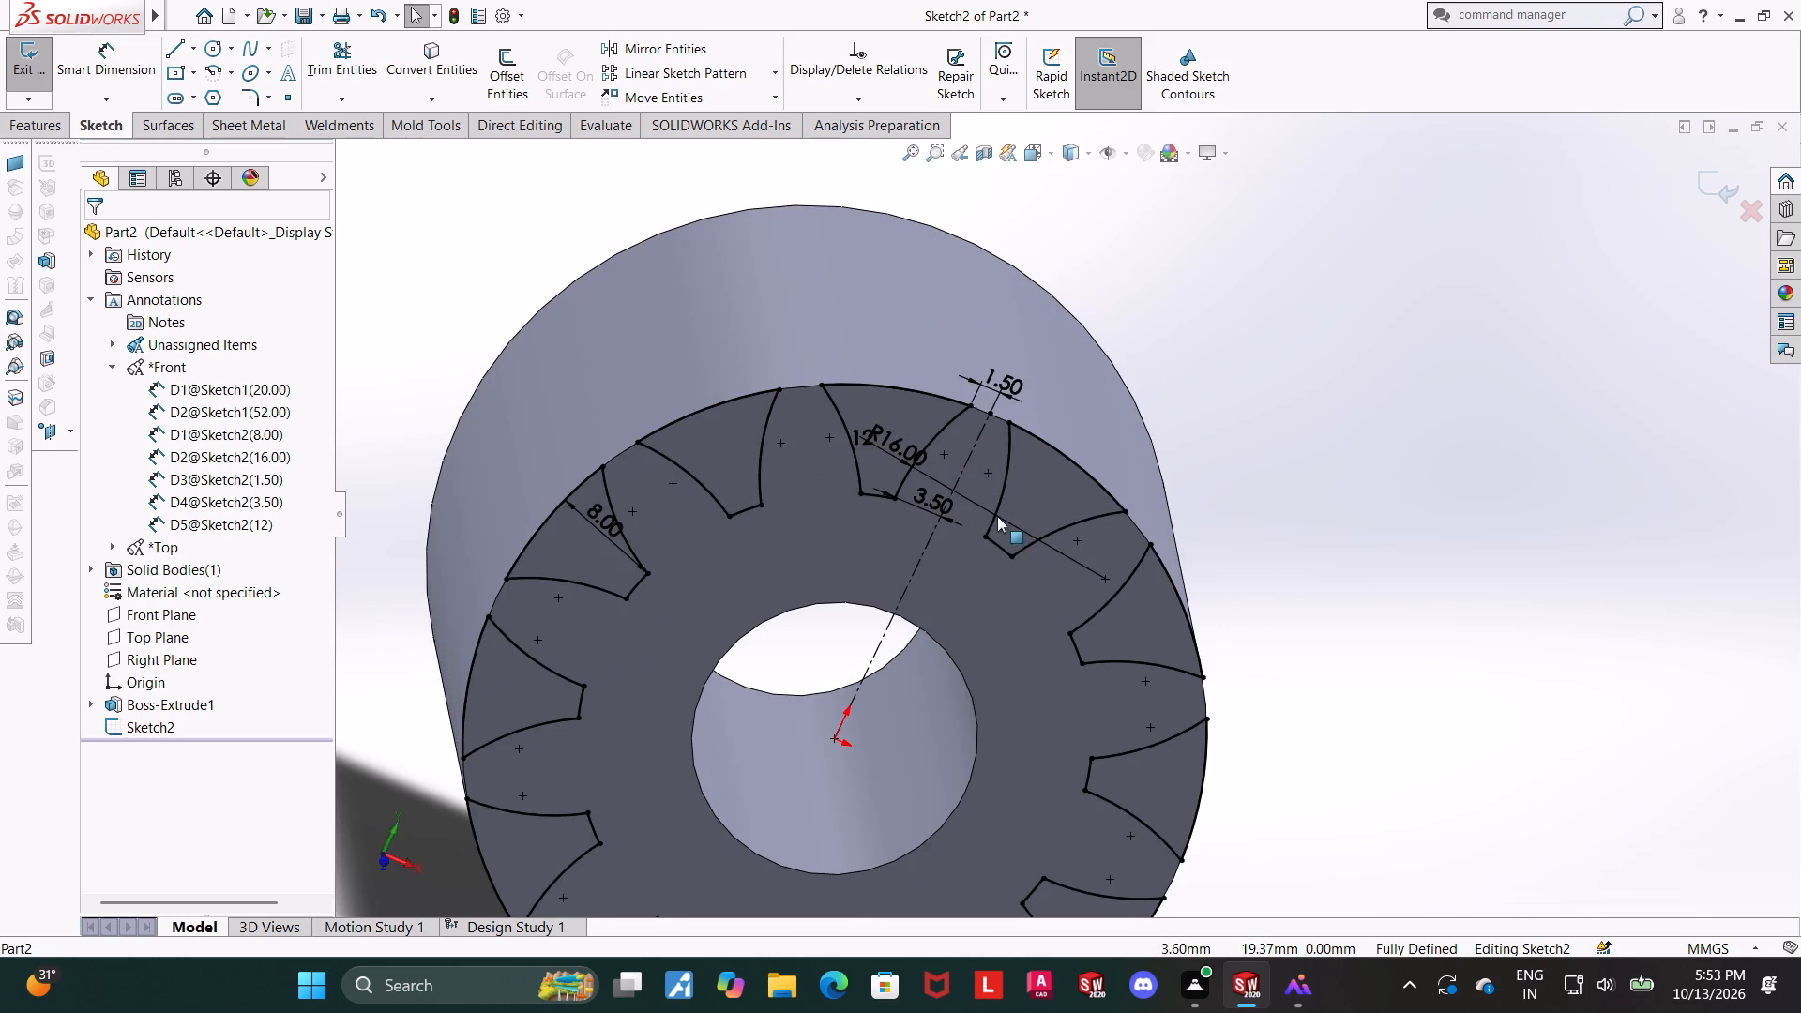
{"action": "scroll", "coordinate": [959, 515], "scroll_direction": "down", "scroll_amount": 1}
{"action": "scroll", "coordinate": [996, 515], "scroll_direction": "up", "scroll_amount": 3}
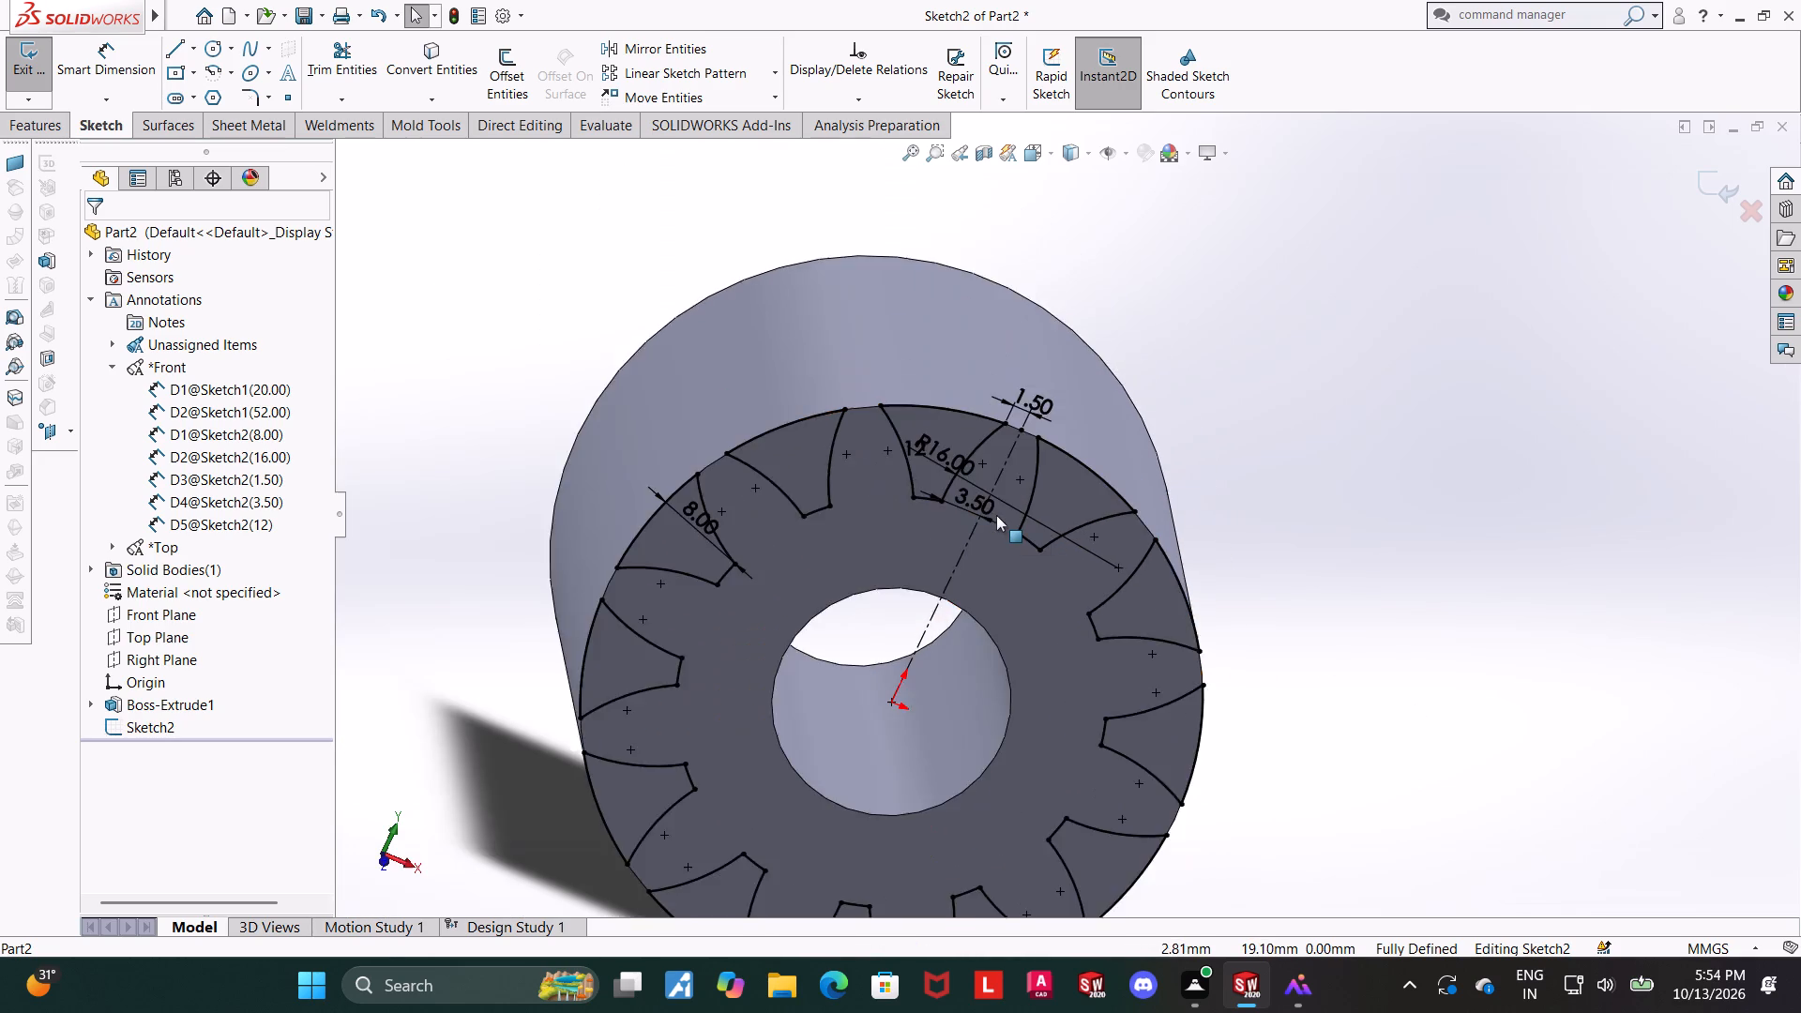
{"action": "middle_click_drag", "start_coordinate": [1000, 514], "coordinate": [1034, 601]}
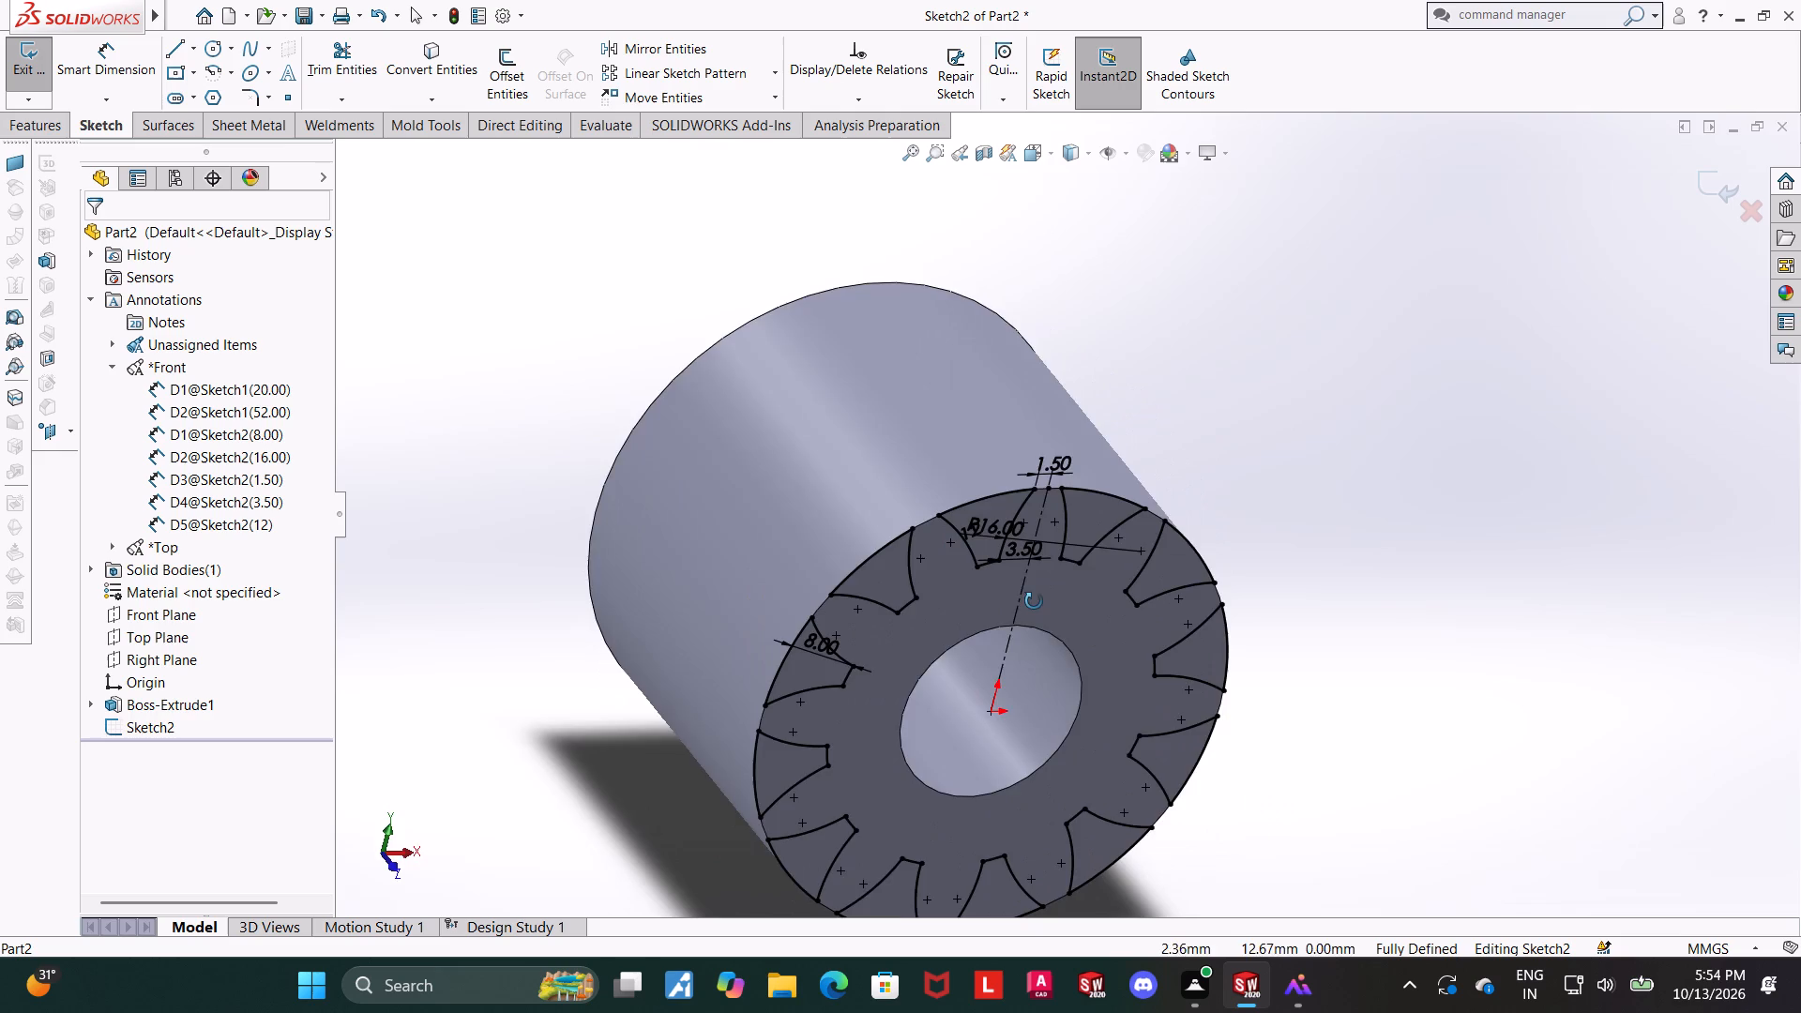
{"action": "middle_click_drag", "start_coordinate": [1034, 601], "coordinate": [994, 524]}
{"action": "key", "text": "Escape"}
{"action": "key", "text": "Escape"}
{"action": "scroll", "coordinate": [1274, 560], "scroll_direction": "up", "scroll_amount": 2}
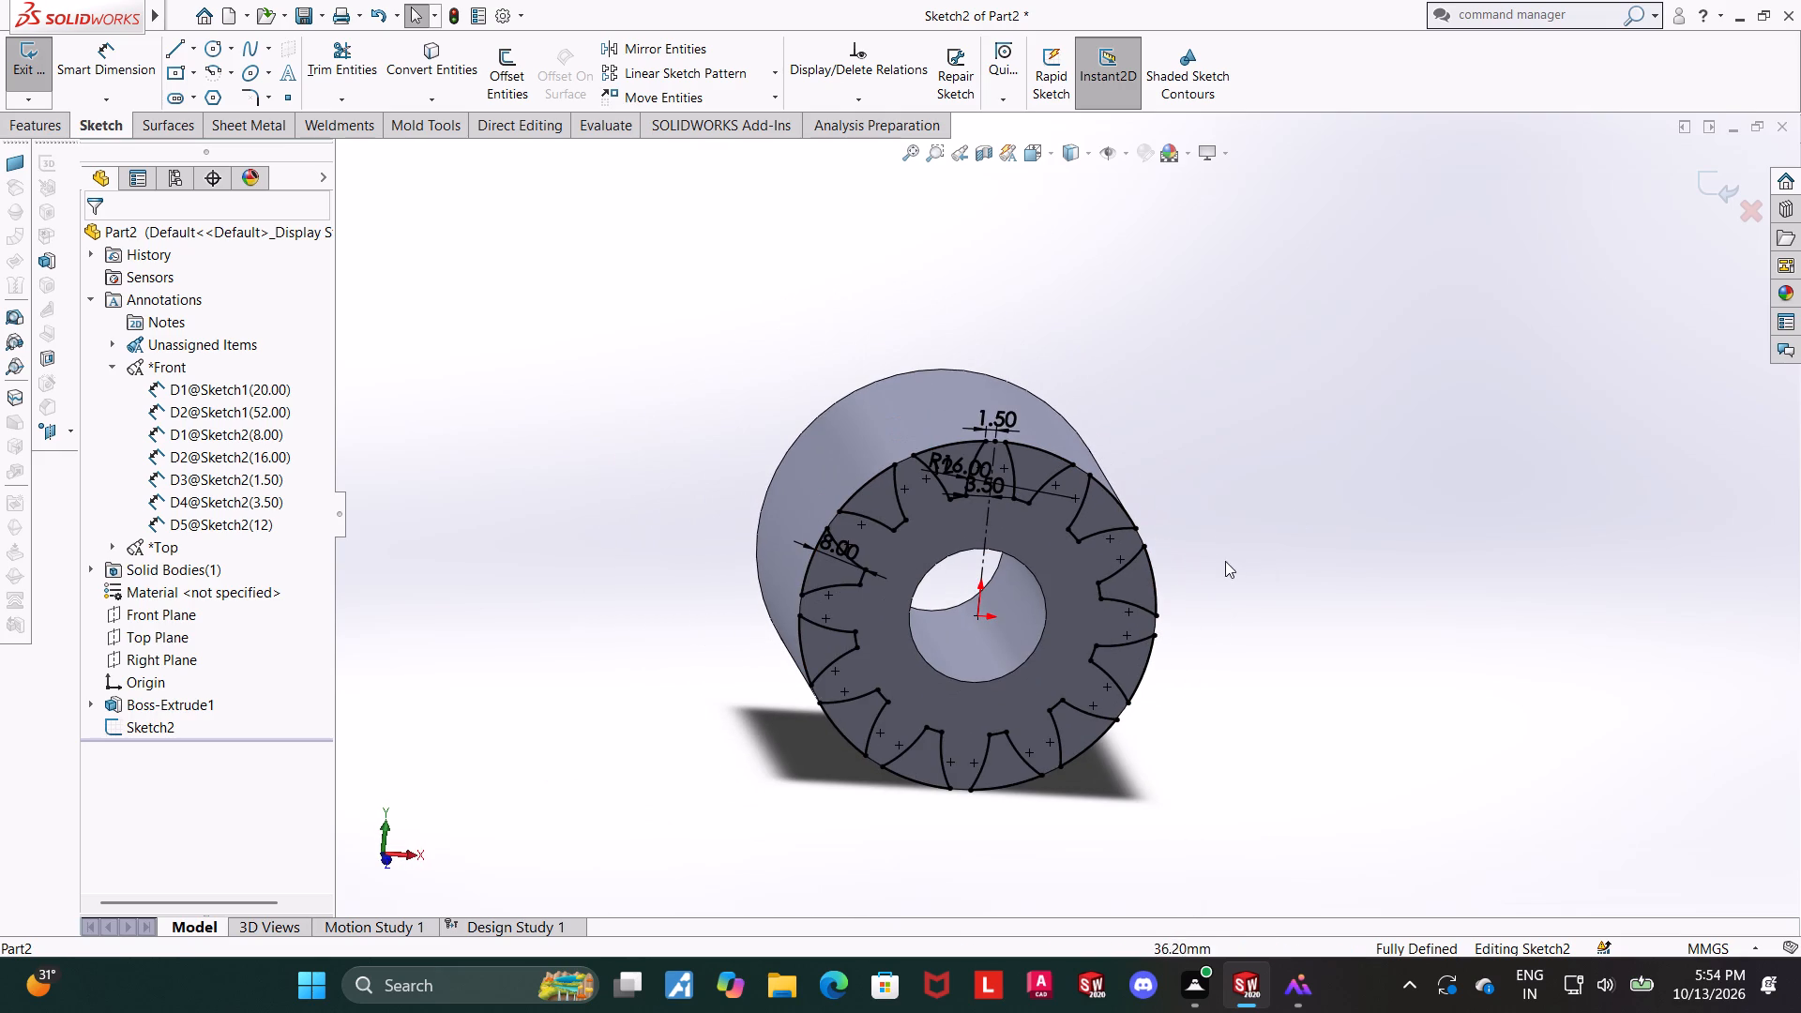
{"action": "left_click", "coordinate": [1021, 150]}
{"action": "left_click", "coordinate": [897, 595]}
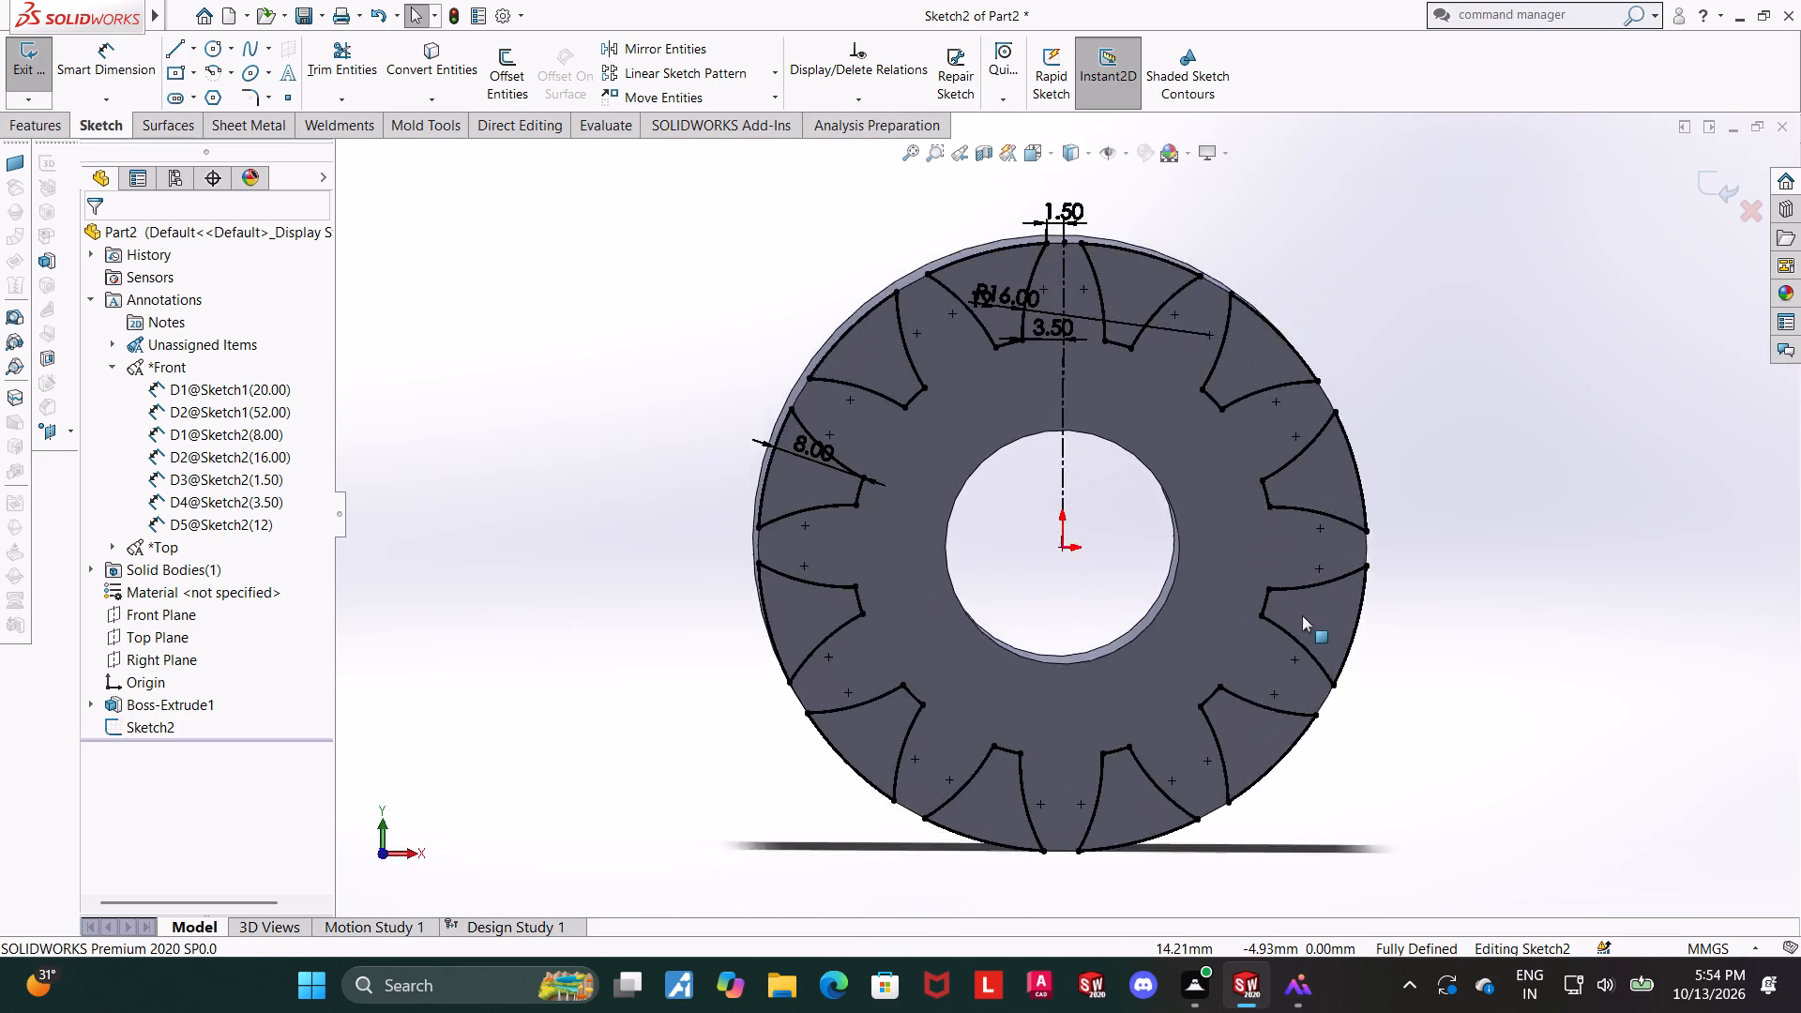
Exit the tooth-gap sketch discarding its changes, and delete that sketch from the gear part.
{"action": "right_click", "coordinate": [135, 736]}
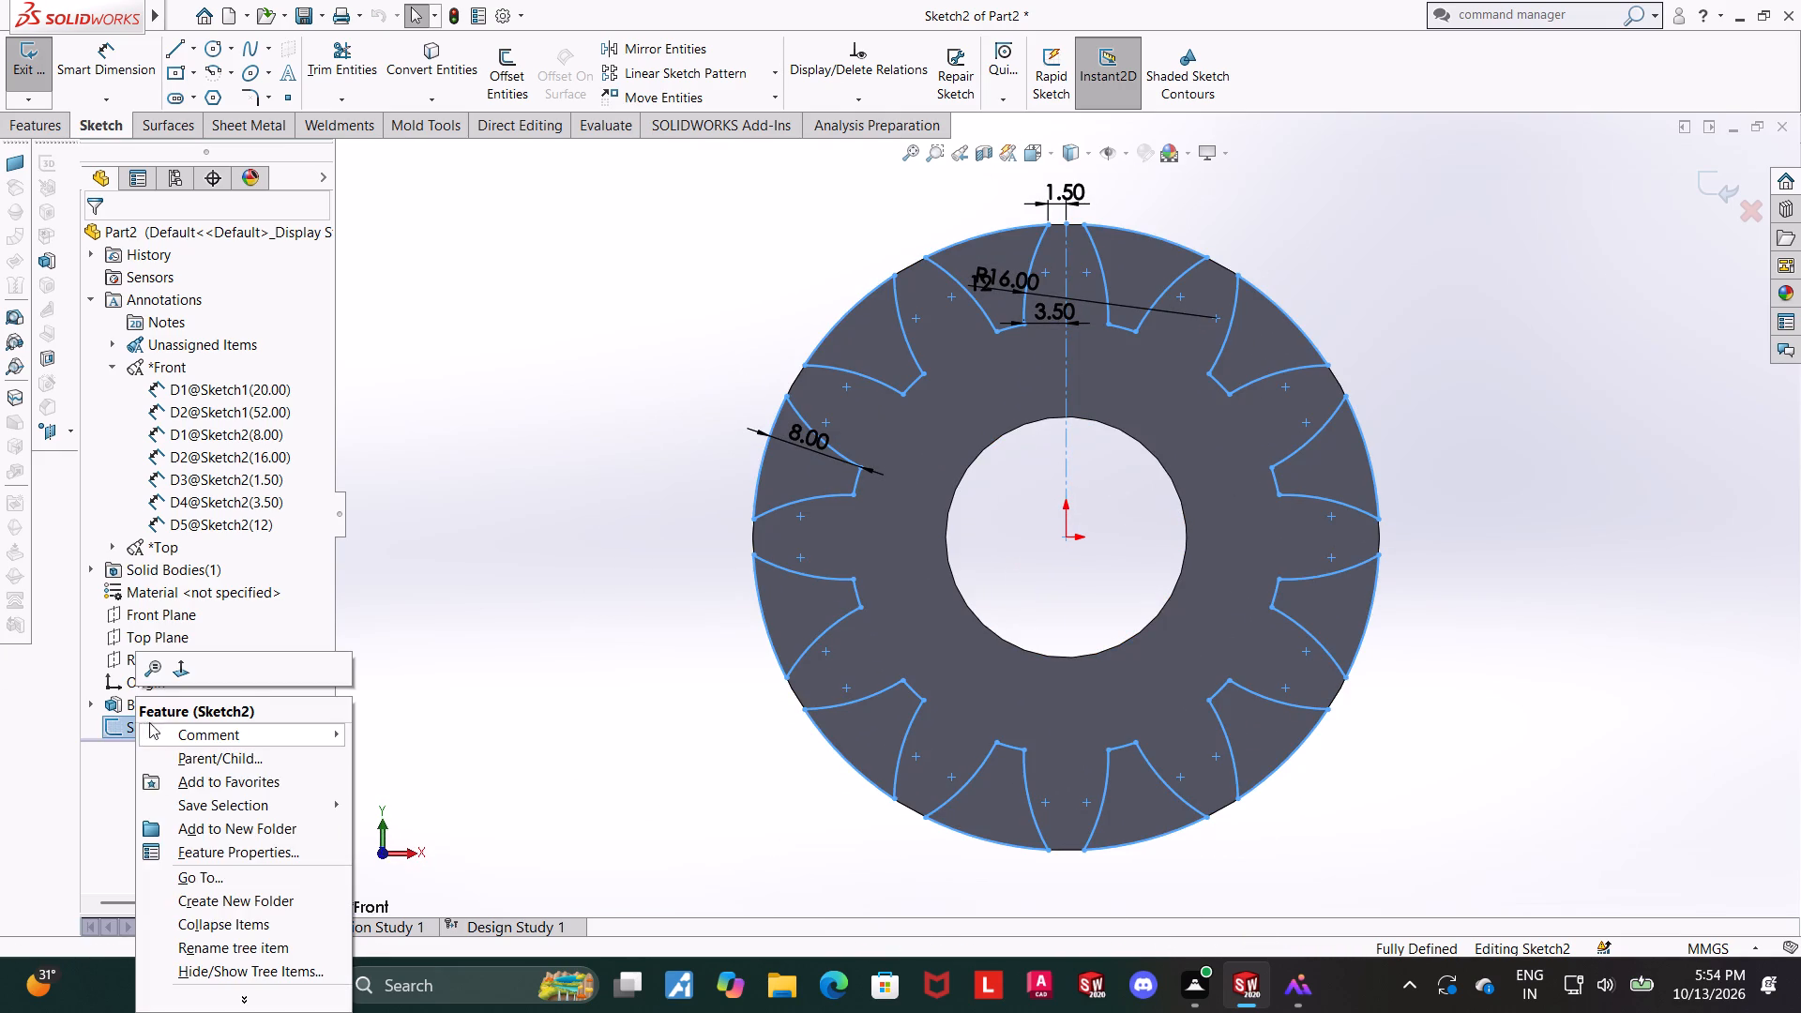
{"action": "key", "text": "Escape"}
{"action": "key", "text": "Escape"}
{"action": "right_click", "coordinate": [136, 722]}
{"action": "key", "text": "Escape"}
{"action": "key", "text": "Escape"}
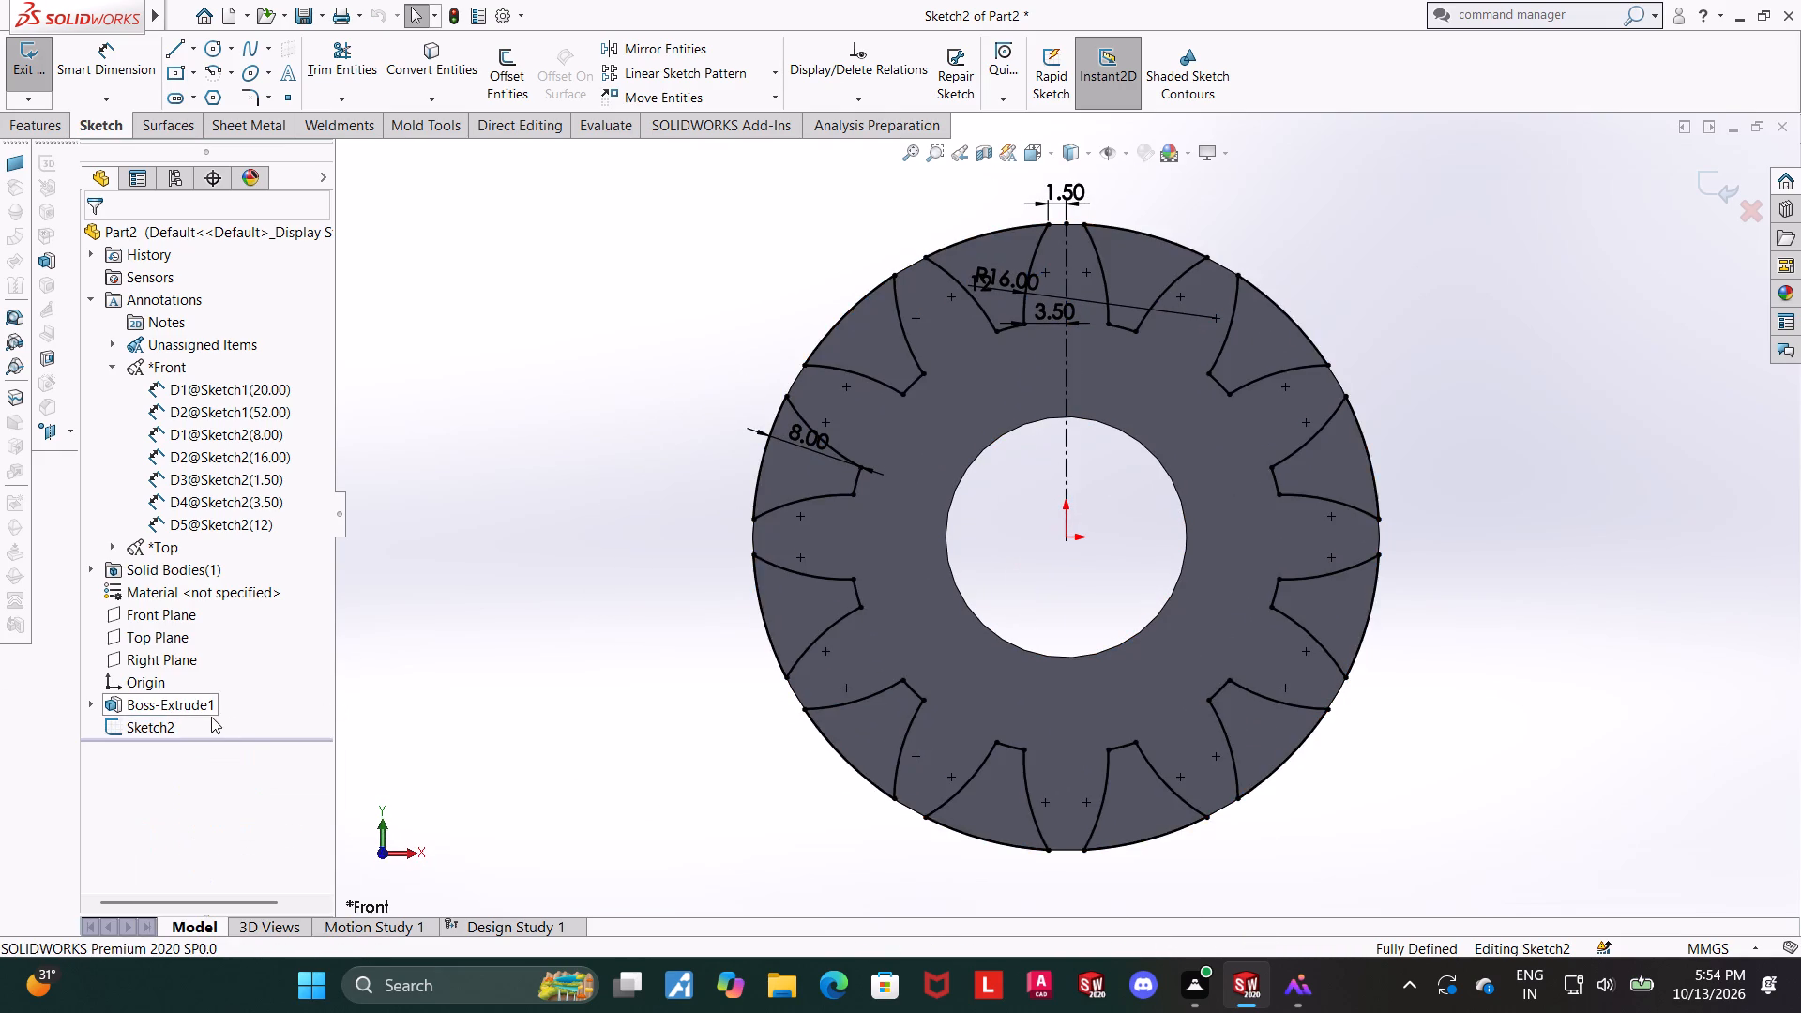
{"action": "right_click", "coordinate": [171, 721]}
{"action": "key", "text": "Escape"}
{"action": "scroll", "coordinate": [774, 618], "scroll_direction": "up", "scroll_amount": 2}
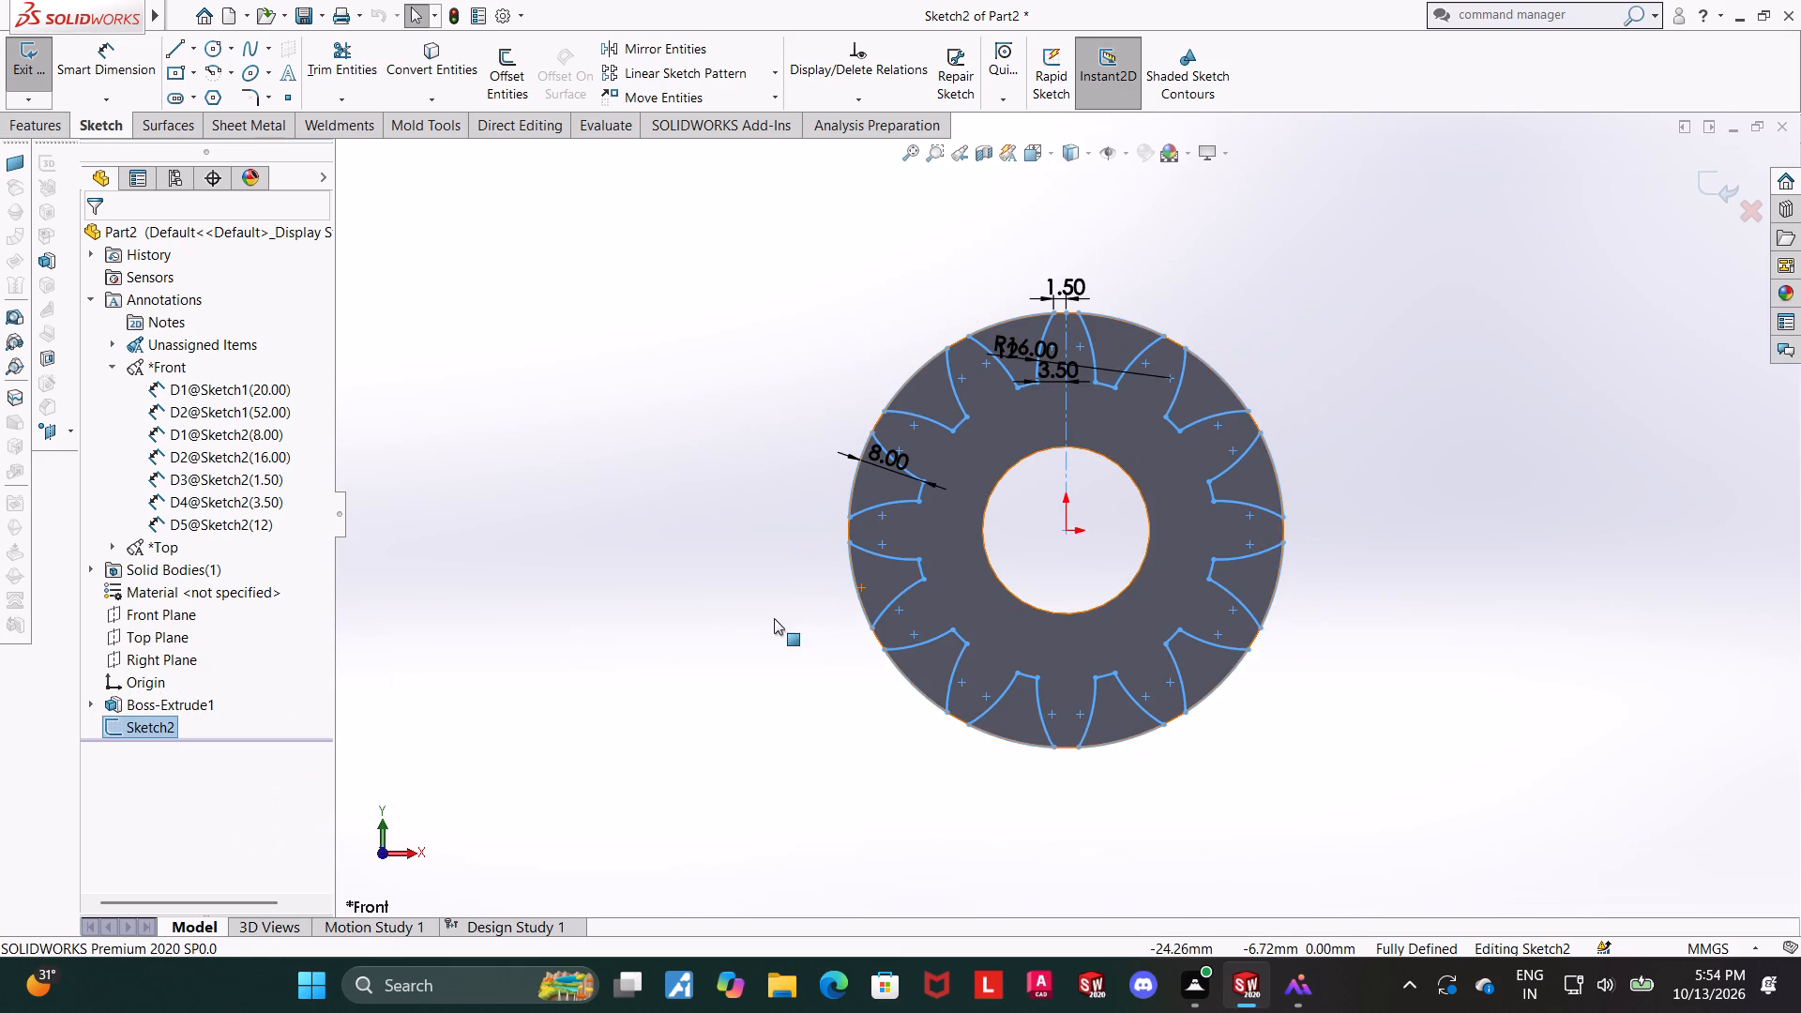
{"action": "left_click", "coordinate": [1740, 211]}
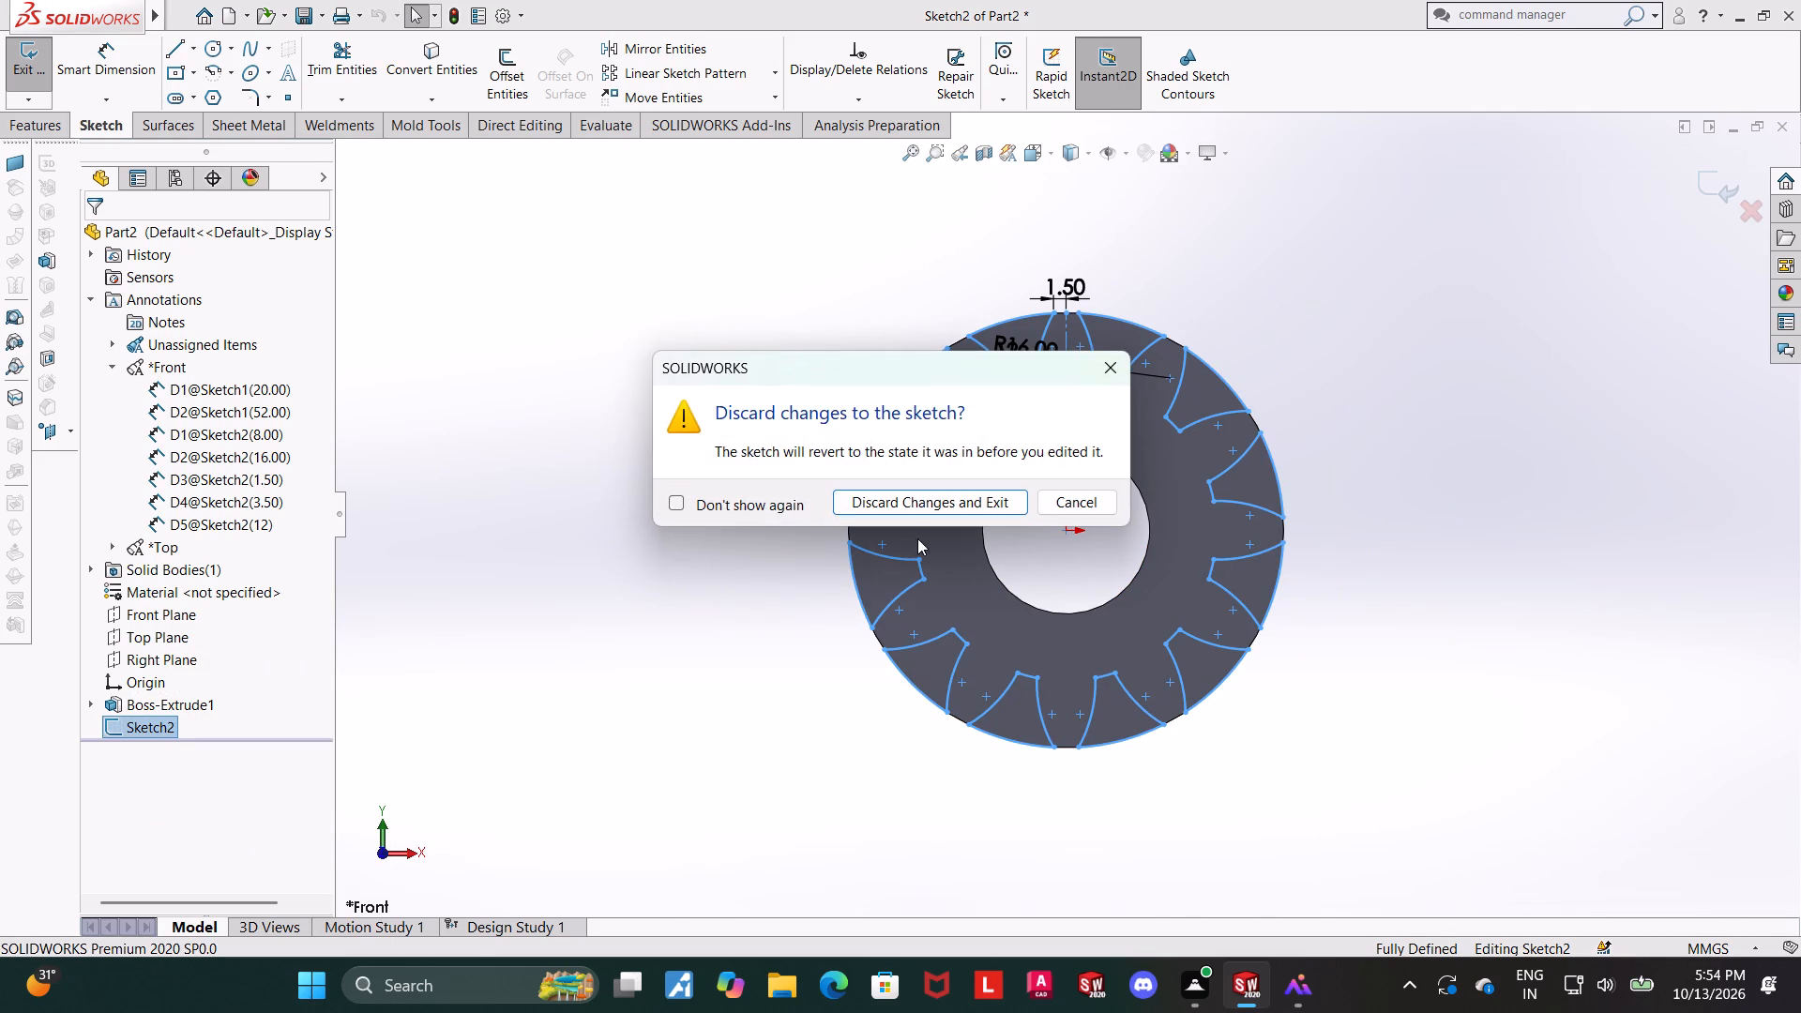
{"action": "left_click", "coordinate": [900, 499]}
{"action": "right_click", "coordinate": [113, 727]}
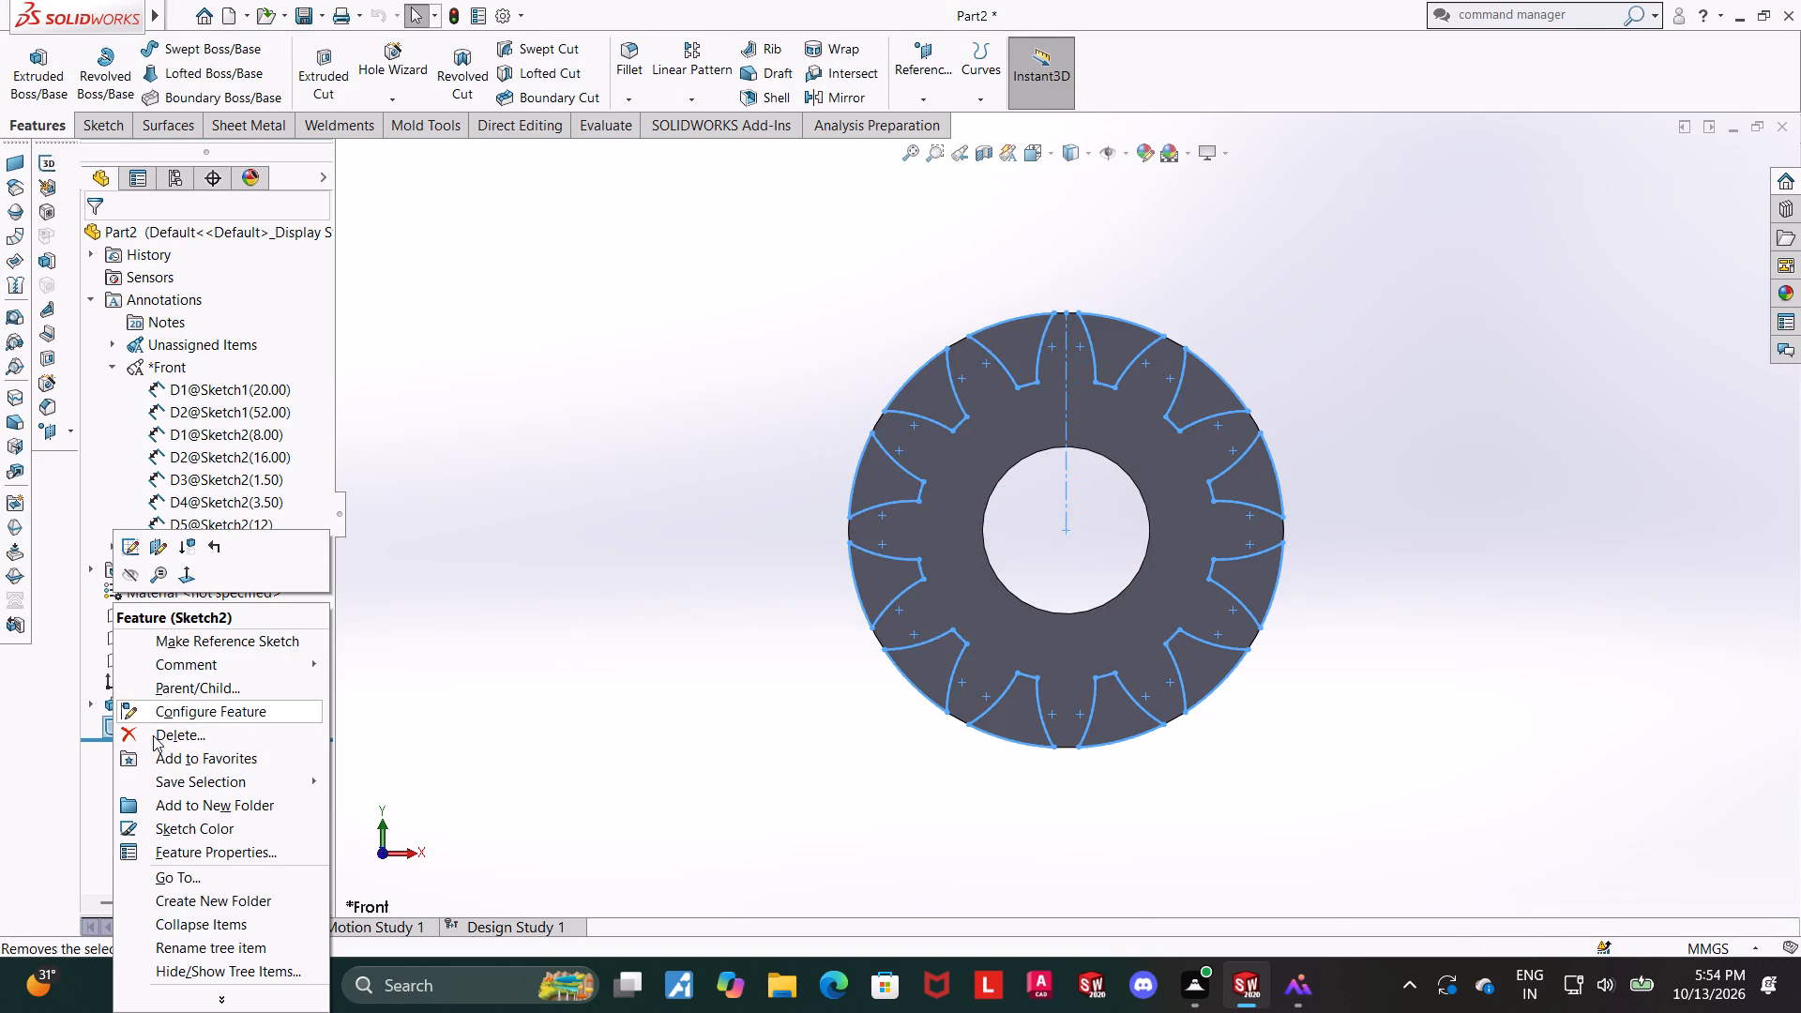
{"action": "left_click", "coordinate": [153, 736]}
{"action": "left_click", "coordinate": [1068, 357]}
Start a new sketch on the blank's front face and convert the outer circular edge into a sketch circle.
{"action": "right_click", "coordinate": [1022, 389]}
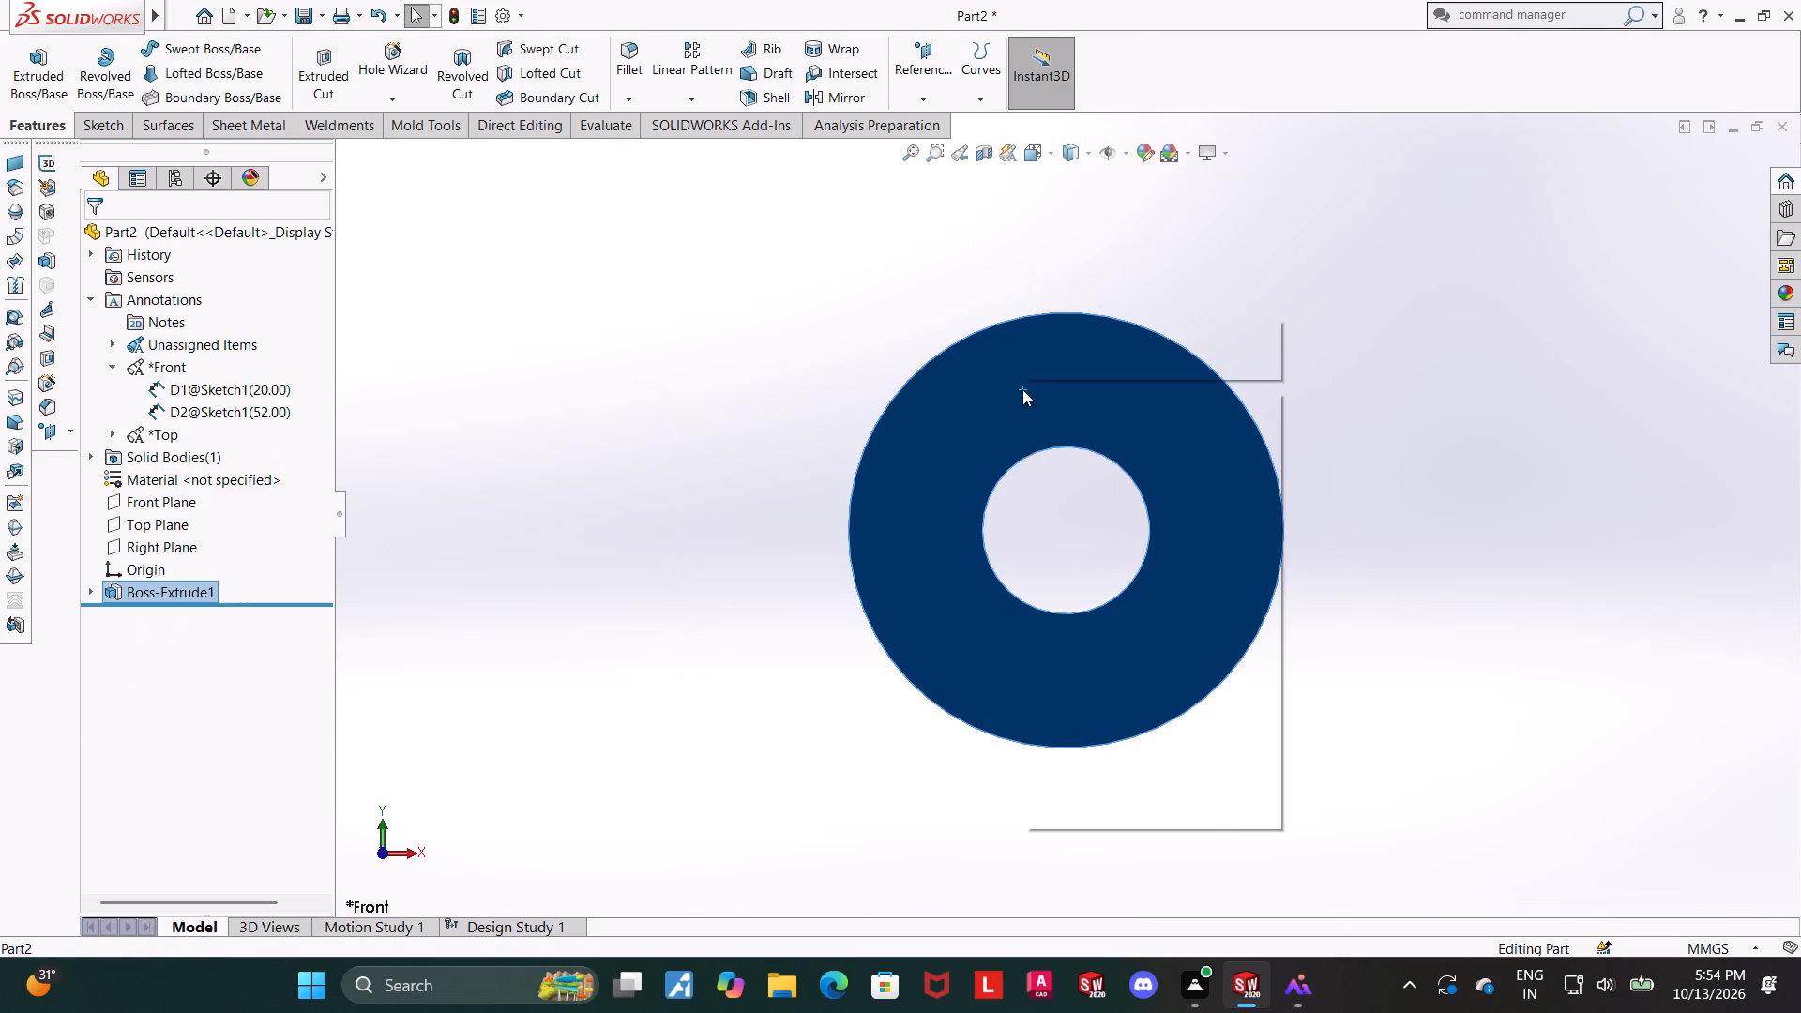
{"action": "left_click", "coordinate": [1074, 365]}
{"action": "left_click", "coordinate": [131, 611]}
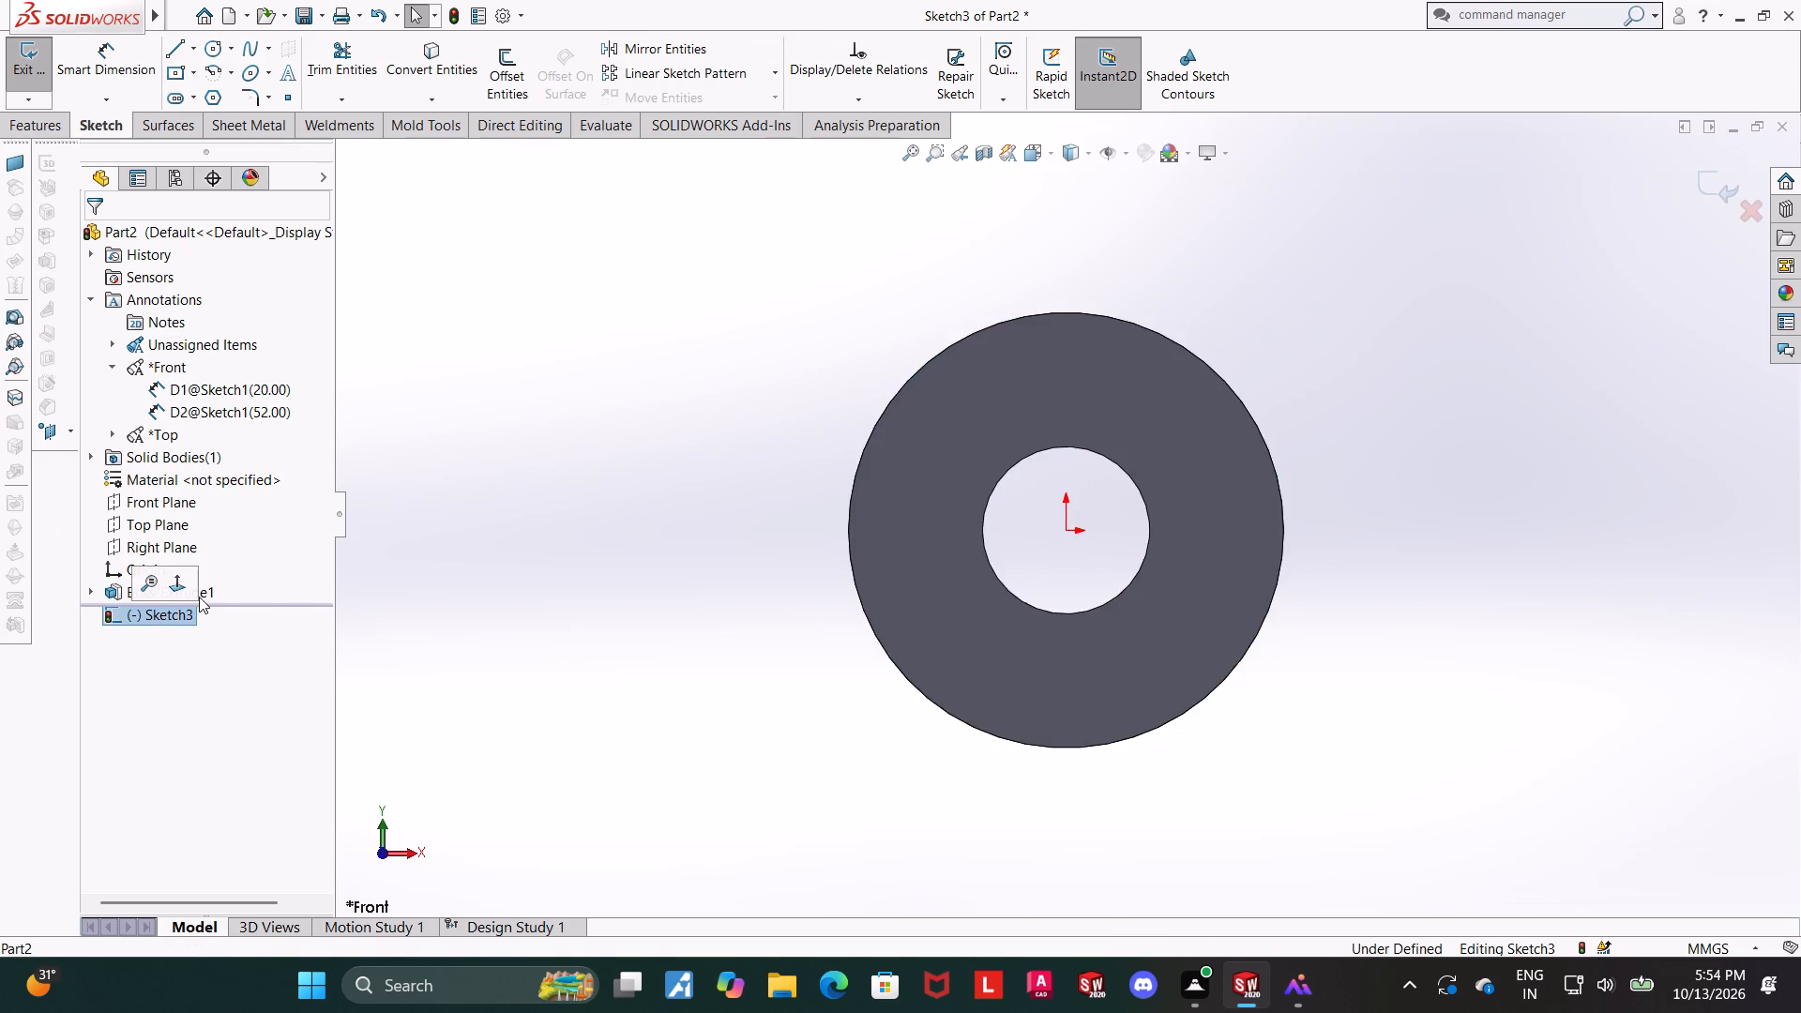
{"action": "left_click", "coordinate": [1385, 411]}
{"action": "scroll", "coordinate": [1379, 506], "scroll_direction": "down", "scroll_amount": 2}
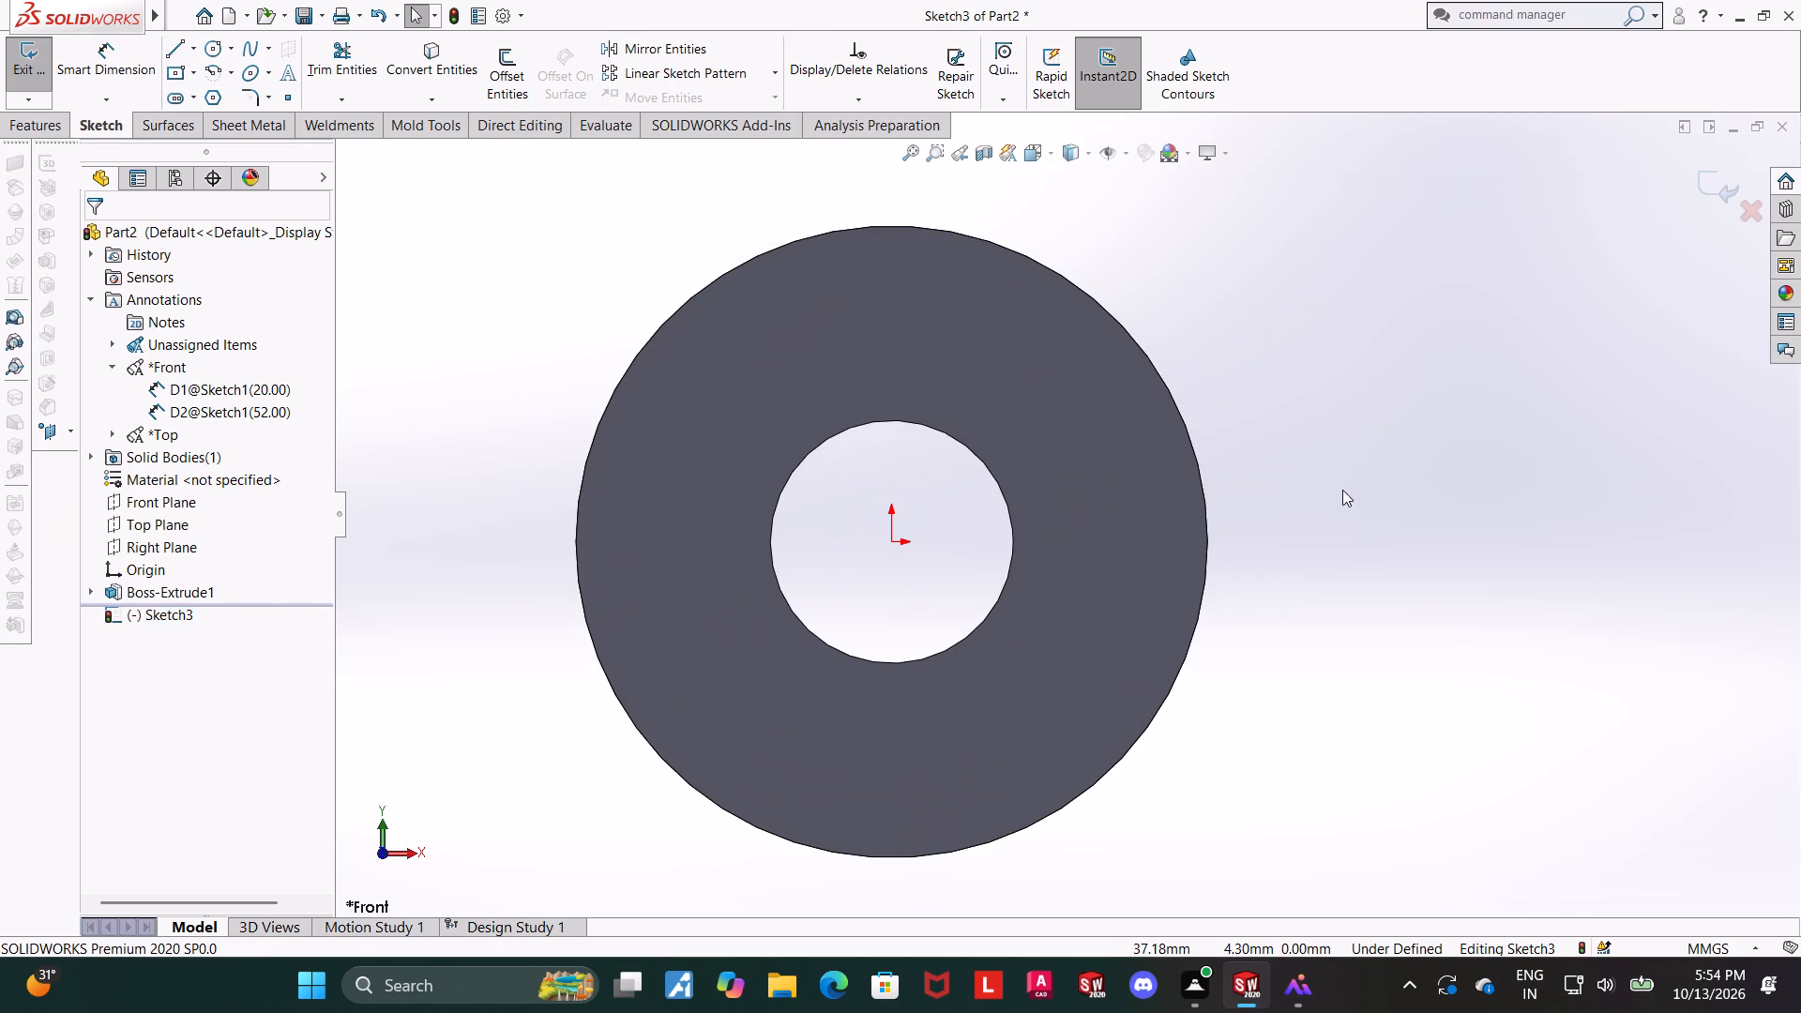
{"action": "left_click", "coordinate": [439, 61]}
{"action": "left_click", "coordinate": [907, 227]}
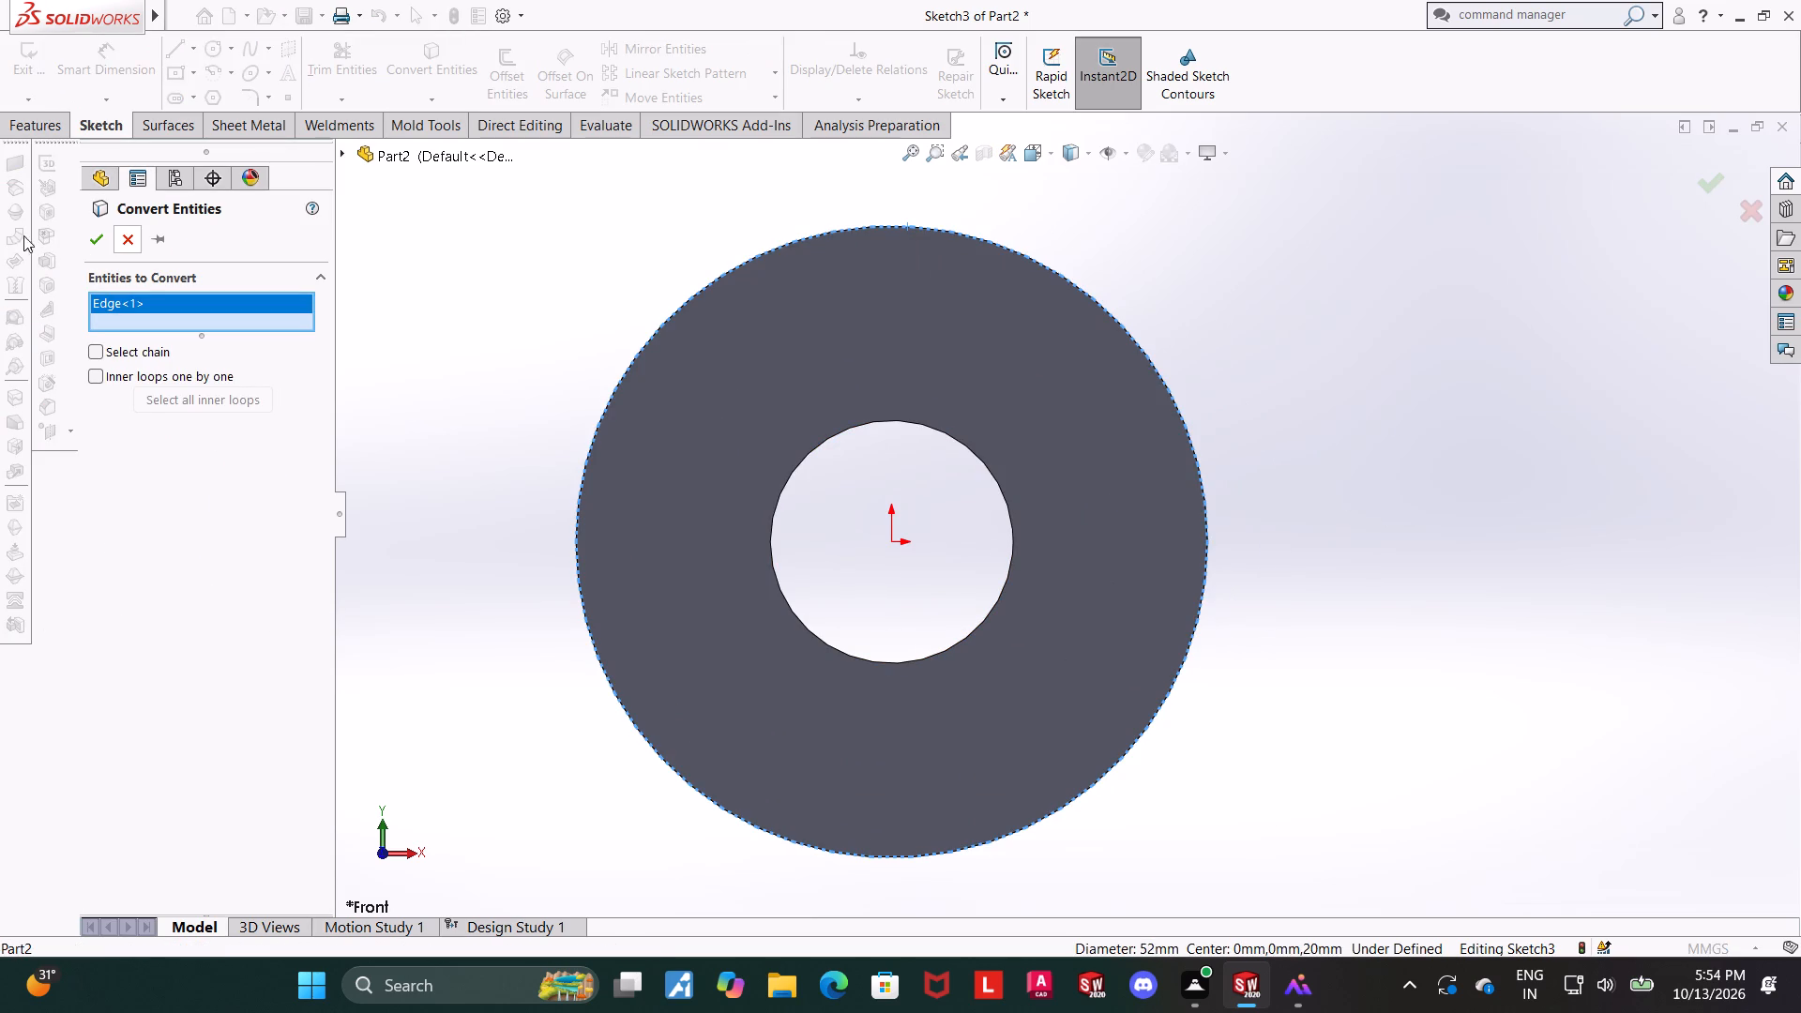
{"action": "left_click", "coordinate": [88, 234]}
{"action": "left_click", "coordinate": [596, 276]}
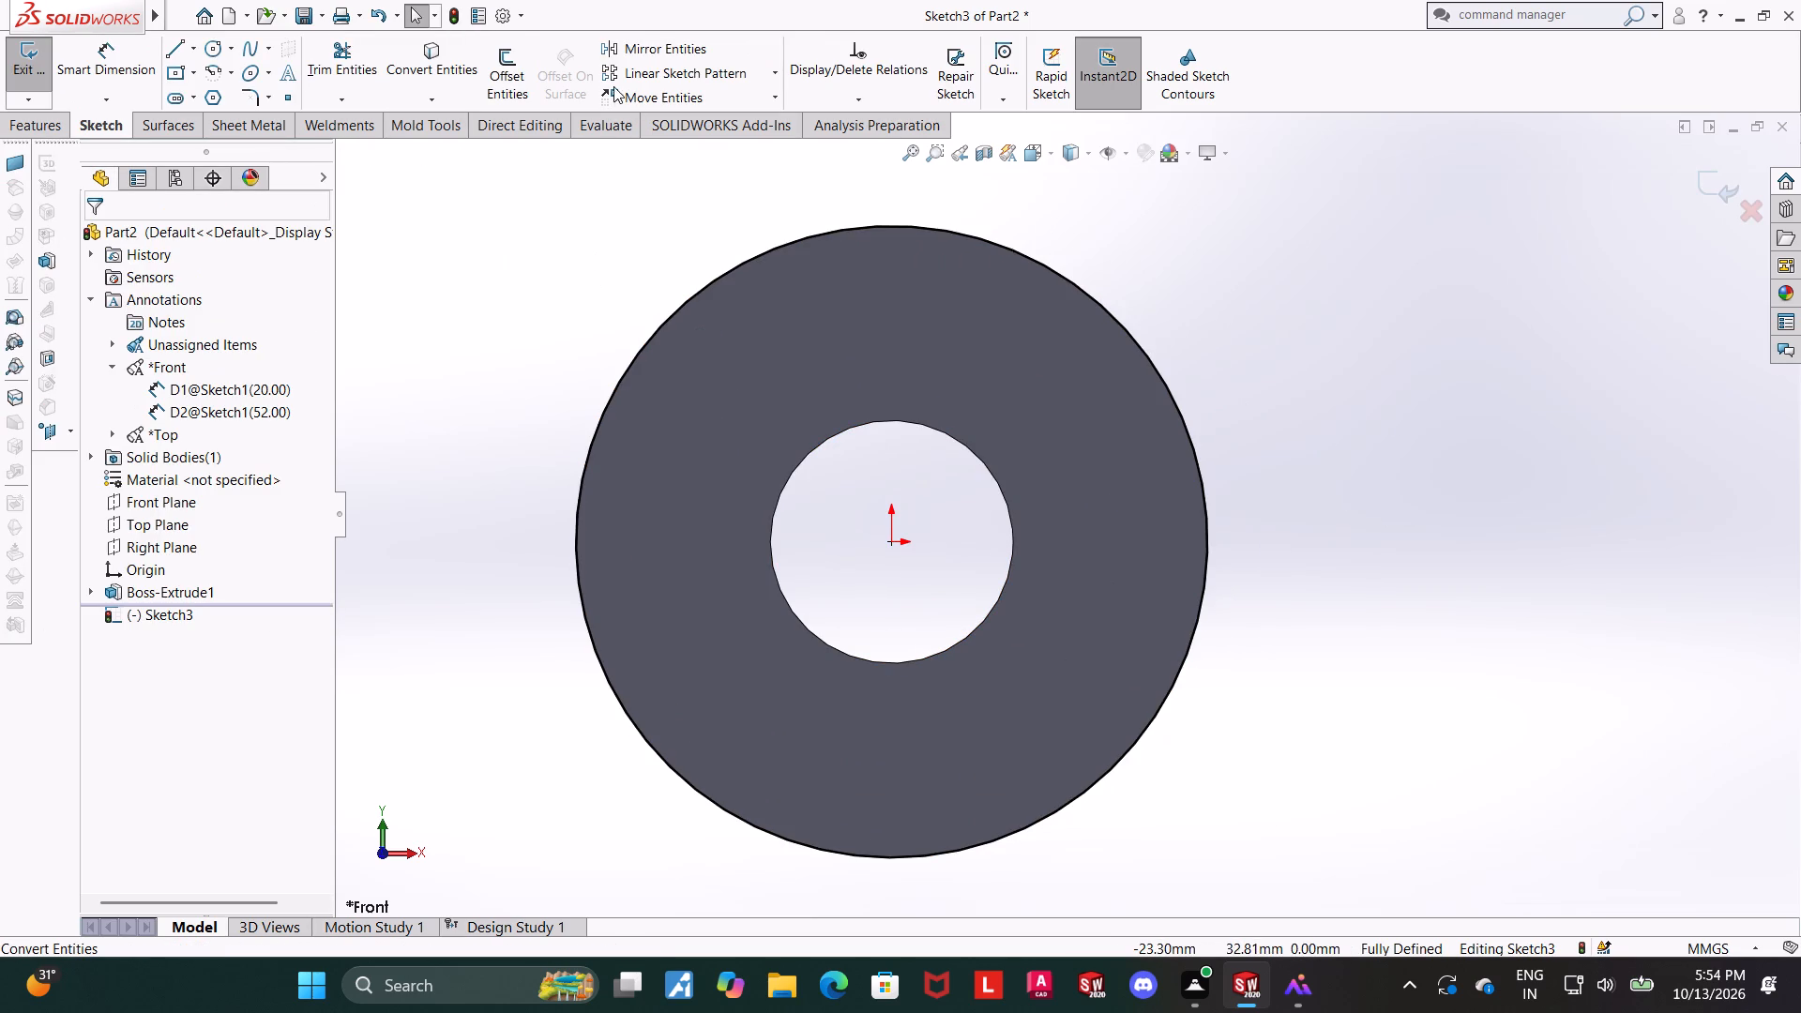
Offset the converted outer circle inward by 8 mm.
{"action": "left_click", "coordinate": [515, 71]}
{"action": "left_click", "coordinate": [736, 270]}
{"action": "middle_click_drag", "start_coordinate": [585, 321], "coordinate": [616, 367]}
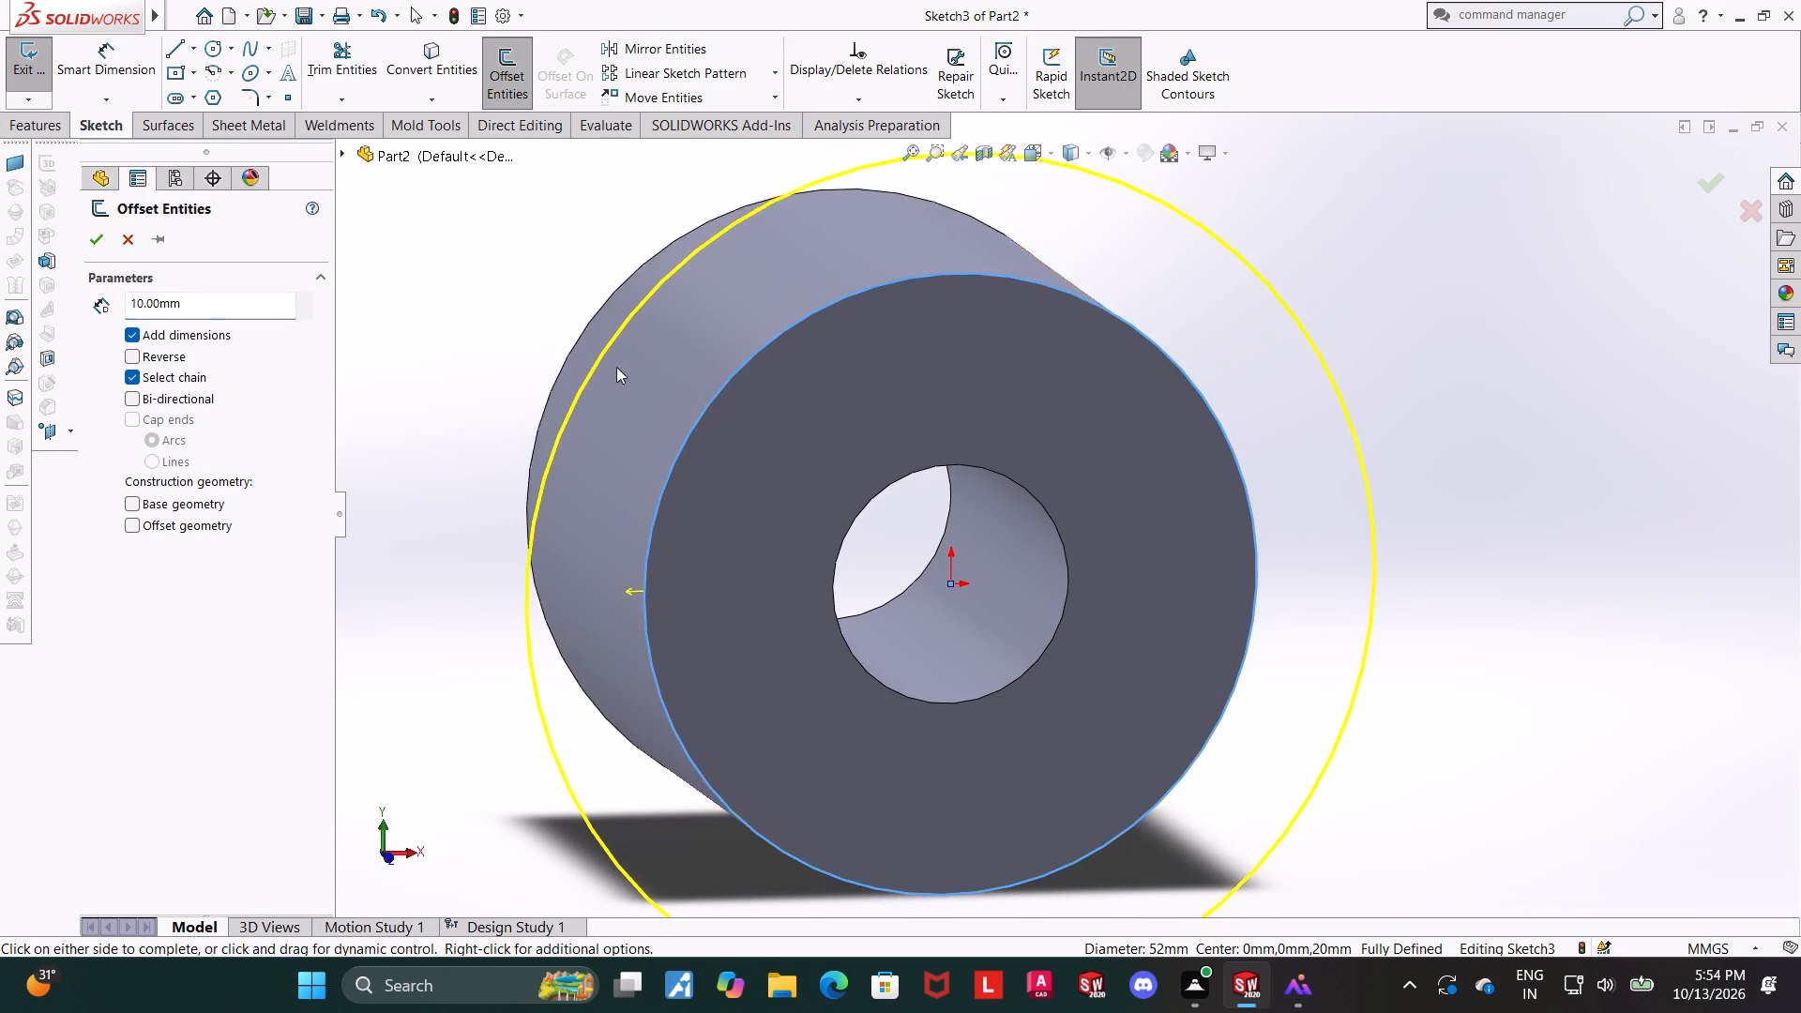
{"action": "middle_click_drag", "start_coordinate": [616, 367], "coordinate": [615, 367]}
{"action": "left_click", "coordinate": [138, 355]}
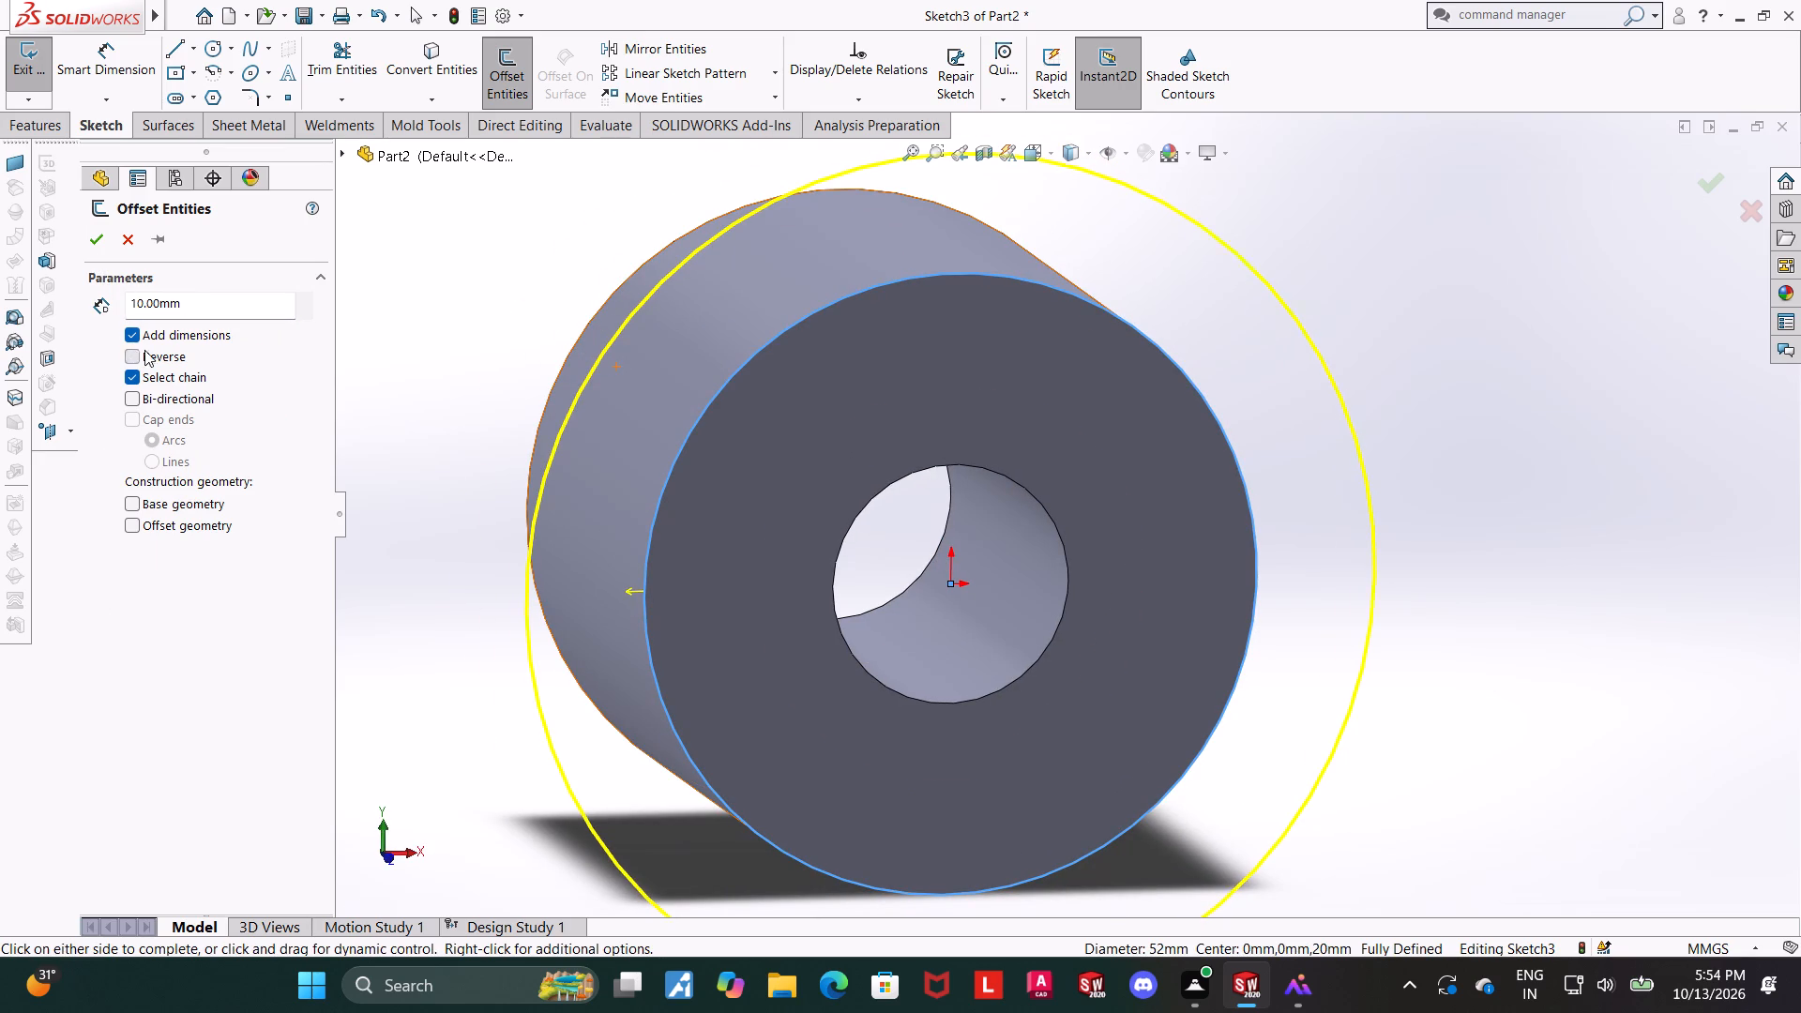
{"action": "key", "text": "8"}
{"action": "key", "text": "Return"}
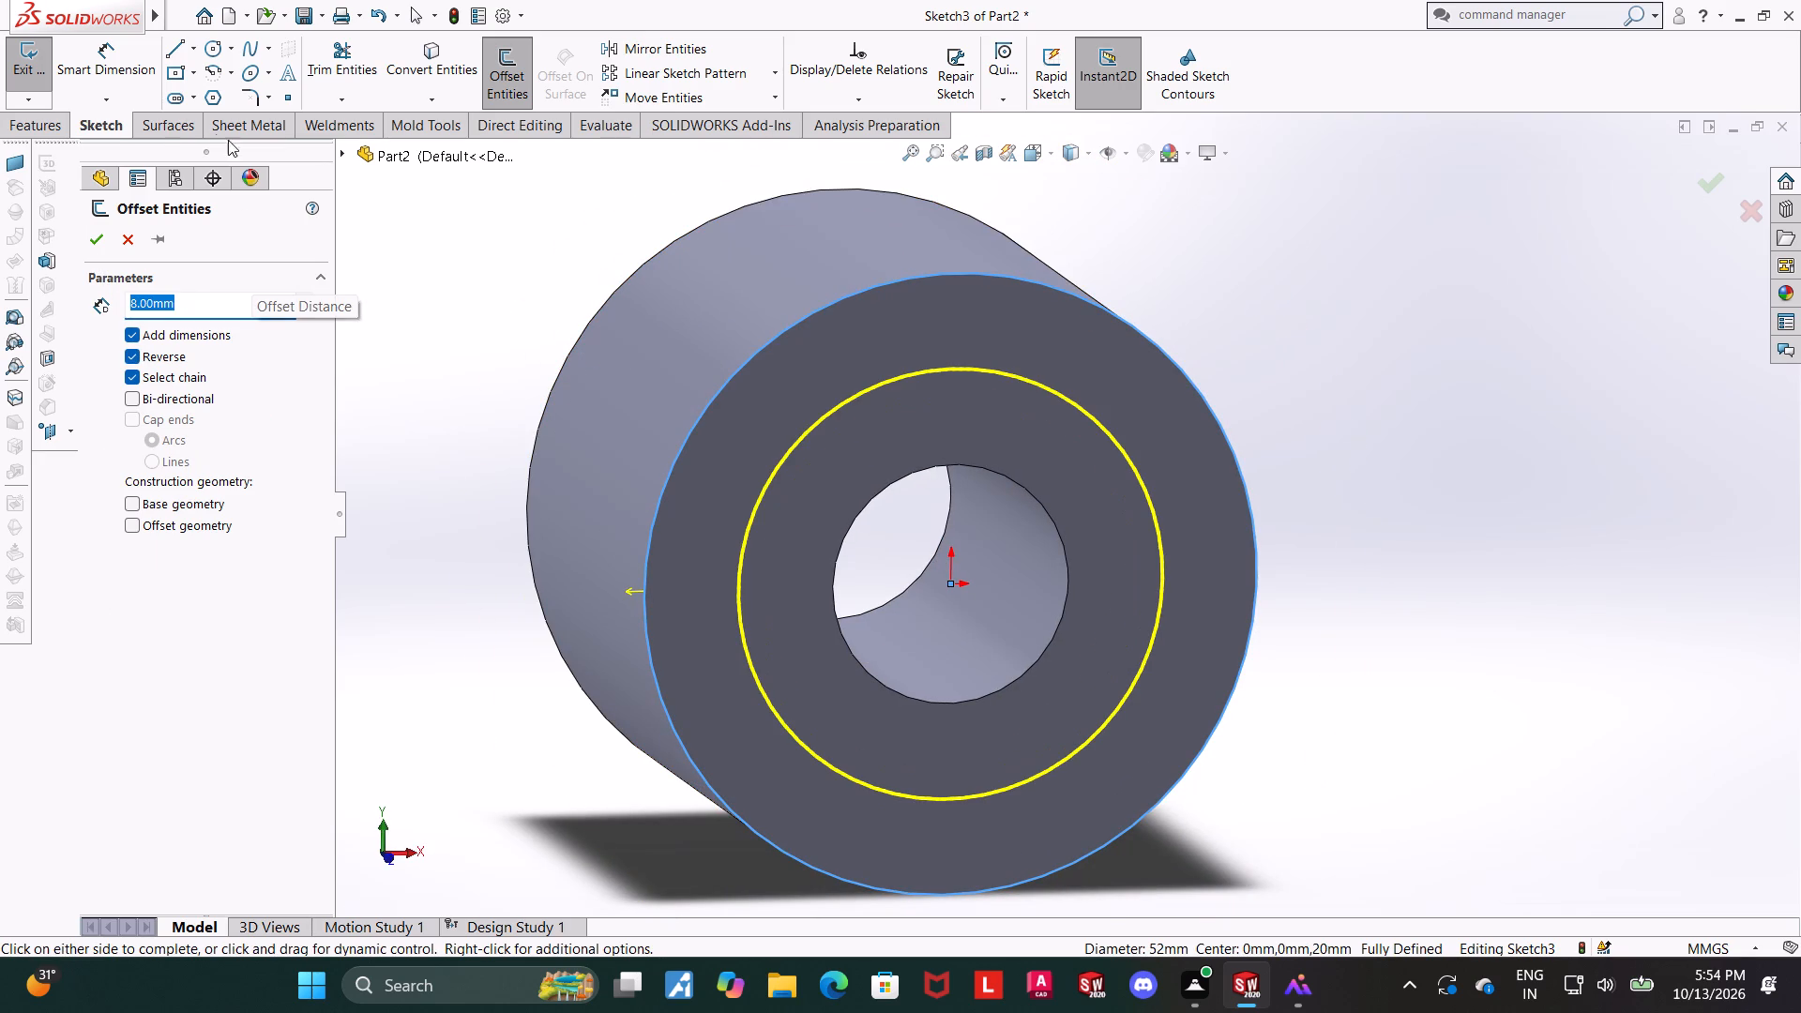
{"action": "left_click", "coordinate": [98, 232]}
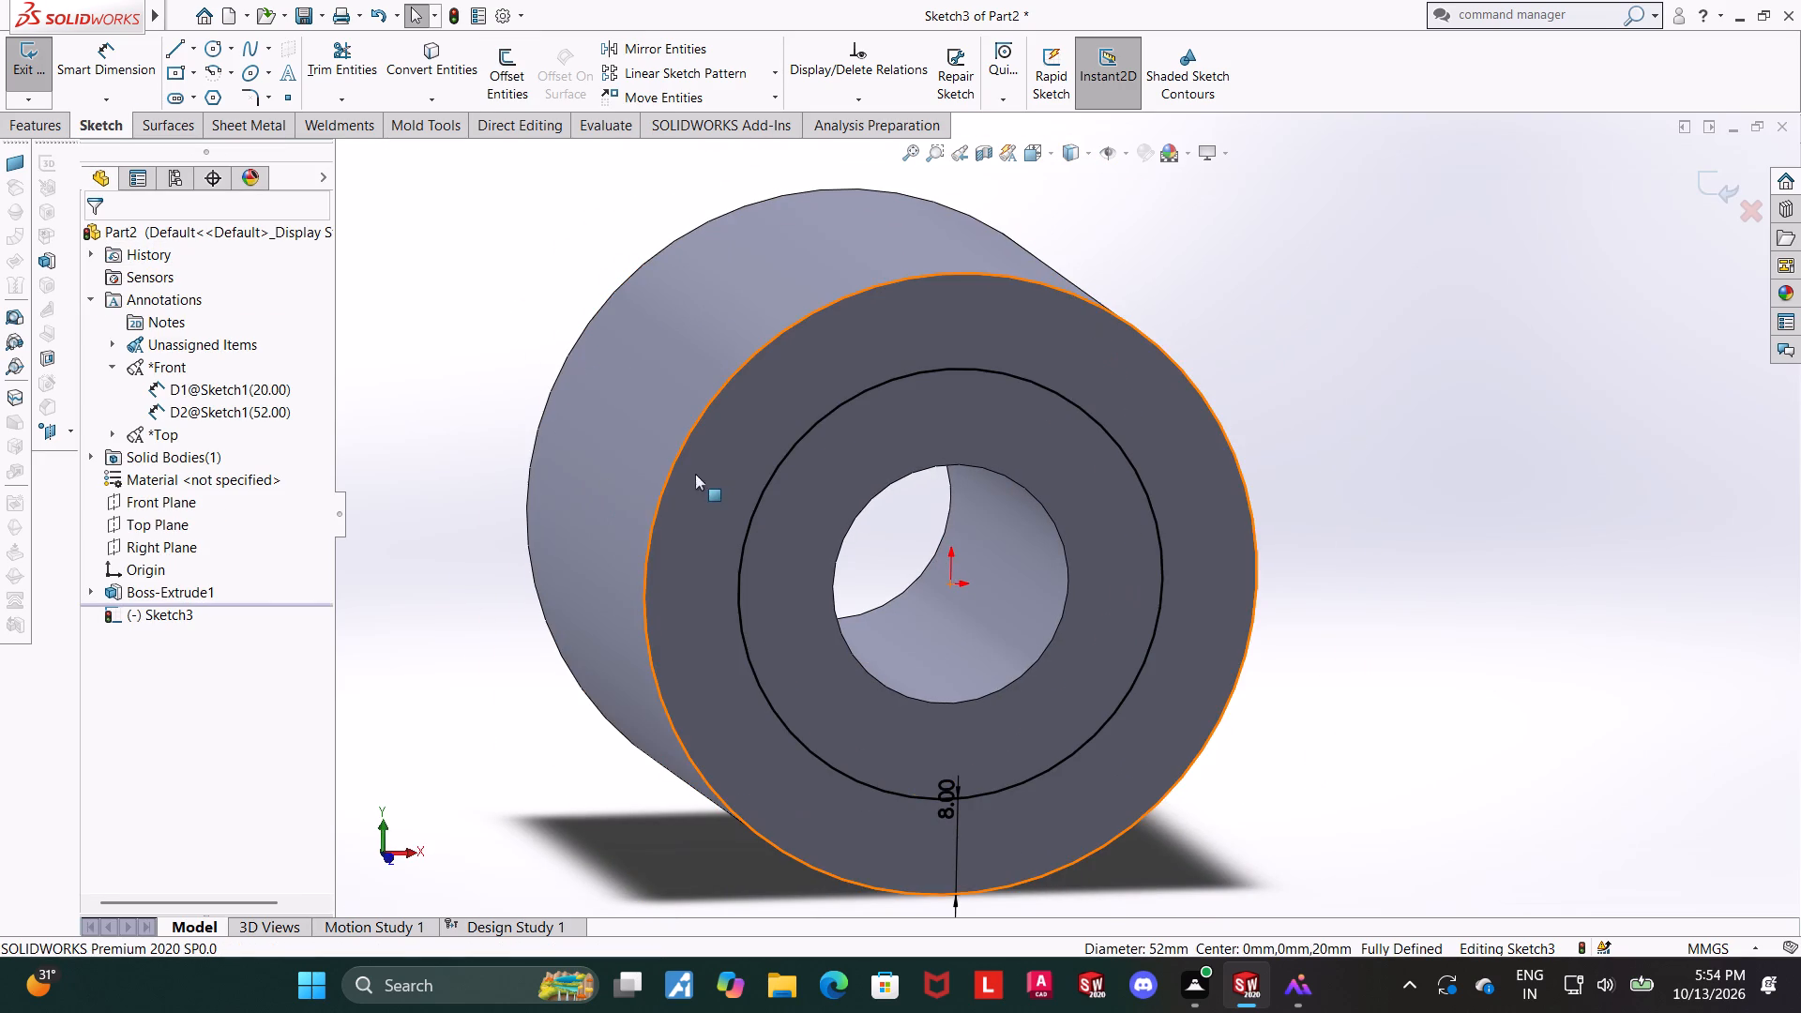
{"action": "left_click", "coordinate": [681, 449]}
{"action": "left_click", "coordinate": [495, 494]}
View the sketch normal to its plane and draw a vertical centerline from the origin to just above the outer circle.
{"action": "scroll", "coordinate": [1230, 552], "scroll_direction": "up", "scroll_amount": 2}
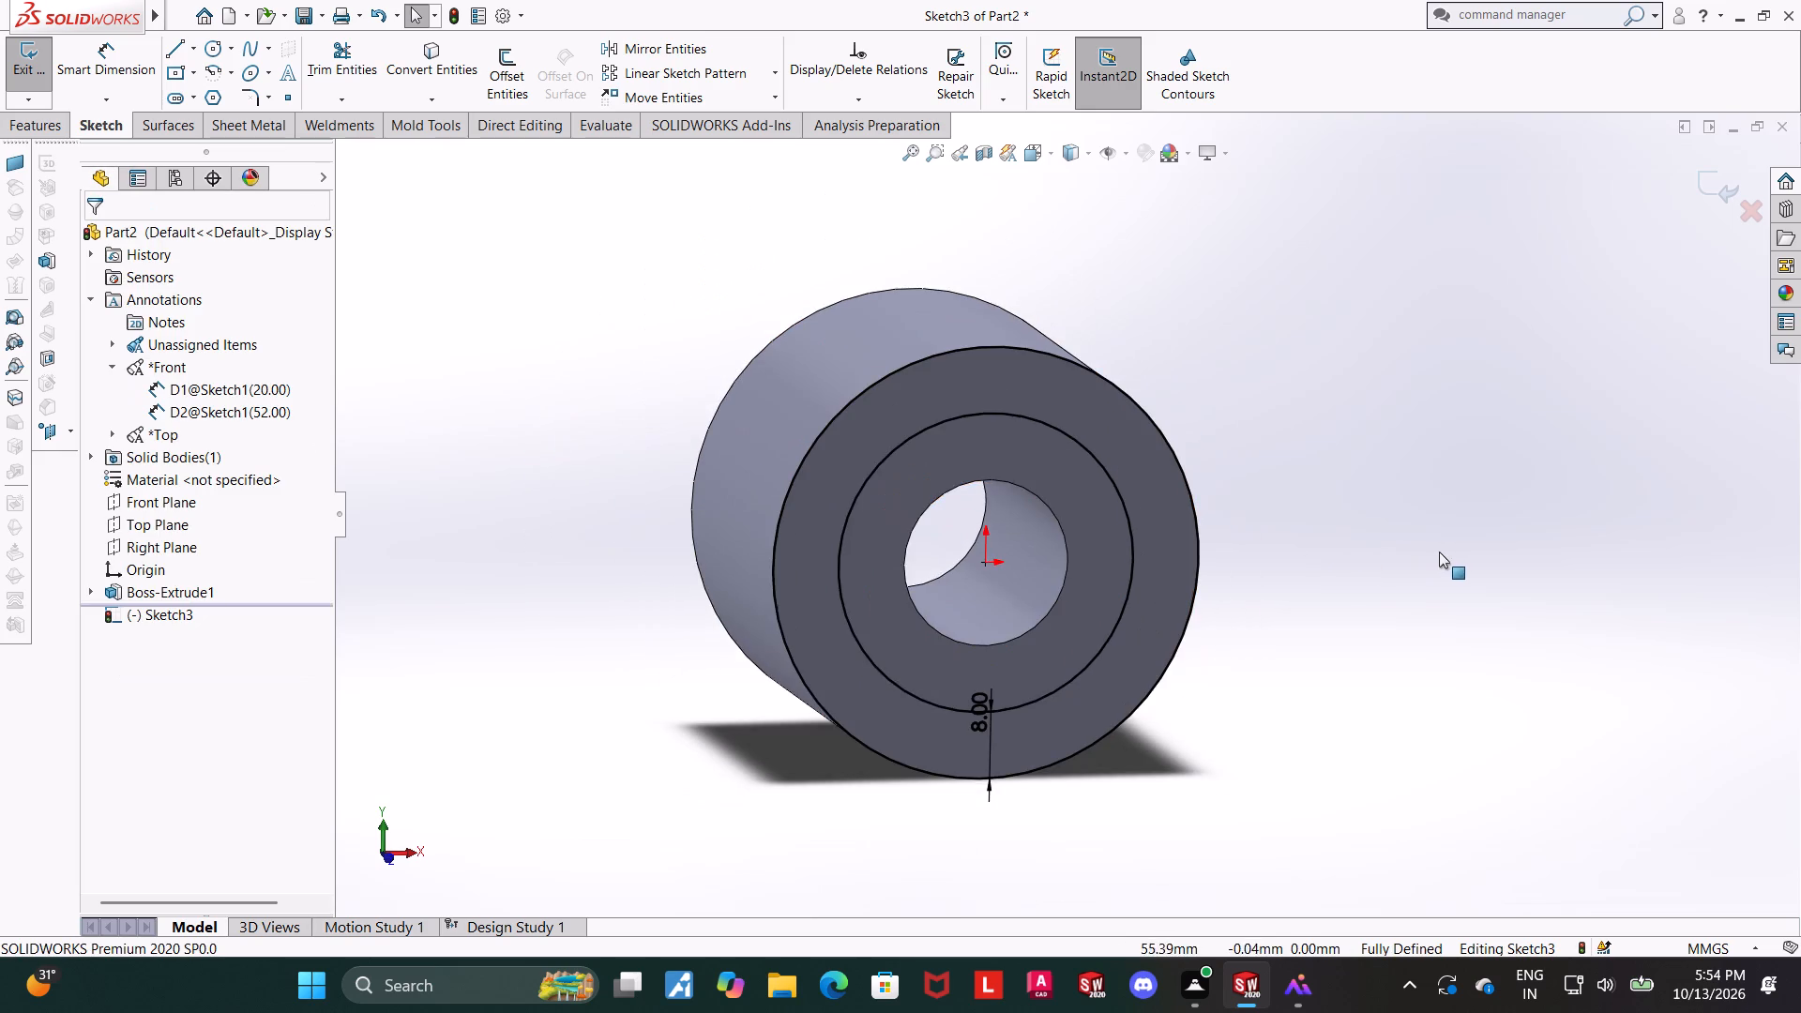
{"action": "middle_click_drag", "start_coordinate": [1449, 555], "coordinate": [1489, 639]}
{"action": "left_click", "coordinate": [189, 609]}
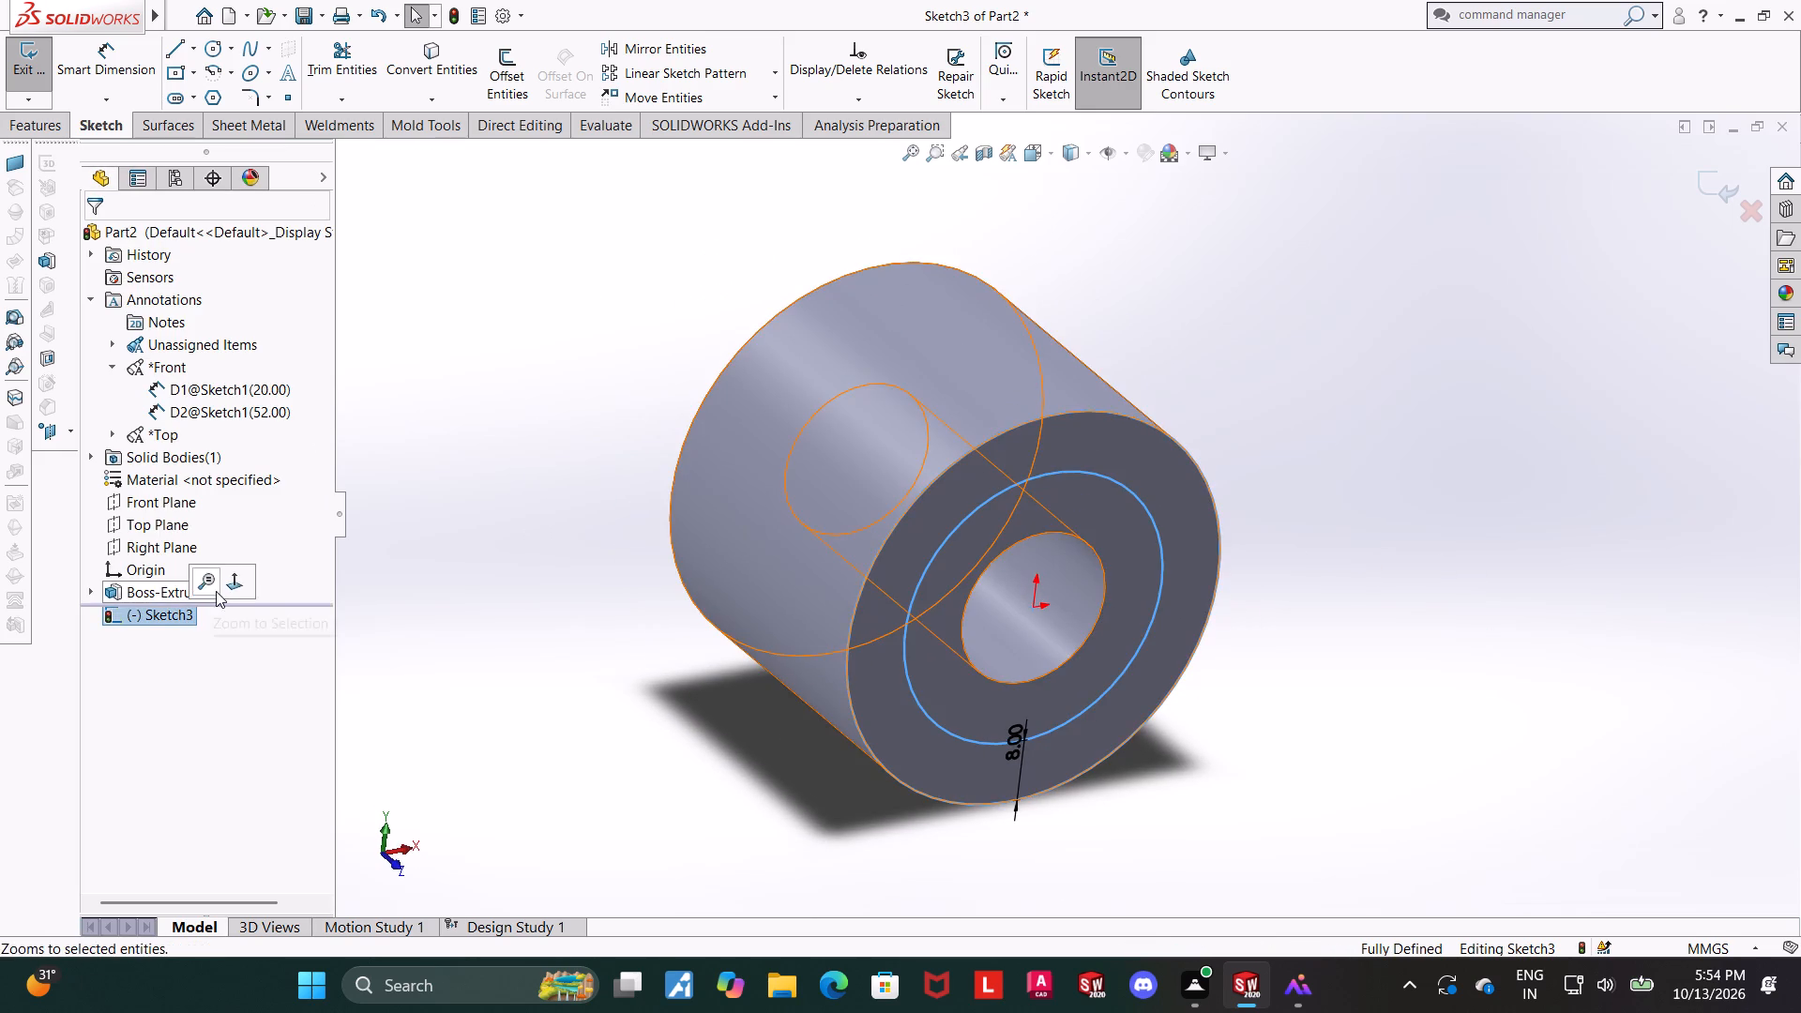
{"action": "left_click", "coordinate": [224, 584]}
{"action": "scroll", "coordinate": [992, 526], "scroll_direction": "up", "scroll_amount": 2}
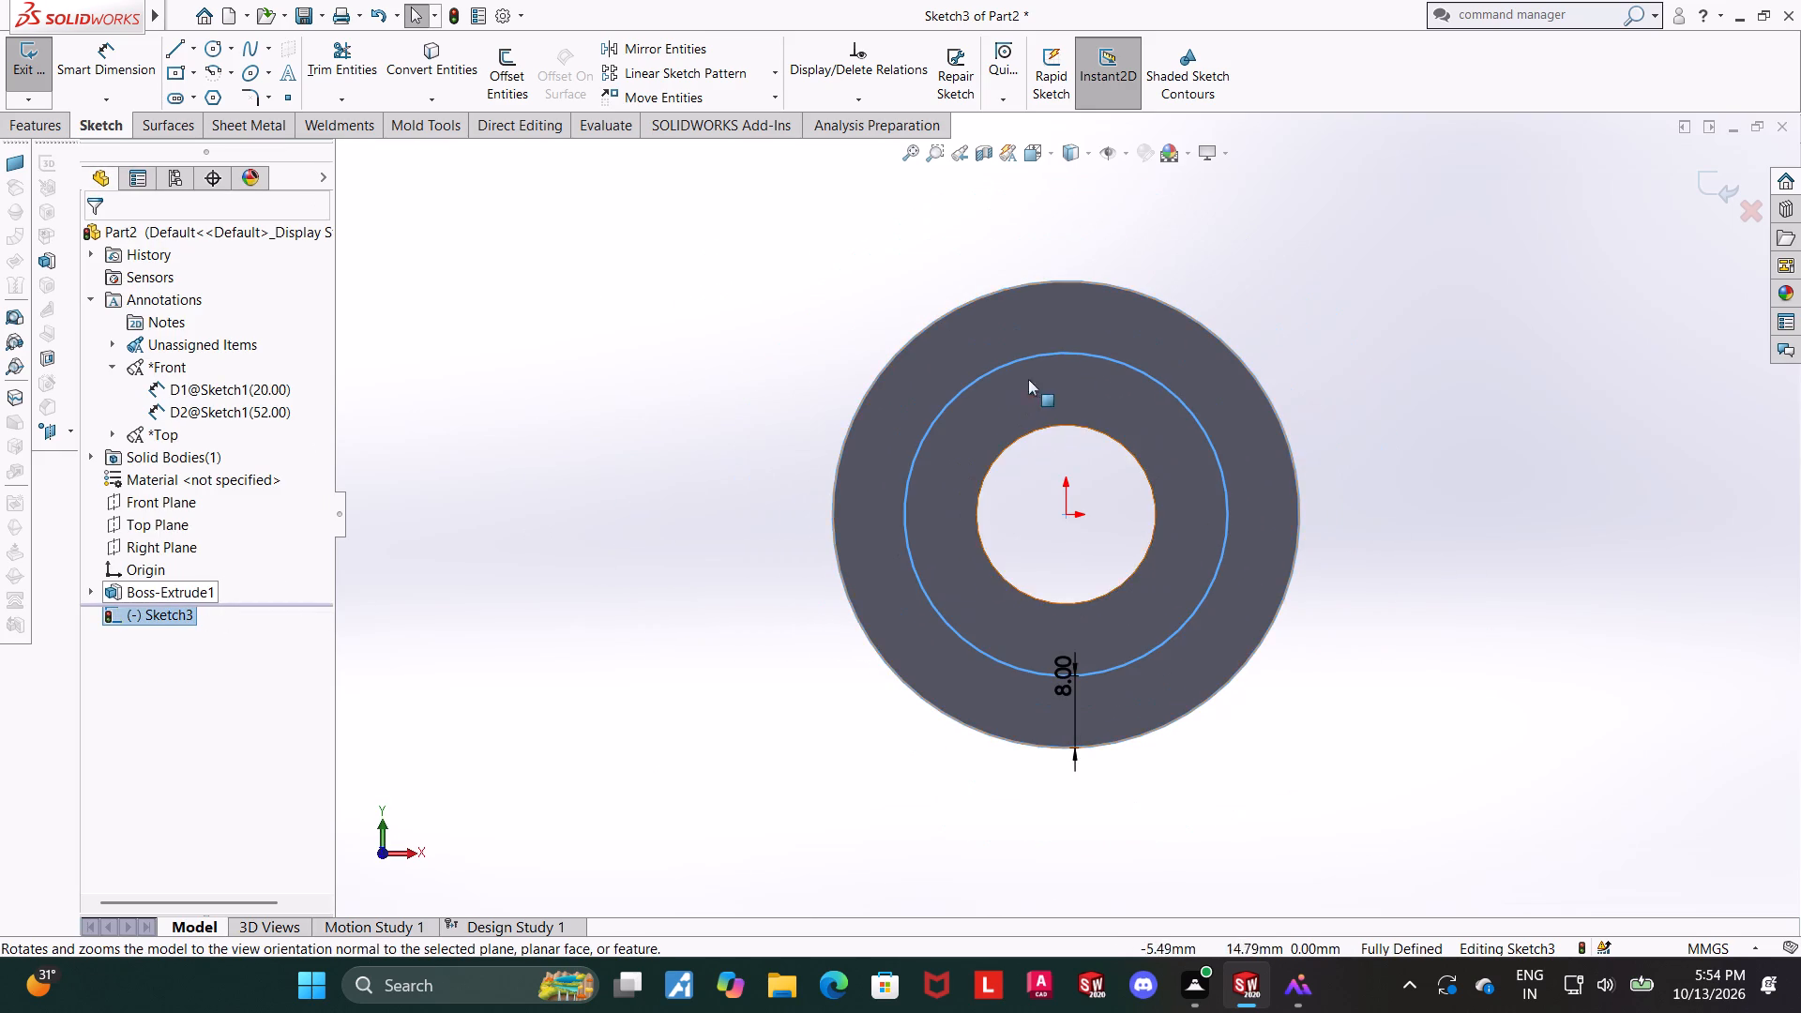
{"action": "scroll", "coordinate": [1211, 272], "scroll_direction": "down", "scroll_amount": 2}
{"action": "left_click", "coordinate": [196, 46]}
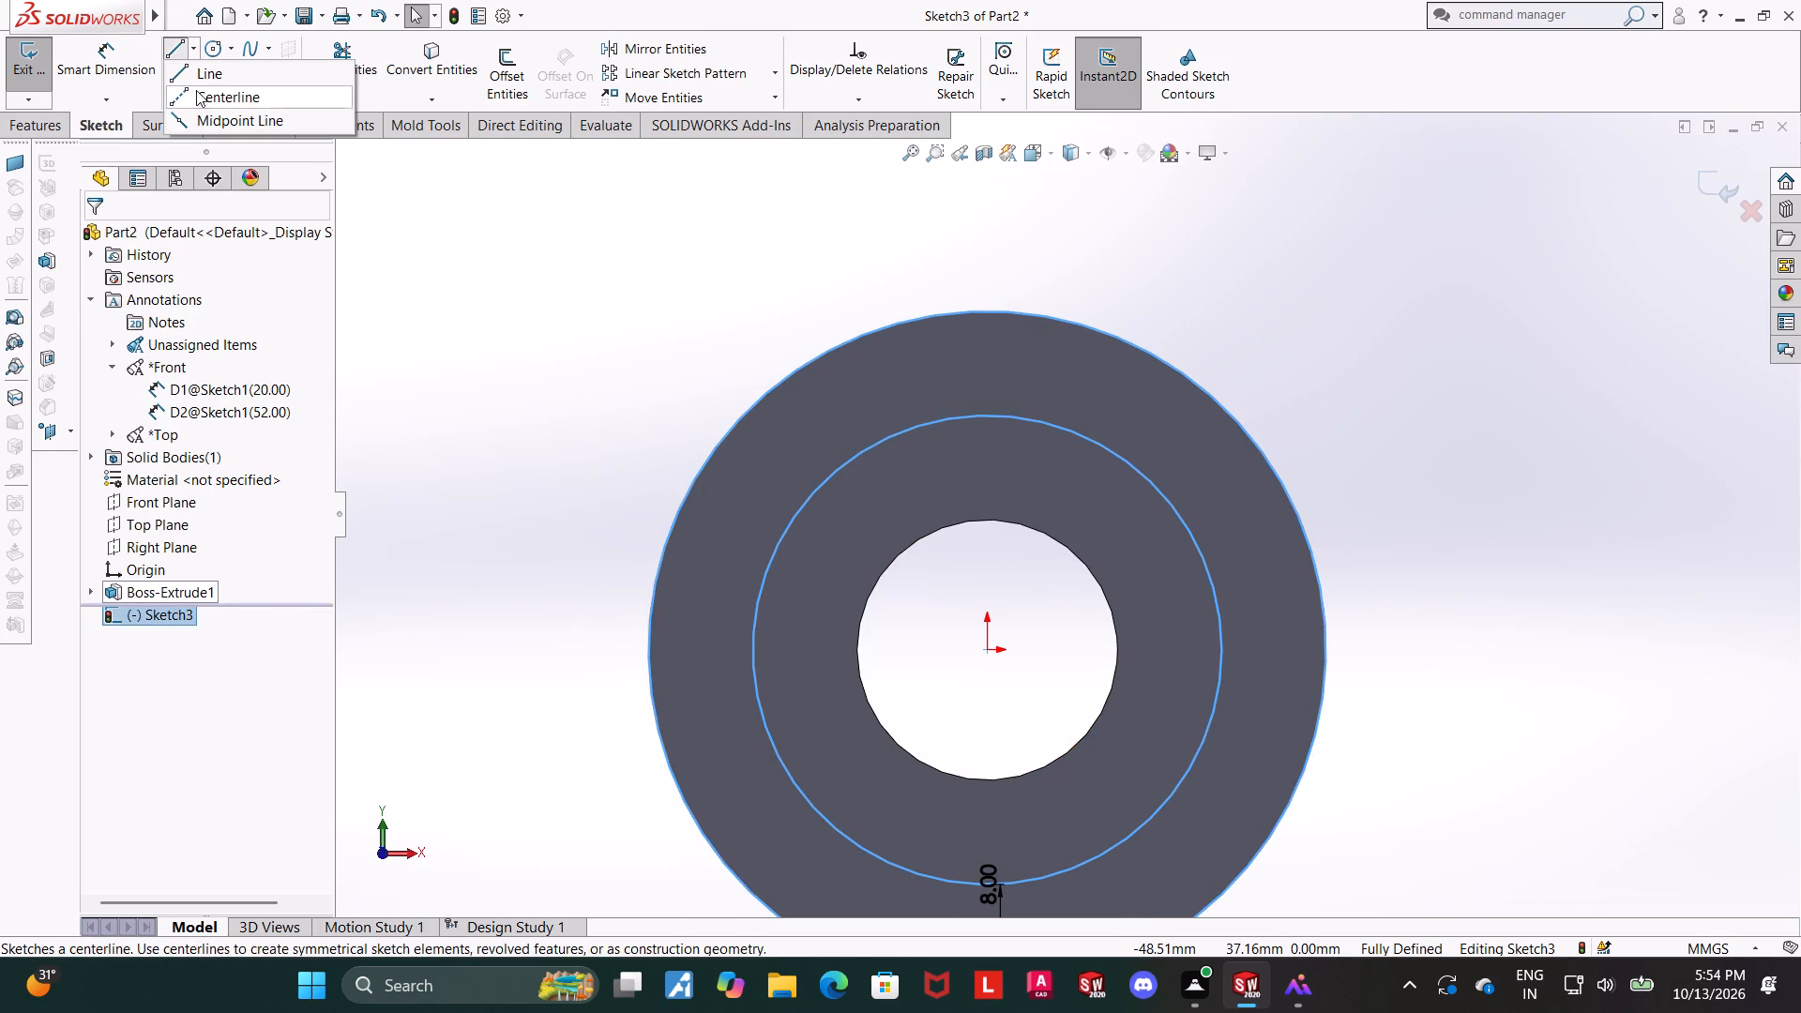
{"action": "left_click", "coordinate": [197, 93]}
{"action": "left_click", "coordinate": [988, 652]}
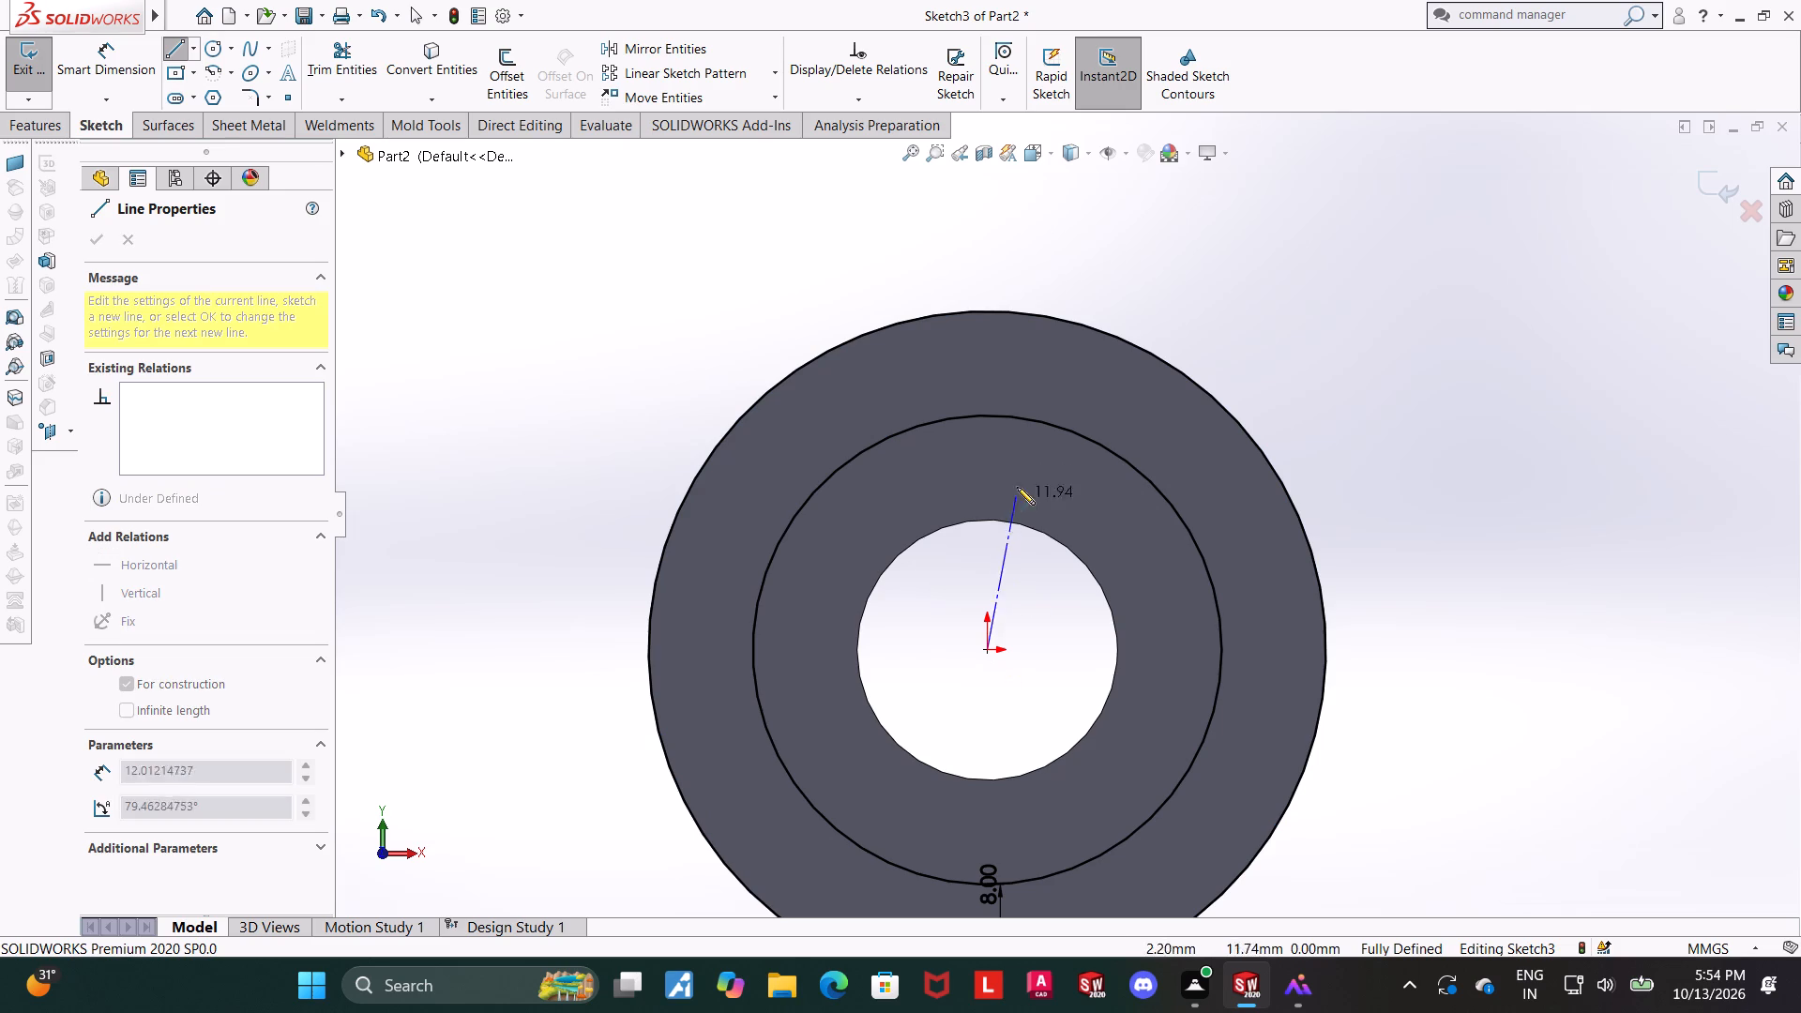
{"action": "left_click", "coordinate": [985, 278]}
{"action": "key", "text": "Escape"}
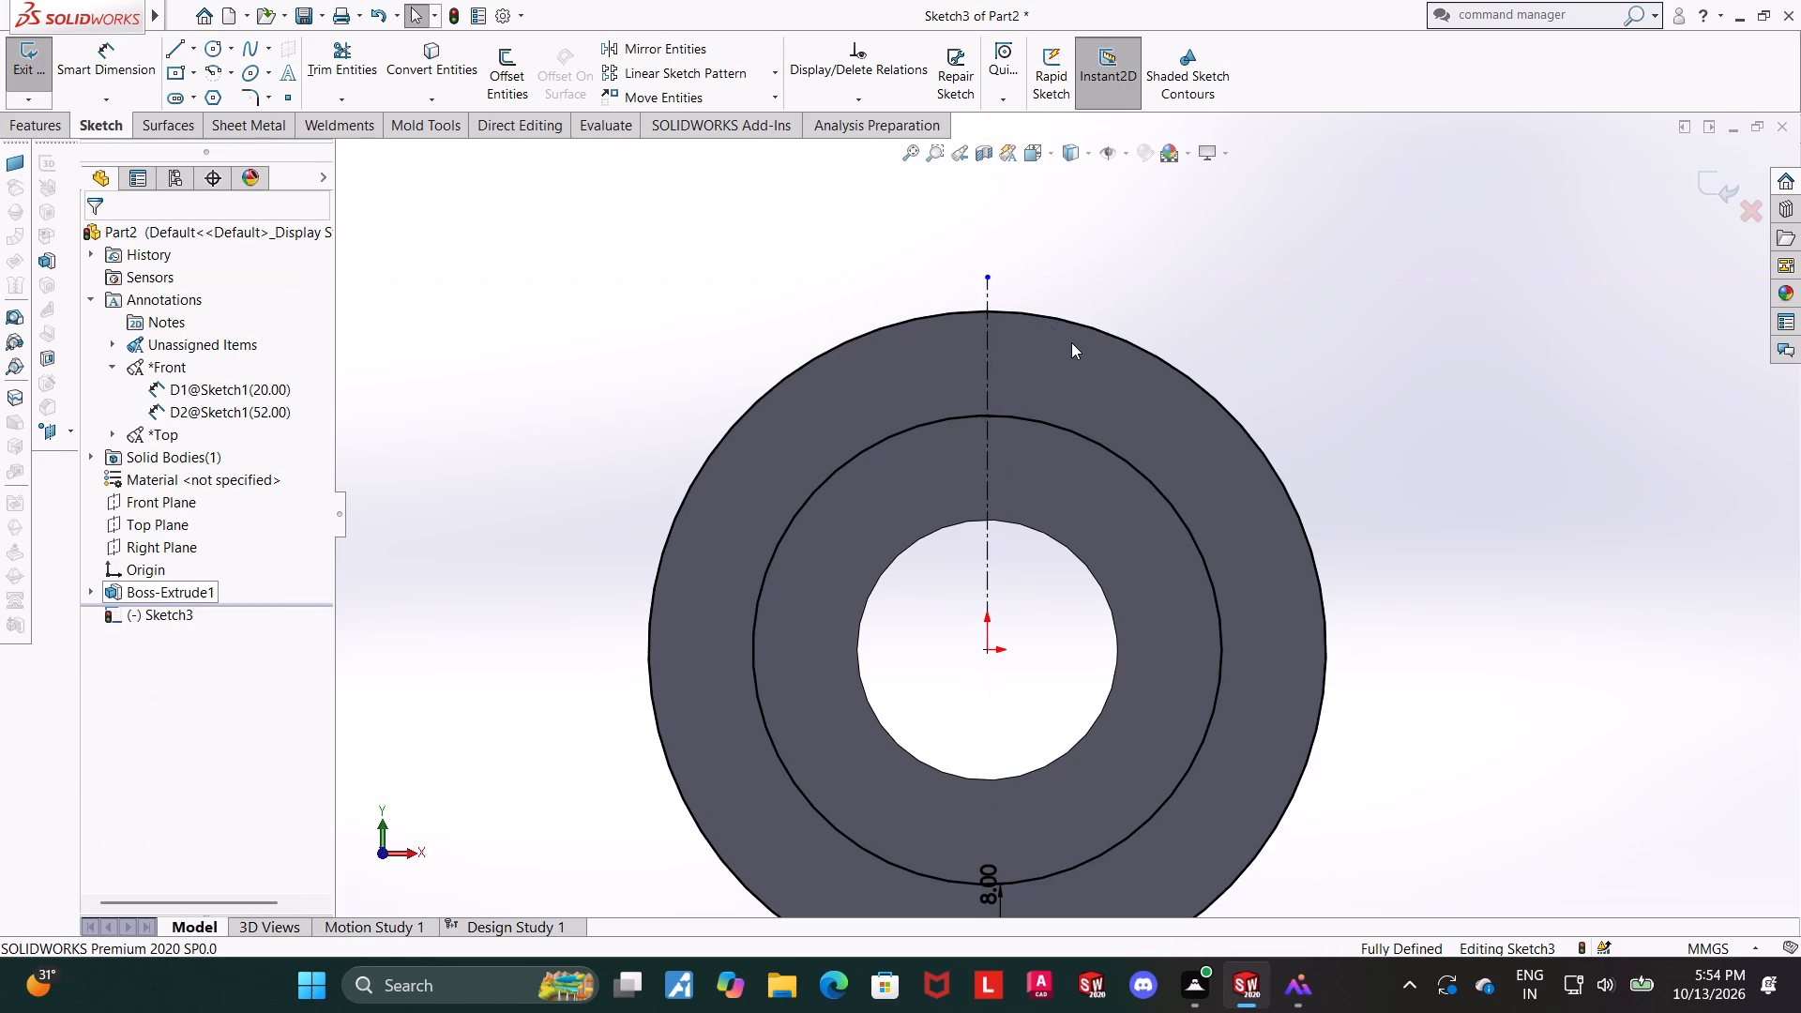
{"action": "key", "text": "Escape"}
Draw a three-point arc bulging left of the centerline, from the inner to the outer circle, ending about 2.1 mm from the centerline.
{"action": "scroll", "coordinate": [1086, 351], "scroll_direction": "down", "scroll_amount": 1}
{"action": "left_click", "coordinate": [1205, 231]}
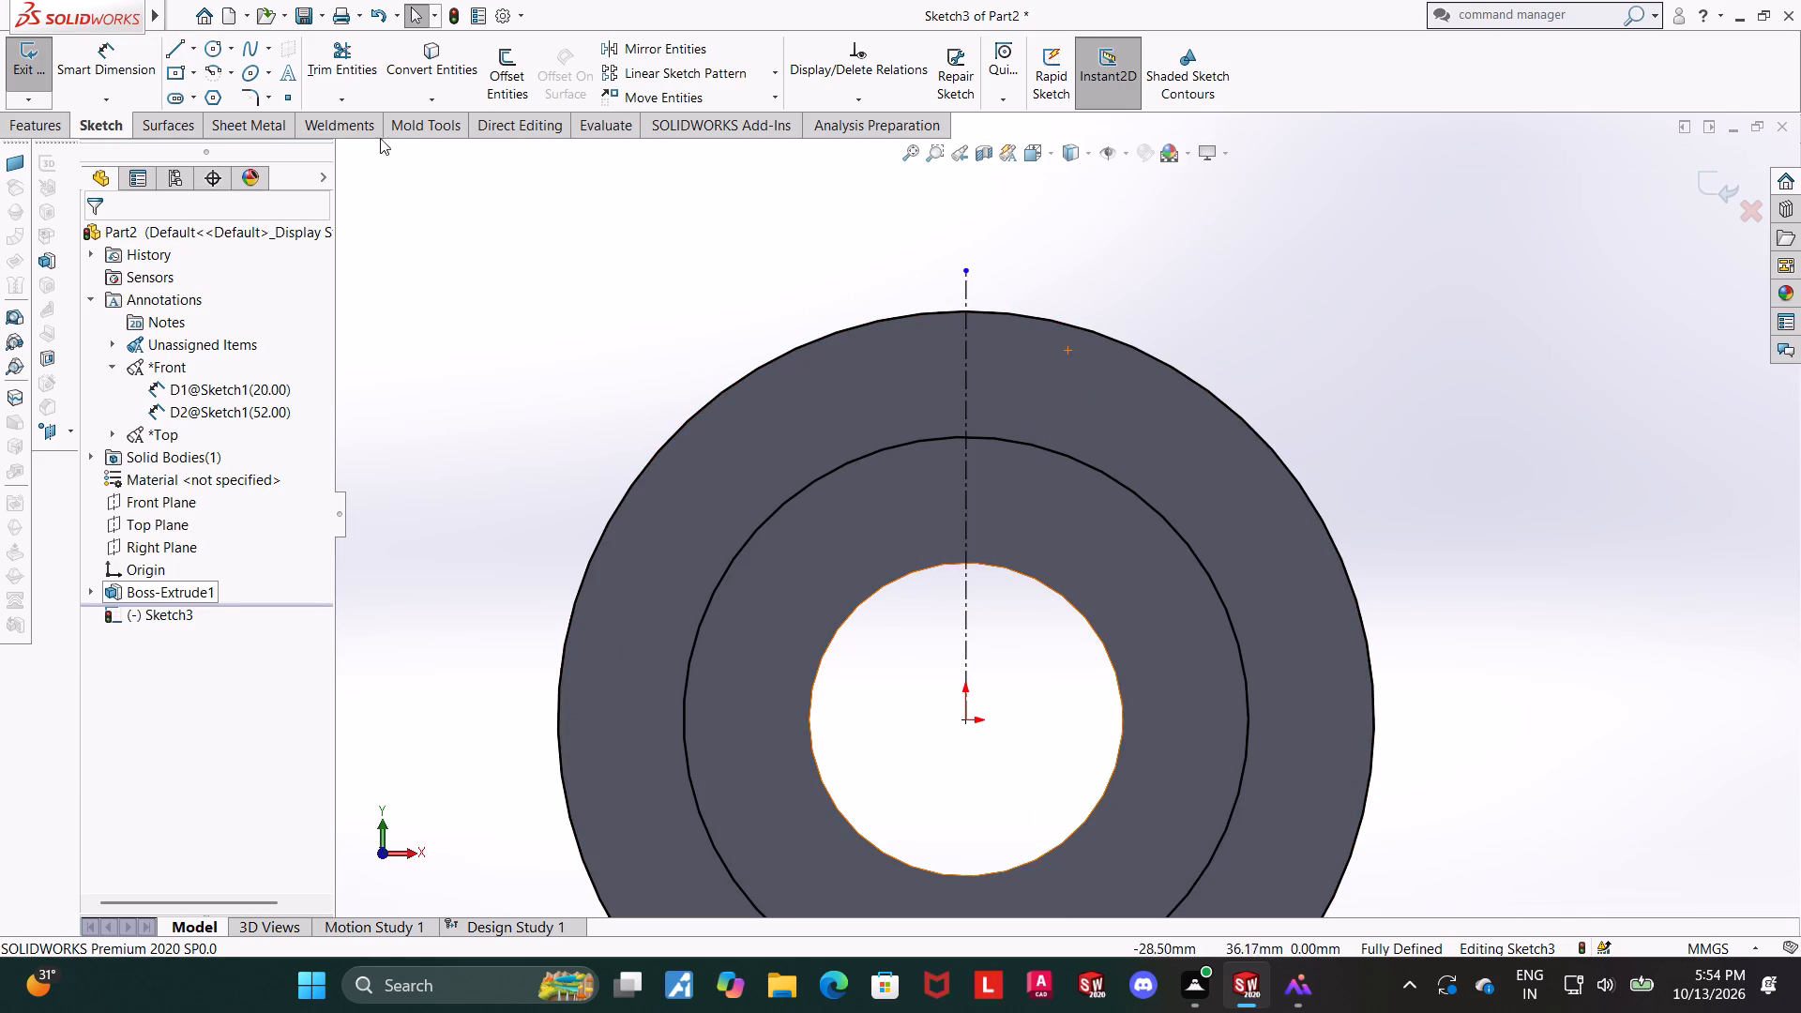
{"action": "left_click", "coordinate": [233, 76]}
{"action": "left_click", "coordinate": [226, 138]}
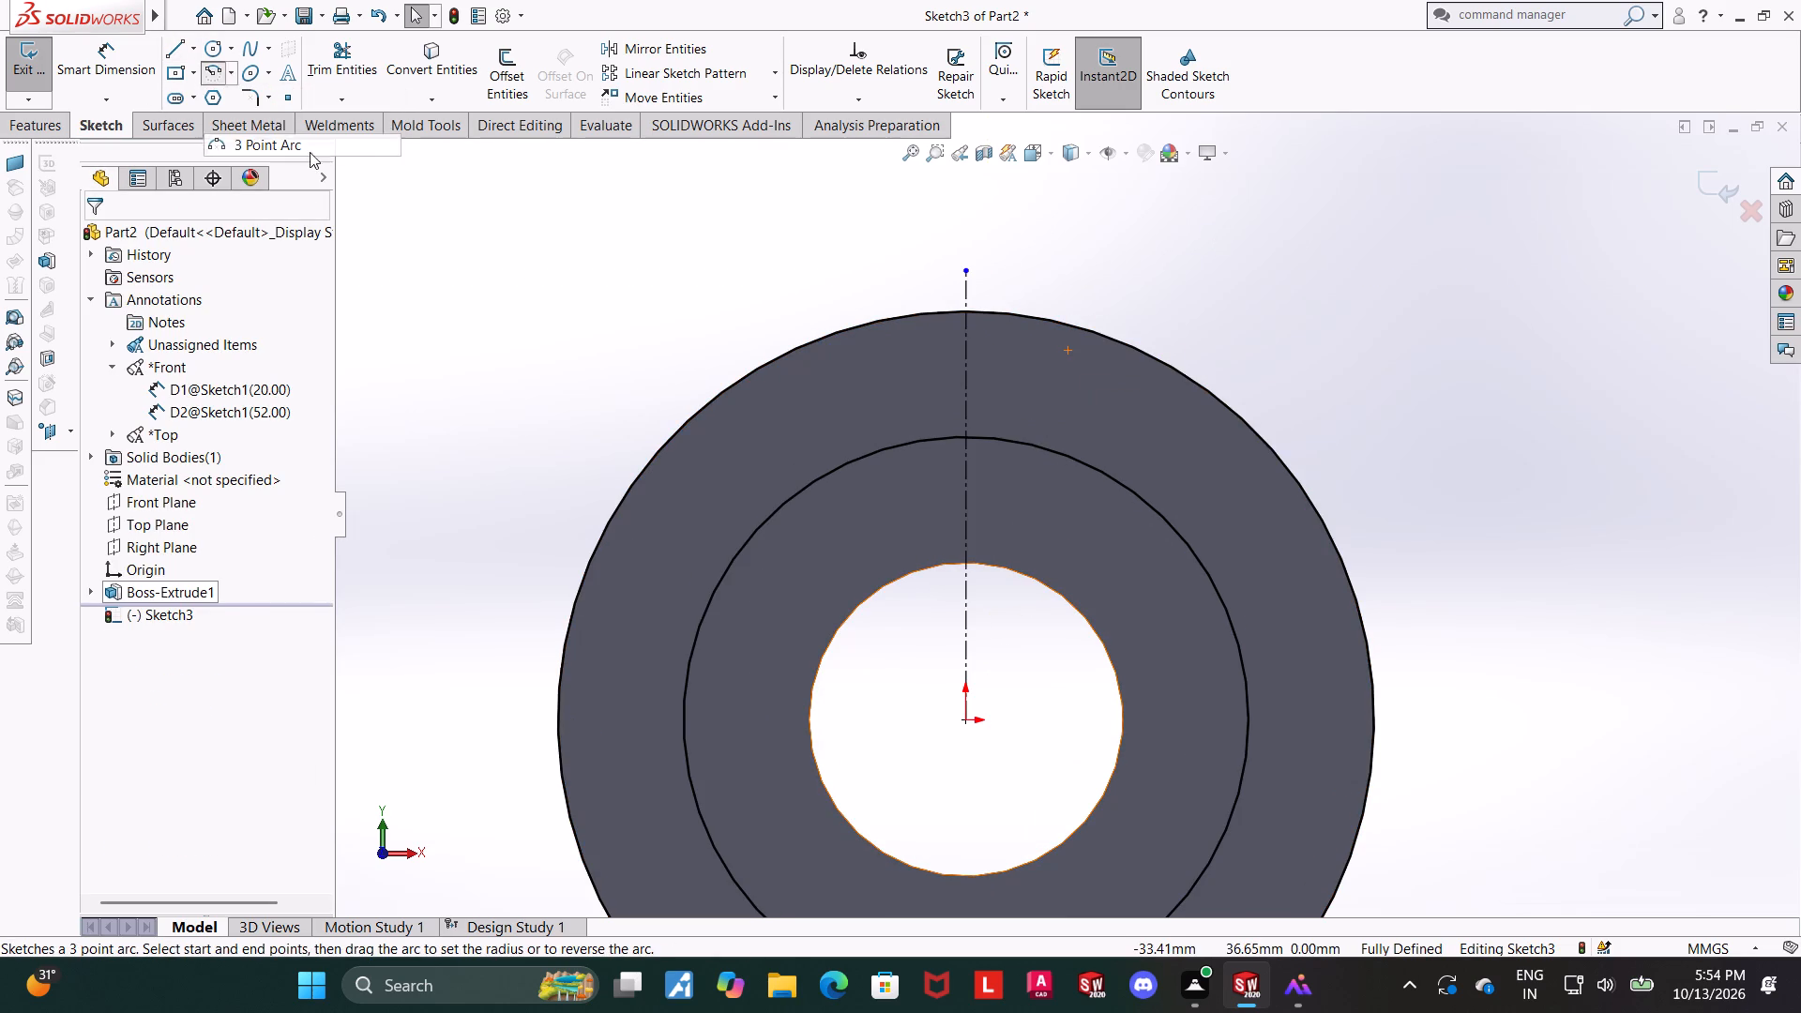
{"action": "left_click", "coordinate": [906, 442]}
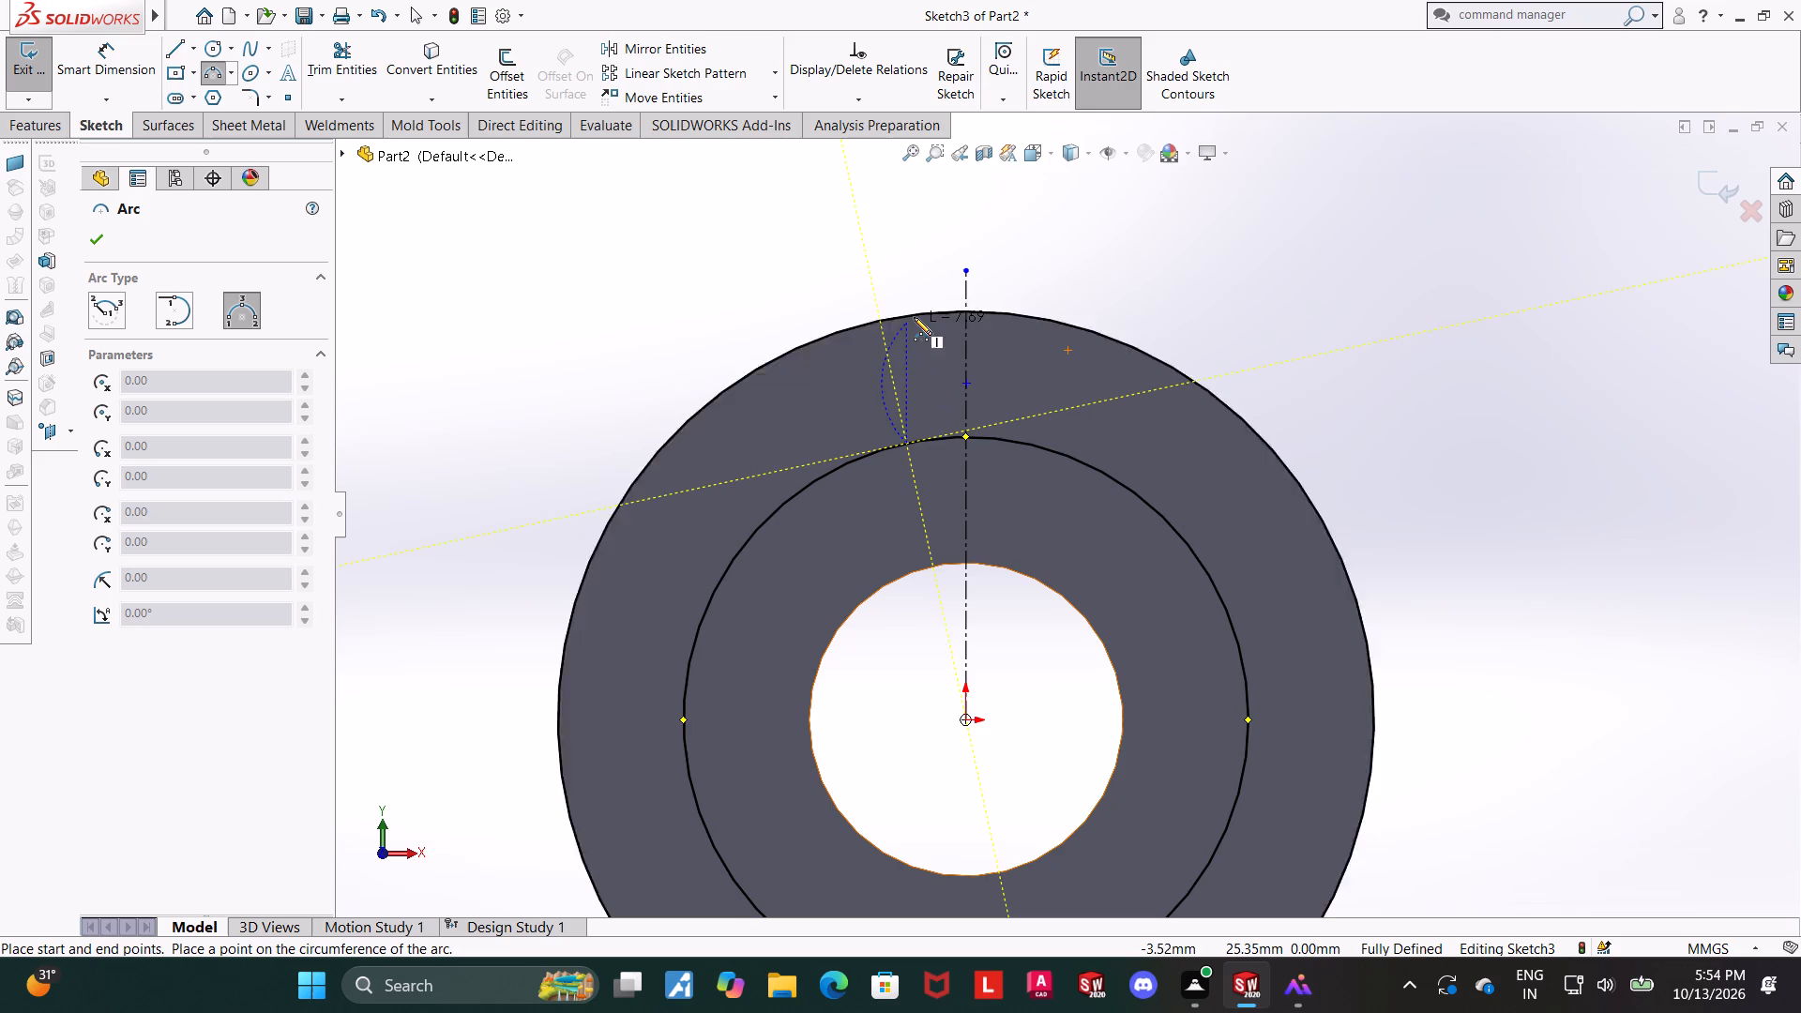
{"action": "left_click", "coordinate": [912, 318]}
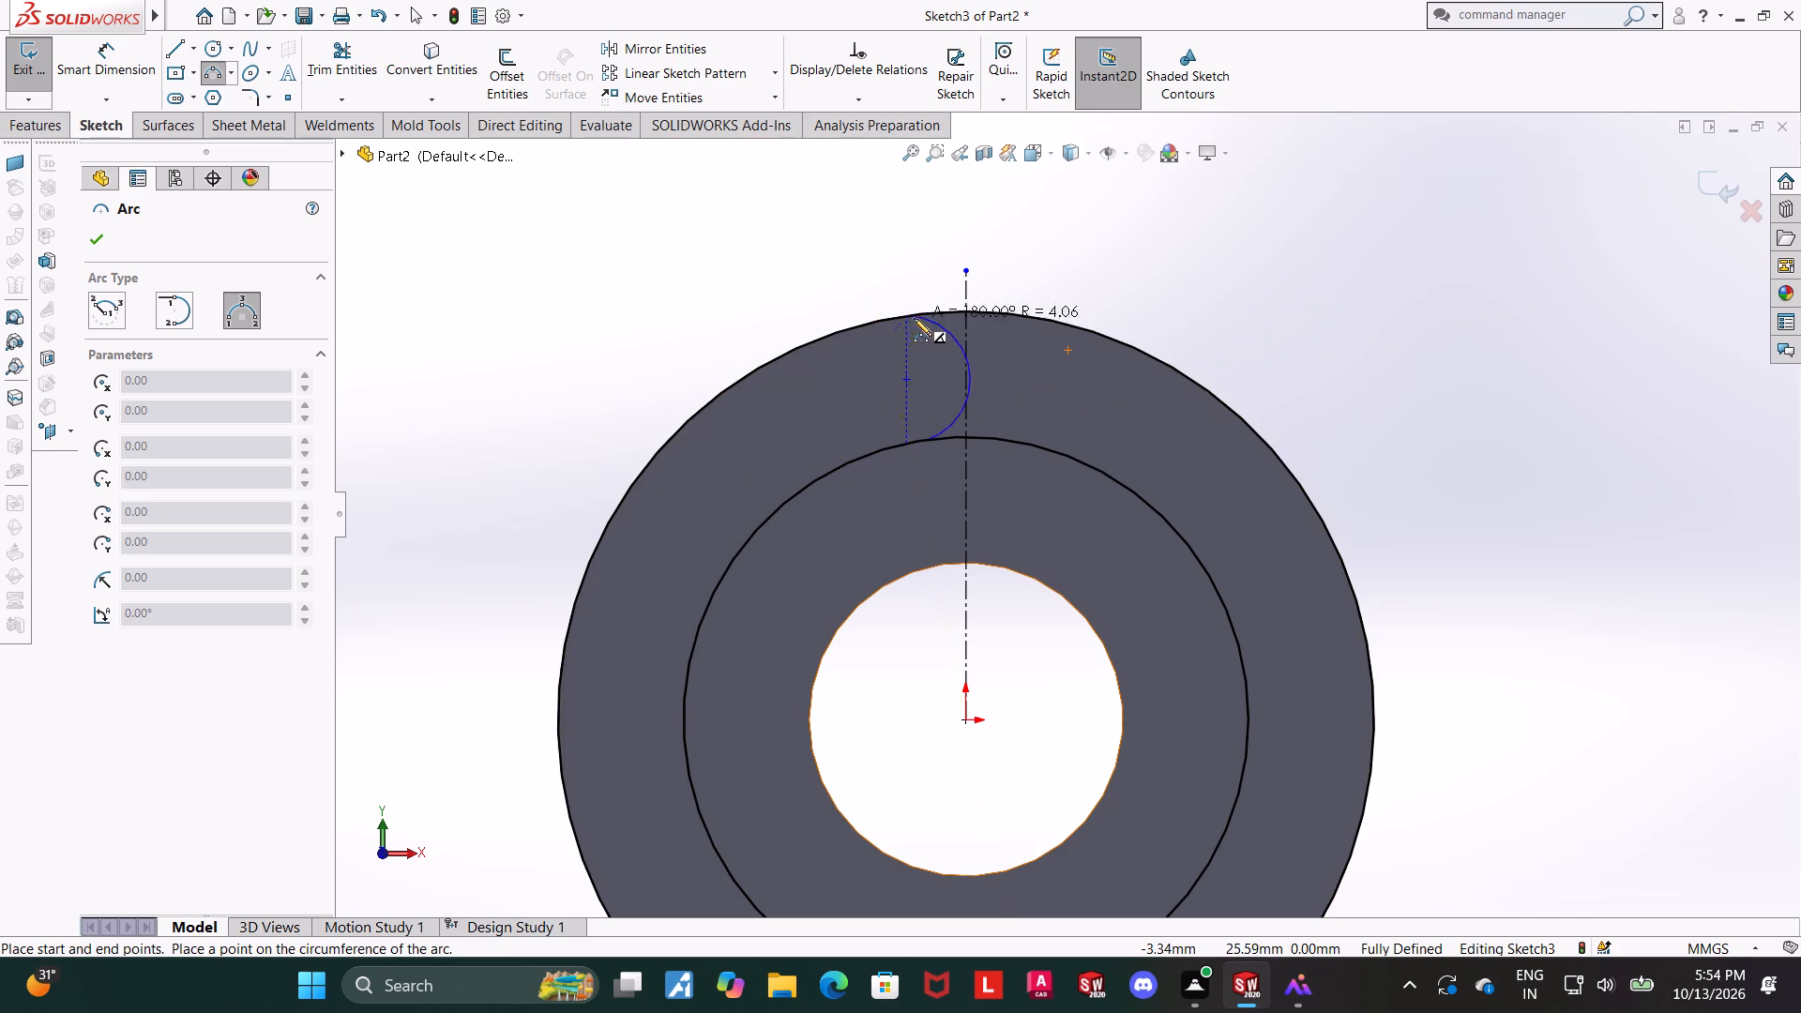
{"action": "left_click", "coordinate": [895, 336]}
{"action": "key", "text": "Escape"}
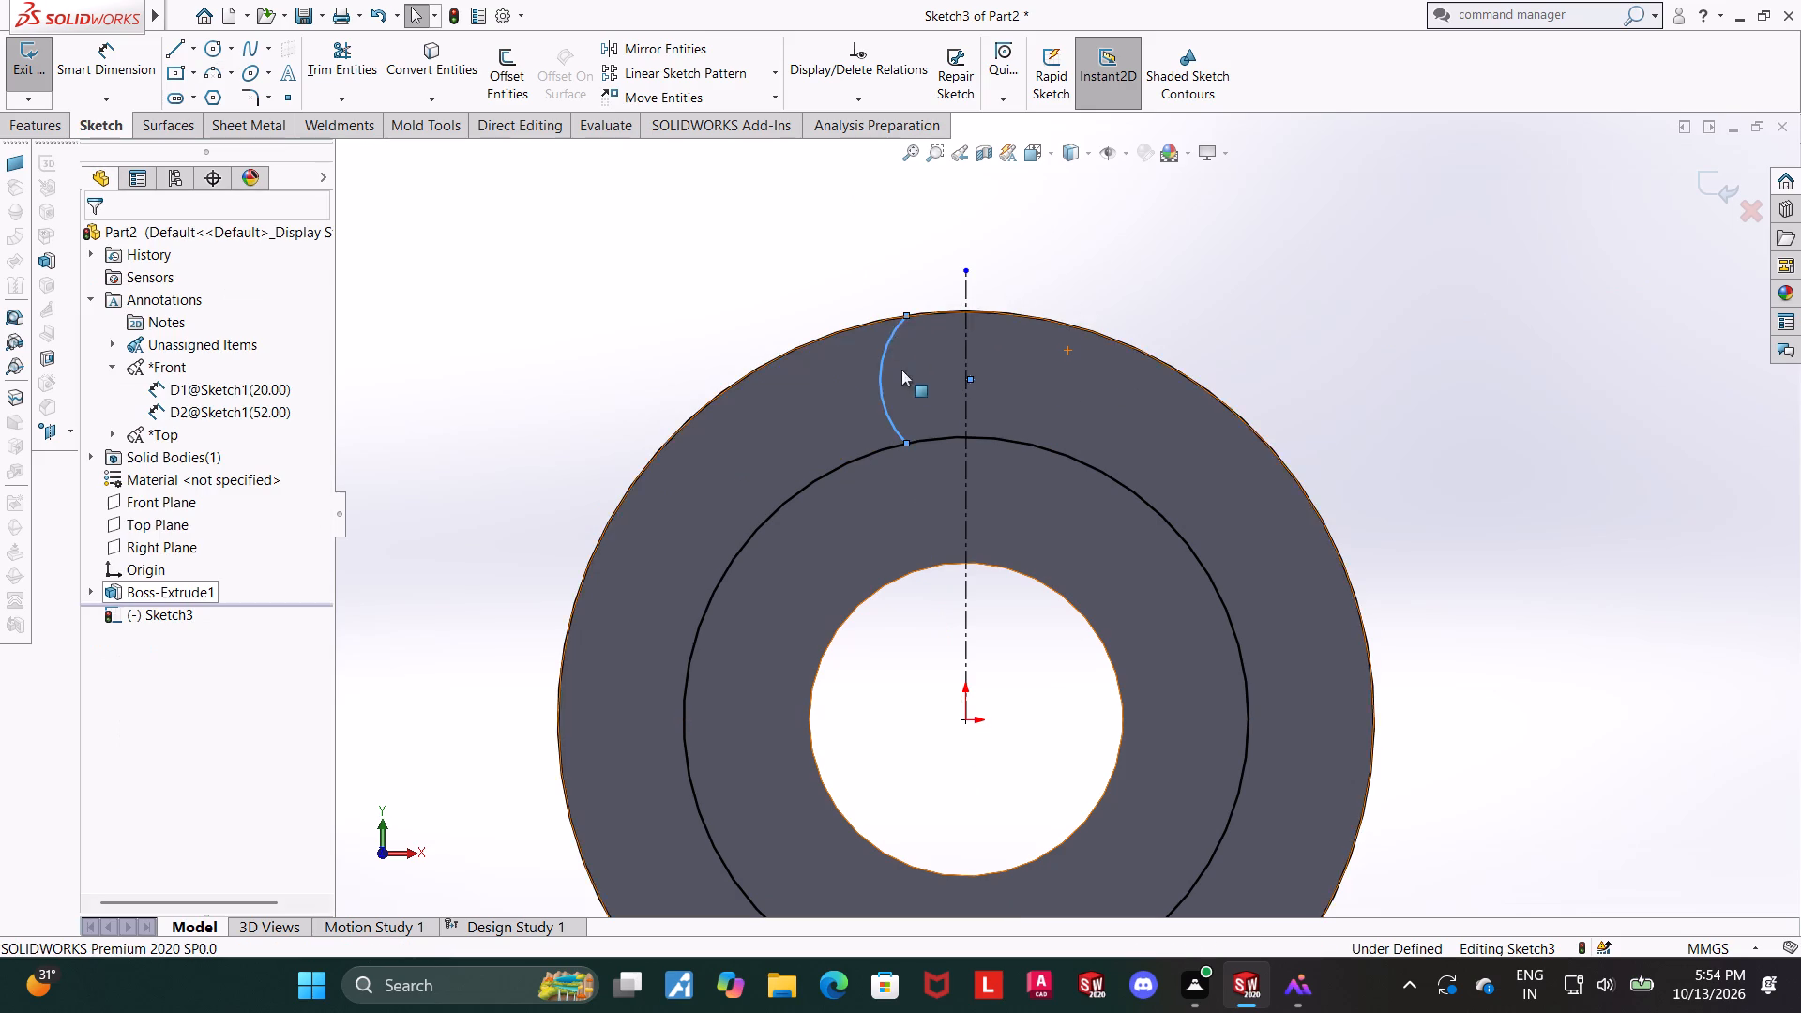
{"action": "key", "text": "Escape"}
{"action": "left_click_drag", "start_coordinate": [905, 445], "coordinate": [889, 447]}
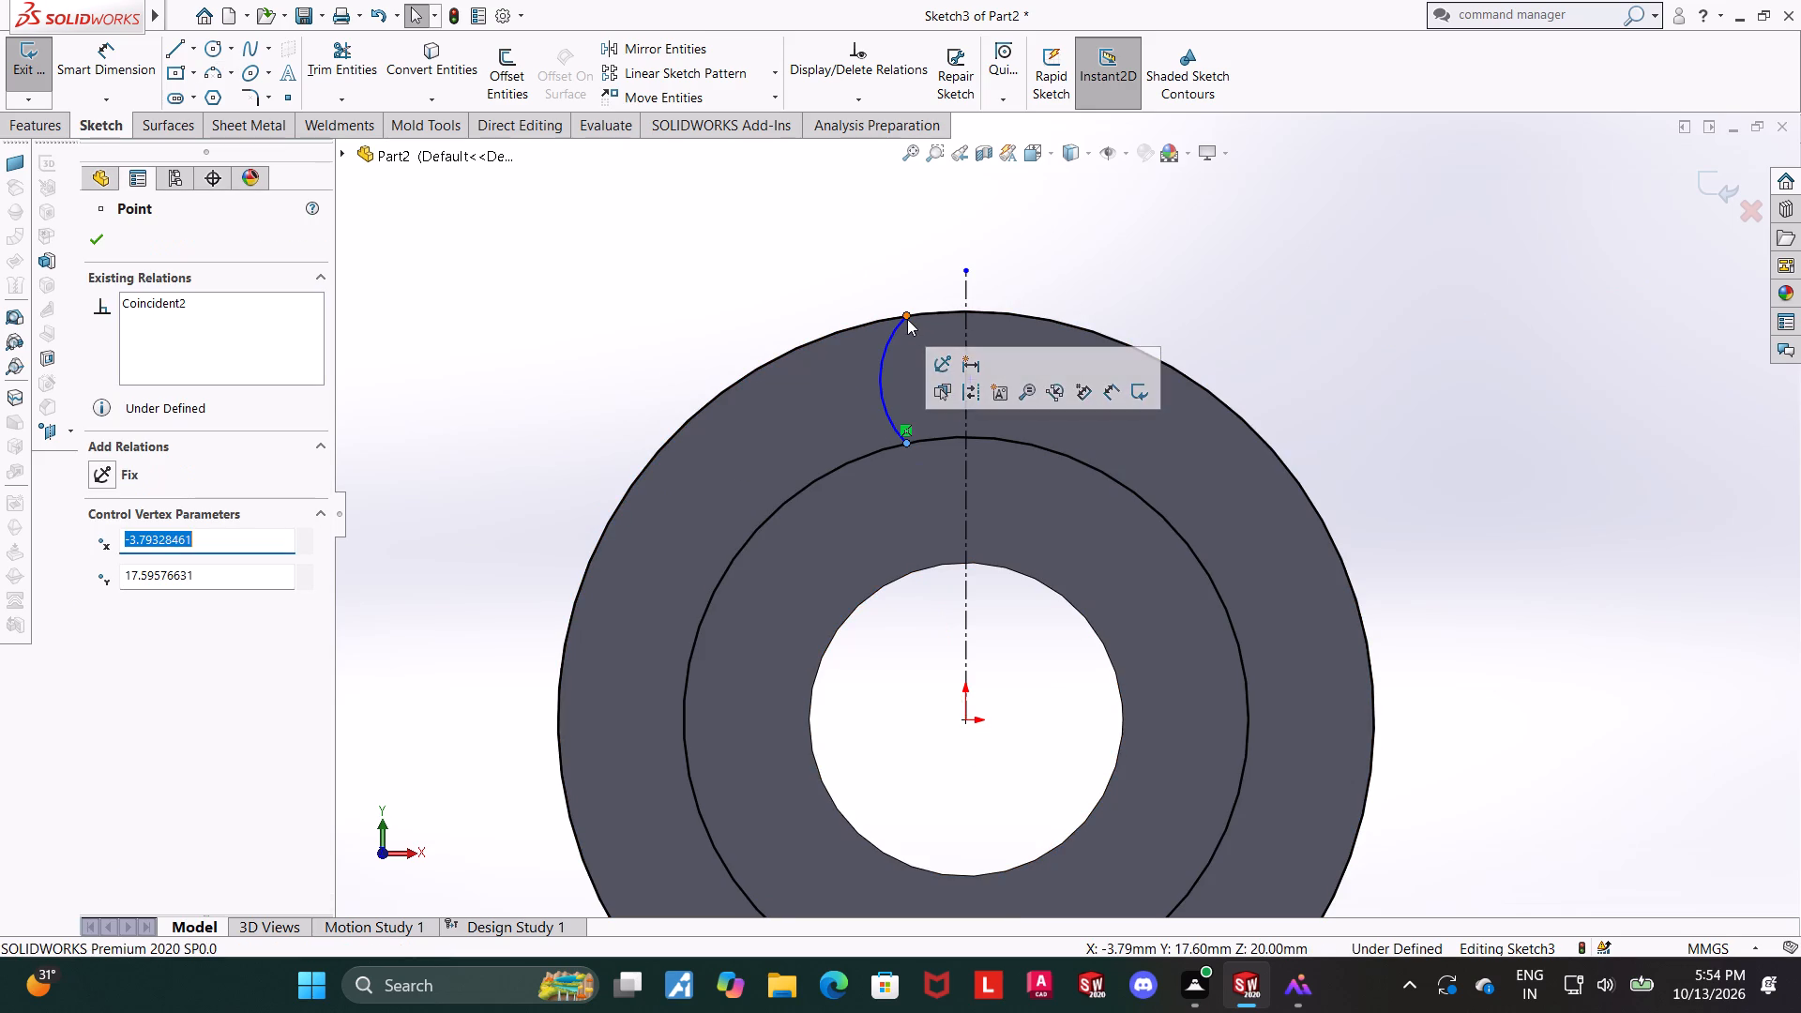
{"action": "left_click_drag", "start_coordinate": [905, 318], "coordinate": [933, 317]}
{"action": "key", "text": "Escape"}
{"action": "left_click", "coordinate": [728, 262]}
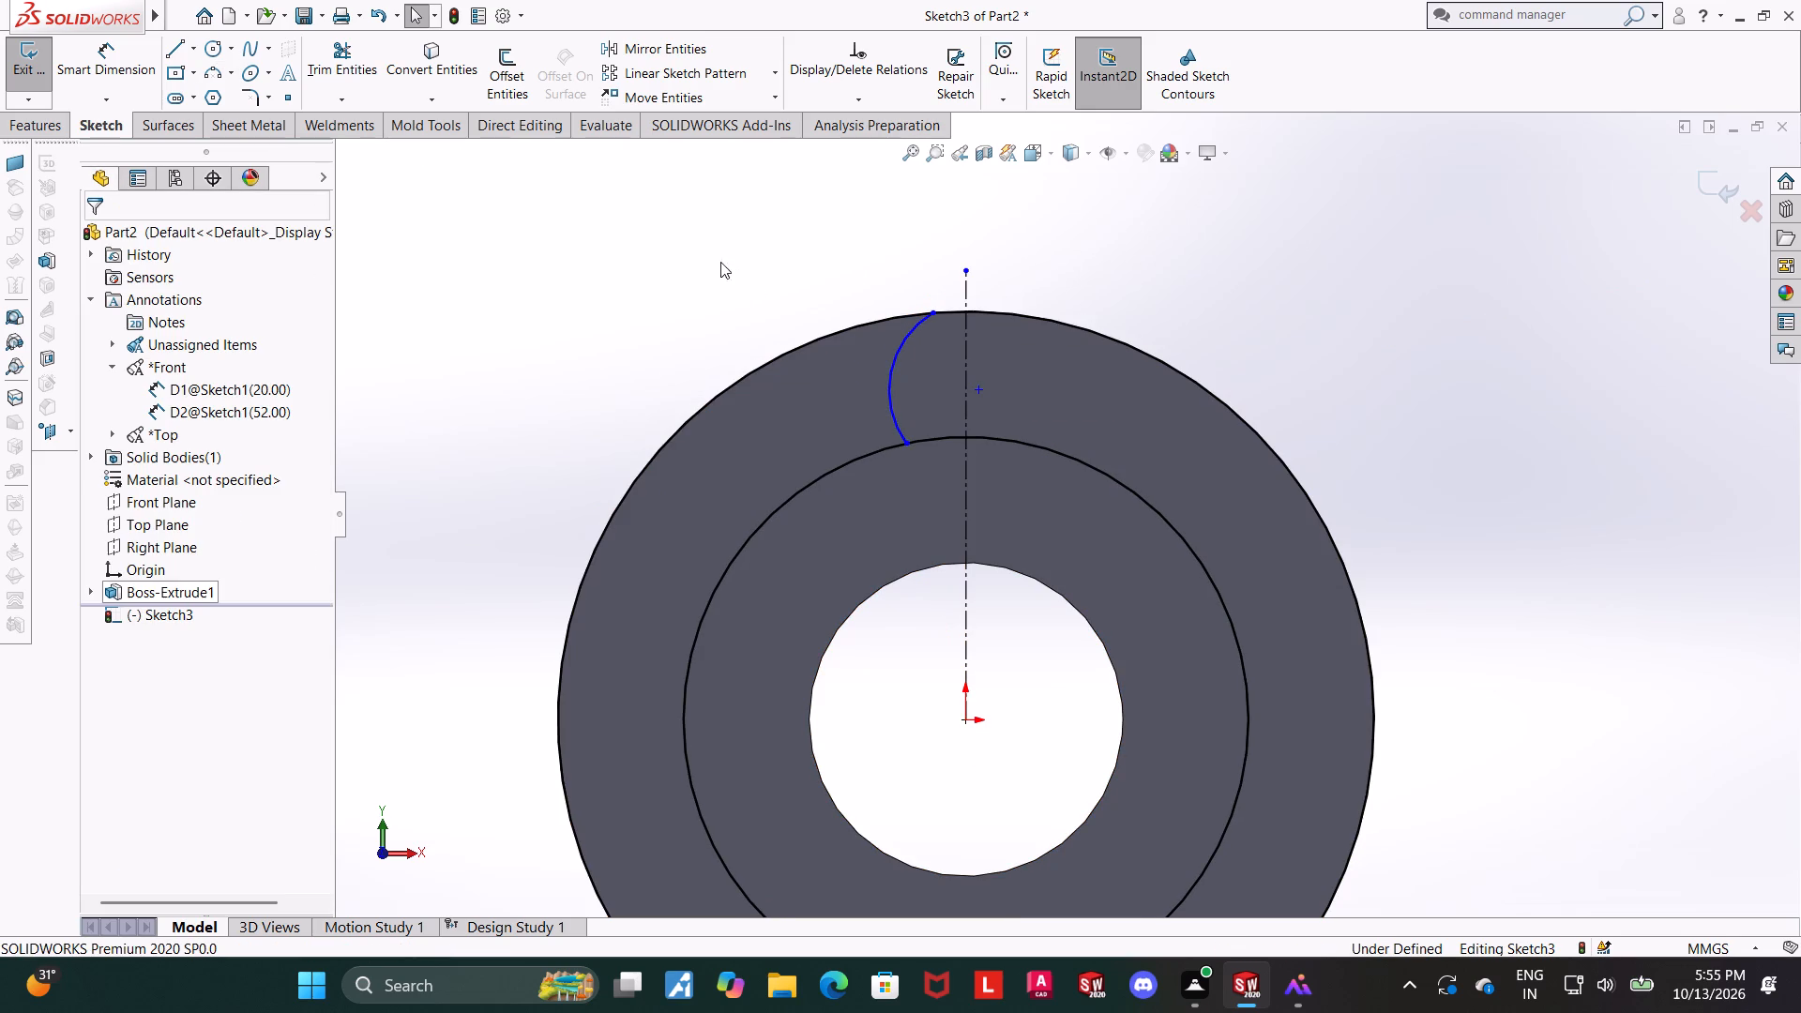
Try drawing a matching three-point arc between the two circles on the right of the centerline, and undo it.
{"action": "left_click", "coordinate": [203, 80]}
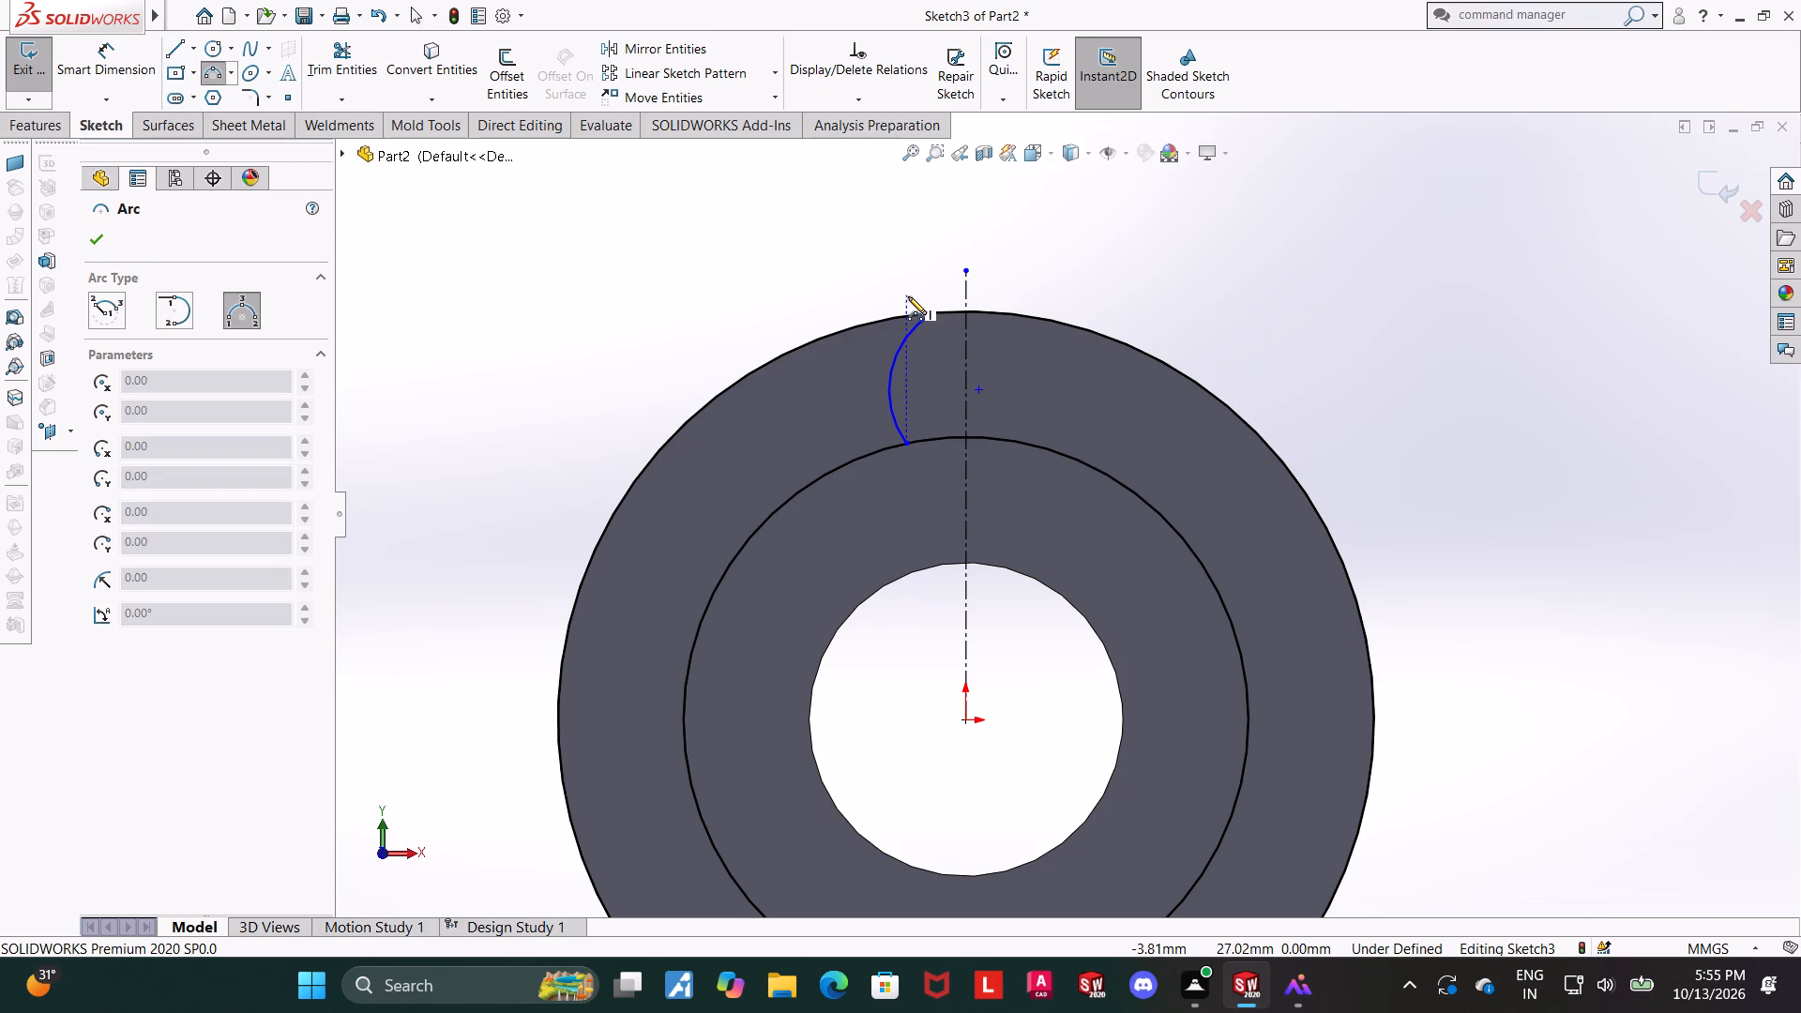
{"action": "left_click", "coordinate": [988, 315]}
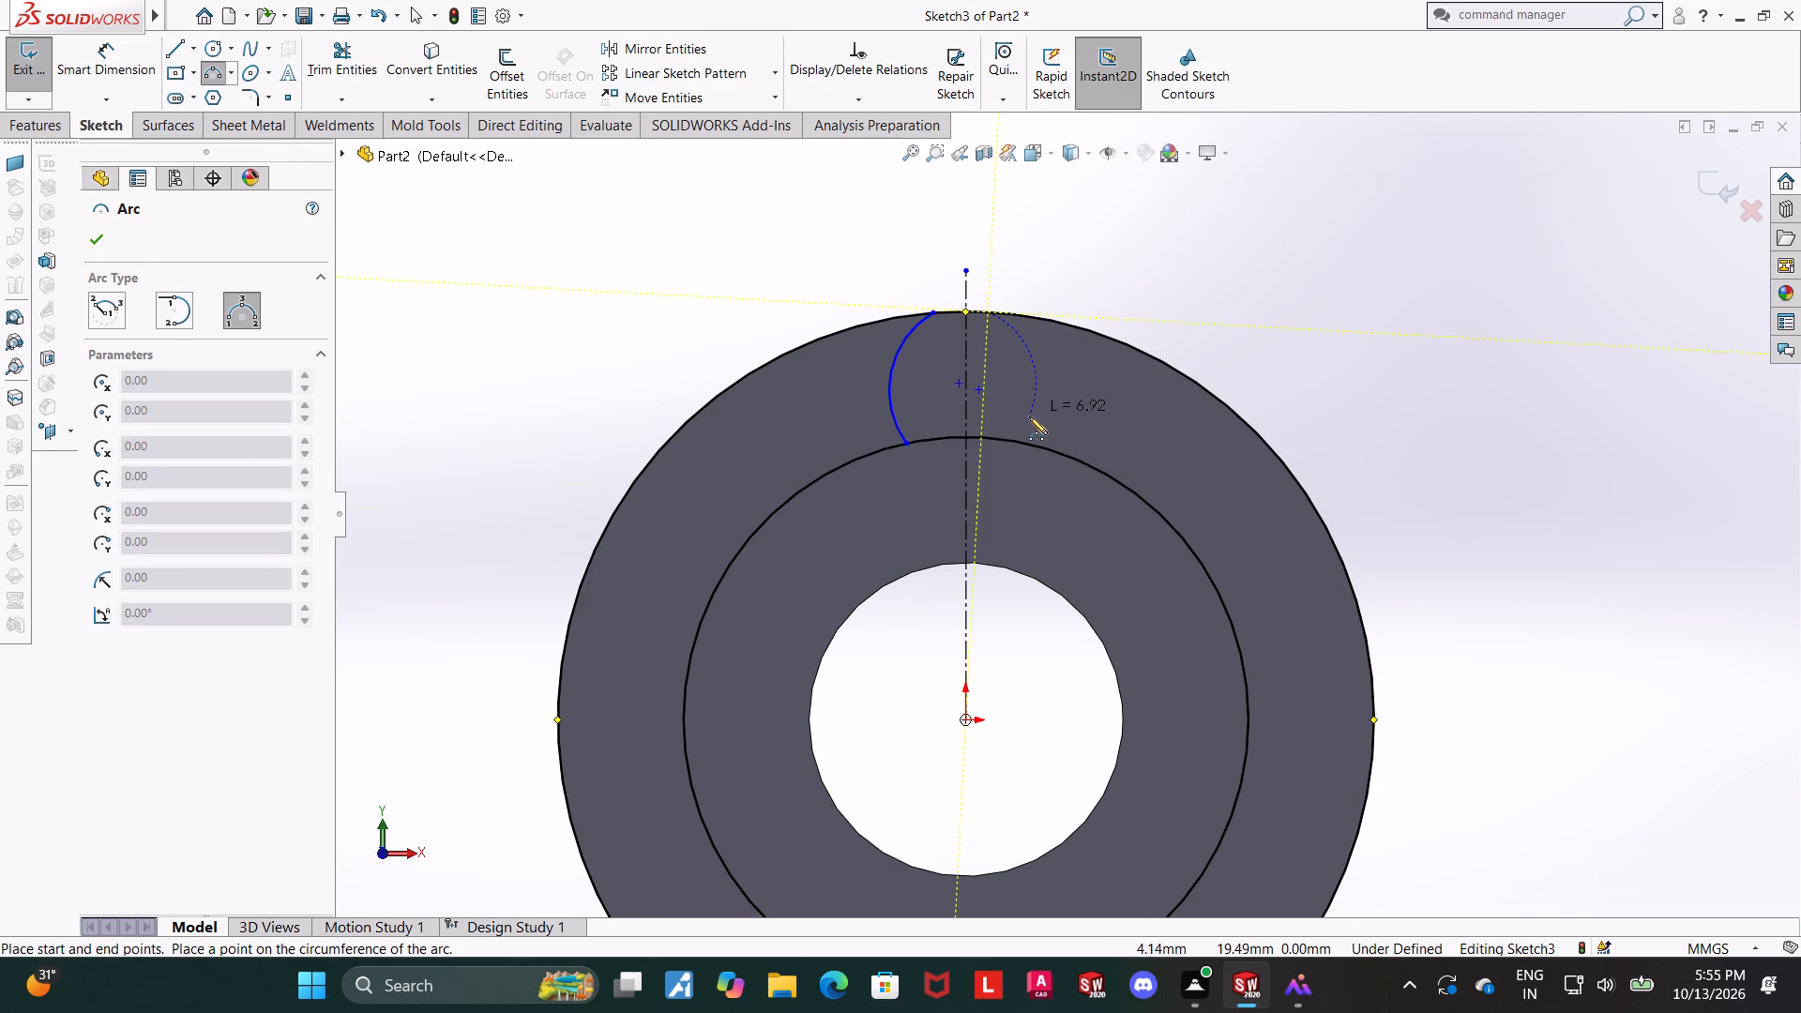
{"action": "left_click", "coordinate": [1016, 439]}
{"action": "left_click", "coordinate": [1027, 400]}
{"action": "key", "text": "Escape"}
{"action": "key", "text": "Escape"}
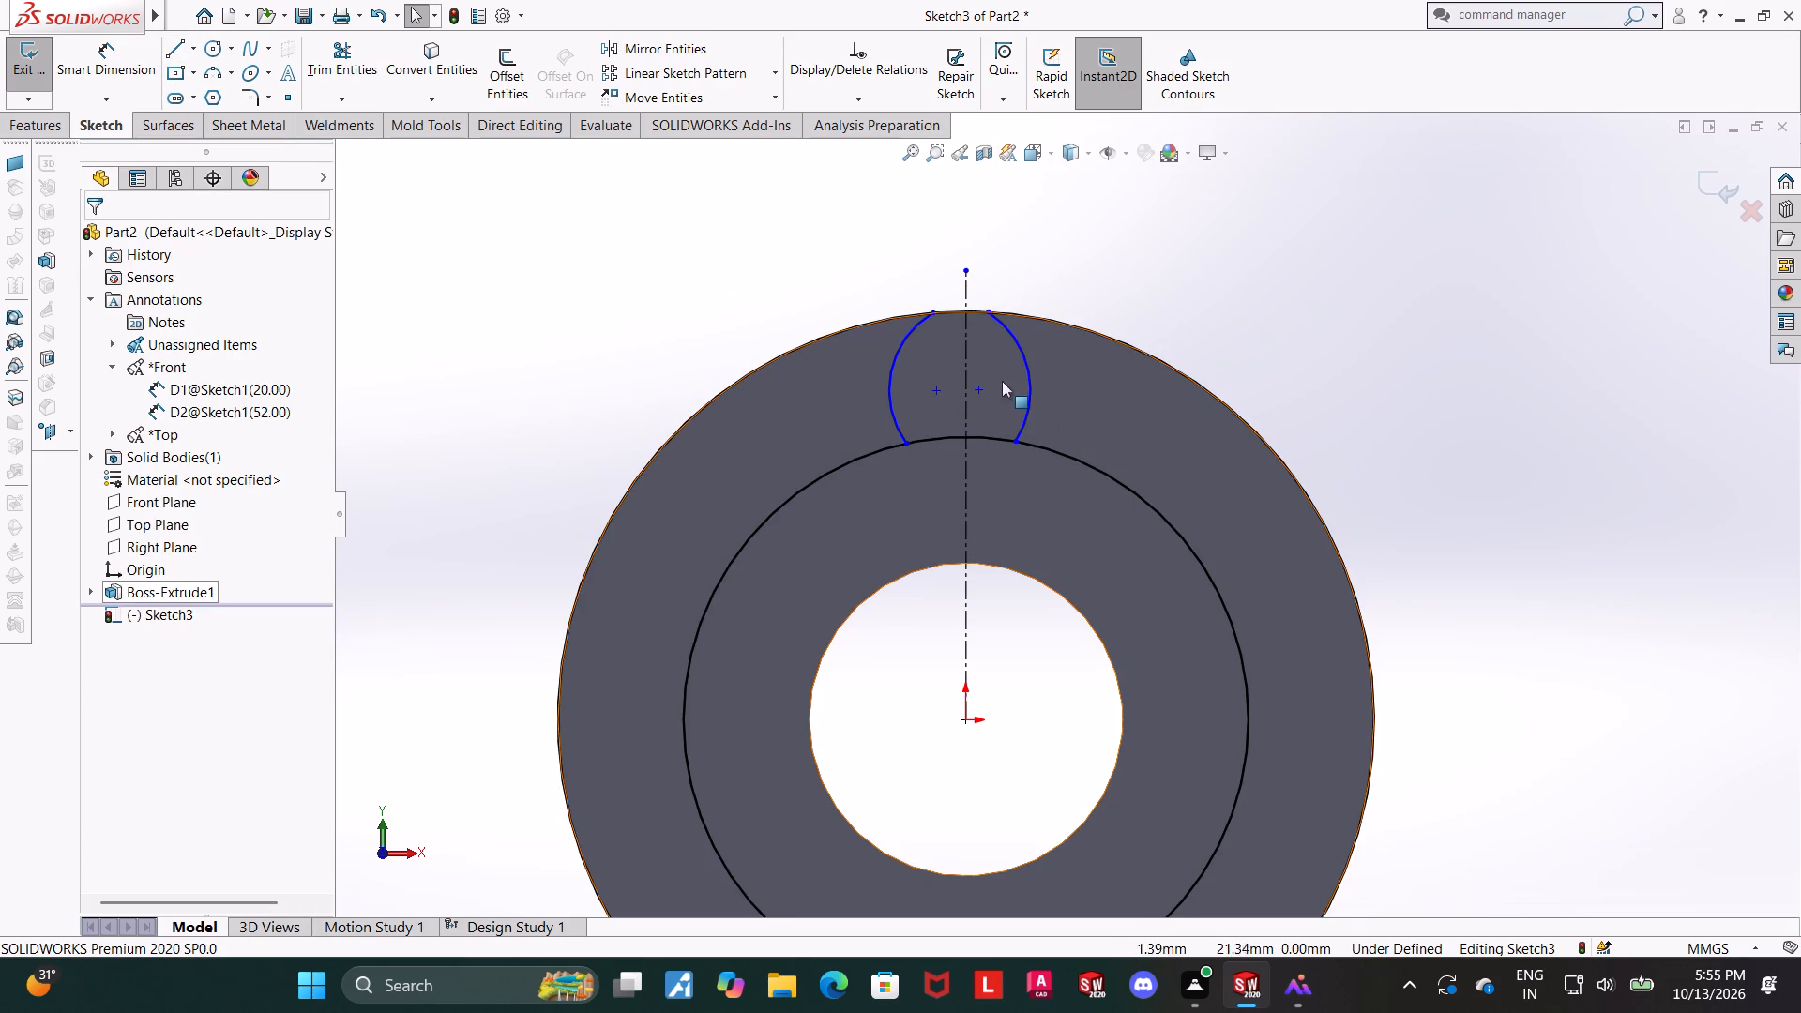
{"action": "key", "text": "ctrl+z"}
Dimension the arc's outer endpoint at 1.5 mm from the vertical centerline.
{"action": "scroll", "coordinate": [1034, 333], "scroll_direction": "down", "scroll_amount": 2}
{"action": "key", "text": "Escape"}
{"action": "key", "text": "Escape"}
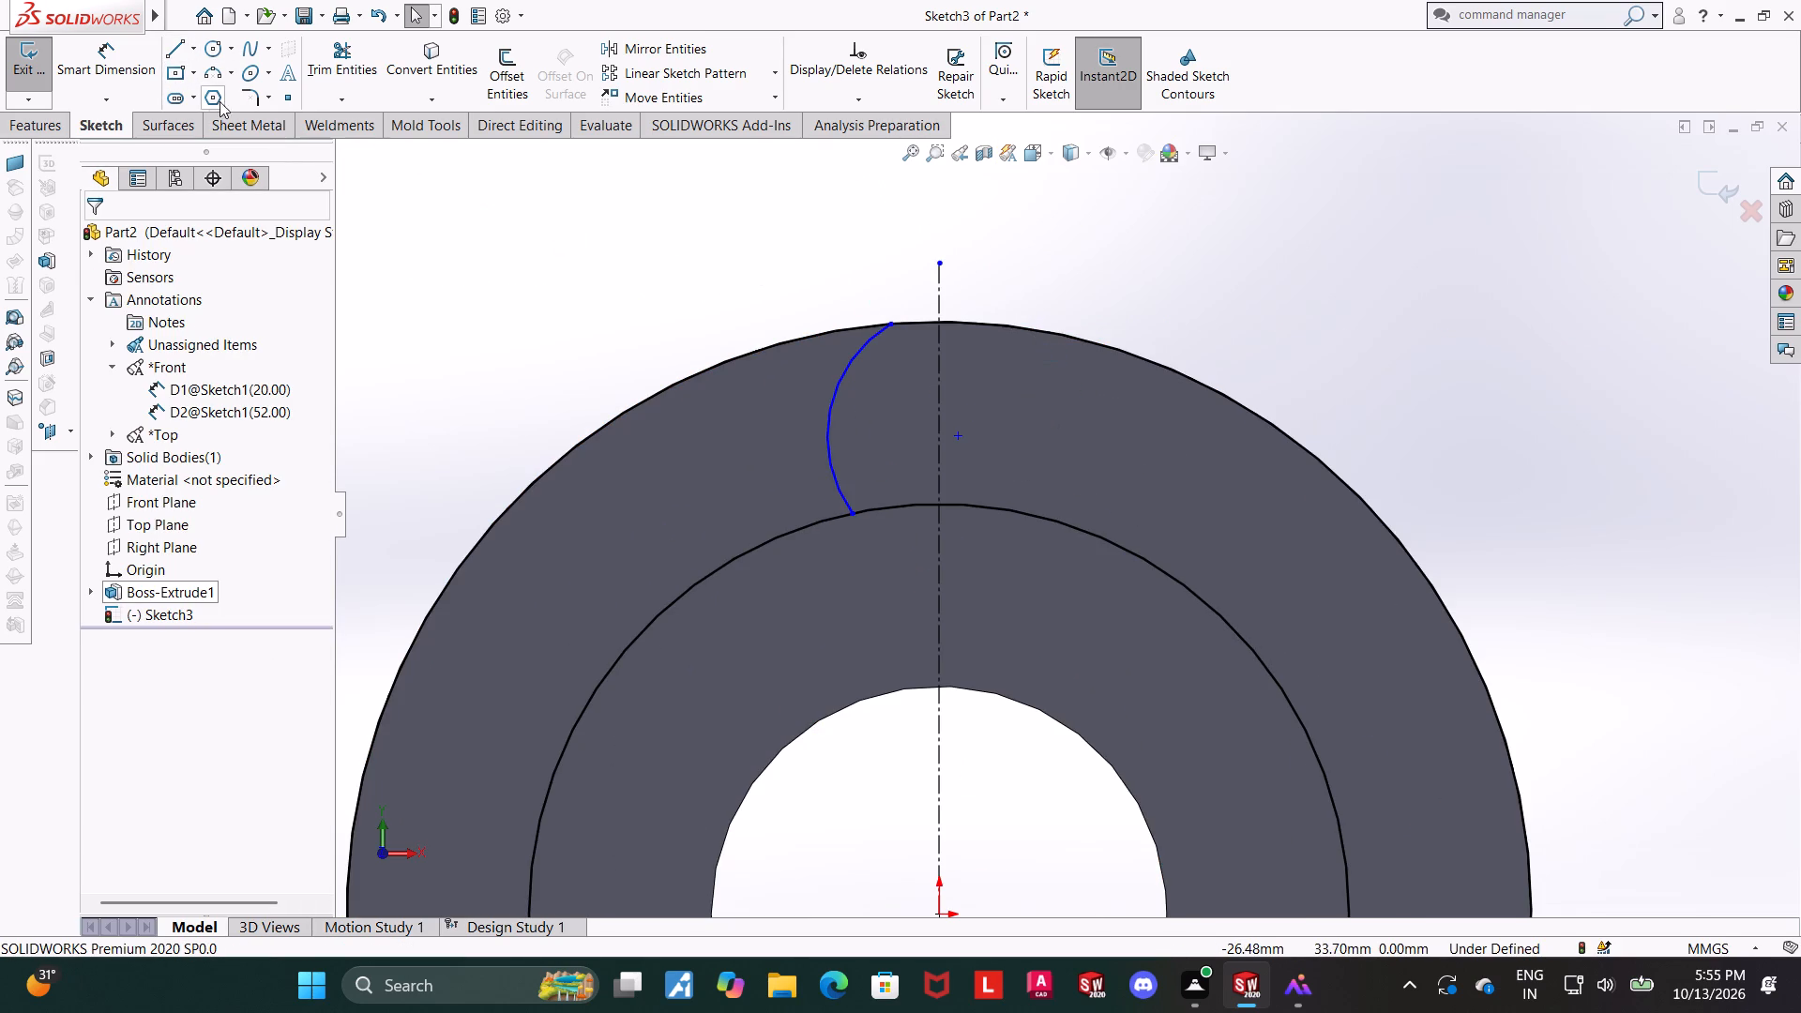
{"action": "left_click", "coordinate": [131, 66]}
{"action": "left_click", "coordinate": [890, 327]}
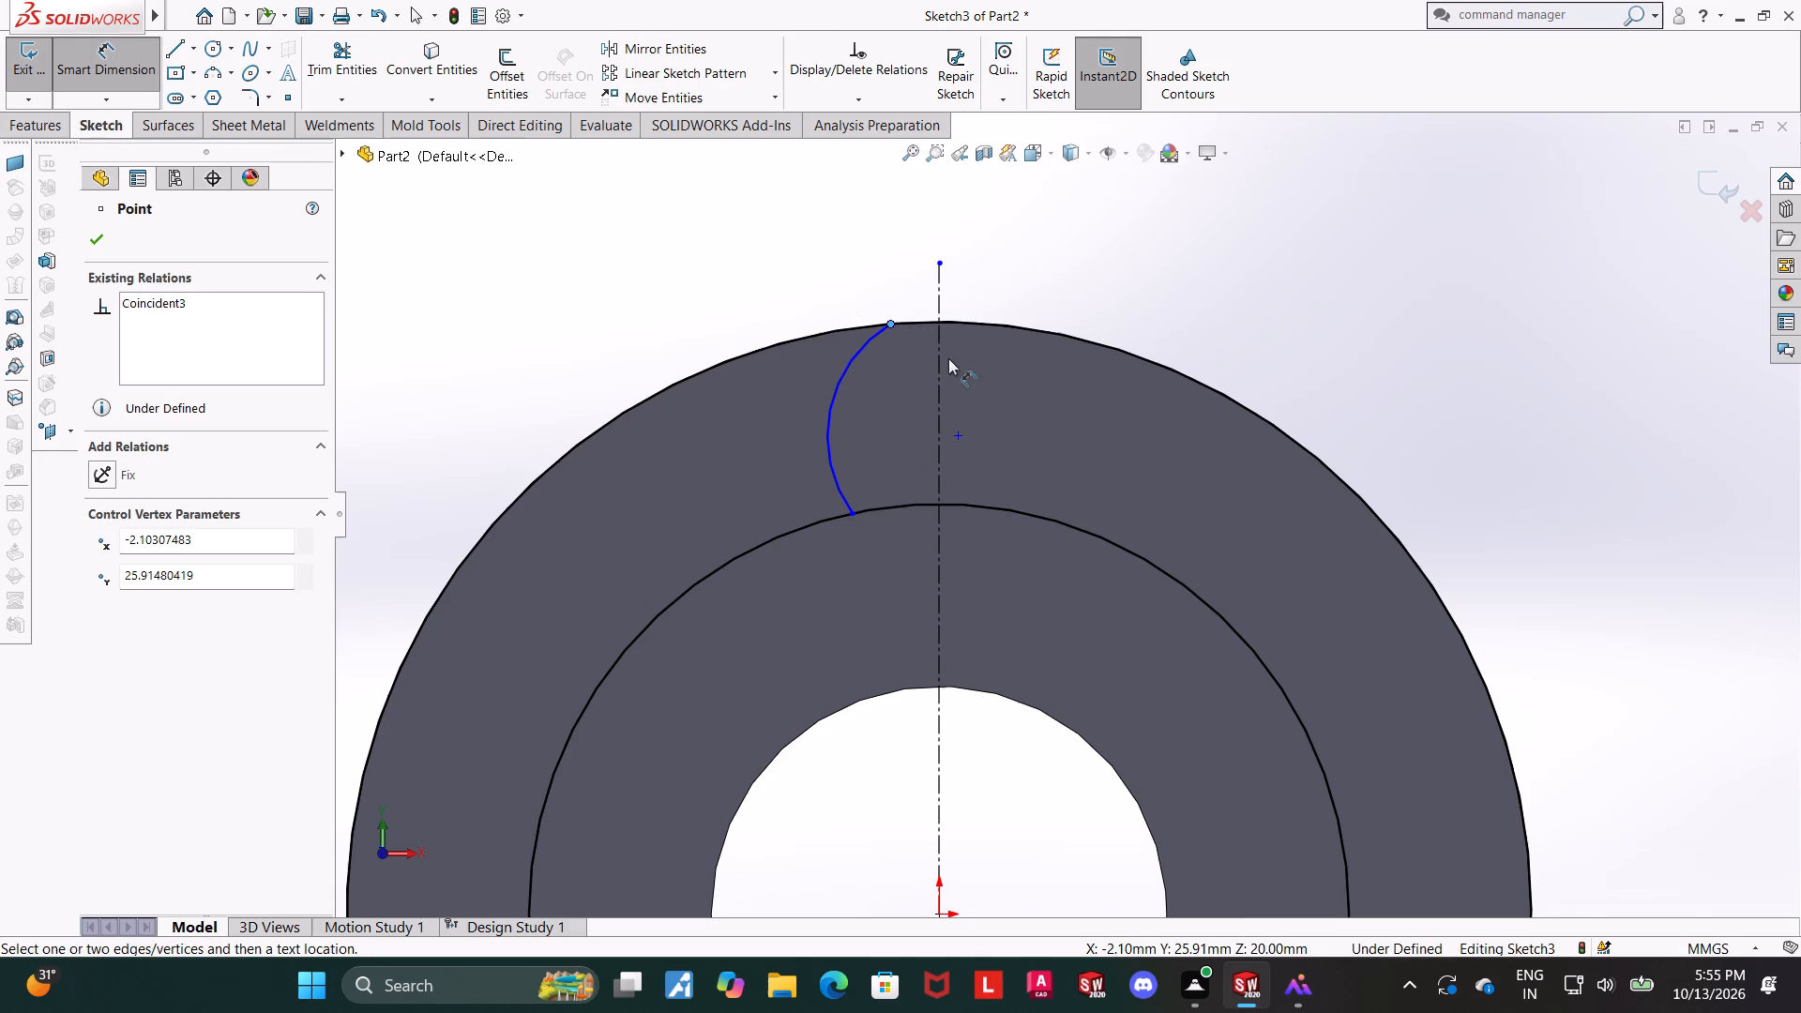
{"action": "left_click", "coordinate": [938, 356]}
{"action": "left_click", "coordinate": [904, 274]}
{"action": "type", "text": "1.5"}
{"action": "key", "text": "Return"}
{"action": "key", "text": "Escape"}
{"action": "key", "text": "Escape"}
Dimension the arc's inner endpoint at 3.5 mm from the vertical centerline.
{"action": "left_click_drag", "start_coordinate": [127, 51], "coordinate": [147, 63]}
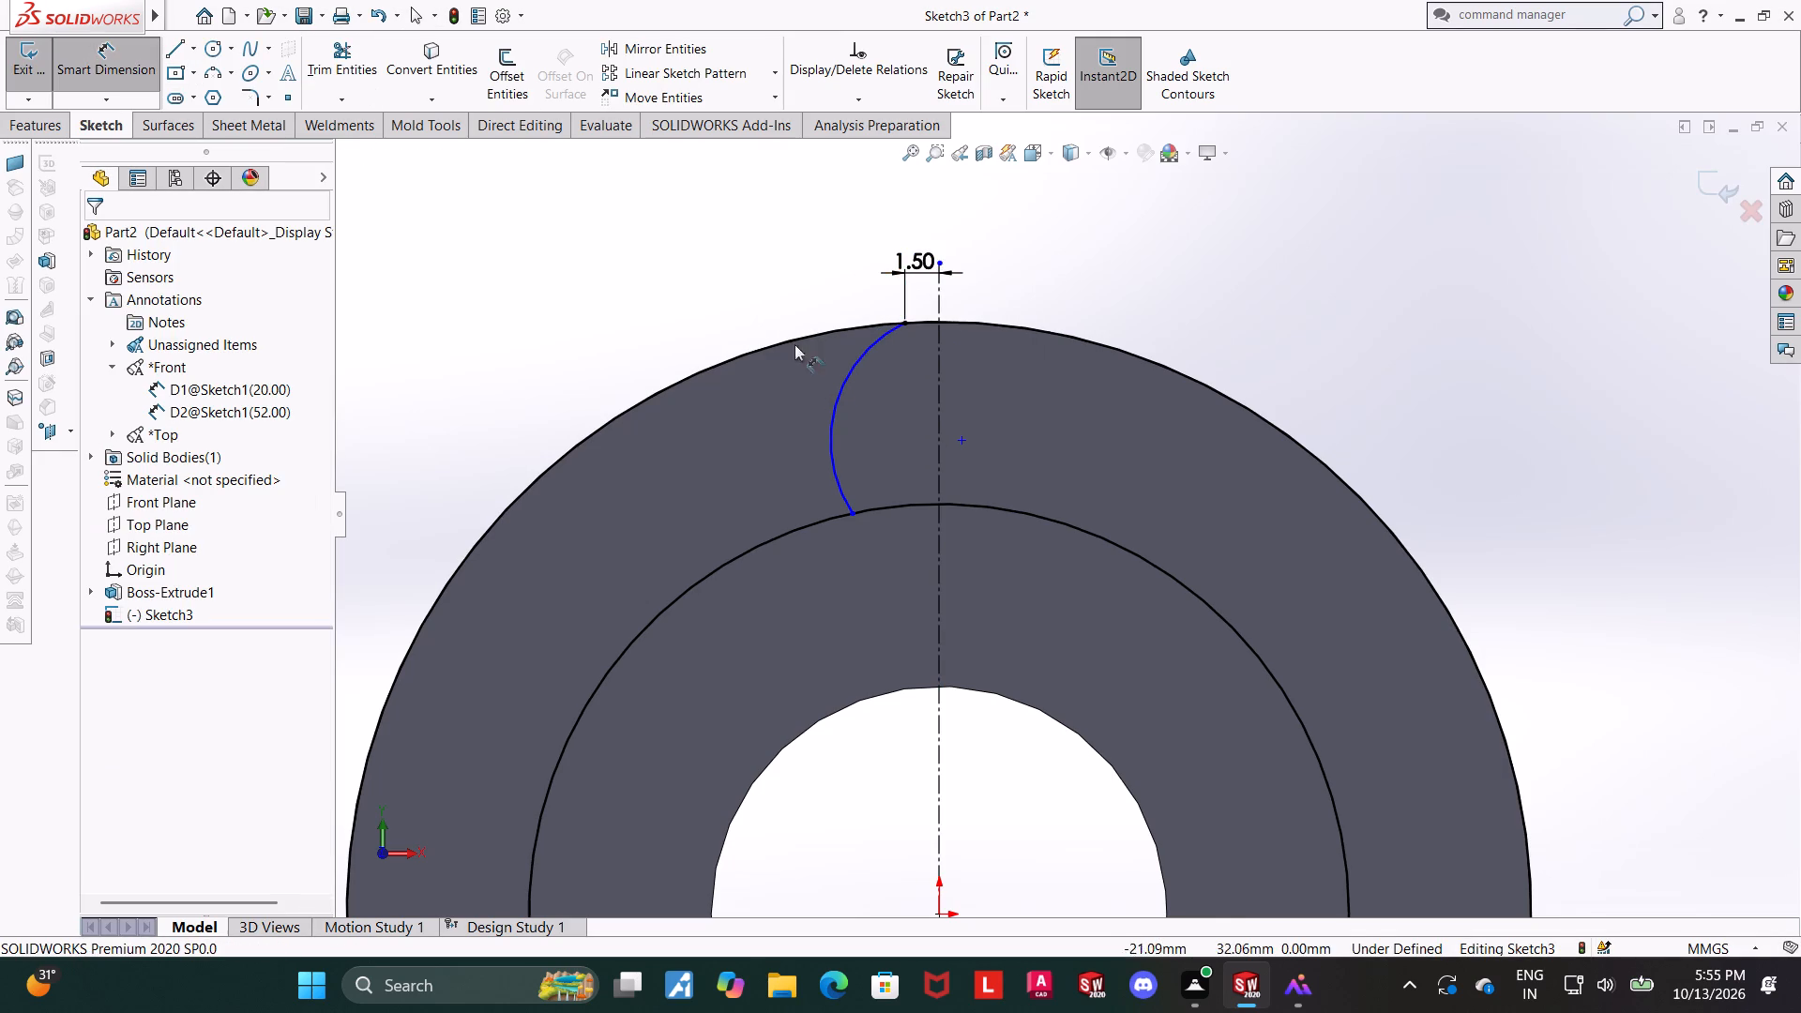
{"action": "left_click", "coordinate": [854, 518]}
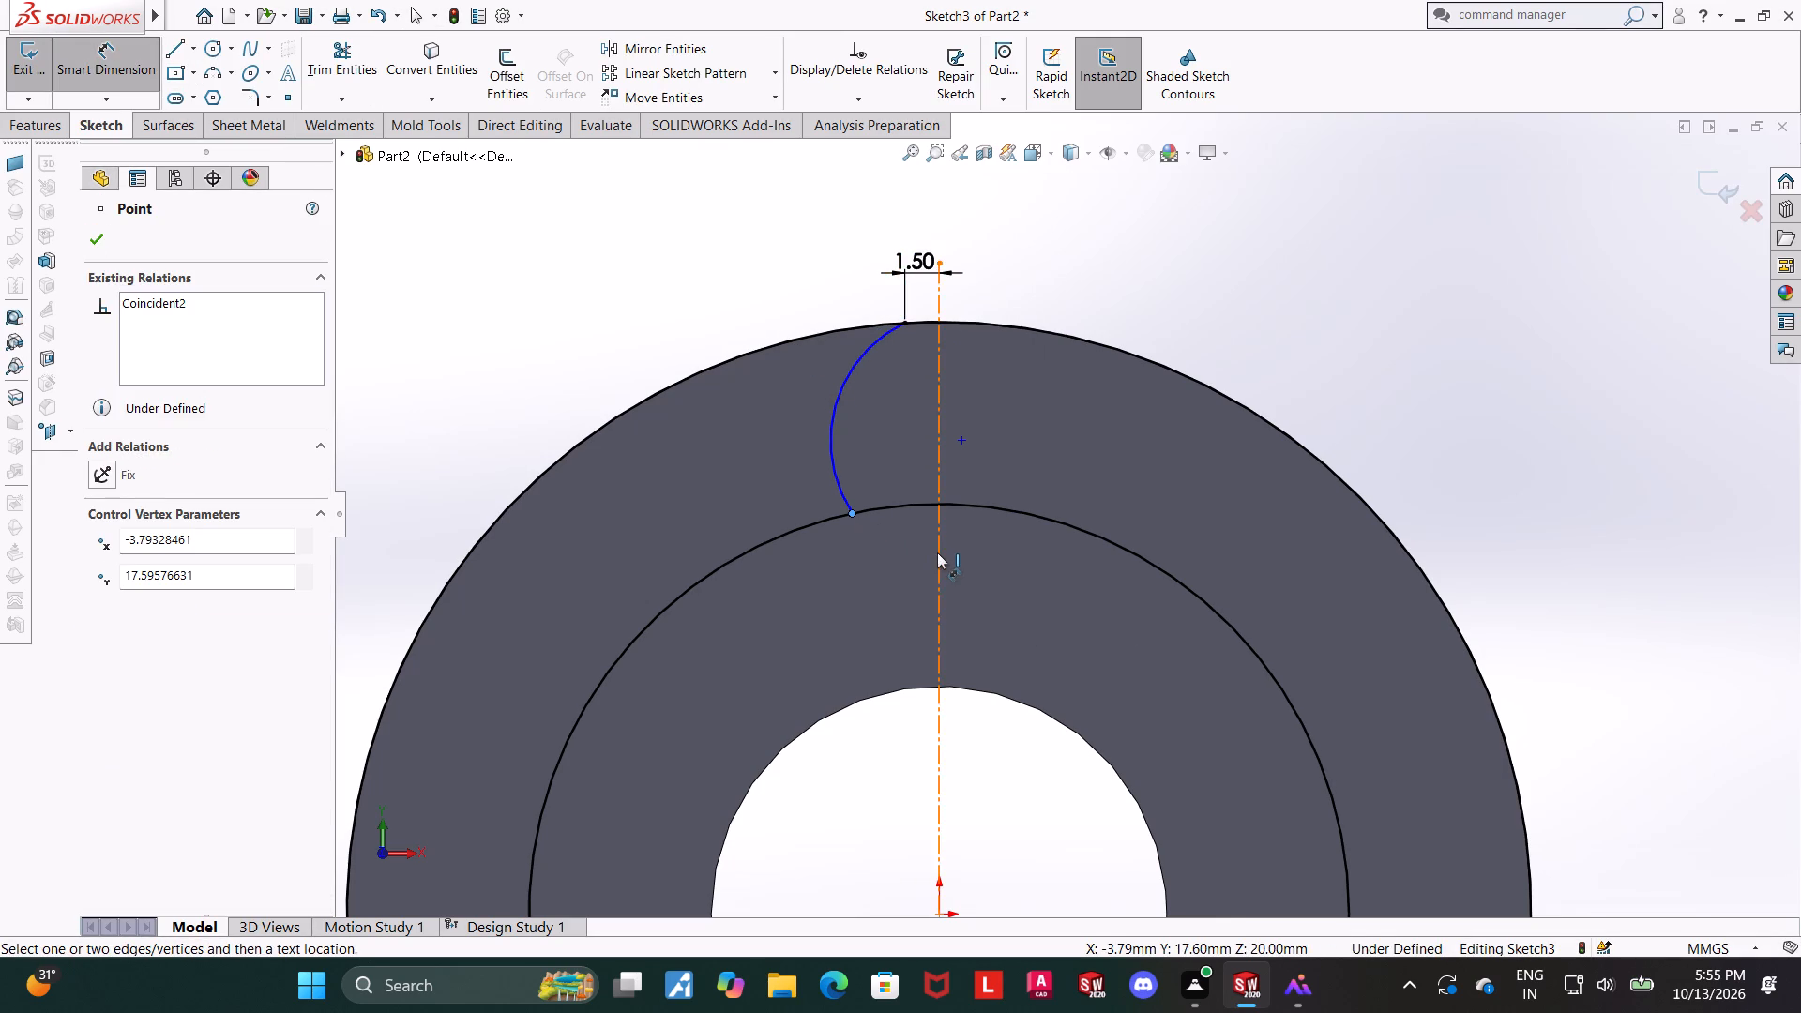
{"action": "left_click", "coordinate": [937, 552]}
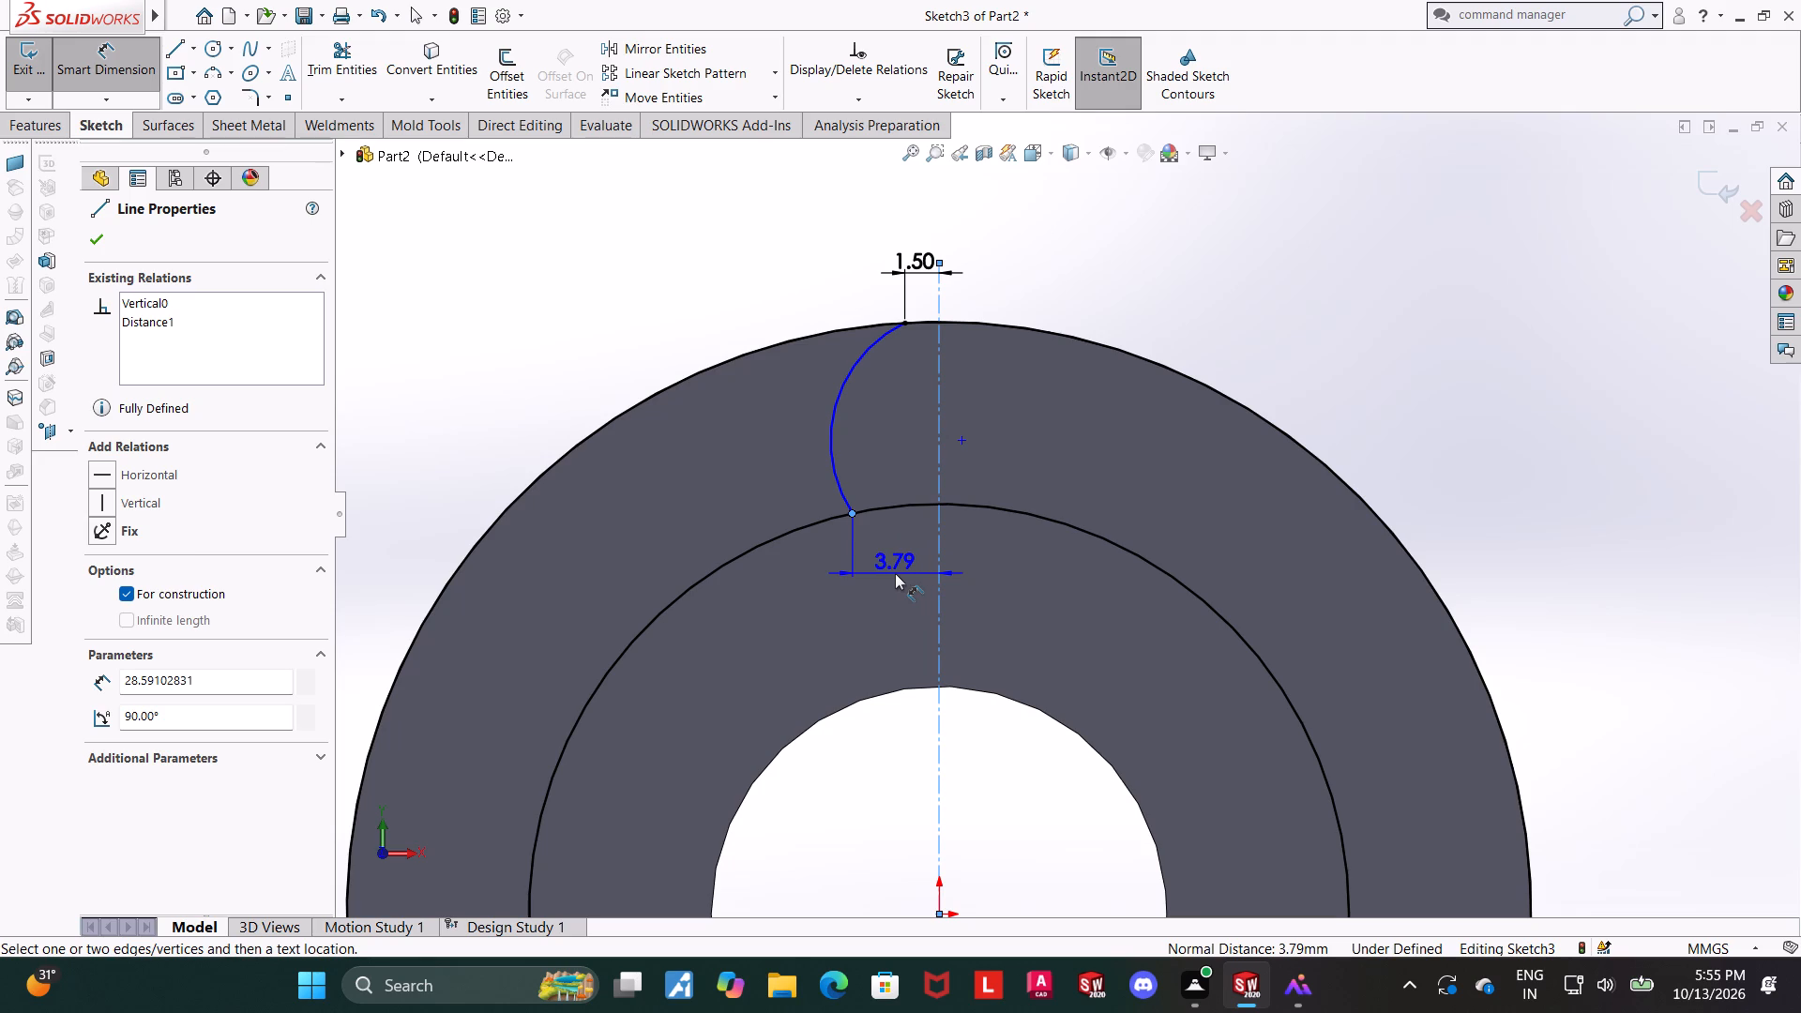
{"action": "left_click", "coordinate": [895, 573]}
{"action": "type", "text": "3.5"}
{"action": "key", "text": "Return"}
{"action": "key", "text": "Escape"}
{"action": "key", "text": "Escape"}
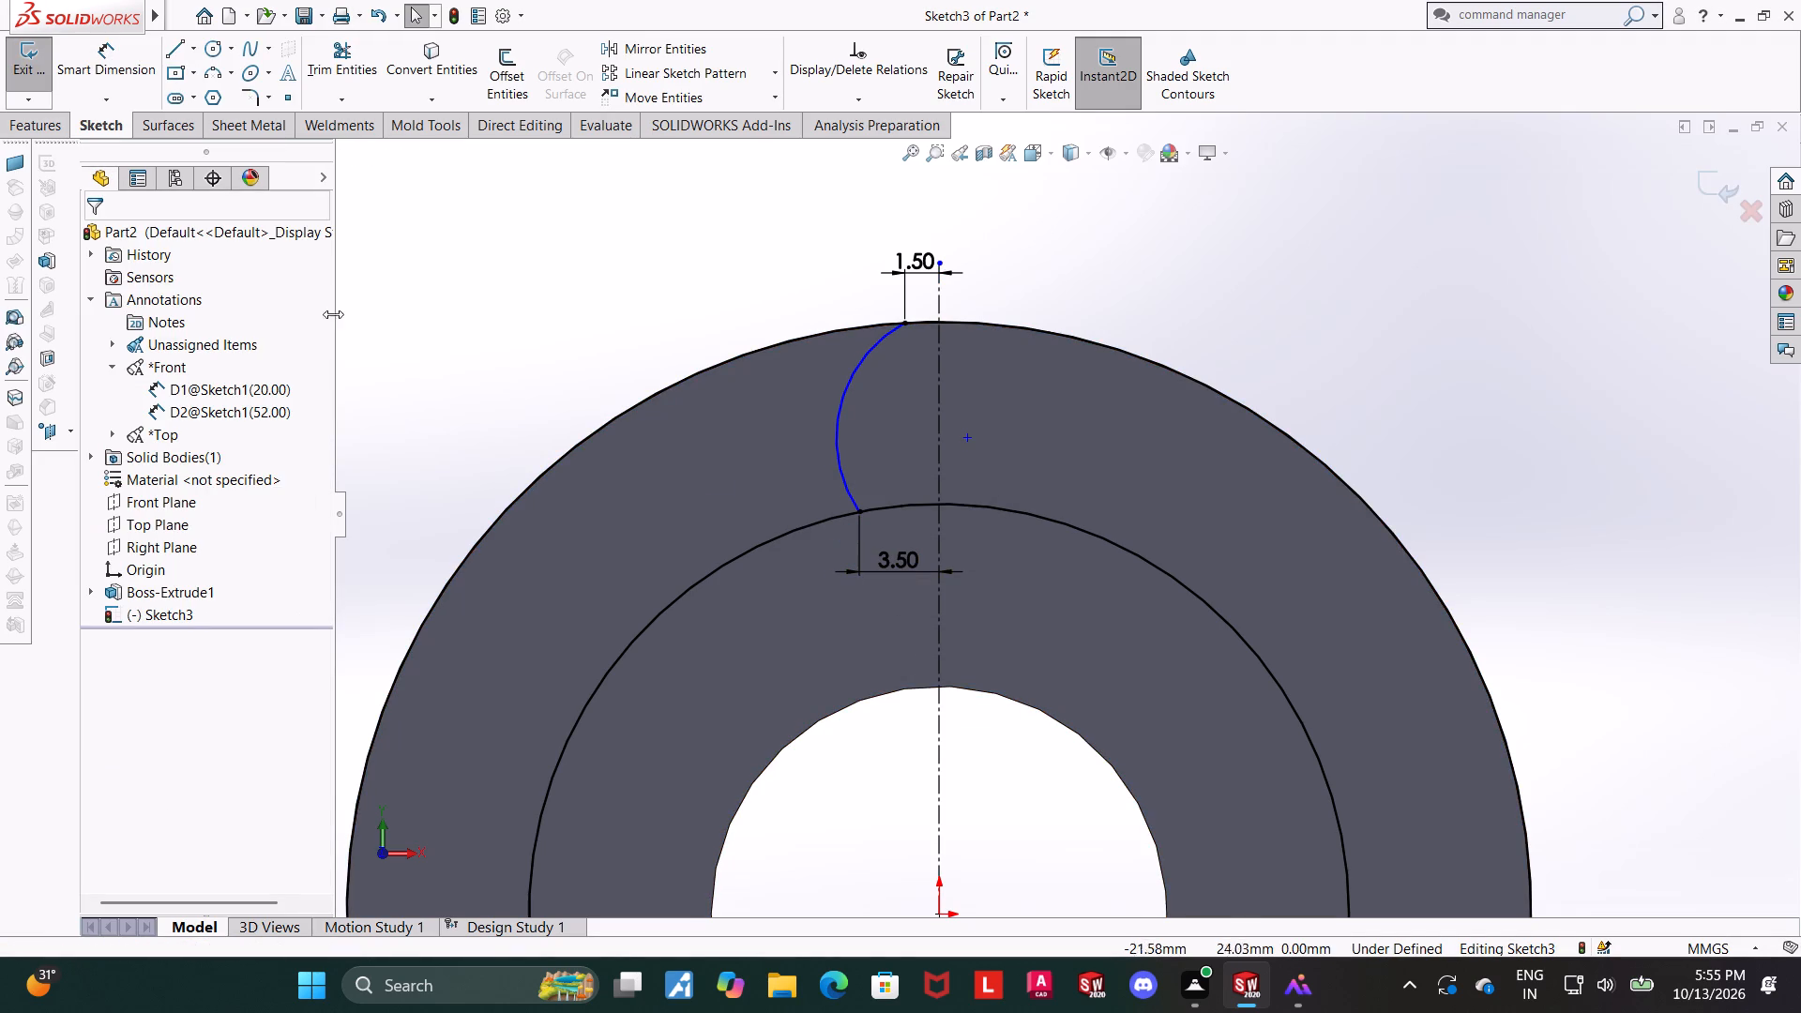
Dimension the flank arc's radius as 16 mm.
{"action": "left_click", "coordinate": [111, 73]}
{"action": "left_click", "coordinate": [861, 355]}
{"action": "left_click", "coordinate": [887, 416]}
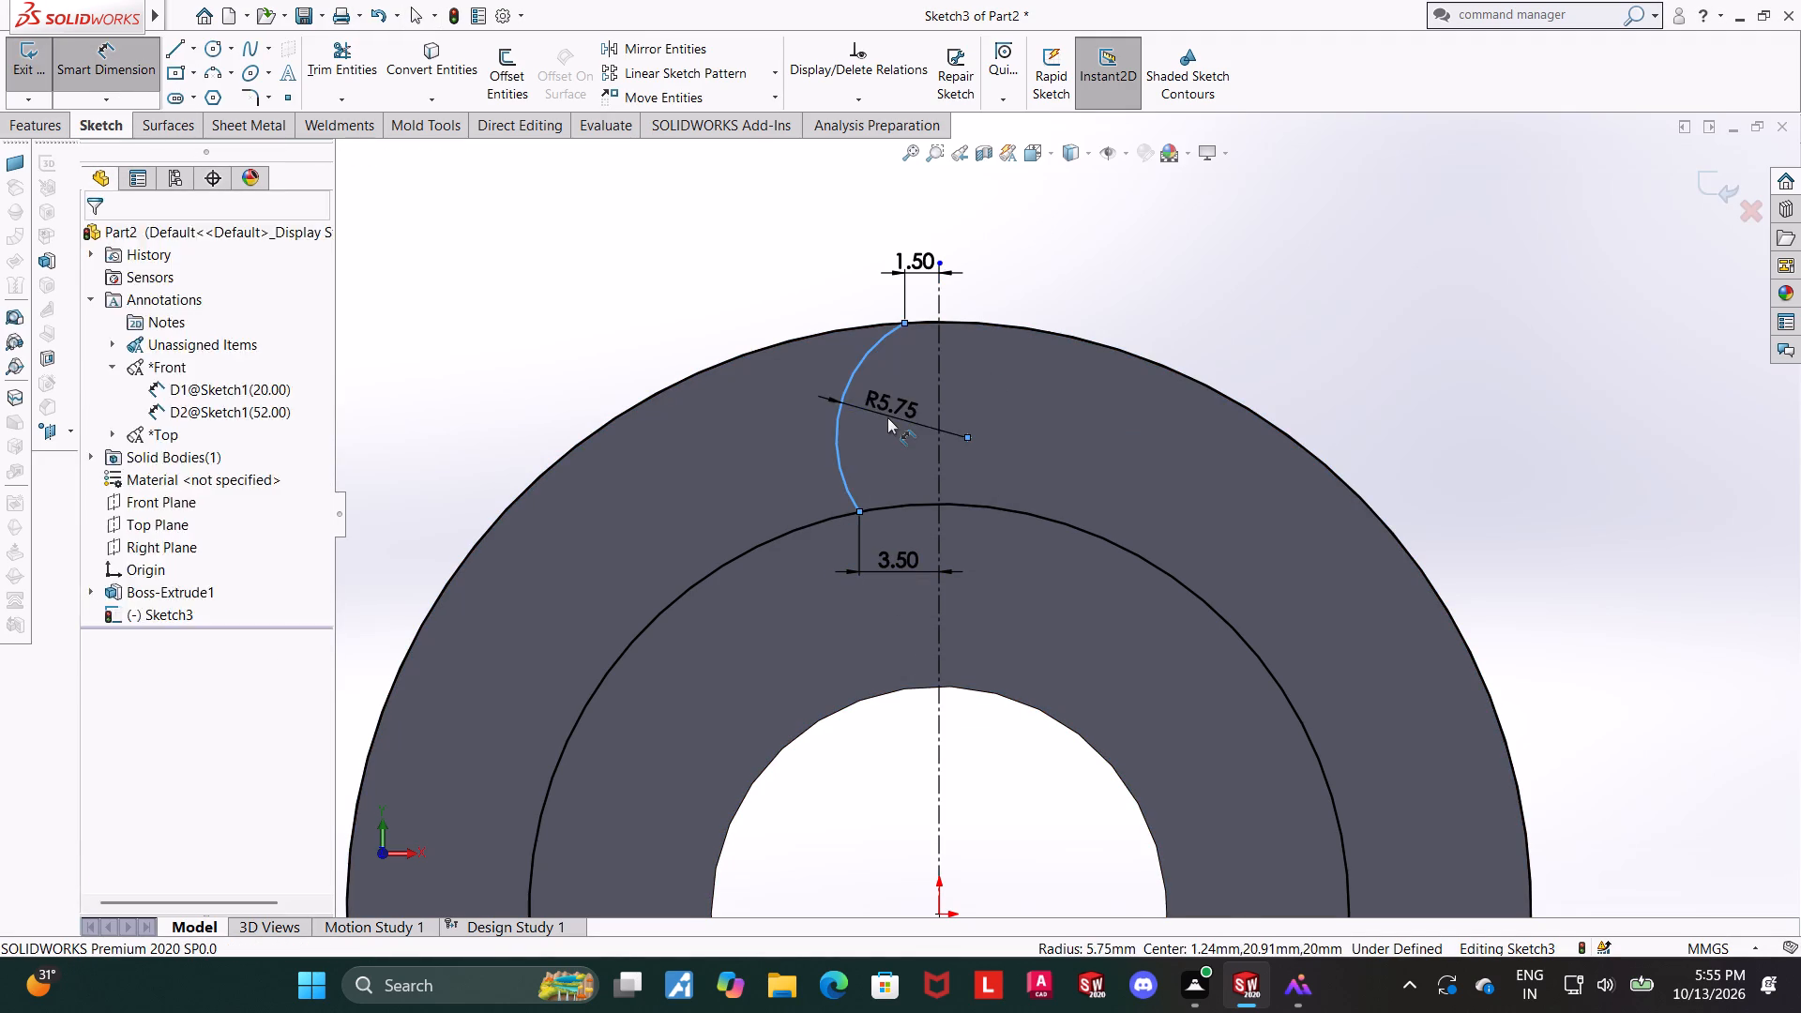
{"action": "type", "text": "16"}
{"action": "key", "text": "Return"}
{"action": "key", "text": "Escape"}
{"action": "key", "text": "Escape"}
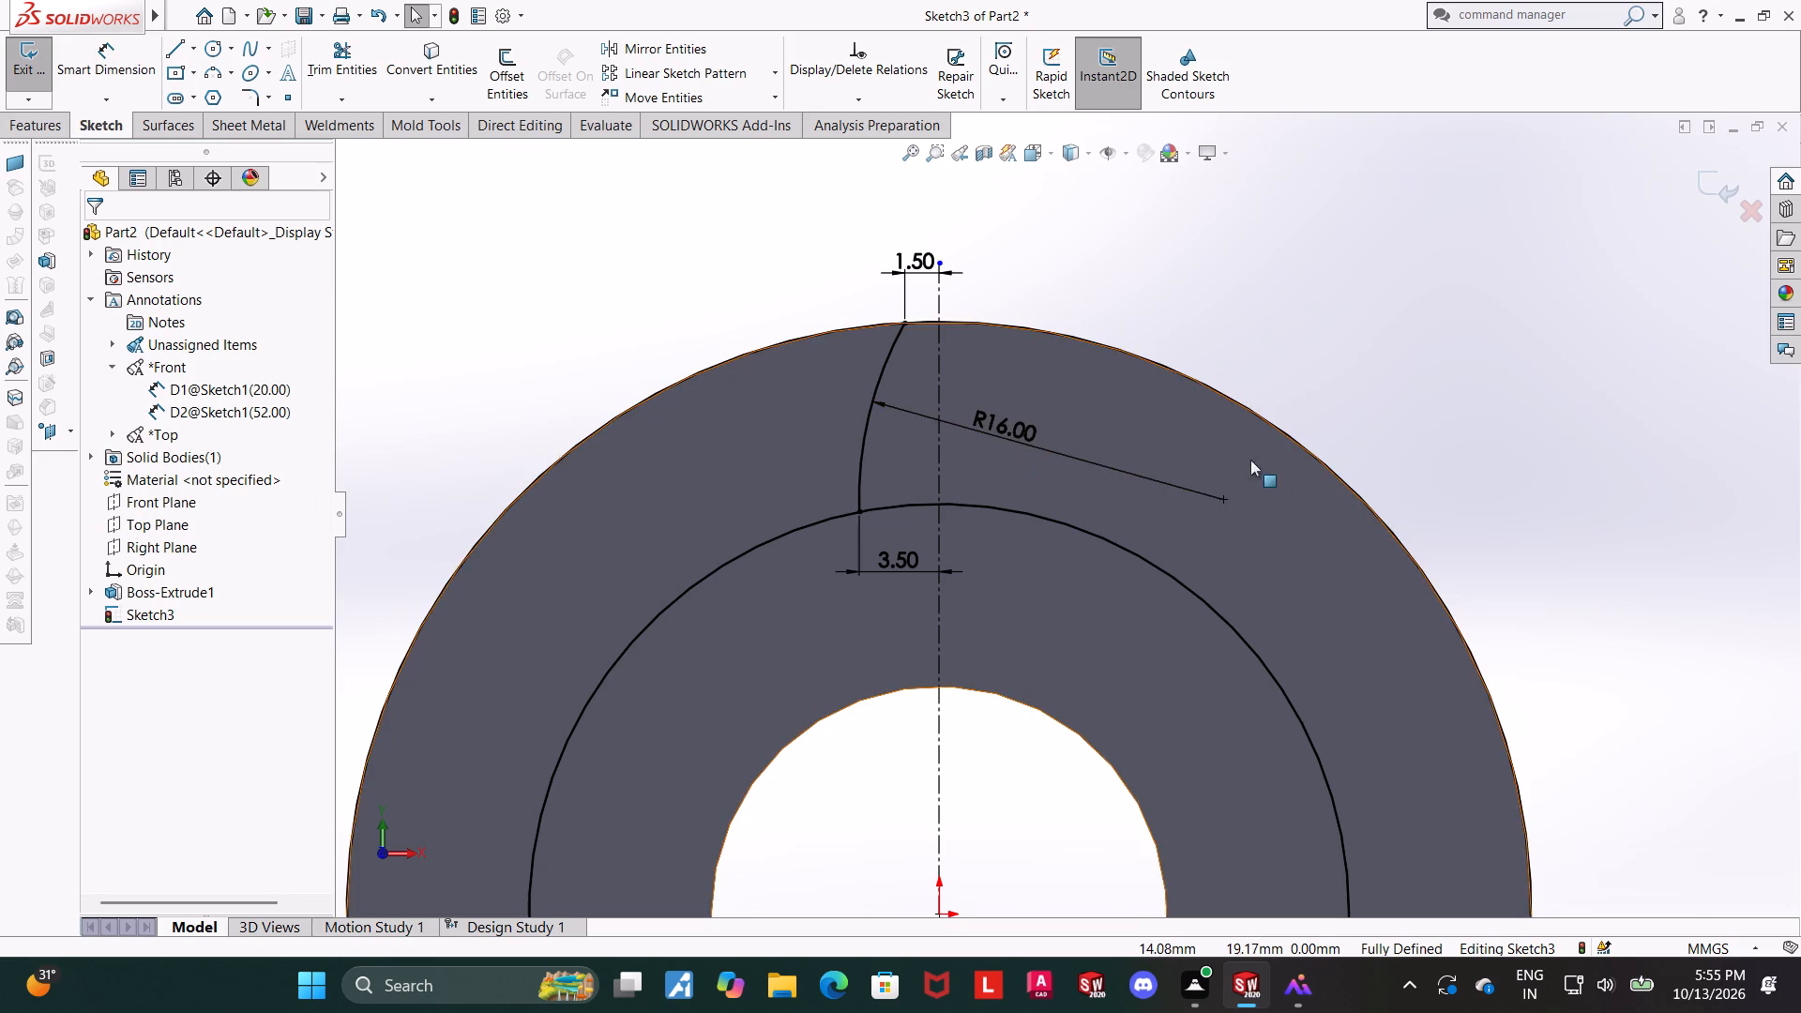
Mirror the 16 mm radius arc about the vertical centerline, keeping the original.
{"action": "scroll", "coordinate": [1099, 377], "scroll_direction": "down", "scroll_amount": 2}
{"action": "left_click", "coordinate": [619, 51]}
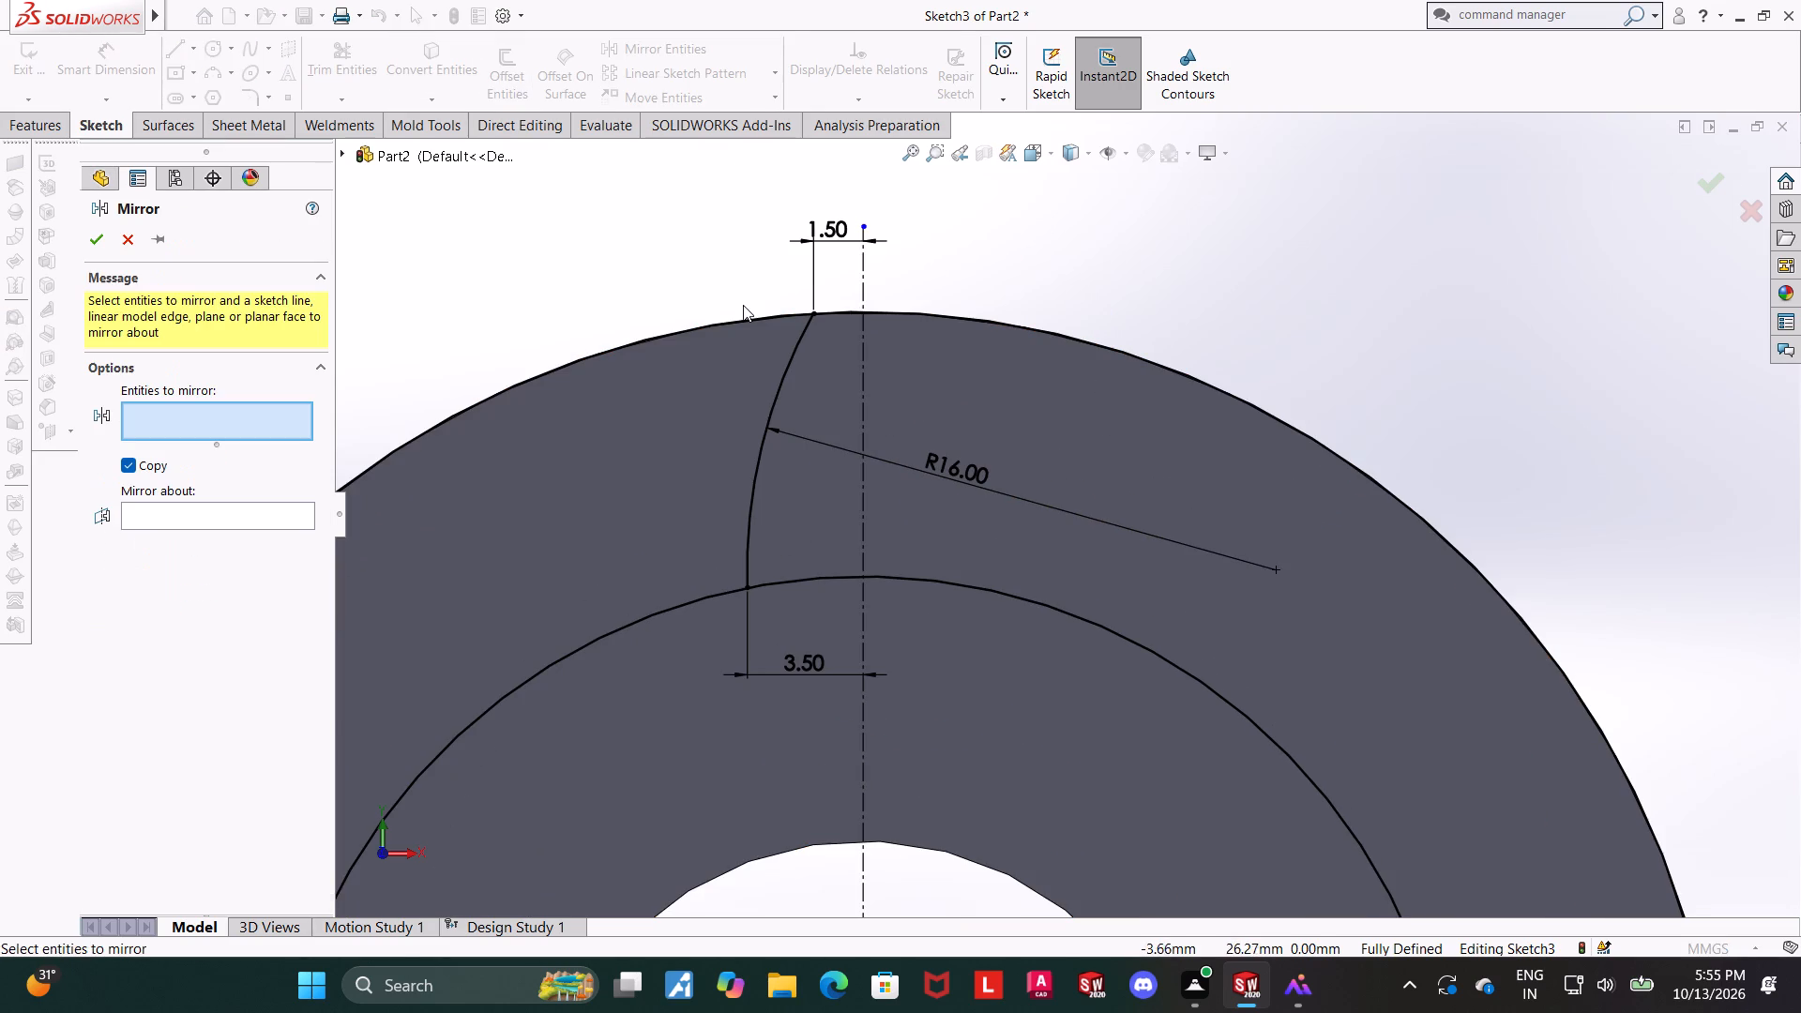
{"action": "left_click", "coordinate": [794, 341]}
{"action": "left_click", "coordinate": [220, 515]}
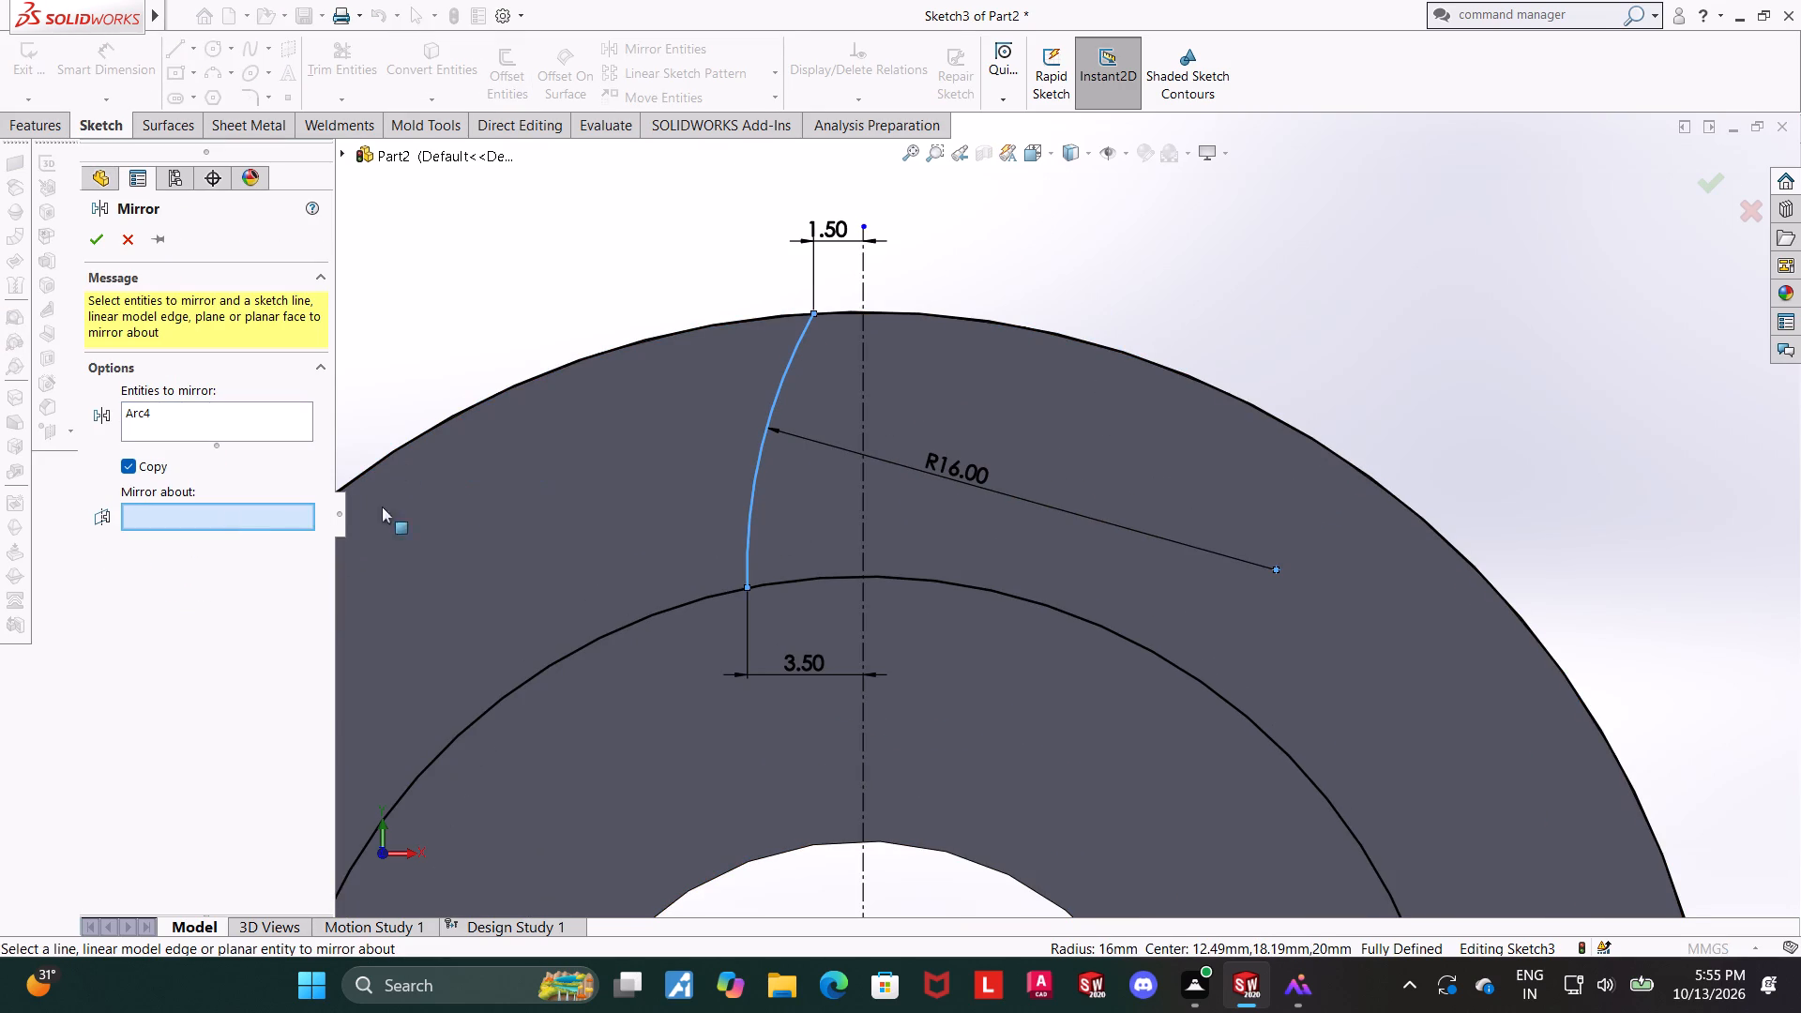
{"action": "left_click", "coordinate": [868, 506]}
{"action": "left_click", "coordinate": [98, 246]}
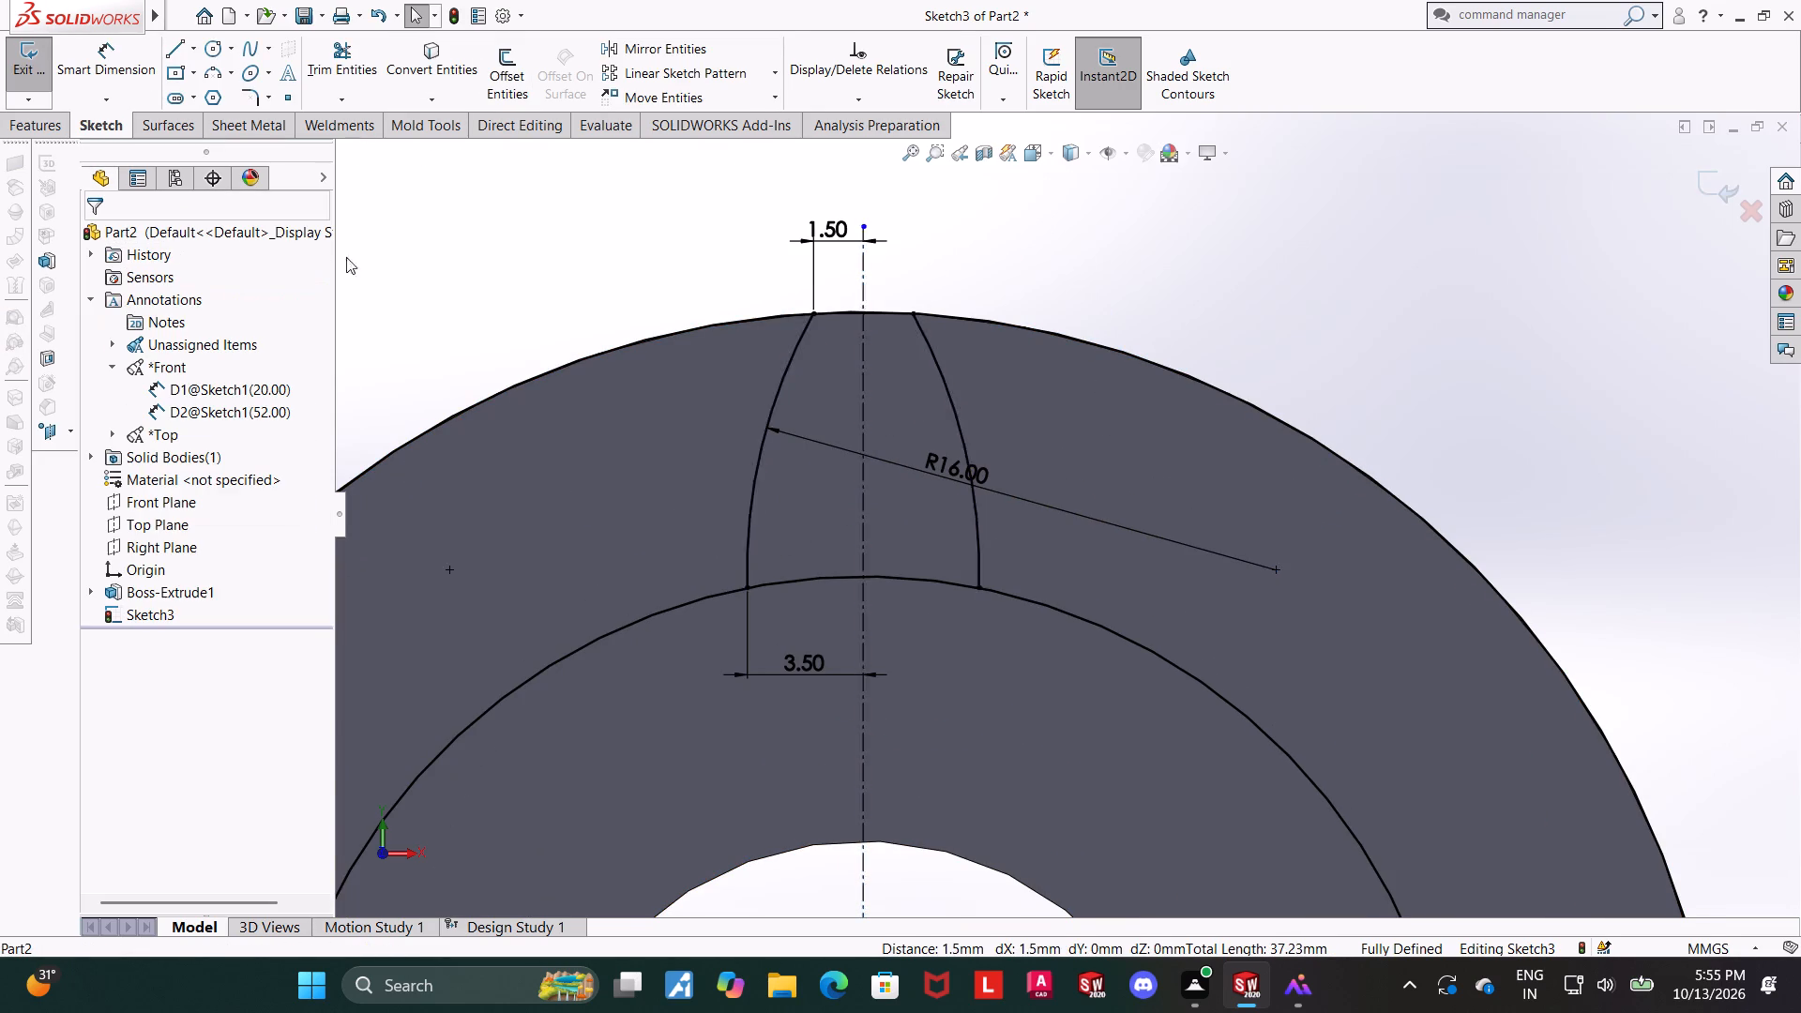
Circular-pattern both flank arcs around the origin with 12 equally spaced instances over 360 degrees.
{"action": "scroll", "coordinate": [1178, 262], "scroll_direction": "up", "scroll_amount": 3}
{"action": "left_click", "coordinate": [1239, 273]}
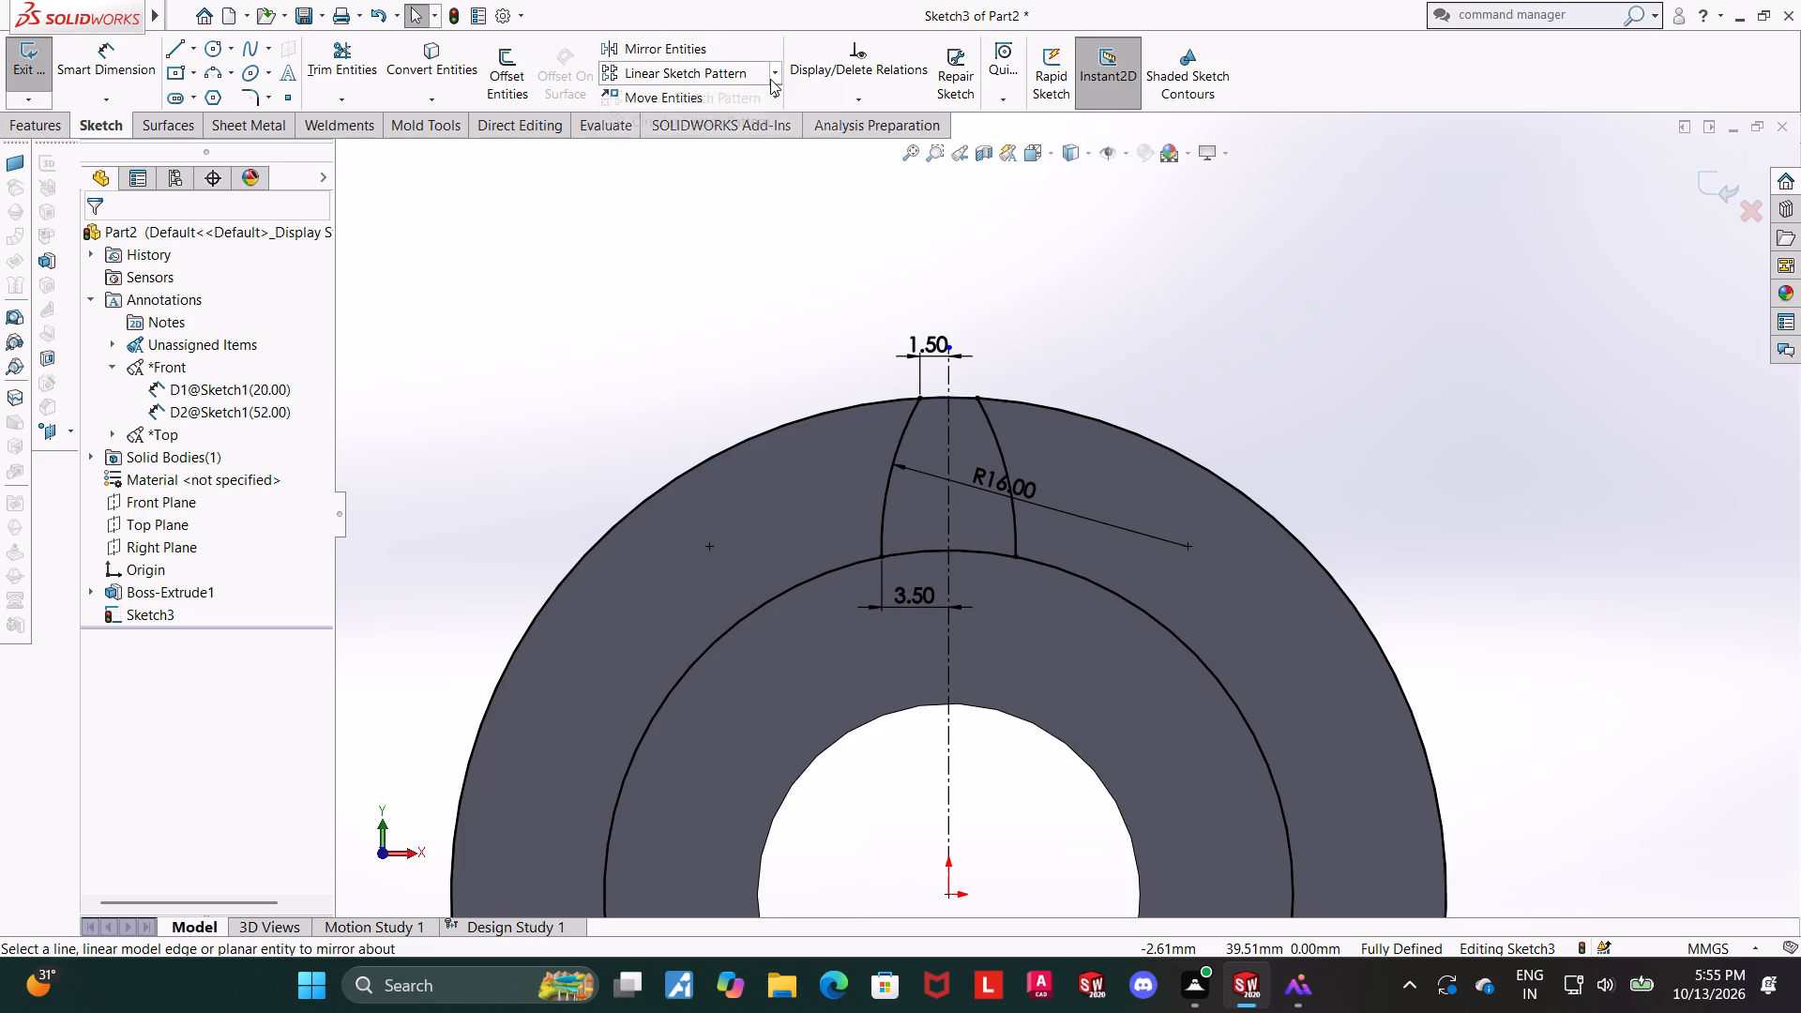
{"action": "left_click", "coordinate": [770, 79]}
{"action": "left_click", "coordinate": [704, 124]}
{"action": "left_click", "coordinate": [901, 427]}
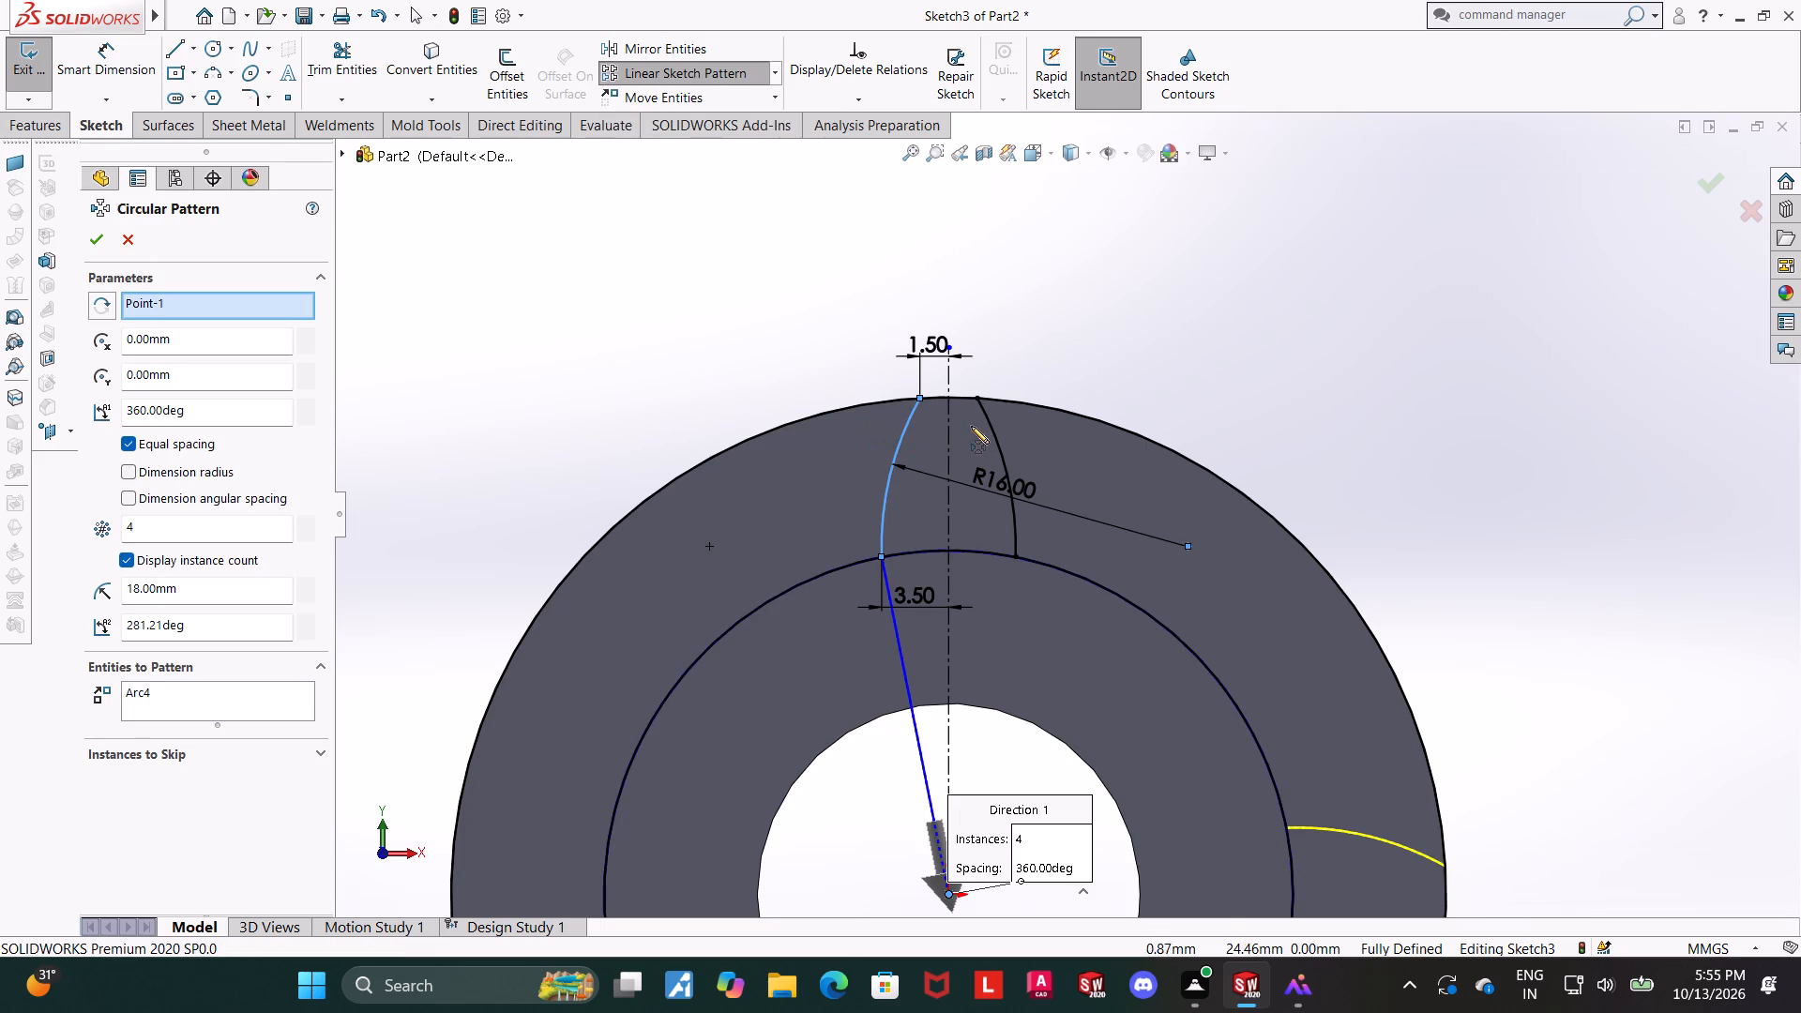
{"action": "left_click", "coordinate": [992, 427]}
{"action": "left_click_drag", "start_coordinate": [174, 519], "coordinate": [143, 522]}
{"action": "left_click_drag", "start_coordinate": [179, 517], "coordinate": [177, 517]}
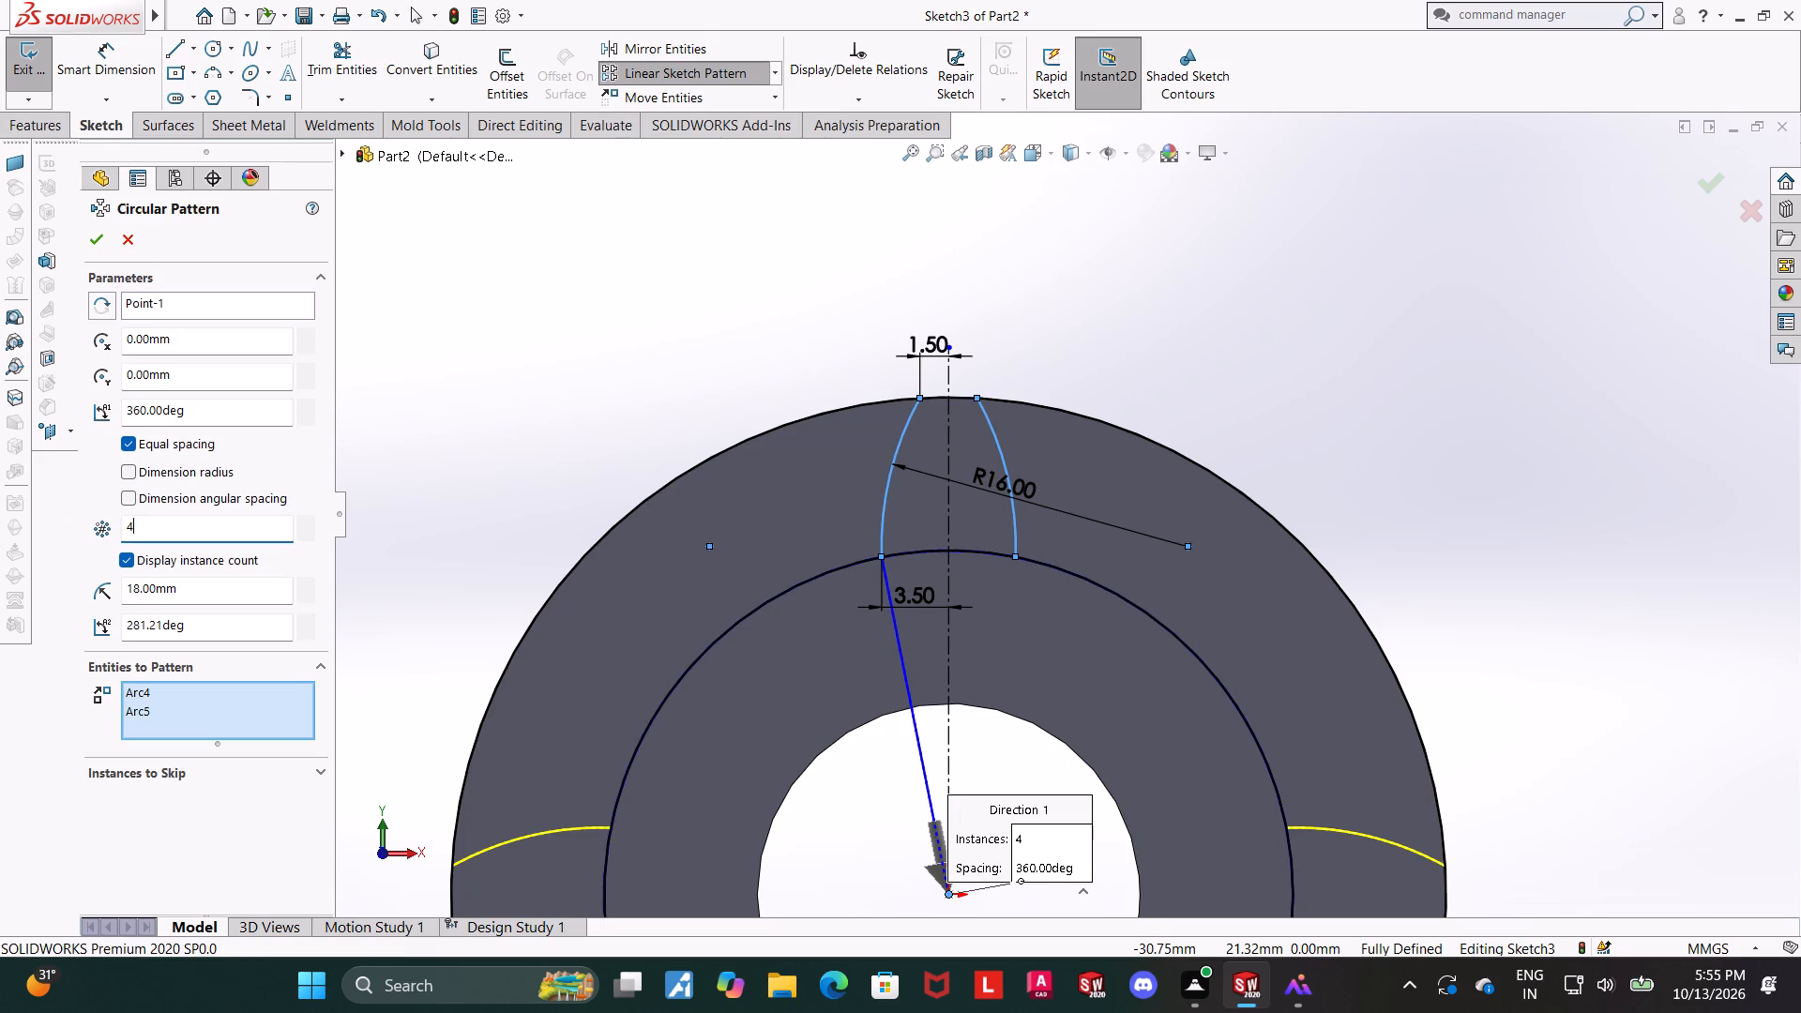
{"action": "left_click_drag", "start_coordinate": [177, 517], "coordinate": [114, 521]}
{"action": "type", "text": "12"}
{"action": "key", "text": "Delete"}
{"action": "key", "text": "Return"}
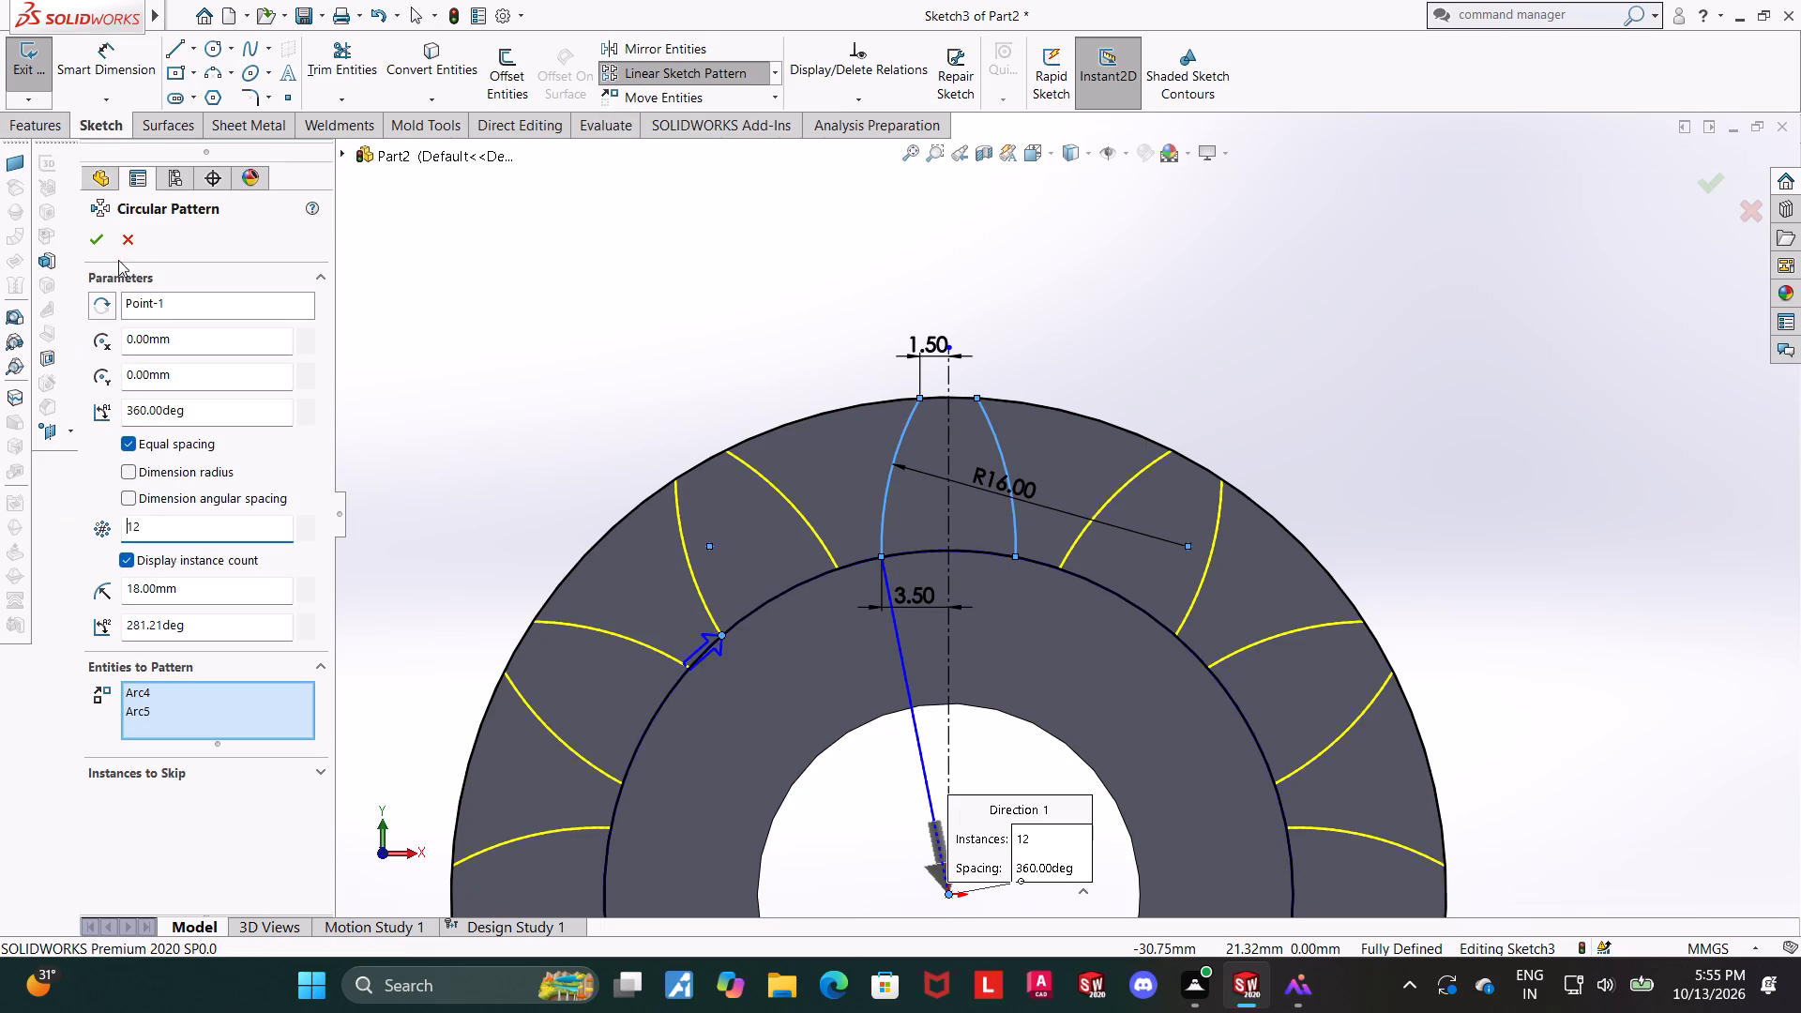
{"action": "left_click", "coordinate": [96, 240]}
Make the outer end of the first arc in the second patterned pair clockwise from the top coincident with the outer circle.
{"action": "scroll", "coordinate": [1135, 605], "scroll_direction": "up", "scroll_amount": 3}
{"action": "scroll", "coordinate": [1330, 650], "scroll_direction": "up", "scroll_amount": 2}
{"action": "scroll", "coordinate": [1291, 616], "scroll_direction": "down", "scroll_amount": 2}
{"action": "scroll", "coordinate": [1060, 454], "scroll_direction": "down", "scroll_amount": 4}
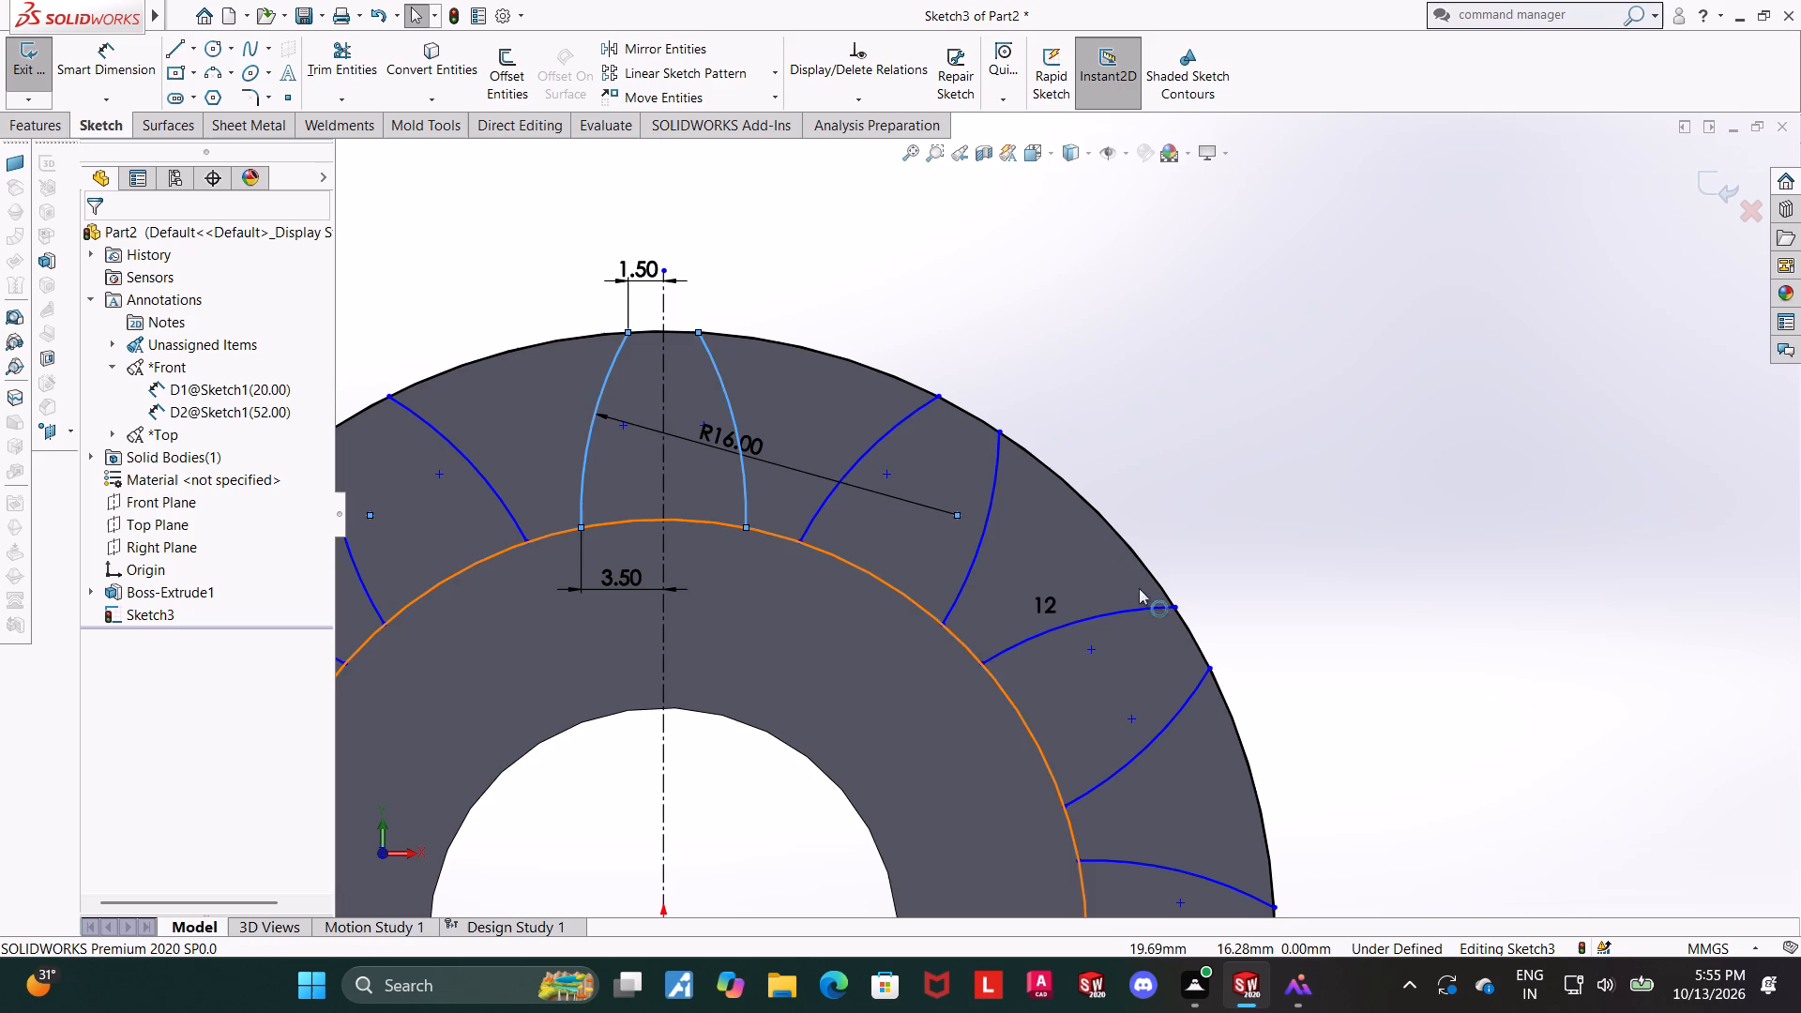
{"action": "key", "text": "Escape"}
{"action": "left_click", "coordinate": [1179, 609]}
{"action": "left_click", "coordinate": [1184, 631], "text": "ctrl"}
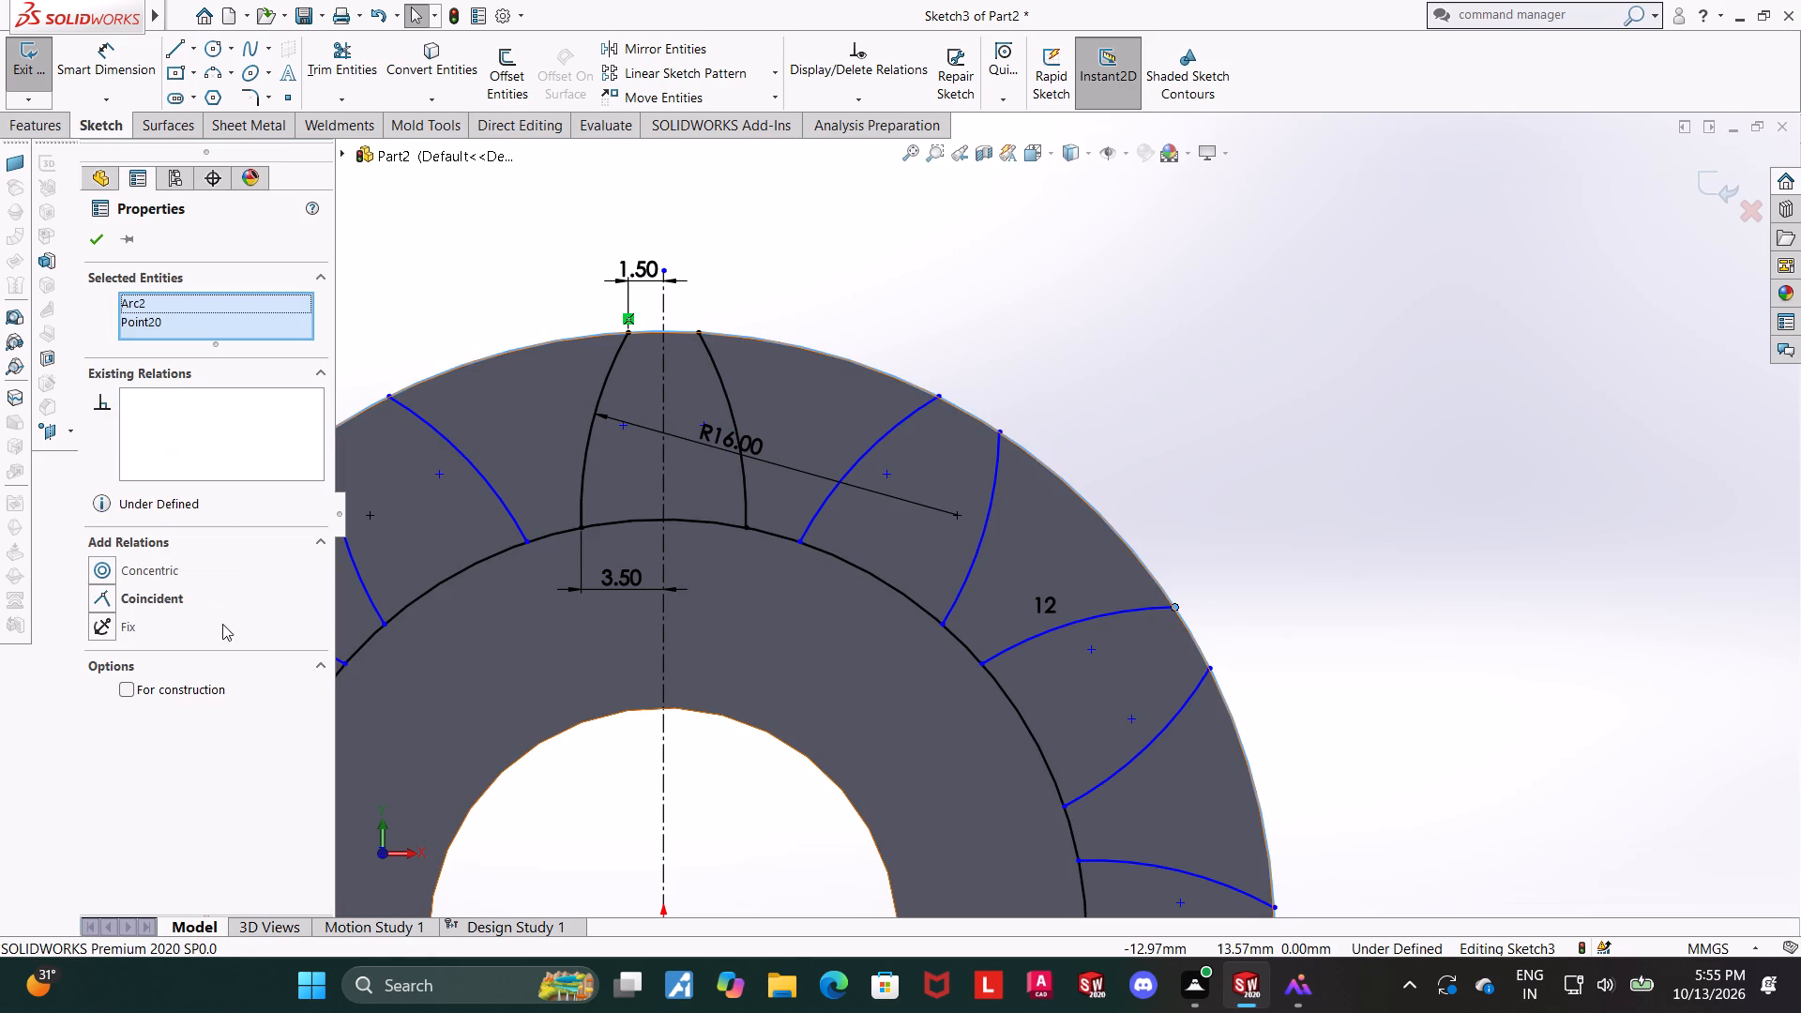
{"action": "left_click", "coordinate": [98, 609]}
{"action": "left_click", "coordinate": [1667, 599]}
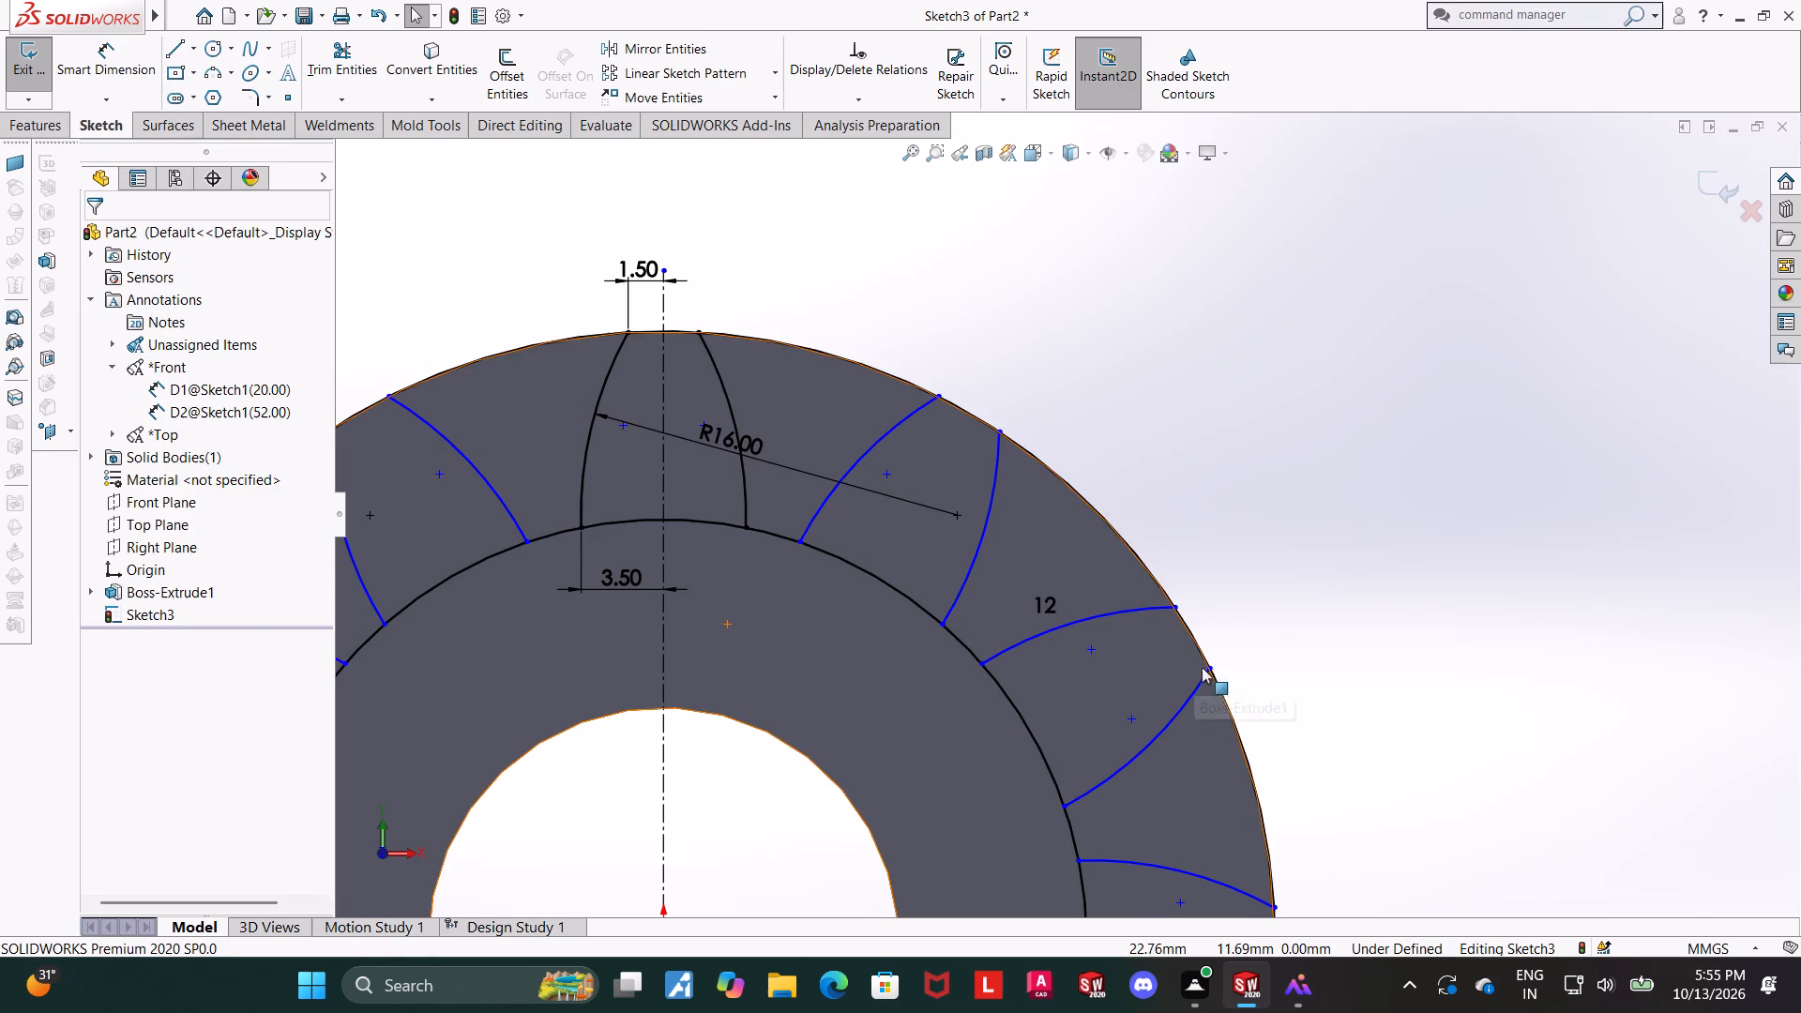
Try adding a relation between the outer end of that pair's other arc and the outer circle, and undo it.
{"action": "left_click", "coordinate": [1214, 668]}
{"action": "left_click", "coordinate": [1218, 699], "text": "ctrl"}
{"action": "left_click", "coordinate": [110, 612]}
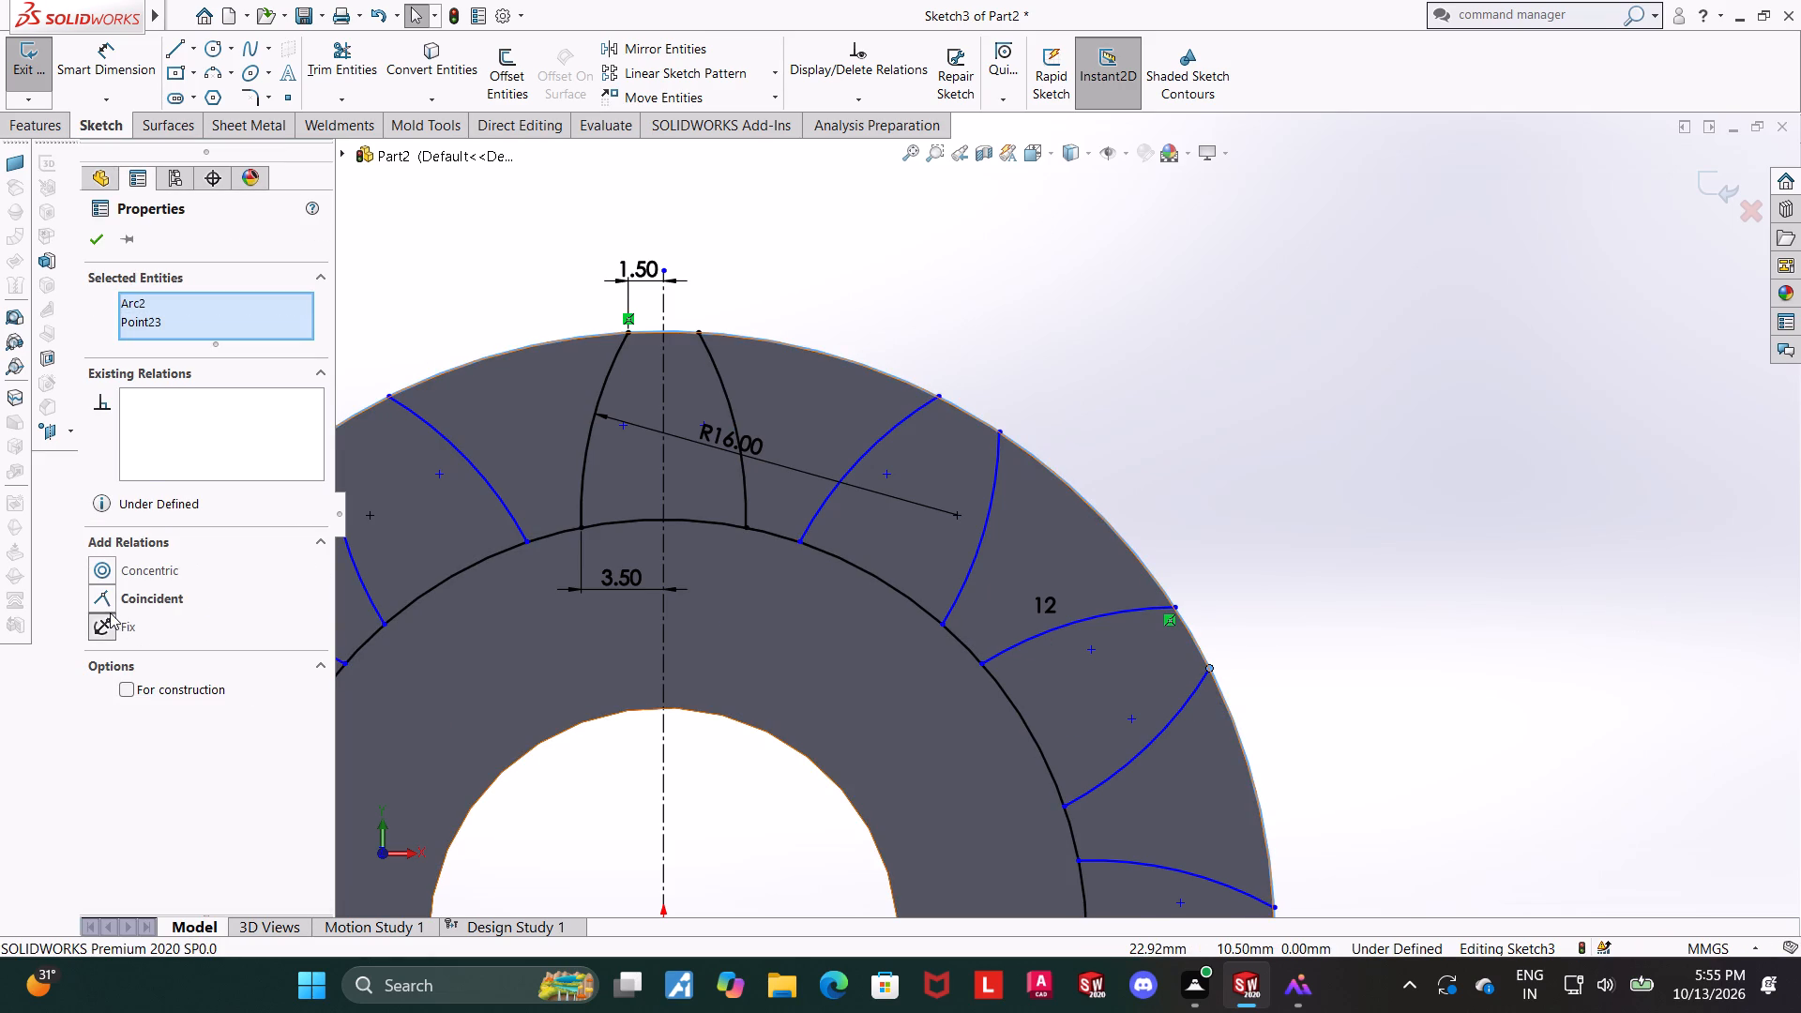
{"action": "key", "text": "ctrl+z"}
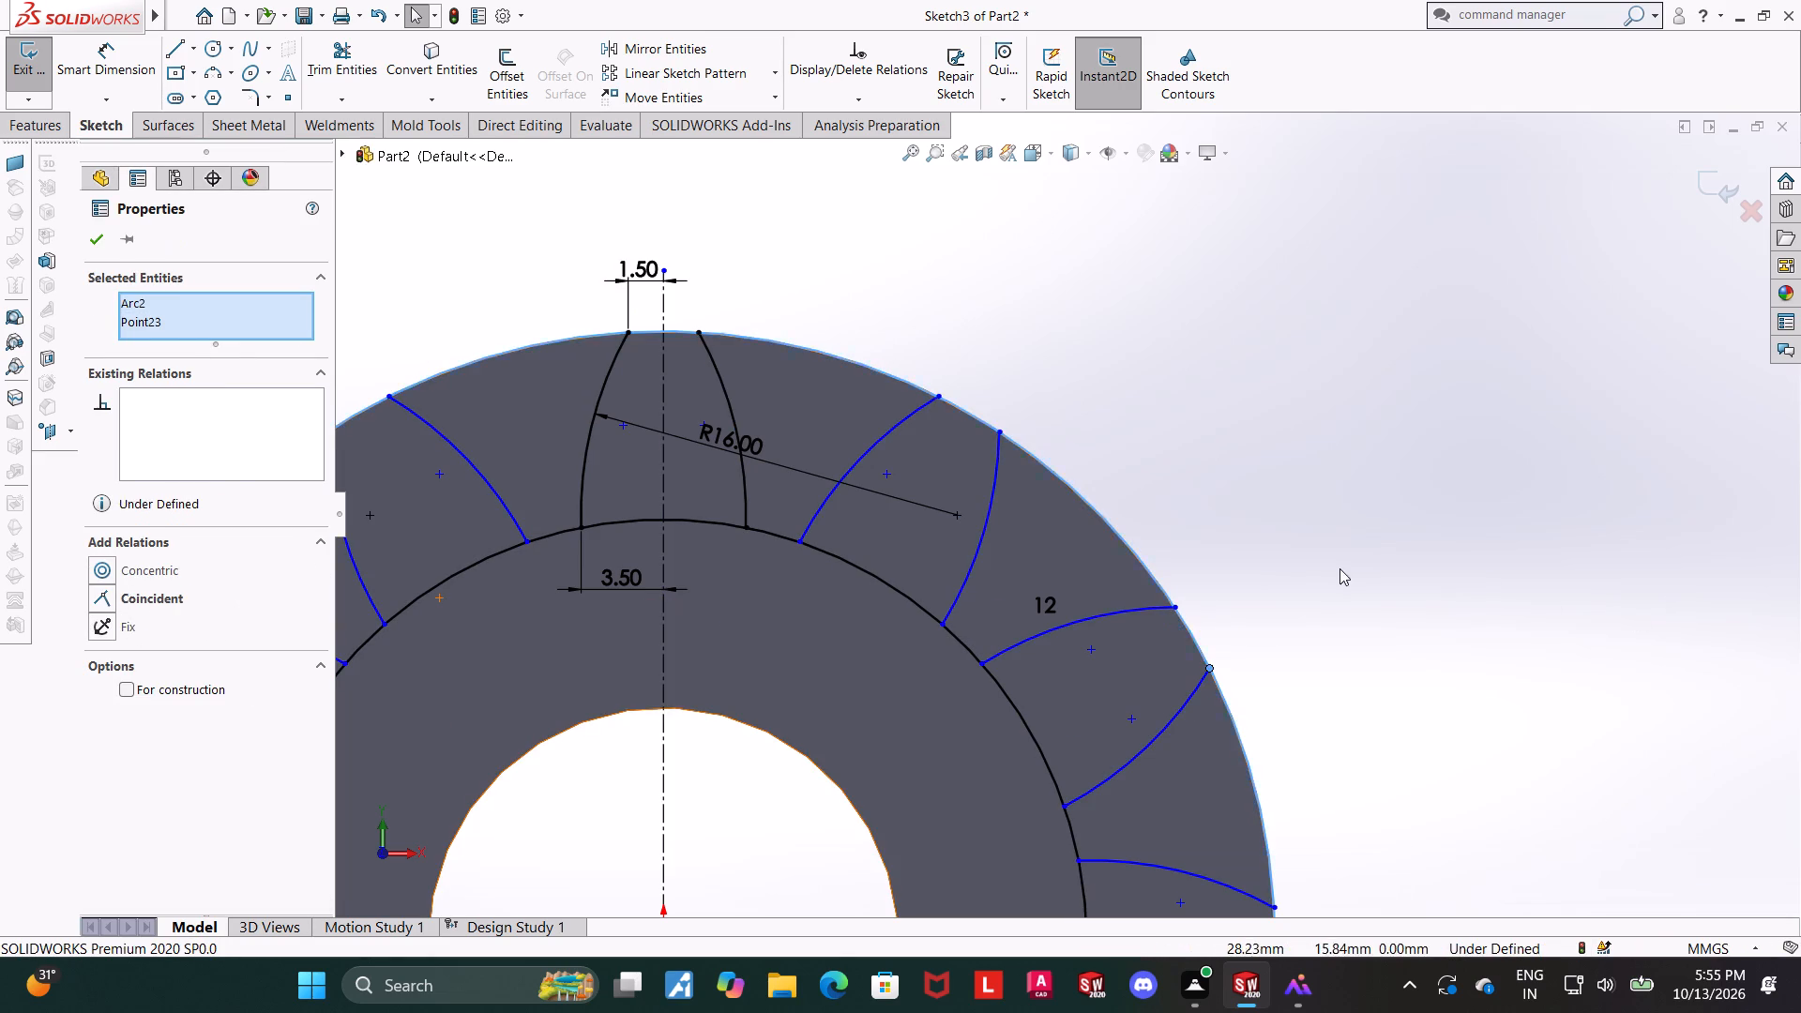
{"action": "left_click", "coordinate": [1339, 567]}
Make the outer end of the other arc in that same pair coincident with the outer circle.
{"action": "left_click", "coordinate": [1210, 668]}
{"action": "left_click", "coordinate": [1218, 689], "text": "ctrl"}
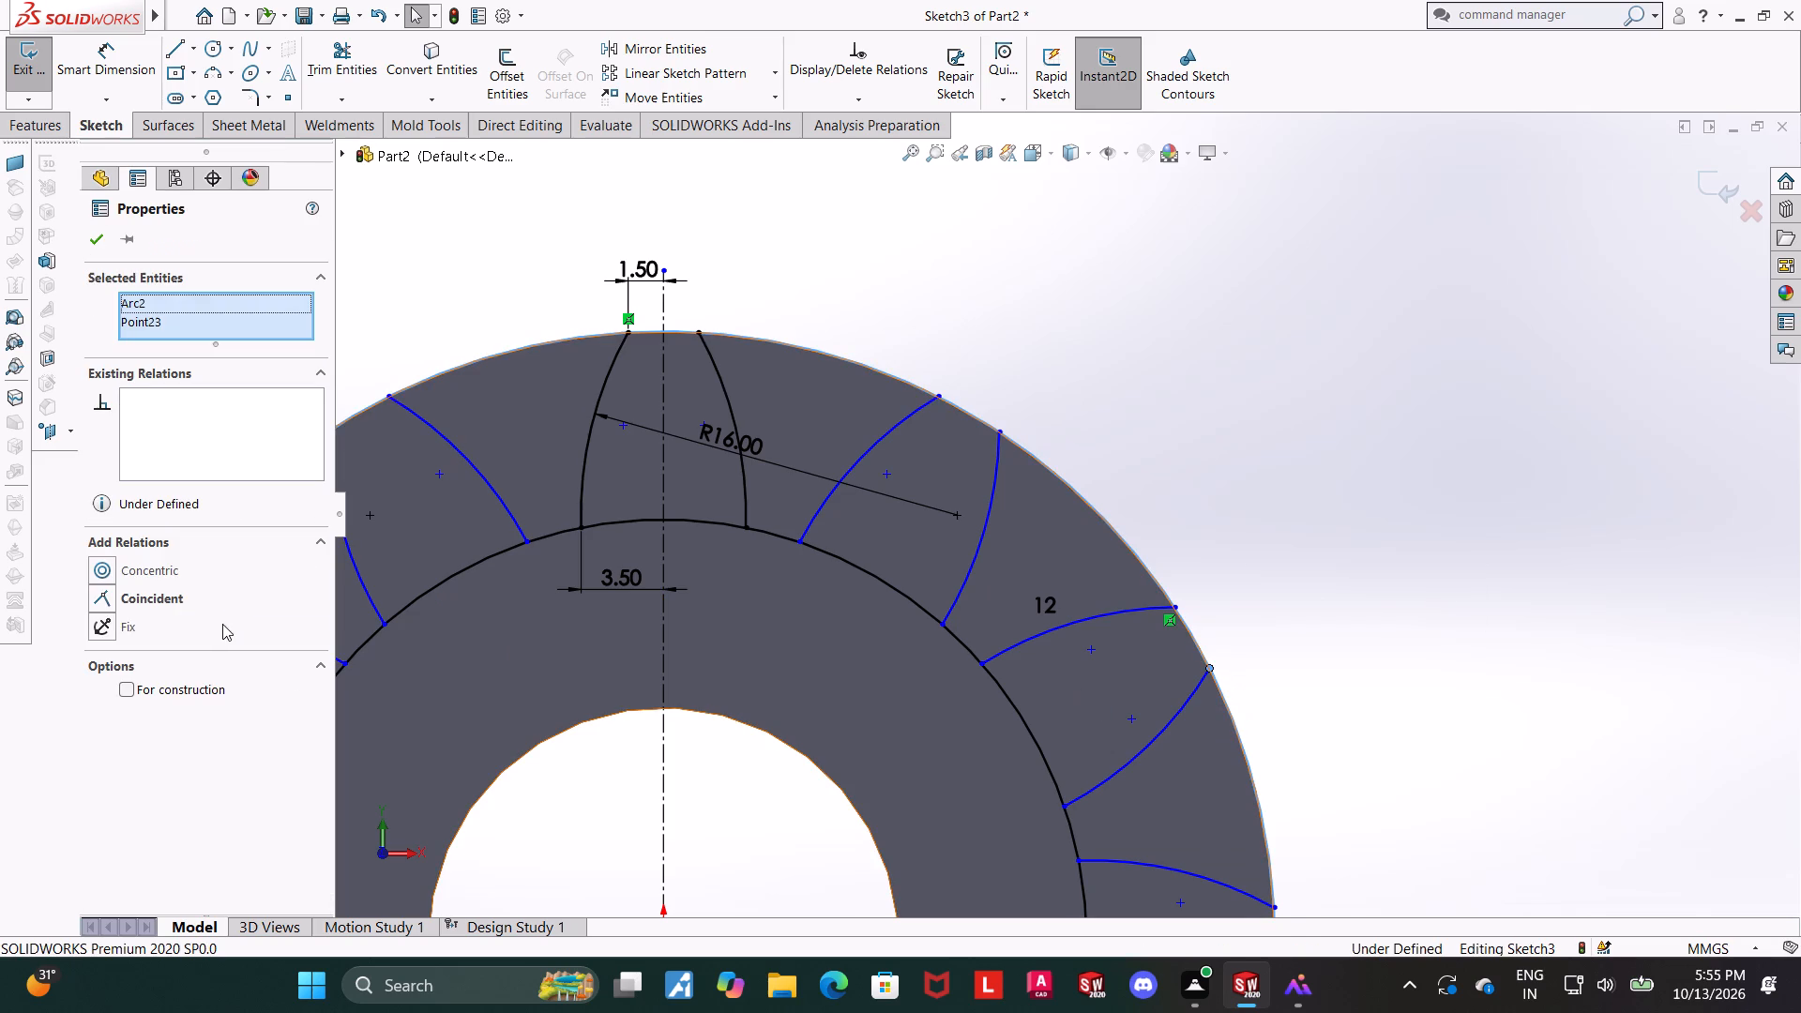
{"action": "left_click", "coordinate": [112, 603]}
{"action": "scroll", "coordinate": [1349, 561], "scroll_direction": "up", "scroll_amount": 2}
{"action": "left_click", "coordinate": [1350, 561]}
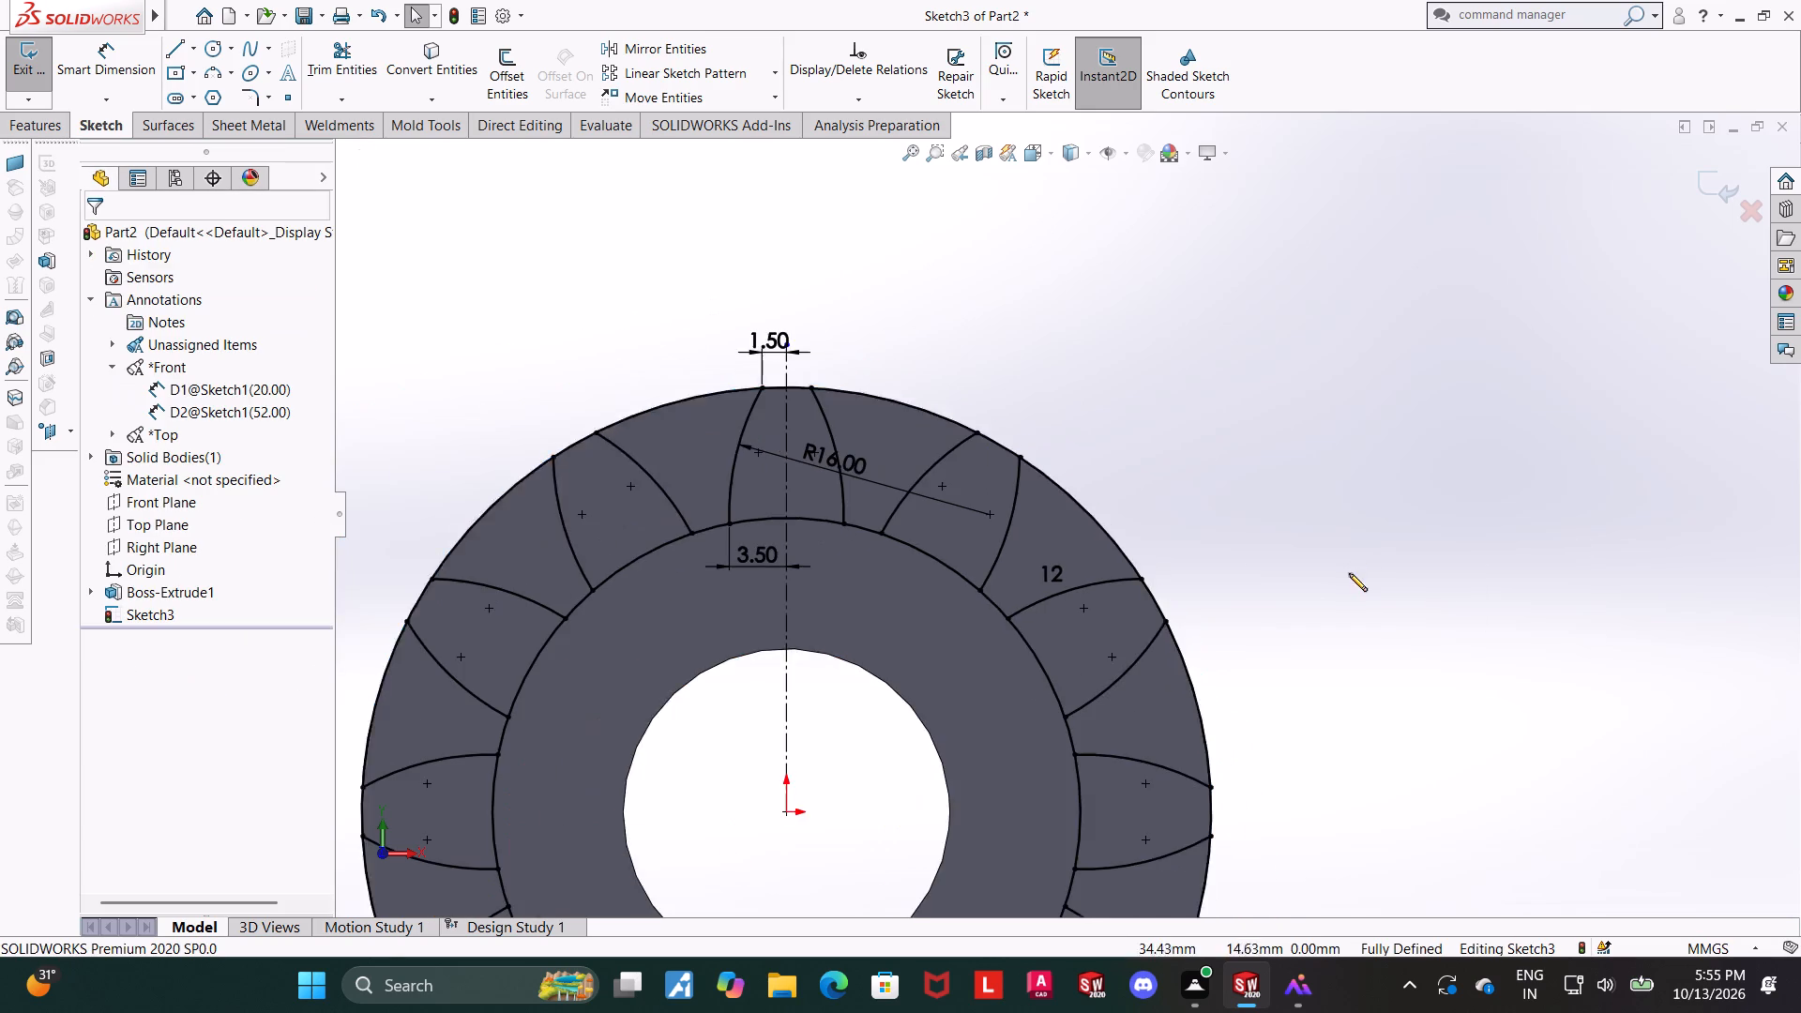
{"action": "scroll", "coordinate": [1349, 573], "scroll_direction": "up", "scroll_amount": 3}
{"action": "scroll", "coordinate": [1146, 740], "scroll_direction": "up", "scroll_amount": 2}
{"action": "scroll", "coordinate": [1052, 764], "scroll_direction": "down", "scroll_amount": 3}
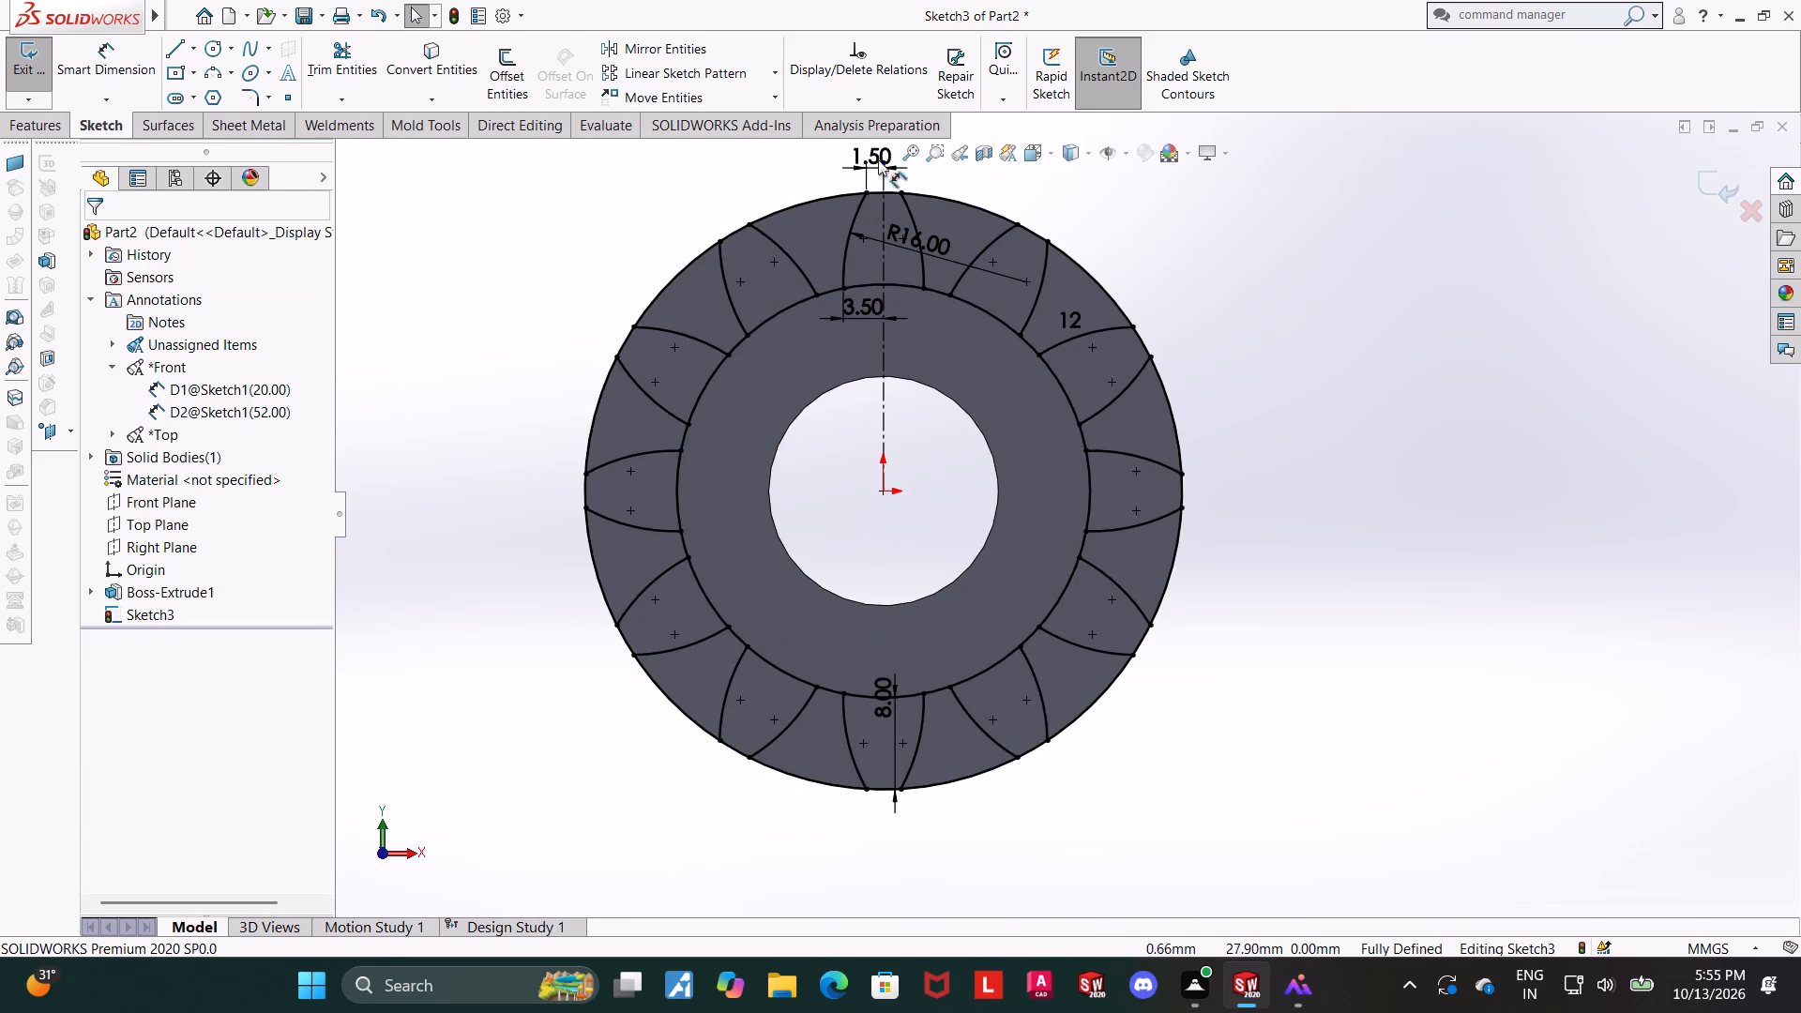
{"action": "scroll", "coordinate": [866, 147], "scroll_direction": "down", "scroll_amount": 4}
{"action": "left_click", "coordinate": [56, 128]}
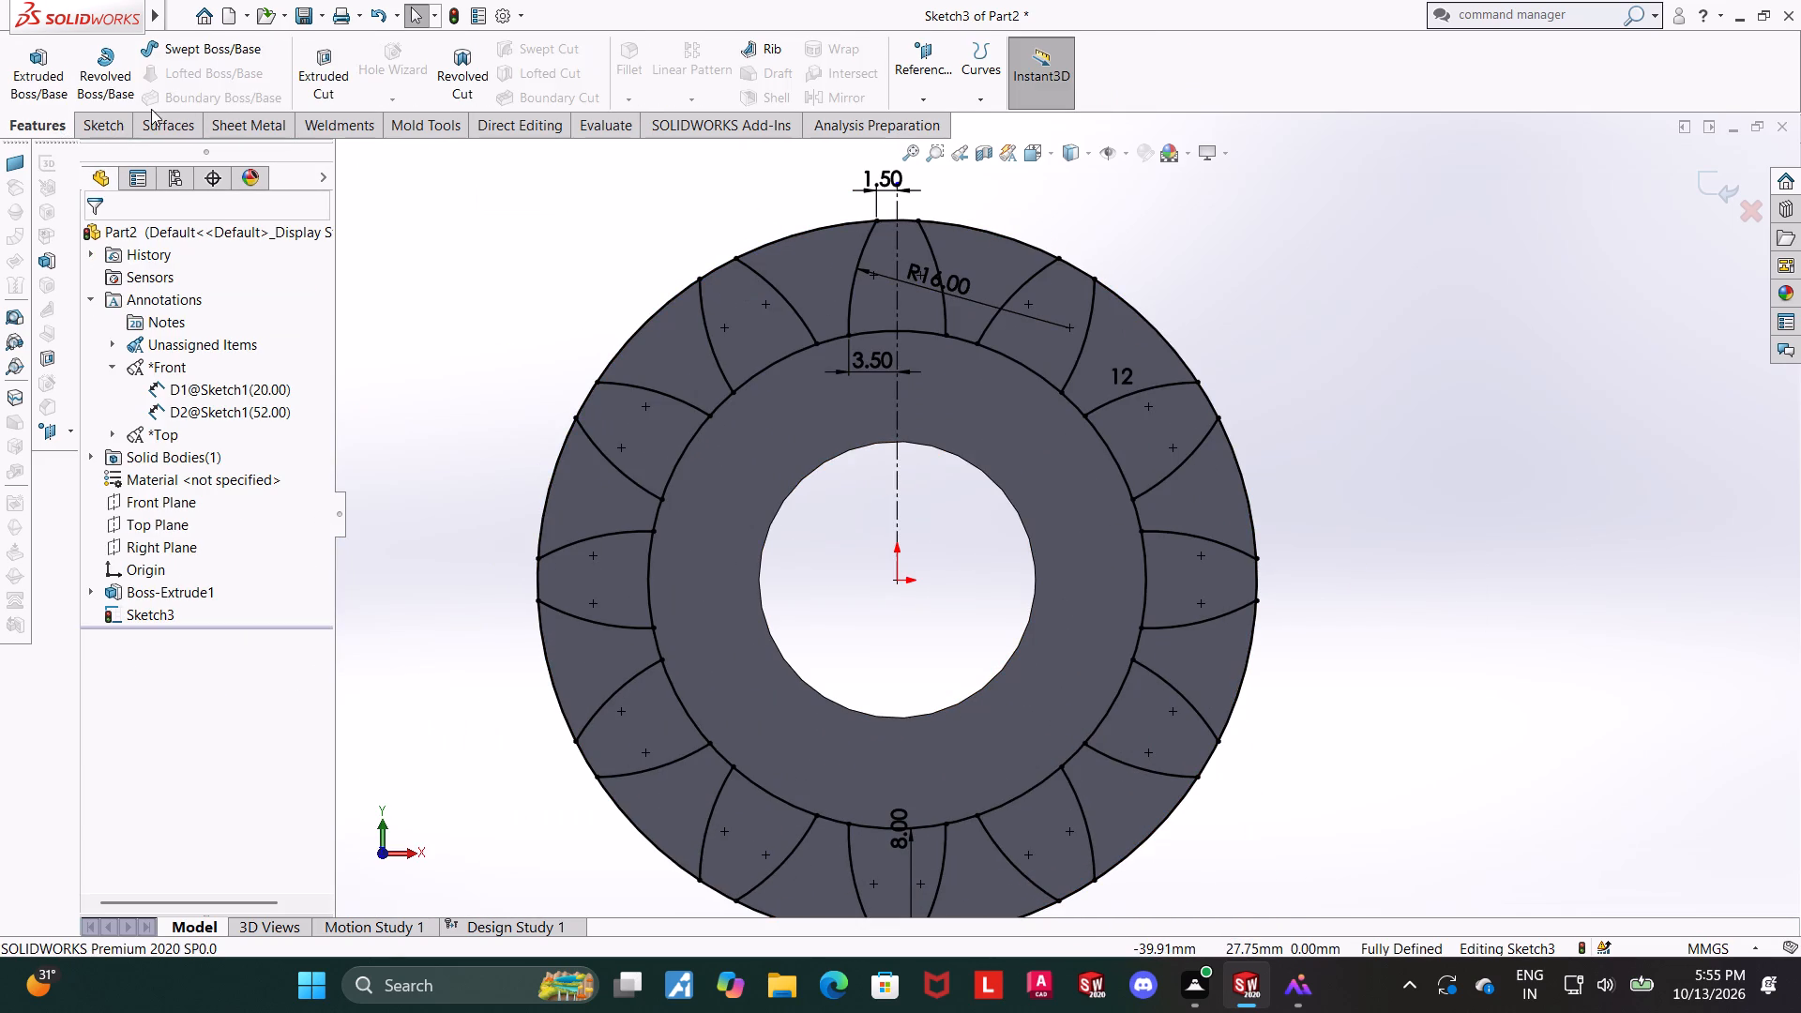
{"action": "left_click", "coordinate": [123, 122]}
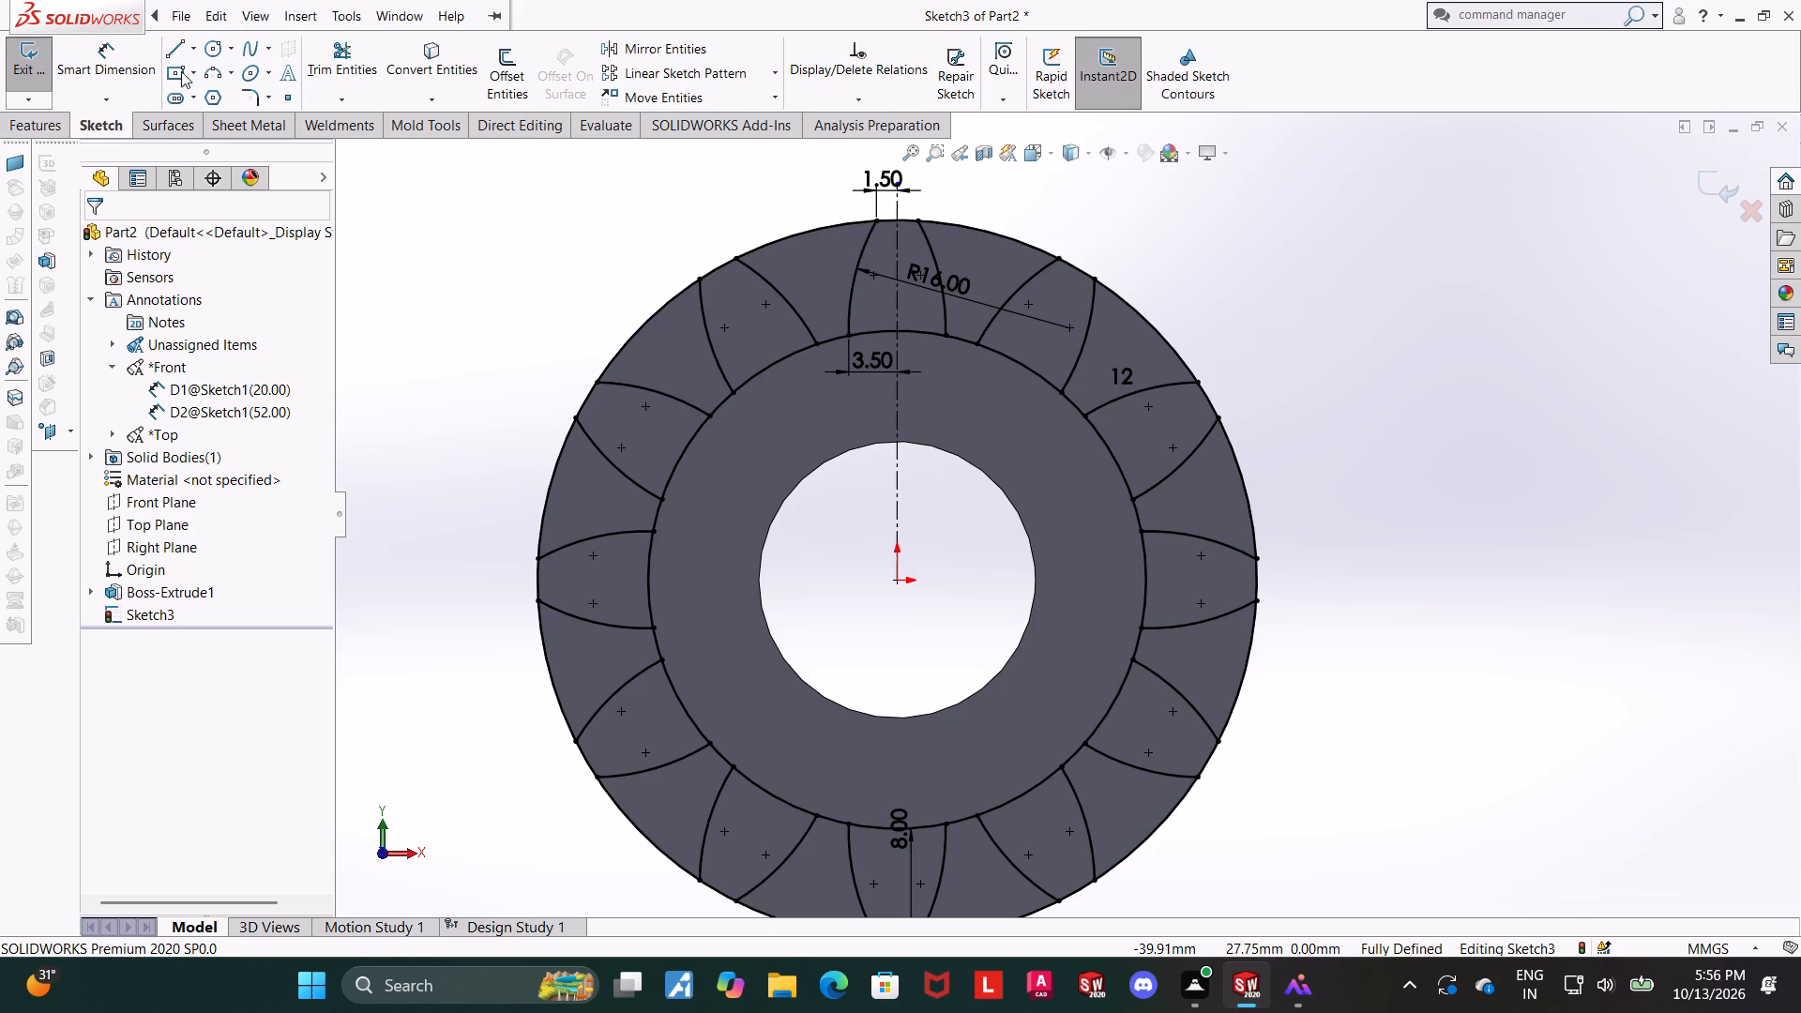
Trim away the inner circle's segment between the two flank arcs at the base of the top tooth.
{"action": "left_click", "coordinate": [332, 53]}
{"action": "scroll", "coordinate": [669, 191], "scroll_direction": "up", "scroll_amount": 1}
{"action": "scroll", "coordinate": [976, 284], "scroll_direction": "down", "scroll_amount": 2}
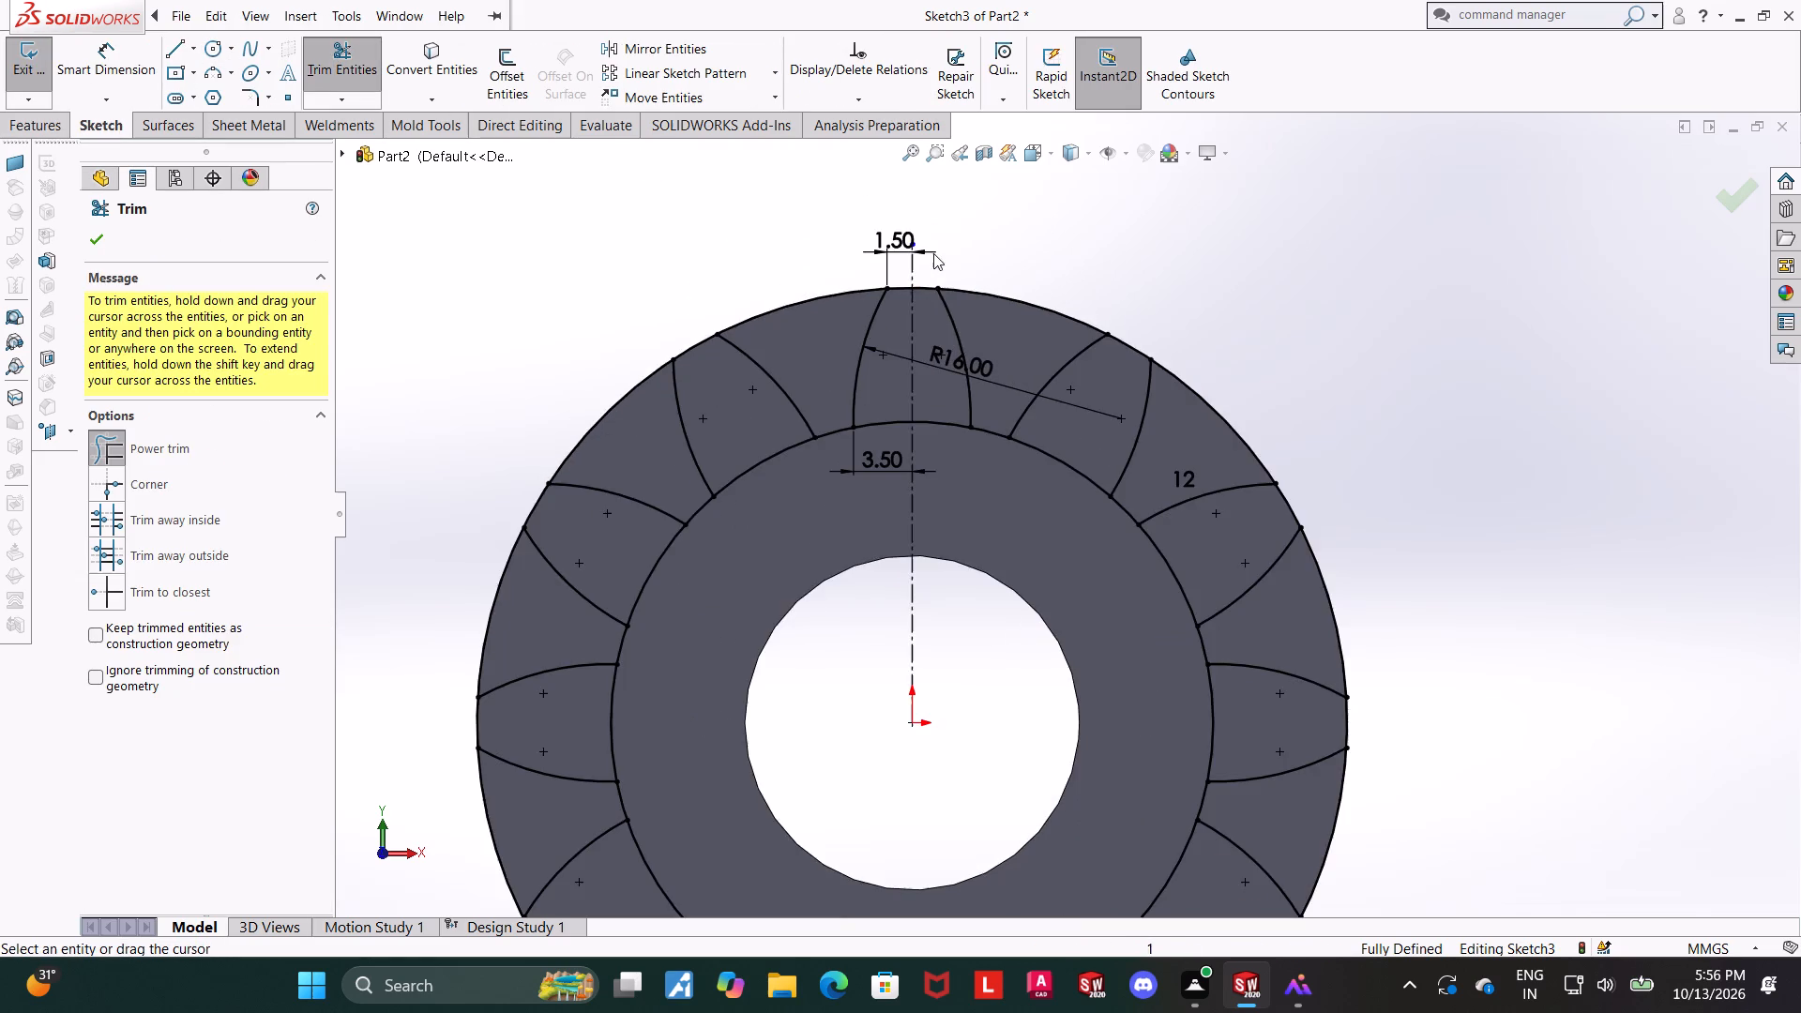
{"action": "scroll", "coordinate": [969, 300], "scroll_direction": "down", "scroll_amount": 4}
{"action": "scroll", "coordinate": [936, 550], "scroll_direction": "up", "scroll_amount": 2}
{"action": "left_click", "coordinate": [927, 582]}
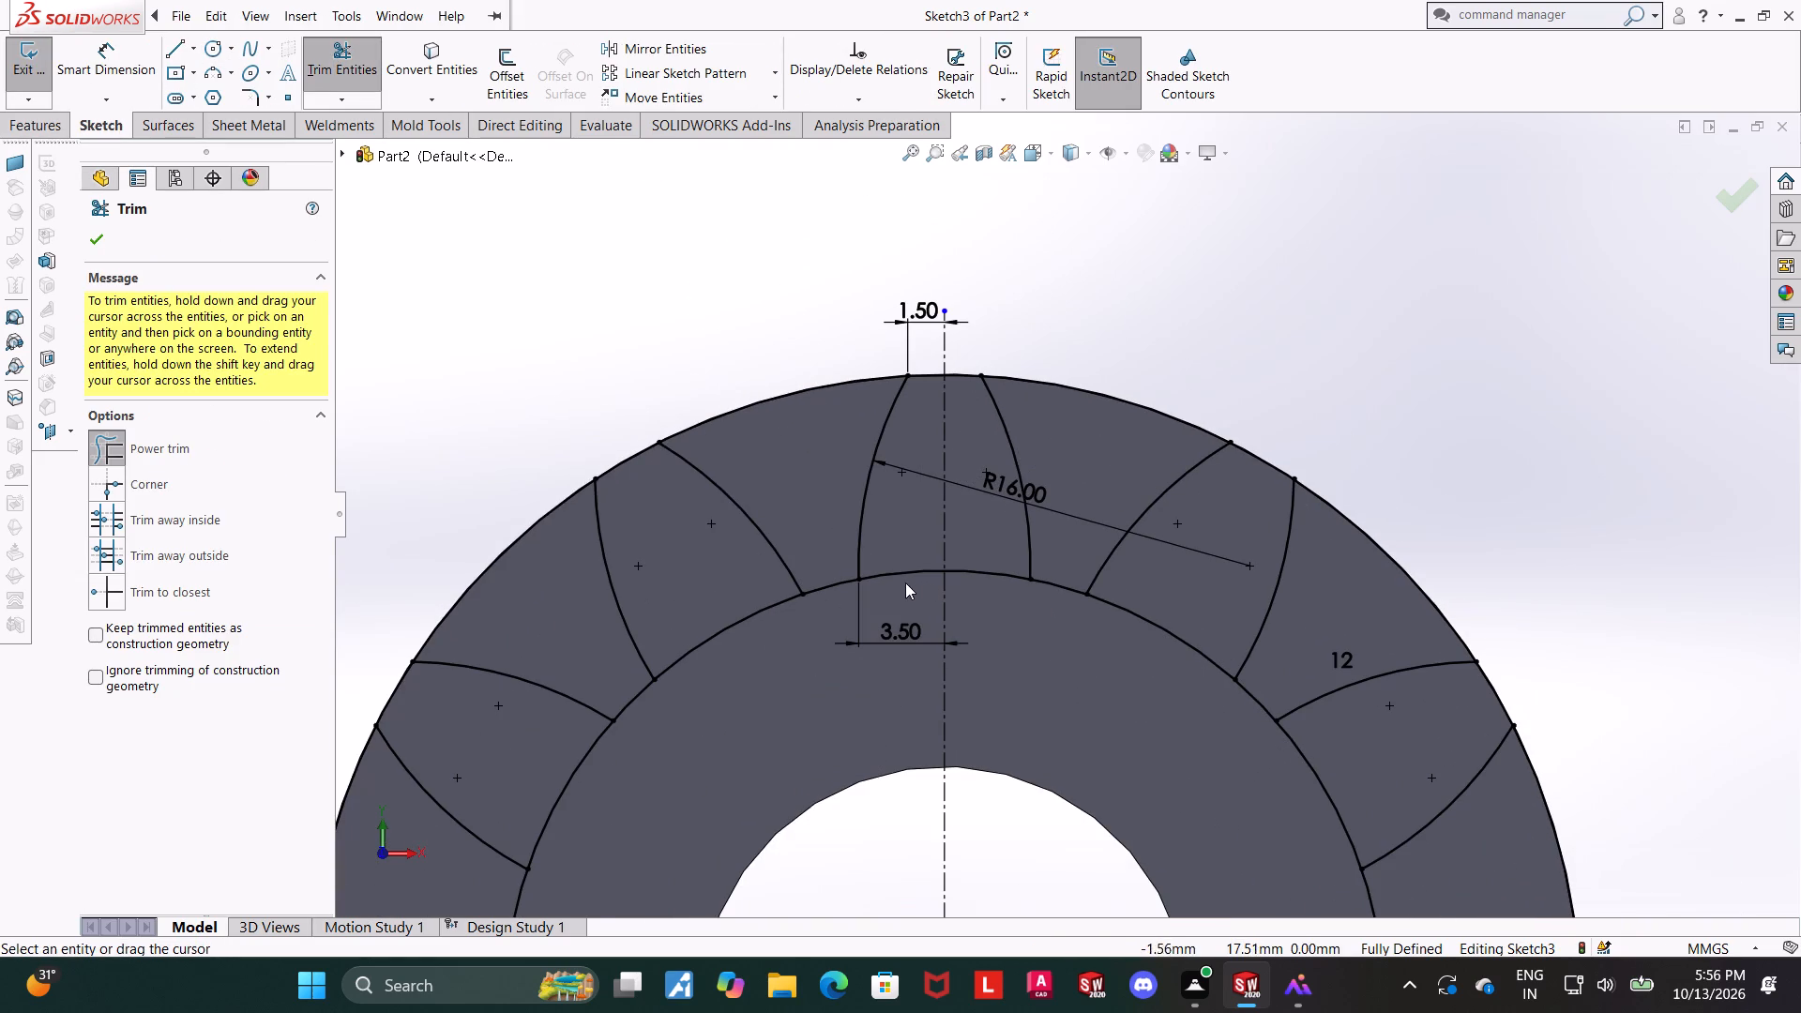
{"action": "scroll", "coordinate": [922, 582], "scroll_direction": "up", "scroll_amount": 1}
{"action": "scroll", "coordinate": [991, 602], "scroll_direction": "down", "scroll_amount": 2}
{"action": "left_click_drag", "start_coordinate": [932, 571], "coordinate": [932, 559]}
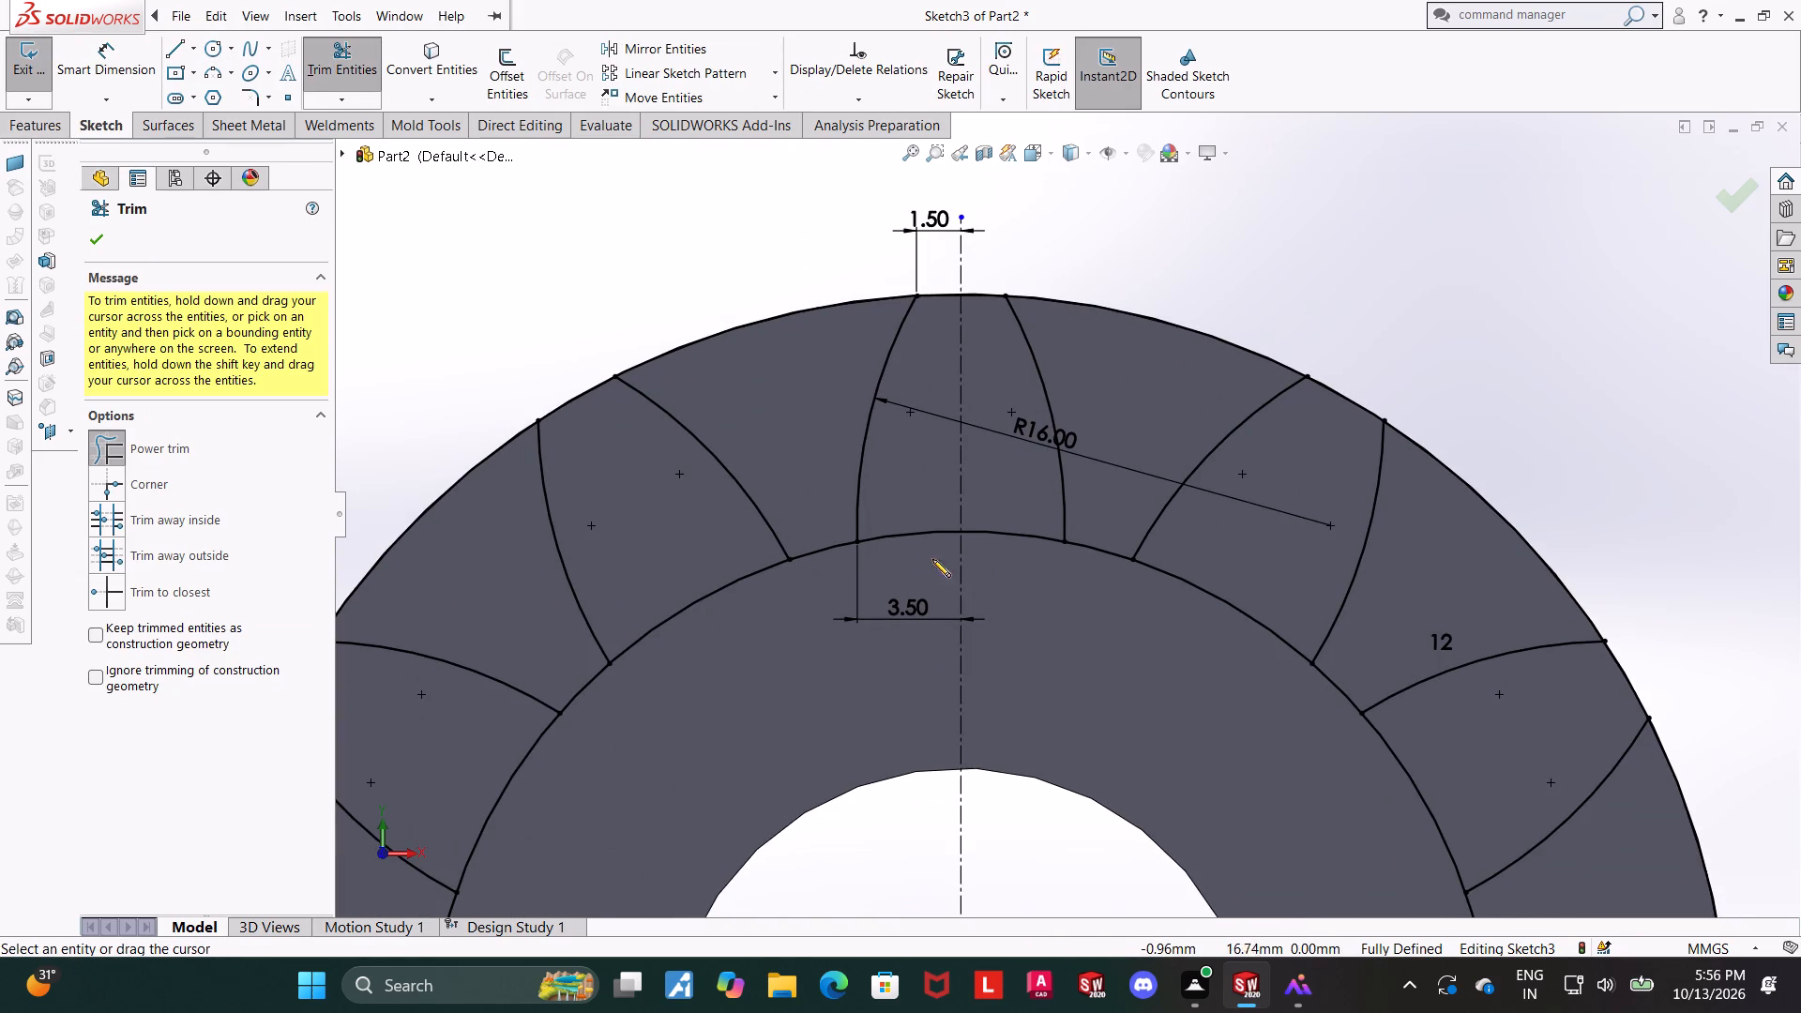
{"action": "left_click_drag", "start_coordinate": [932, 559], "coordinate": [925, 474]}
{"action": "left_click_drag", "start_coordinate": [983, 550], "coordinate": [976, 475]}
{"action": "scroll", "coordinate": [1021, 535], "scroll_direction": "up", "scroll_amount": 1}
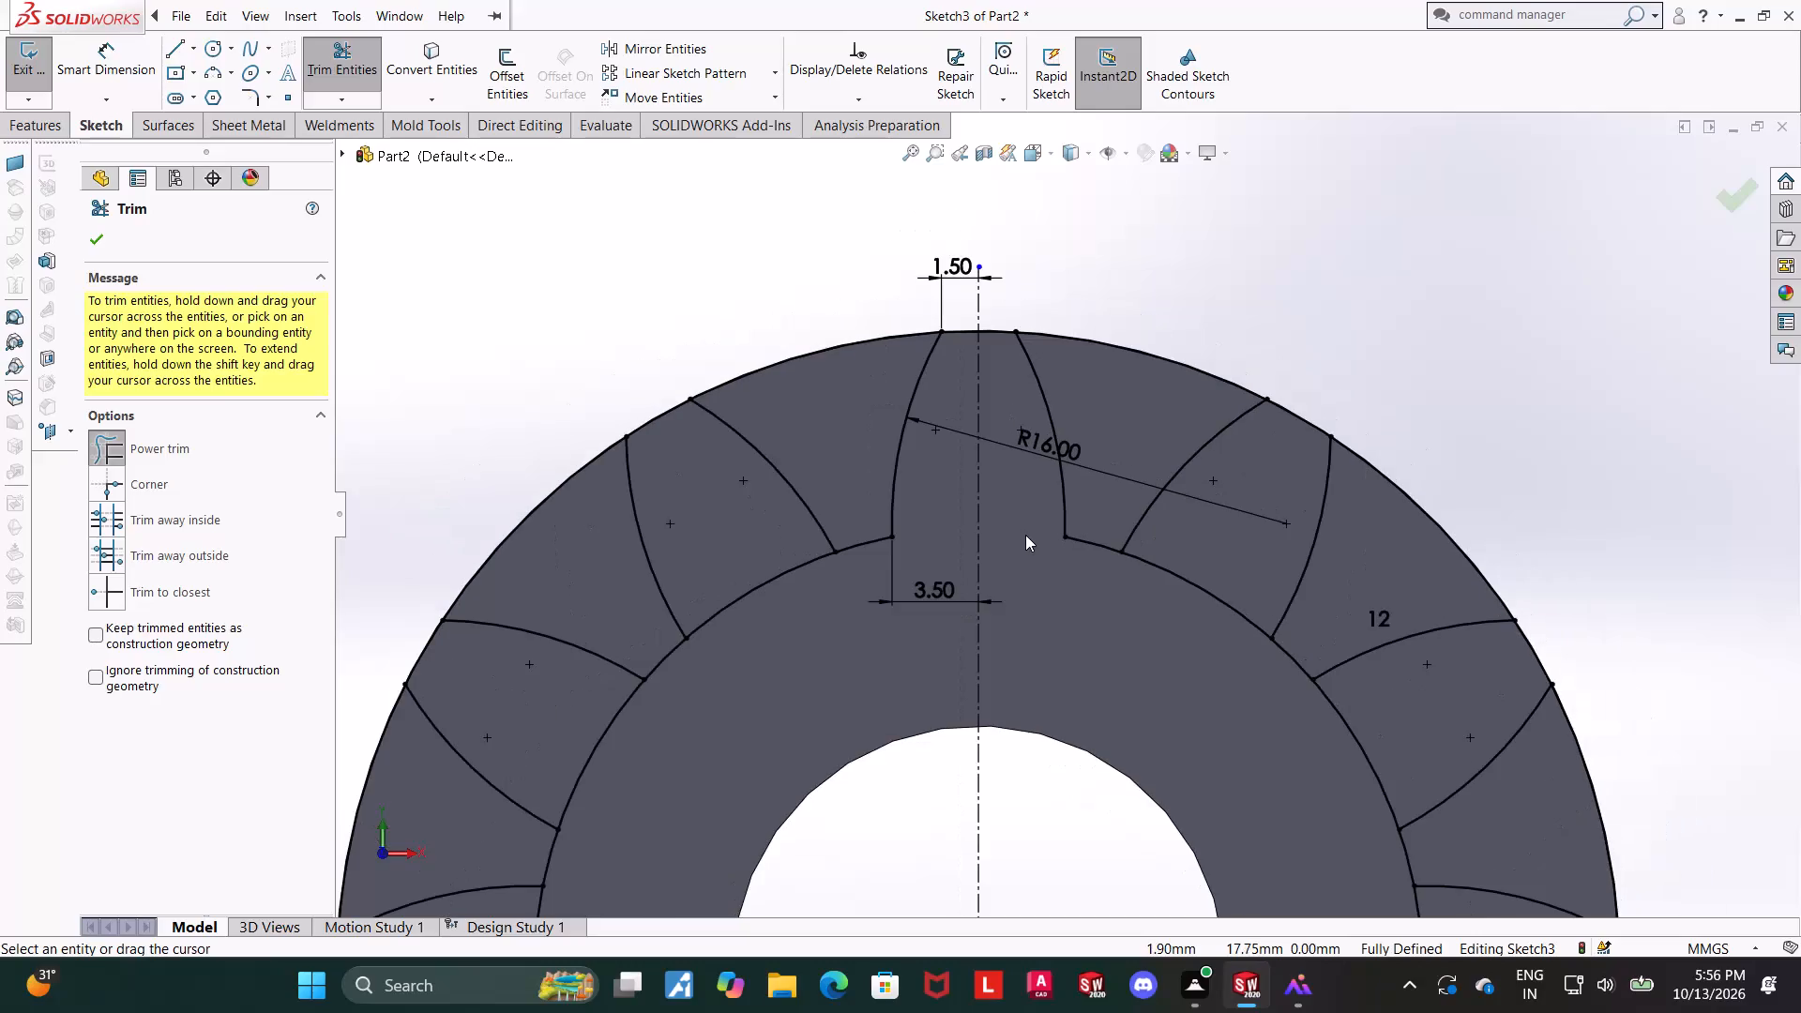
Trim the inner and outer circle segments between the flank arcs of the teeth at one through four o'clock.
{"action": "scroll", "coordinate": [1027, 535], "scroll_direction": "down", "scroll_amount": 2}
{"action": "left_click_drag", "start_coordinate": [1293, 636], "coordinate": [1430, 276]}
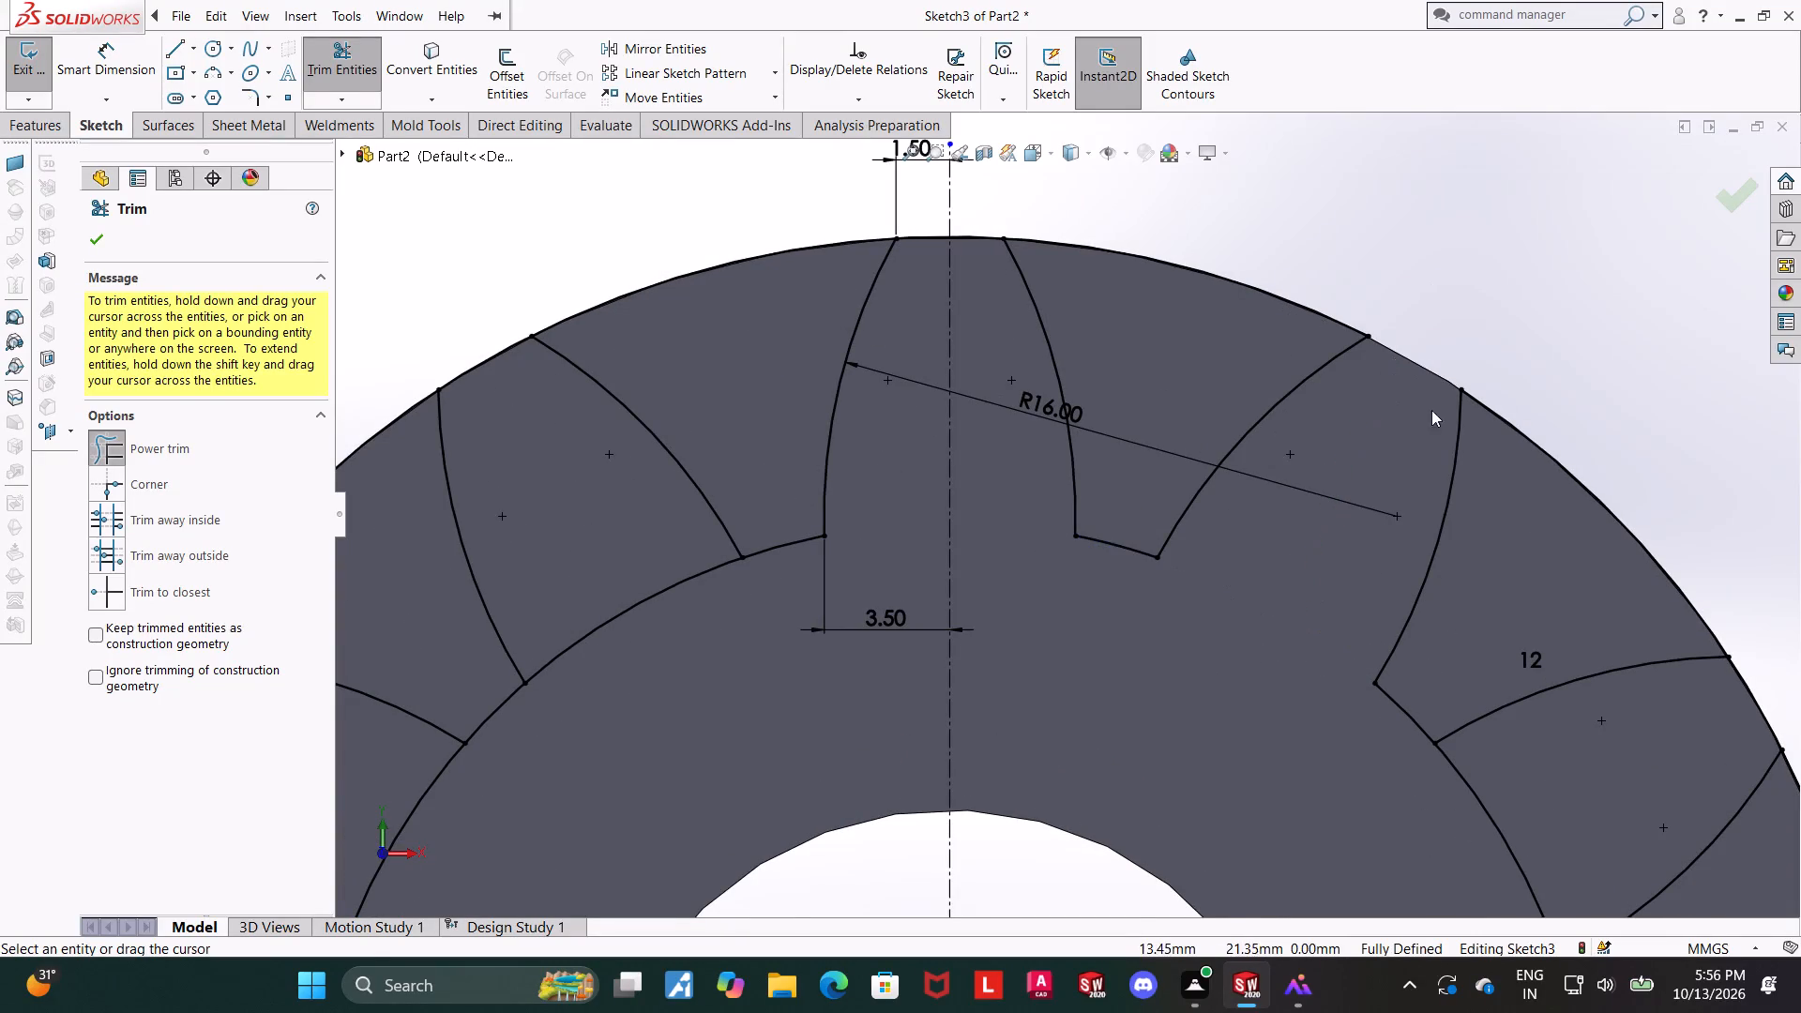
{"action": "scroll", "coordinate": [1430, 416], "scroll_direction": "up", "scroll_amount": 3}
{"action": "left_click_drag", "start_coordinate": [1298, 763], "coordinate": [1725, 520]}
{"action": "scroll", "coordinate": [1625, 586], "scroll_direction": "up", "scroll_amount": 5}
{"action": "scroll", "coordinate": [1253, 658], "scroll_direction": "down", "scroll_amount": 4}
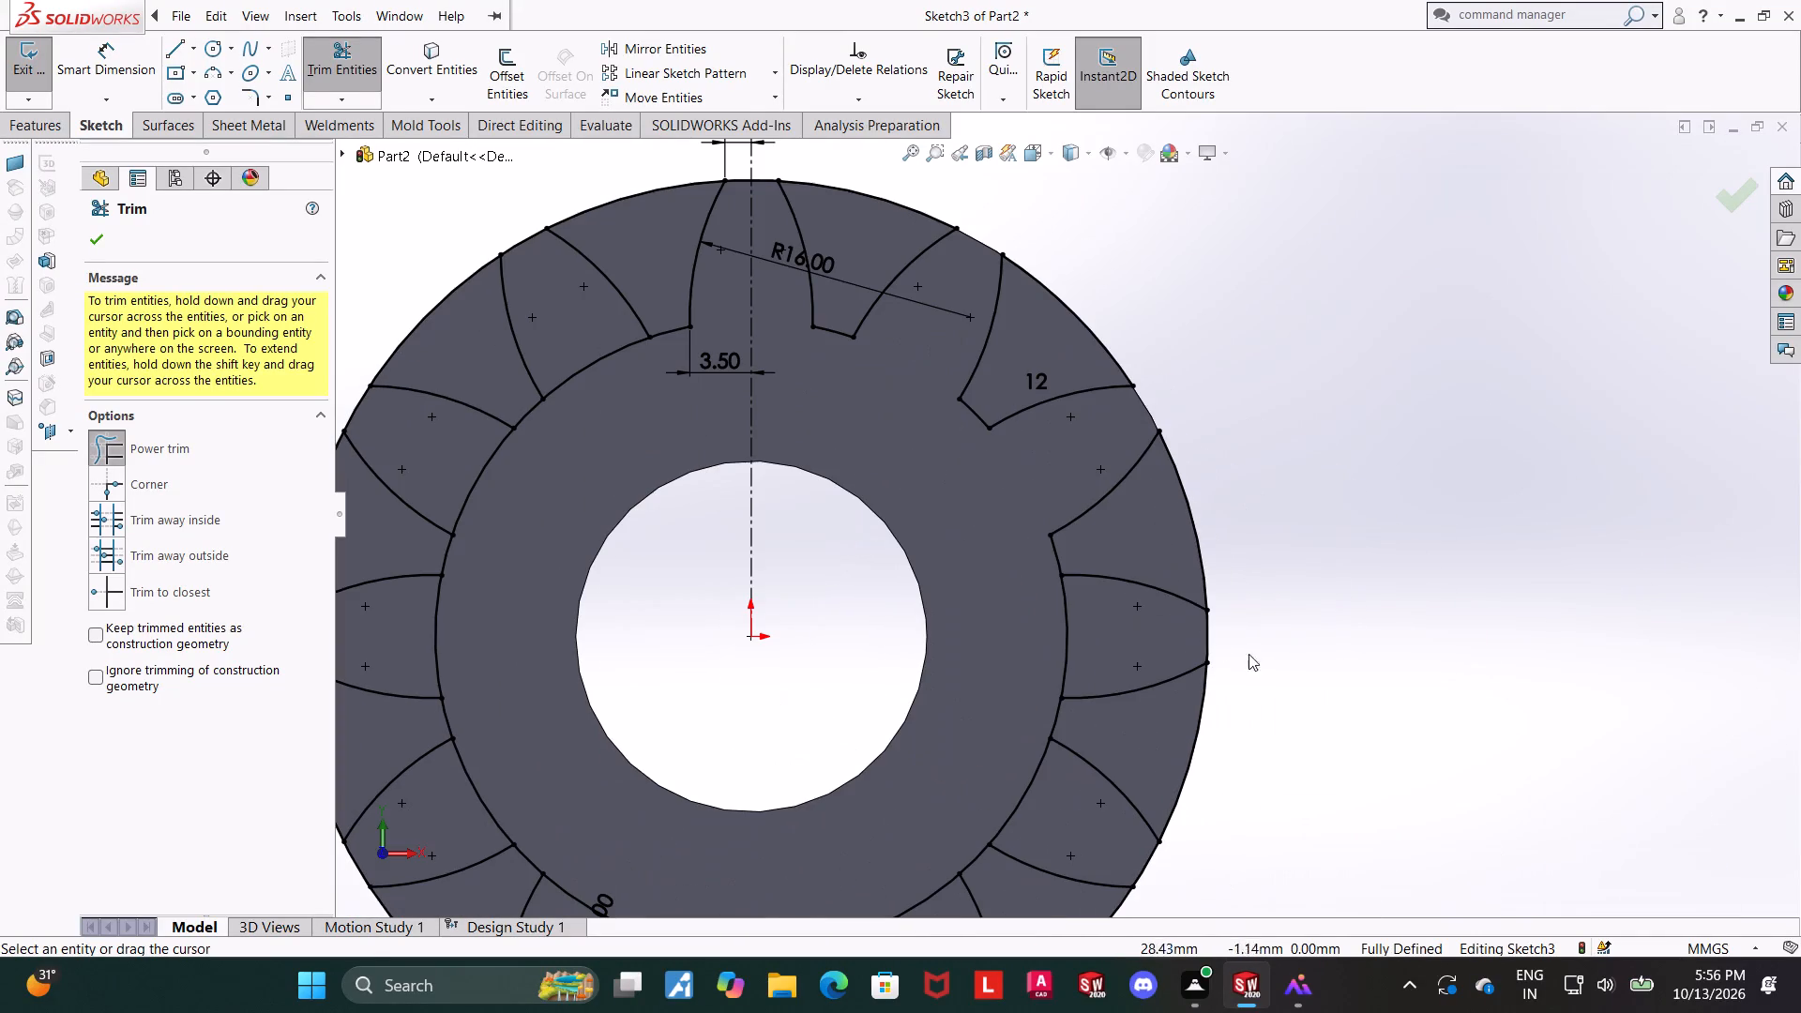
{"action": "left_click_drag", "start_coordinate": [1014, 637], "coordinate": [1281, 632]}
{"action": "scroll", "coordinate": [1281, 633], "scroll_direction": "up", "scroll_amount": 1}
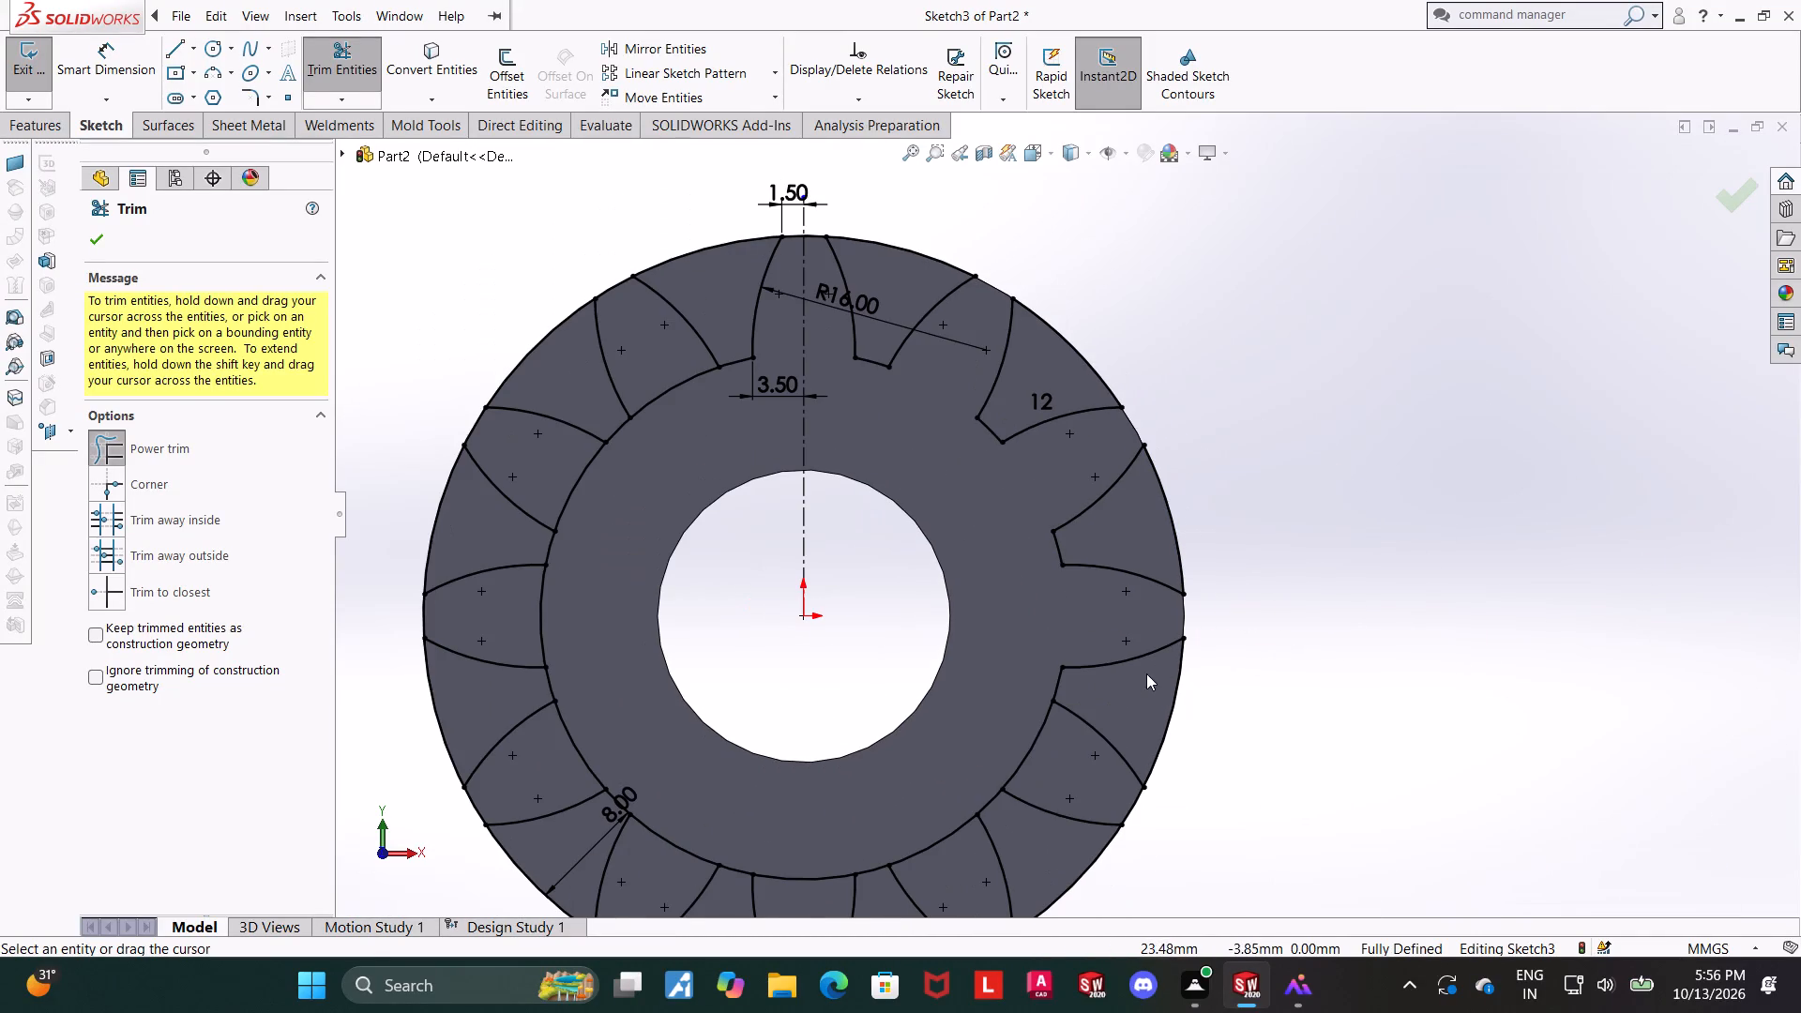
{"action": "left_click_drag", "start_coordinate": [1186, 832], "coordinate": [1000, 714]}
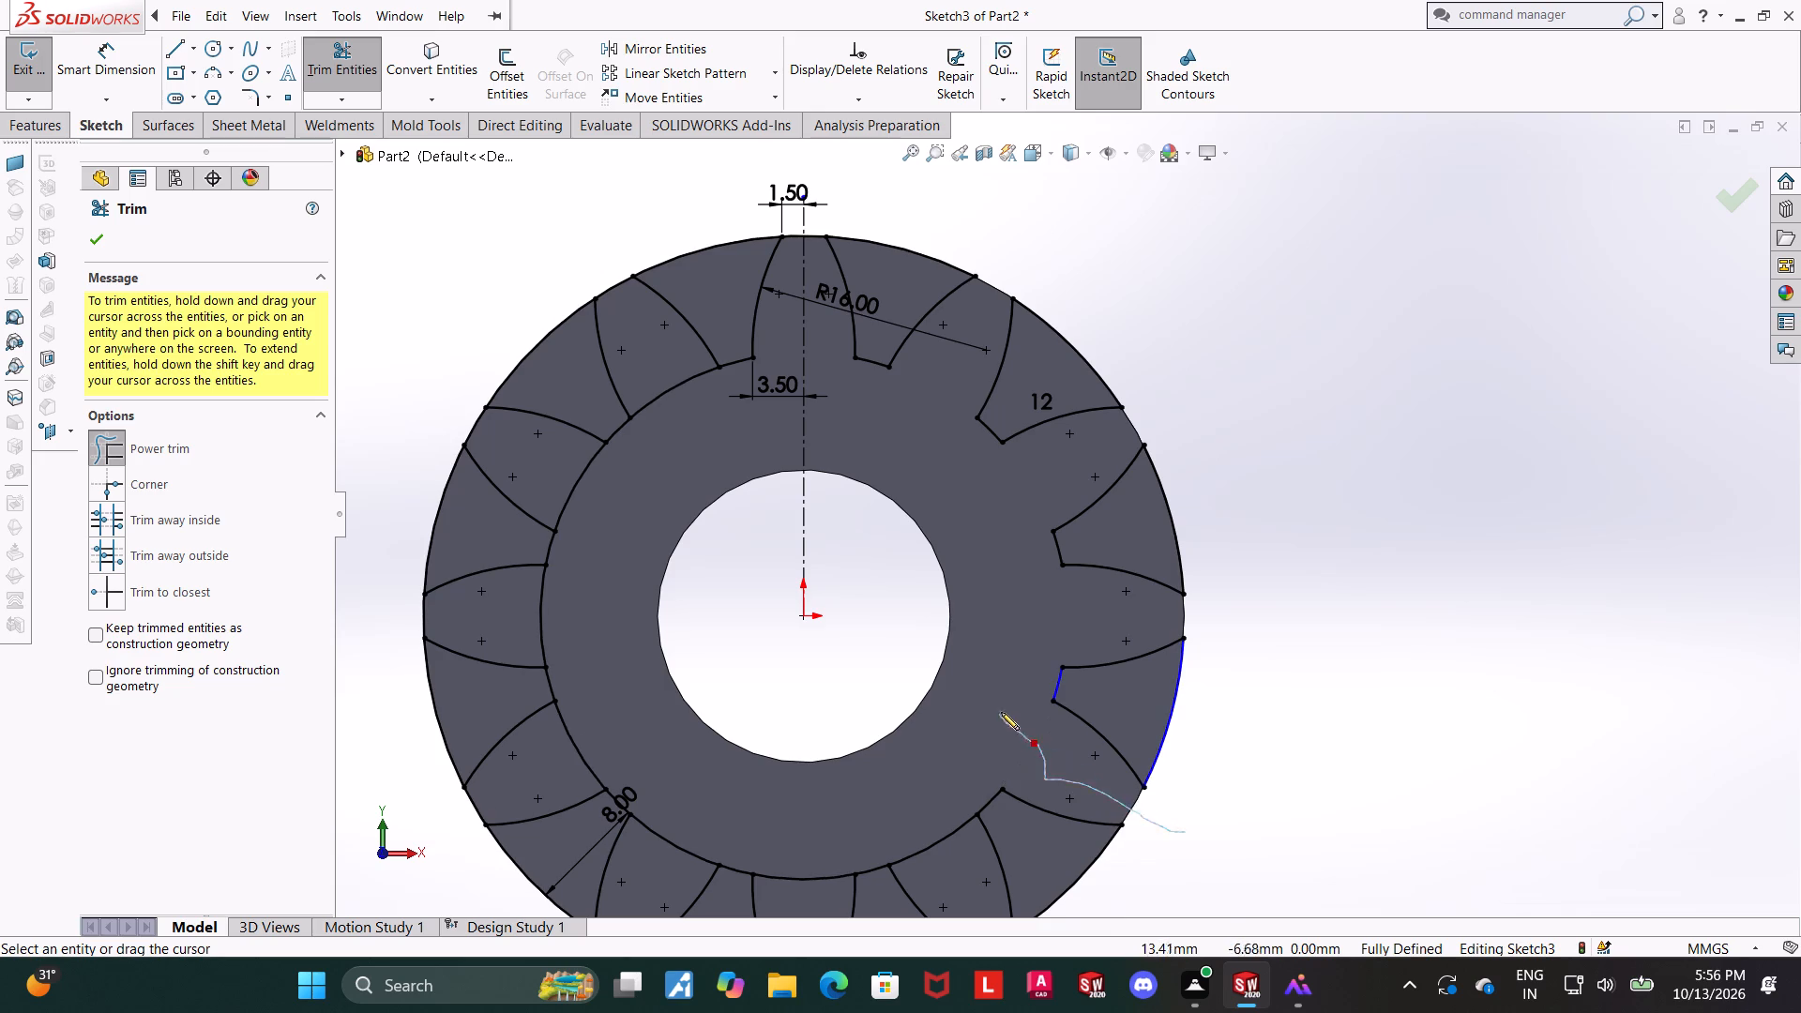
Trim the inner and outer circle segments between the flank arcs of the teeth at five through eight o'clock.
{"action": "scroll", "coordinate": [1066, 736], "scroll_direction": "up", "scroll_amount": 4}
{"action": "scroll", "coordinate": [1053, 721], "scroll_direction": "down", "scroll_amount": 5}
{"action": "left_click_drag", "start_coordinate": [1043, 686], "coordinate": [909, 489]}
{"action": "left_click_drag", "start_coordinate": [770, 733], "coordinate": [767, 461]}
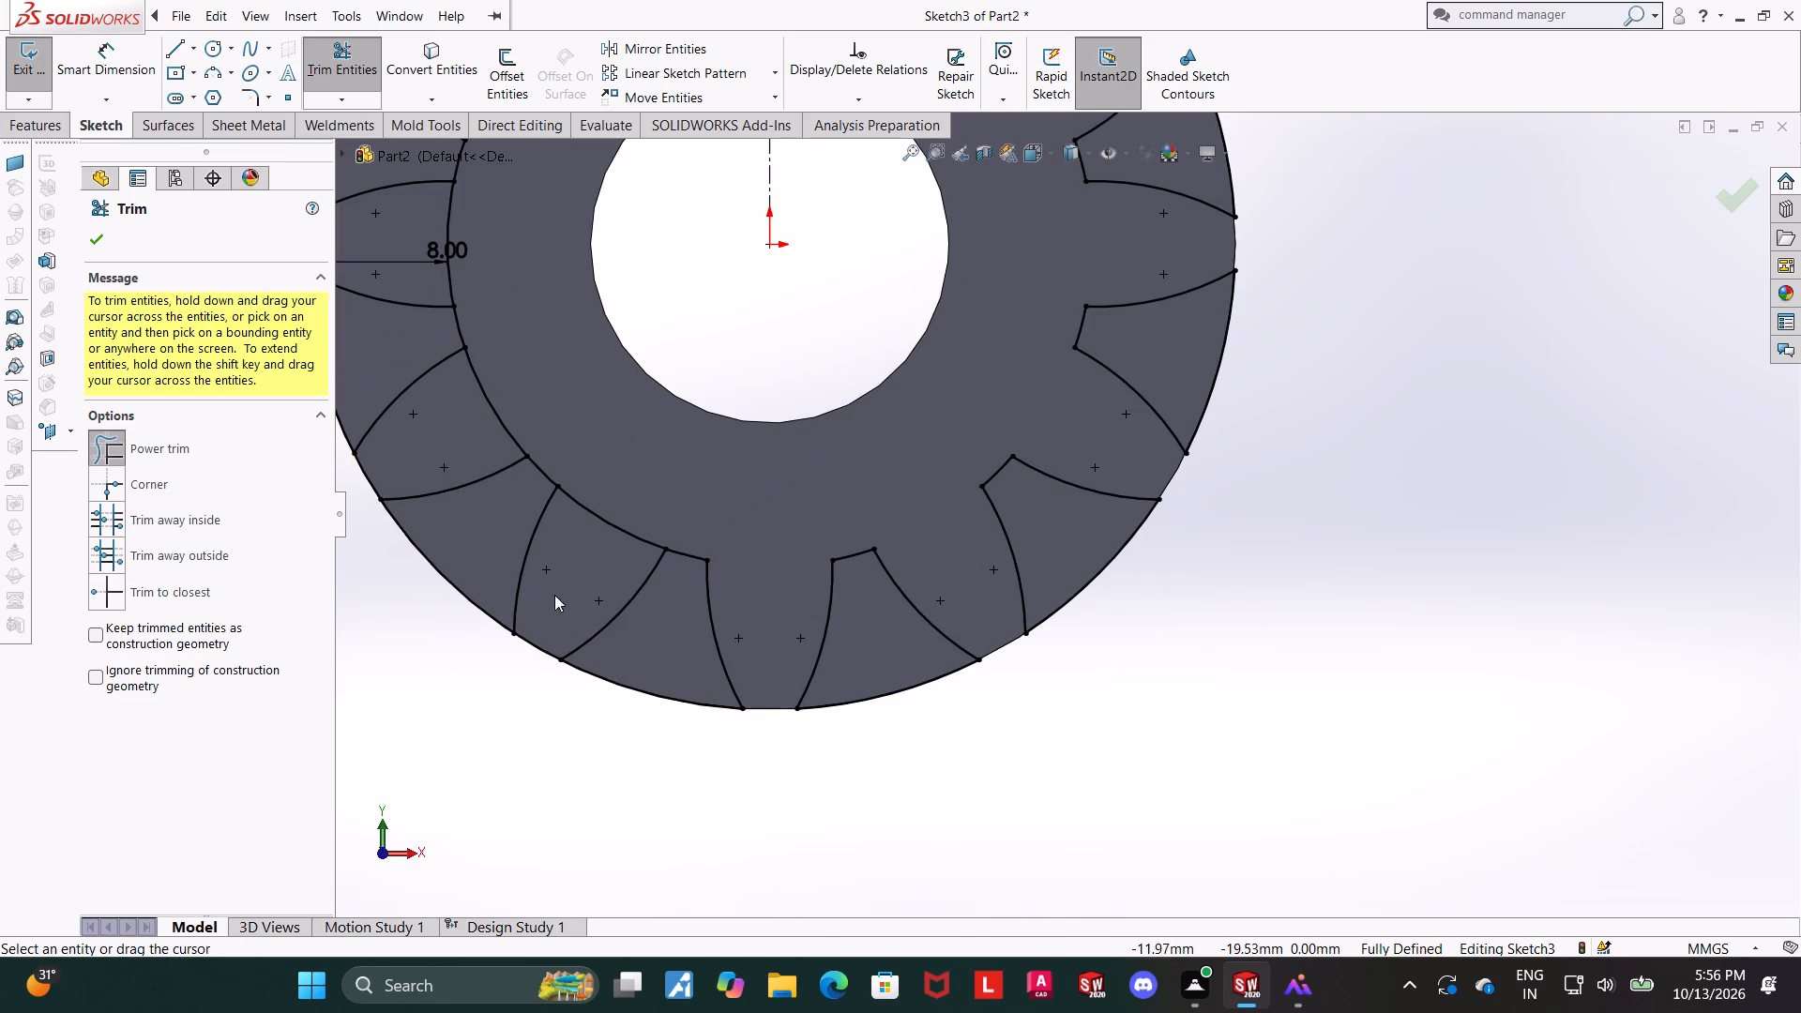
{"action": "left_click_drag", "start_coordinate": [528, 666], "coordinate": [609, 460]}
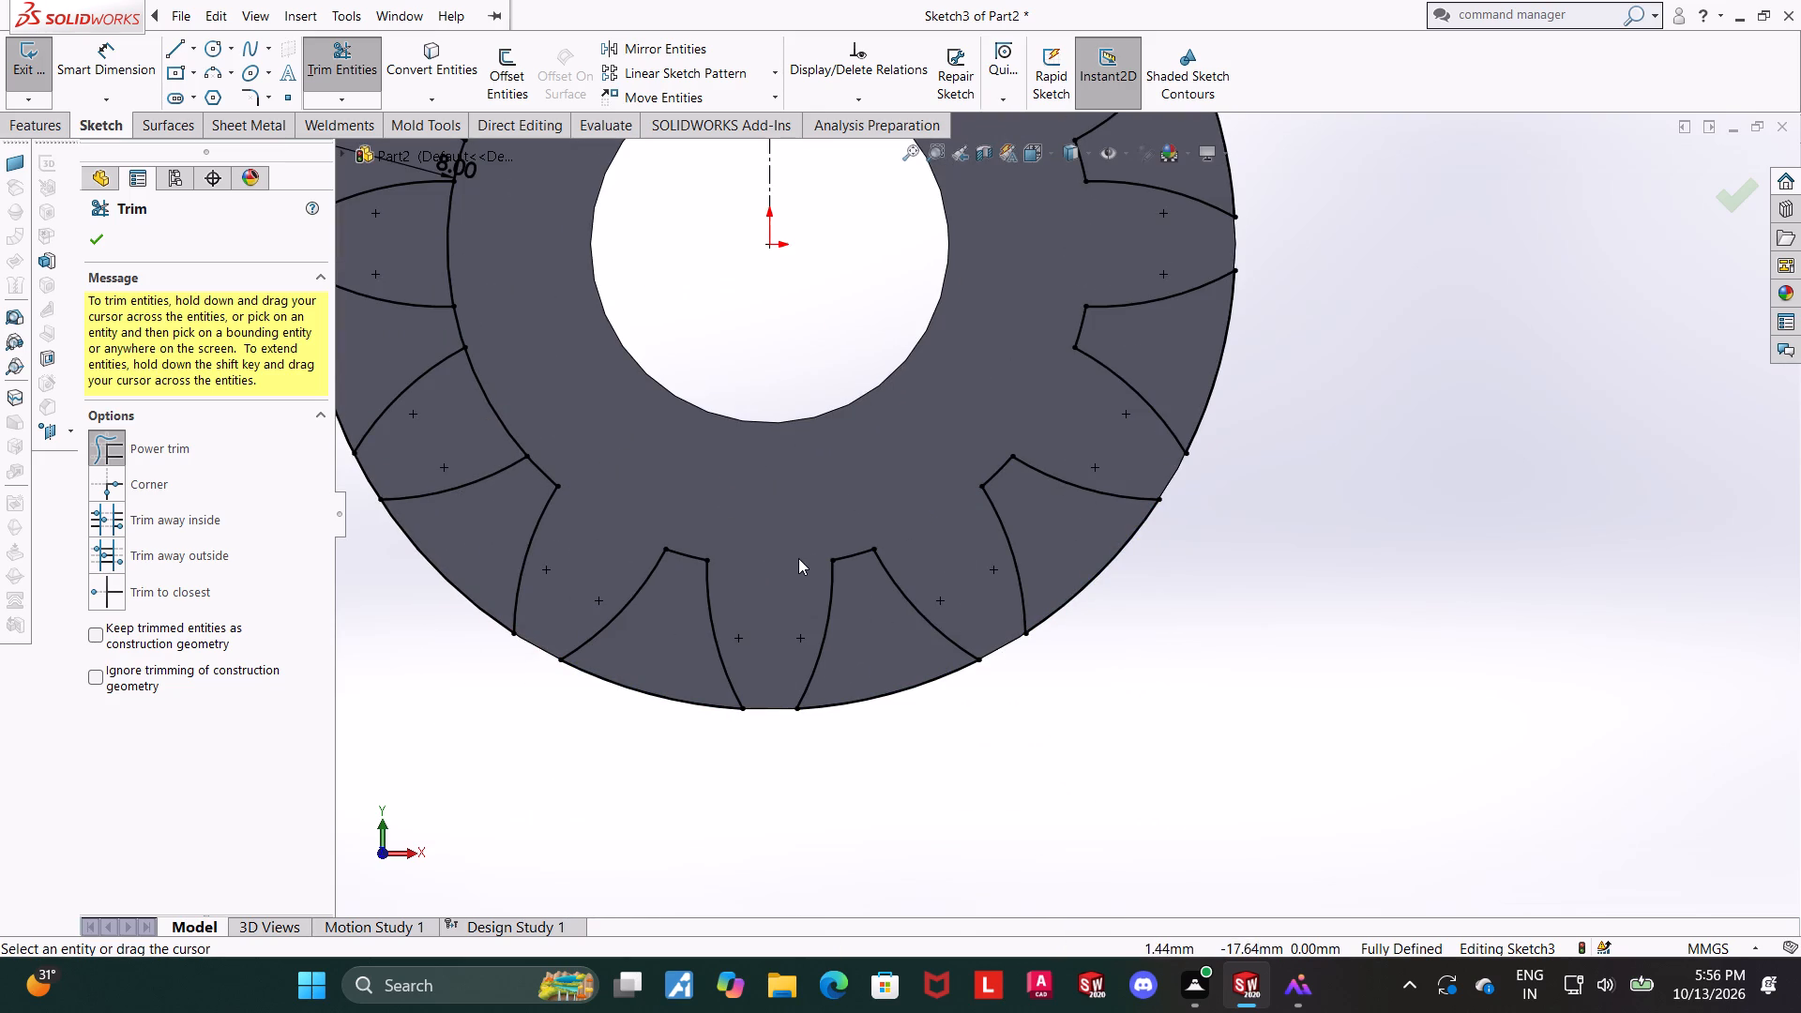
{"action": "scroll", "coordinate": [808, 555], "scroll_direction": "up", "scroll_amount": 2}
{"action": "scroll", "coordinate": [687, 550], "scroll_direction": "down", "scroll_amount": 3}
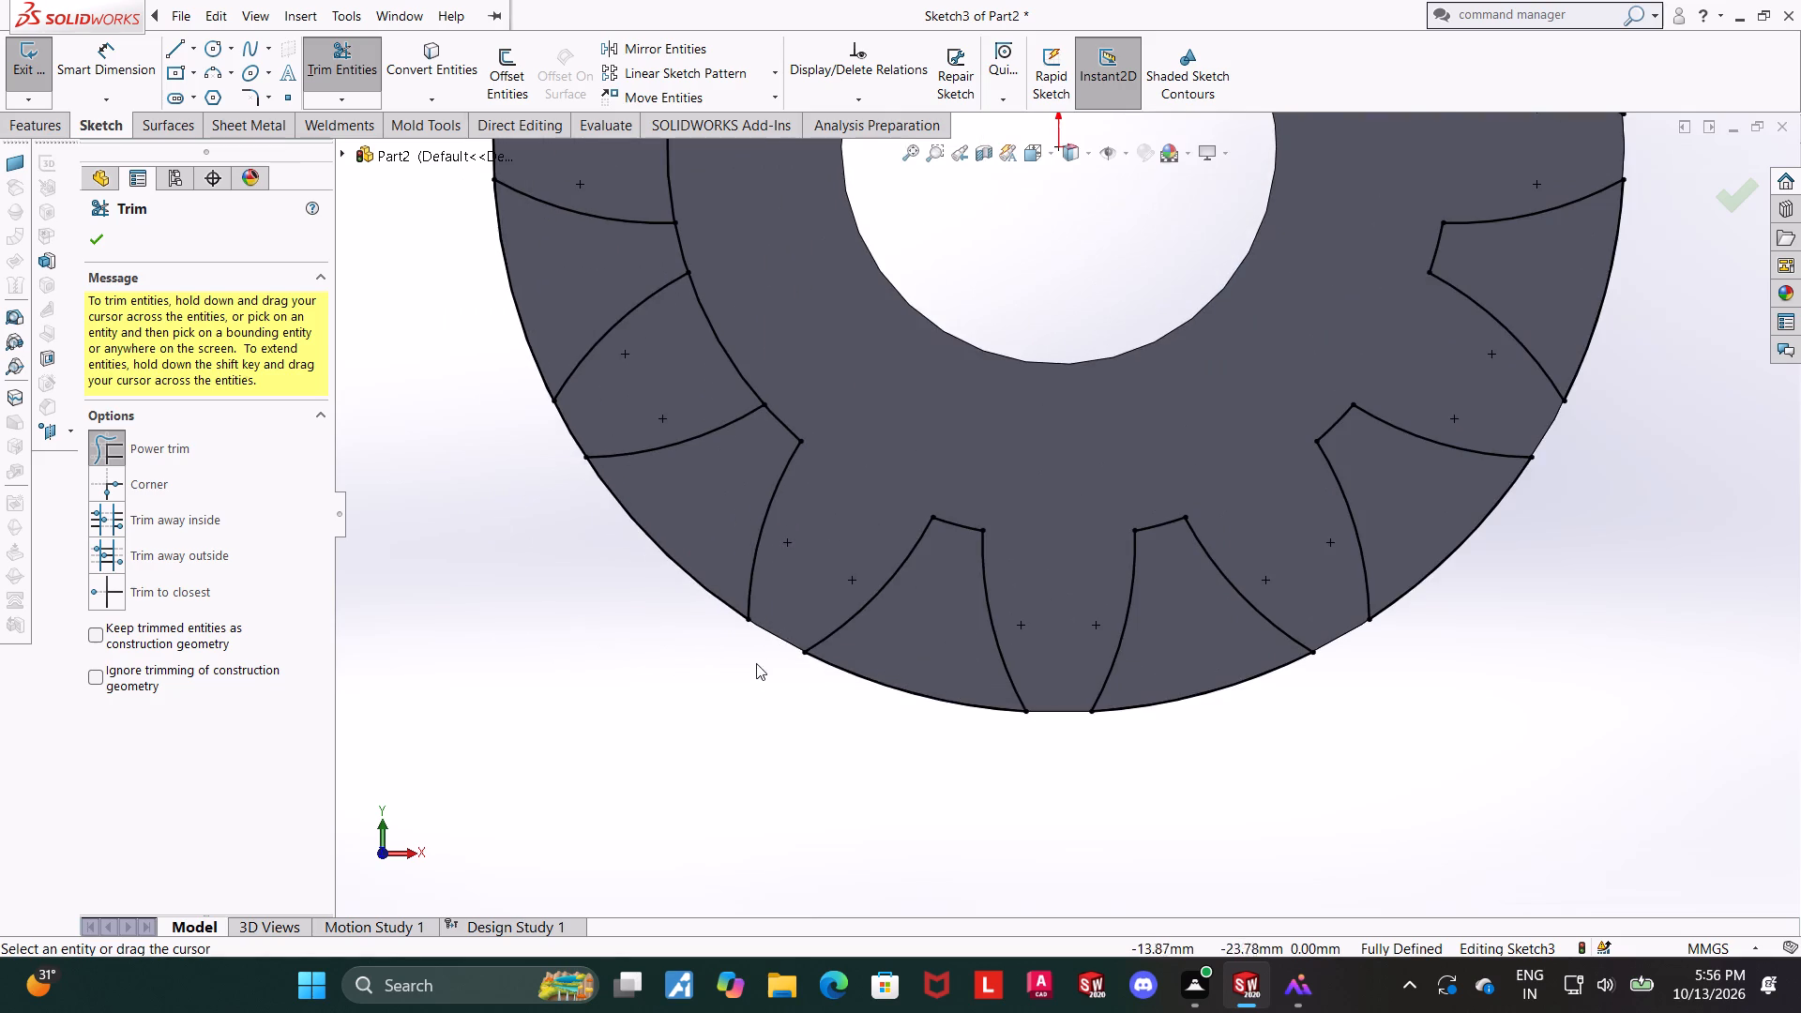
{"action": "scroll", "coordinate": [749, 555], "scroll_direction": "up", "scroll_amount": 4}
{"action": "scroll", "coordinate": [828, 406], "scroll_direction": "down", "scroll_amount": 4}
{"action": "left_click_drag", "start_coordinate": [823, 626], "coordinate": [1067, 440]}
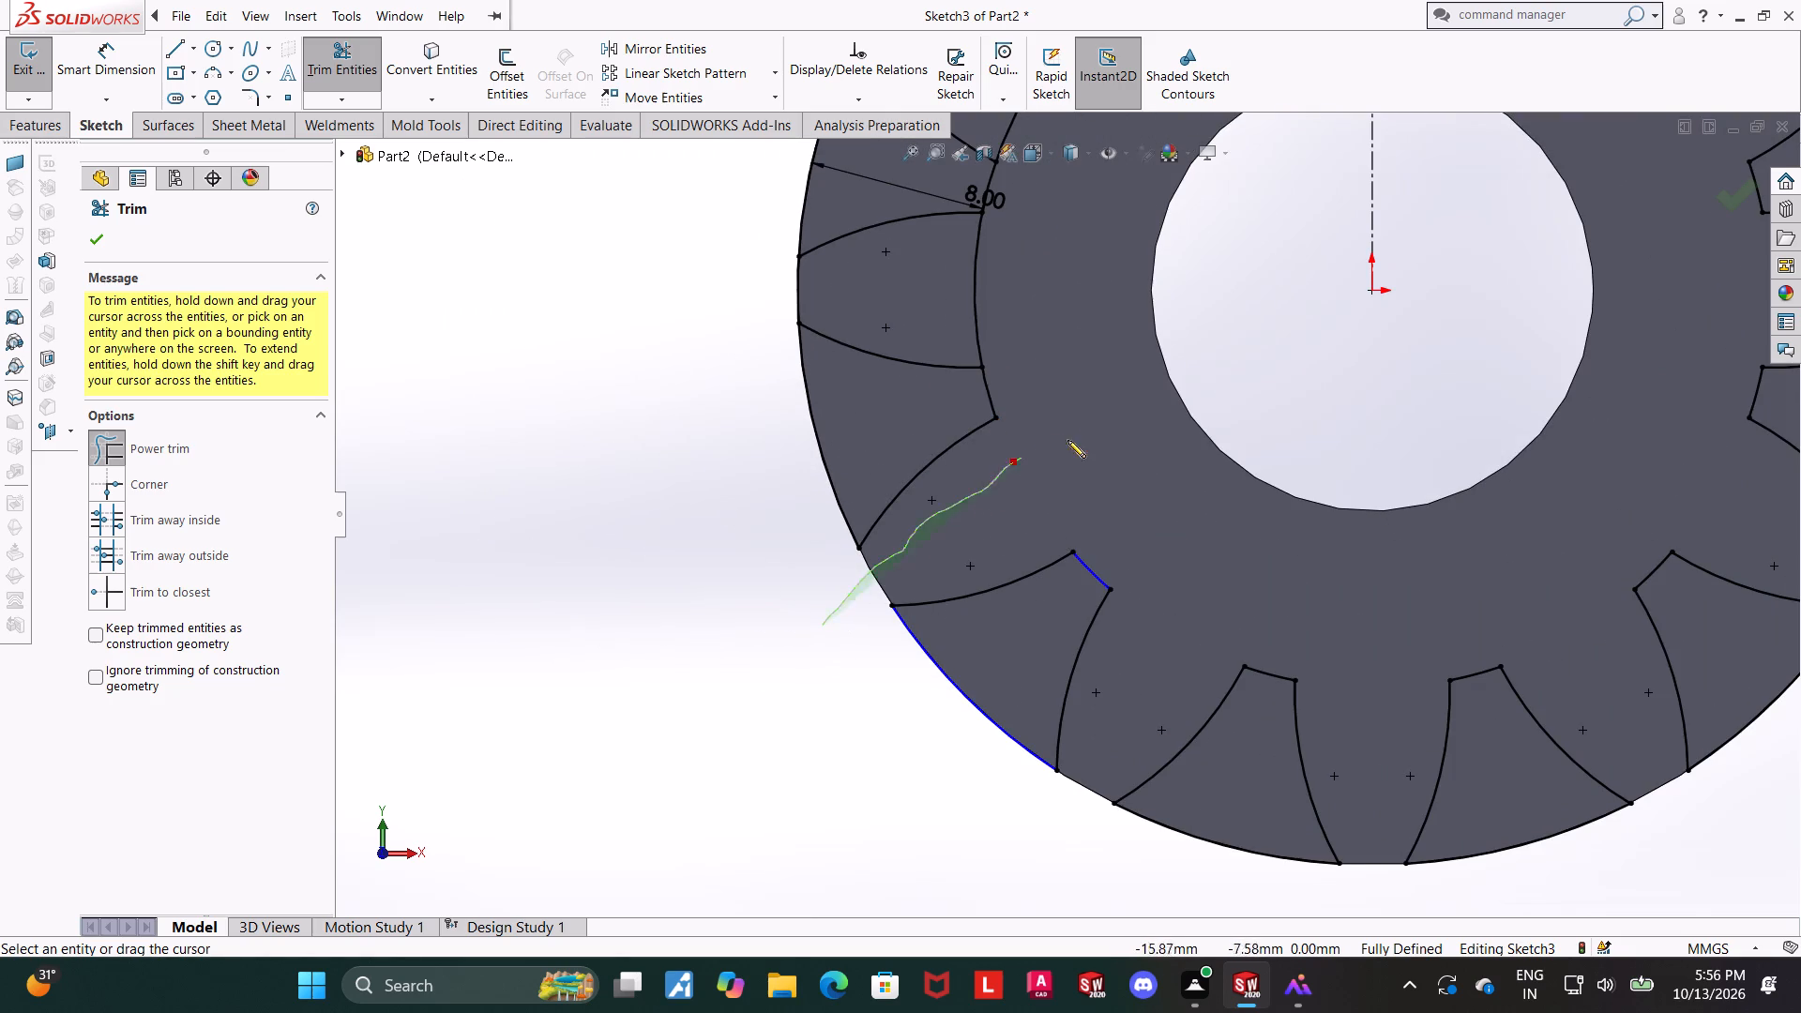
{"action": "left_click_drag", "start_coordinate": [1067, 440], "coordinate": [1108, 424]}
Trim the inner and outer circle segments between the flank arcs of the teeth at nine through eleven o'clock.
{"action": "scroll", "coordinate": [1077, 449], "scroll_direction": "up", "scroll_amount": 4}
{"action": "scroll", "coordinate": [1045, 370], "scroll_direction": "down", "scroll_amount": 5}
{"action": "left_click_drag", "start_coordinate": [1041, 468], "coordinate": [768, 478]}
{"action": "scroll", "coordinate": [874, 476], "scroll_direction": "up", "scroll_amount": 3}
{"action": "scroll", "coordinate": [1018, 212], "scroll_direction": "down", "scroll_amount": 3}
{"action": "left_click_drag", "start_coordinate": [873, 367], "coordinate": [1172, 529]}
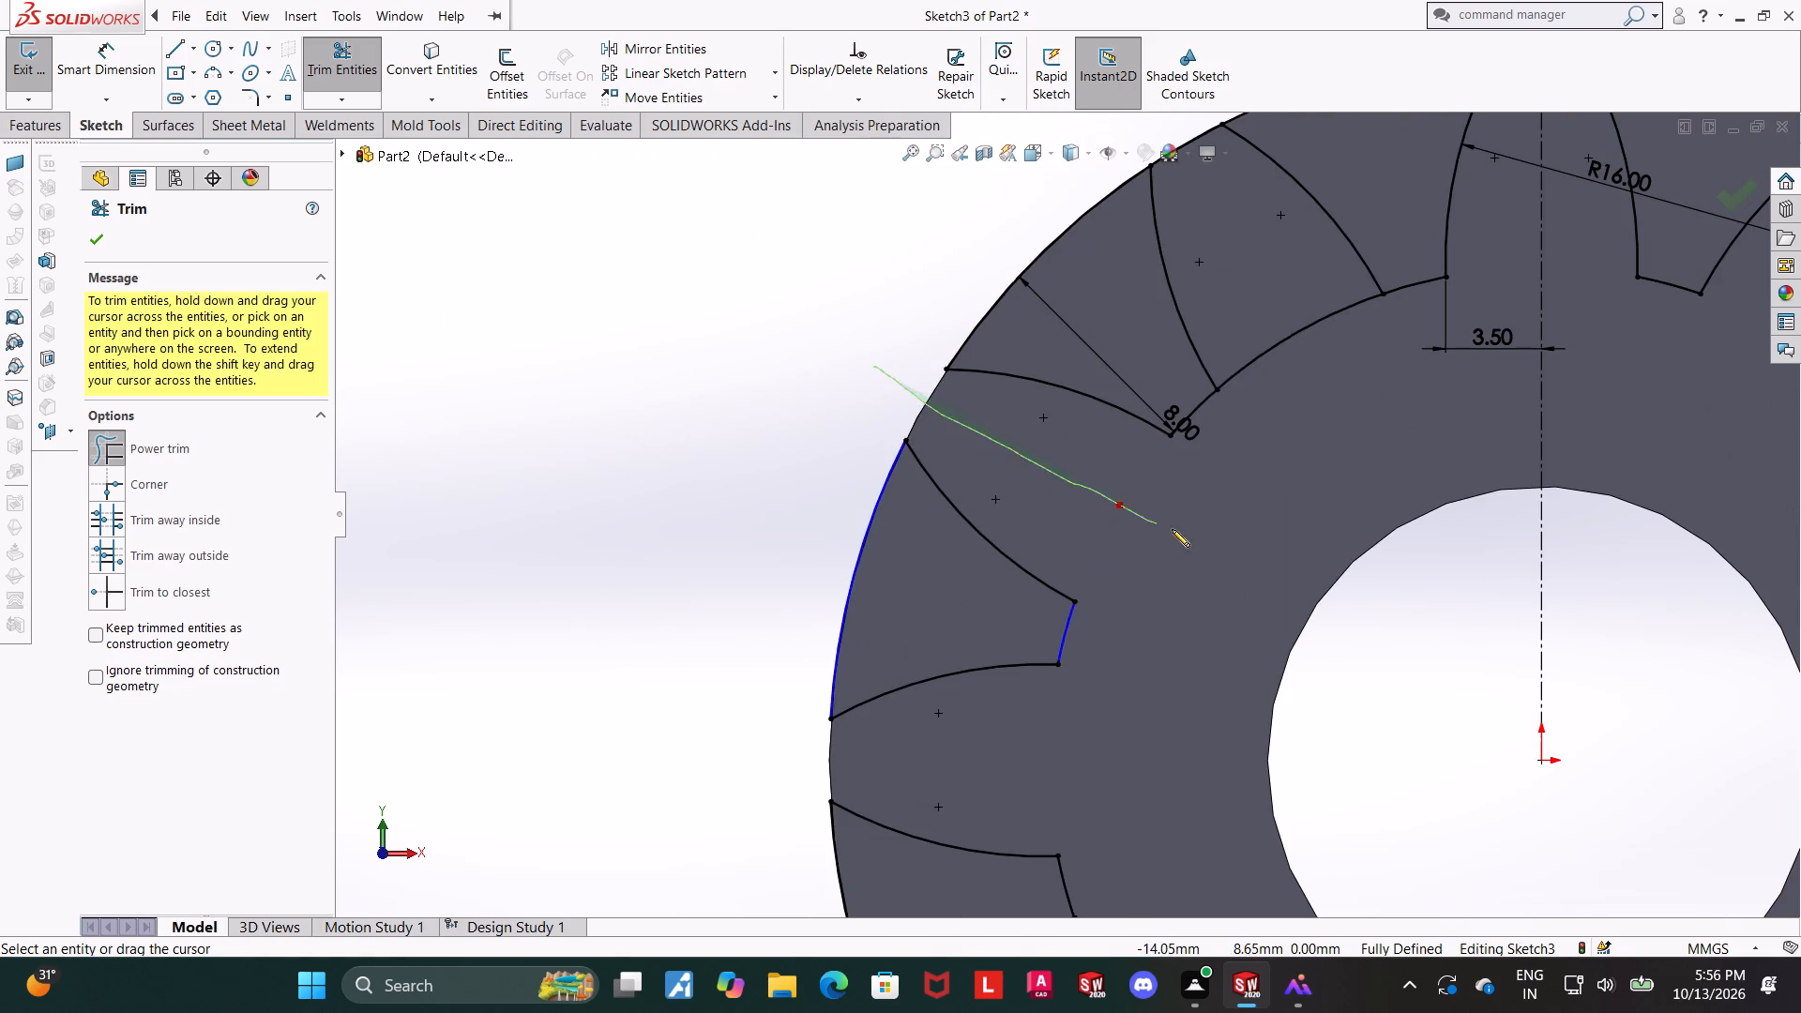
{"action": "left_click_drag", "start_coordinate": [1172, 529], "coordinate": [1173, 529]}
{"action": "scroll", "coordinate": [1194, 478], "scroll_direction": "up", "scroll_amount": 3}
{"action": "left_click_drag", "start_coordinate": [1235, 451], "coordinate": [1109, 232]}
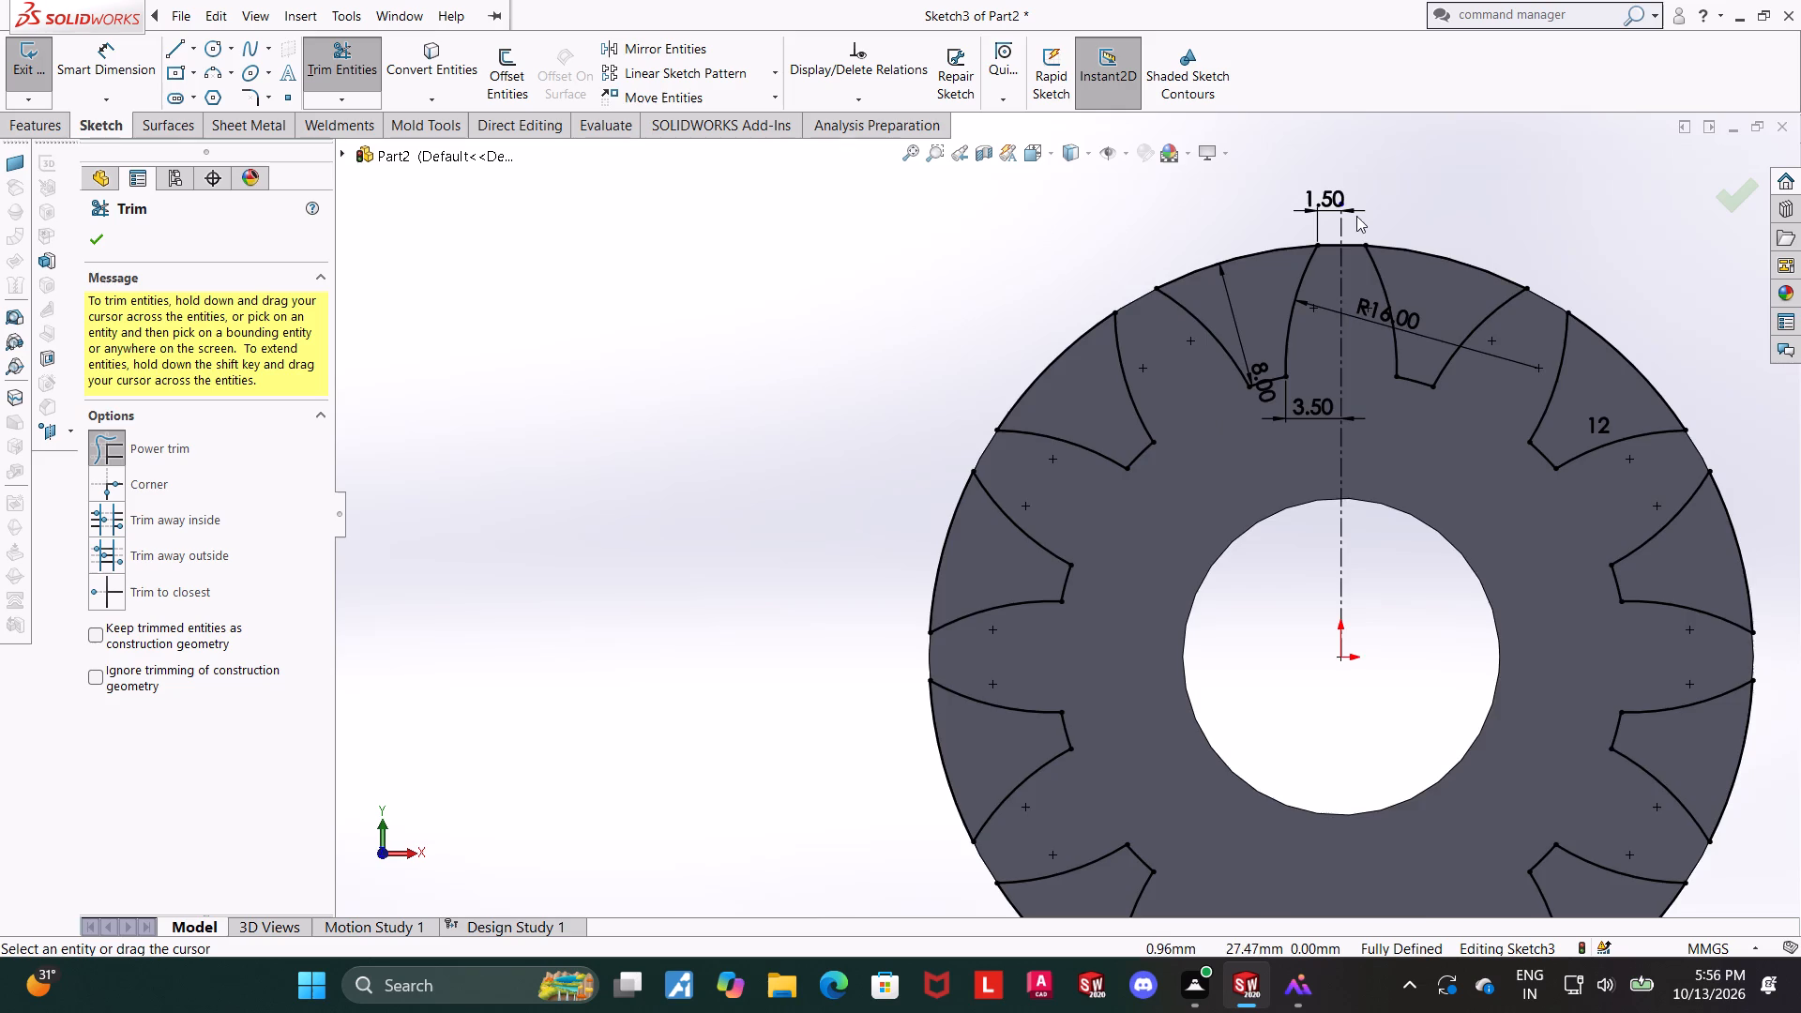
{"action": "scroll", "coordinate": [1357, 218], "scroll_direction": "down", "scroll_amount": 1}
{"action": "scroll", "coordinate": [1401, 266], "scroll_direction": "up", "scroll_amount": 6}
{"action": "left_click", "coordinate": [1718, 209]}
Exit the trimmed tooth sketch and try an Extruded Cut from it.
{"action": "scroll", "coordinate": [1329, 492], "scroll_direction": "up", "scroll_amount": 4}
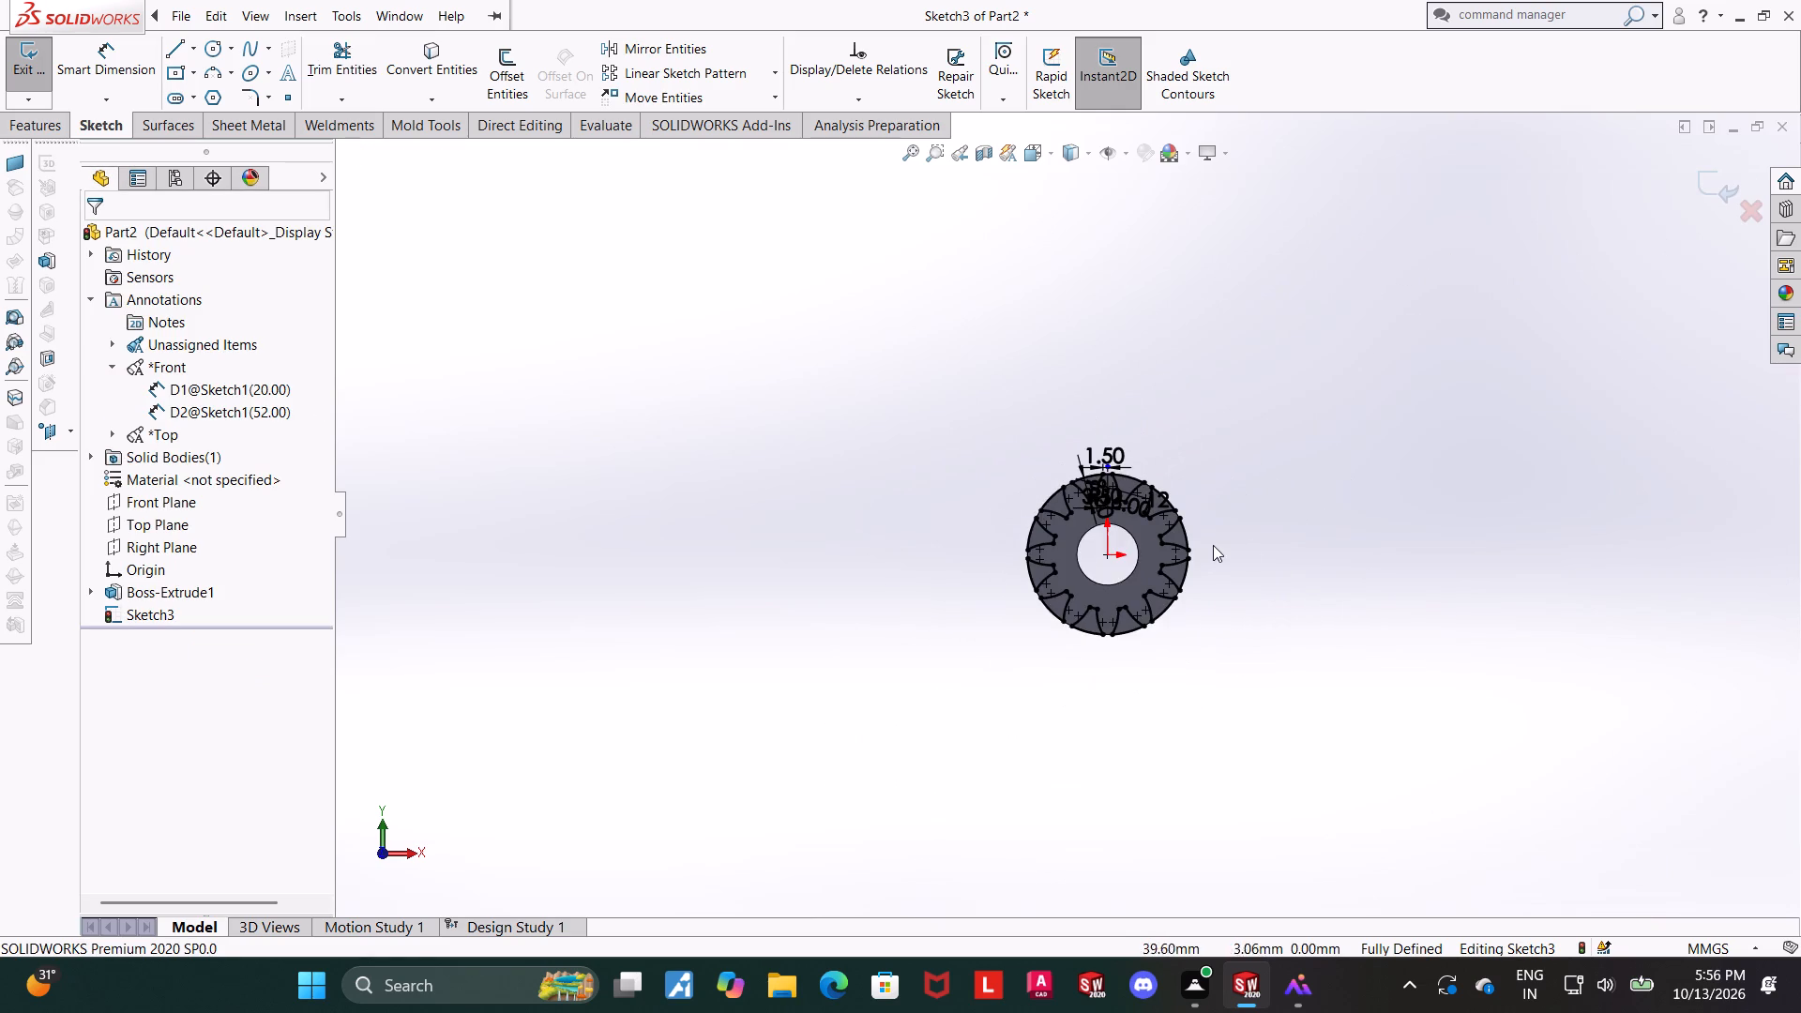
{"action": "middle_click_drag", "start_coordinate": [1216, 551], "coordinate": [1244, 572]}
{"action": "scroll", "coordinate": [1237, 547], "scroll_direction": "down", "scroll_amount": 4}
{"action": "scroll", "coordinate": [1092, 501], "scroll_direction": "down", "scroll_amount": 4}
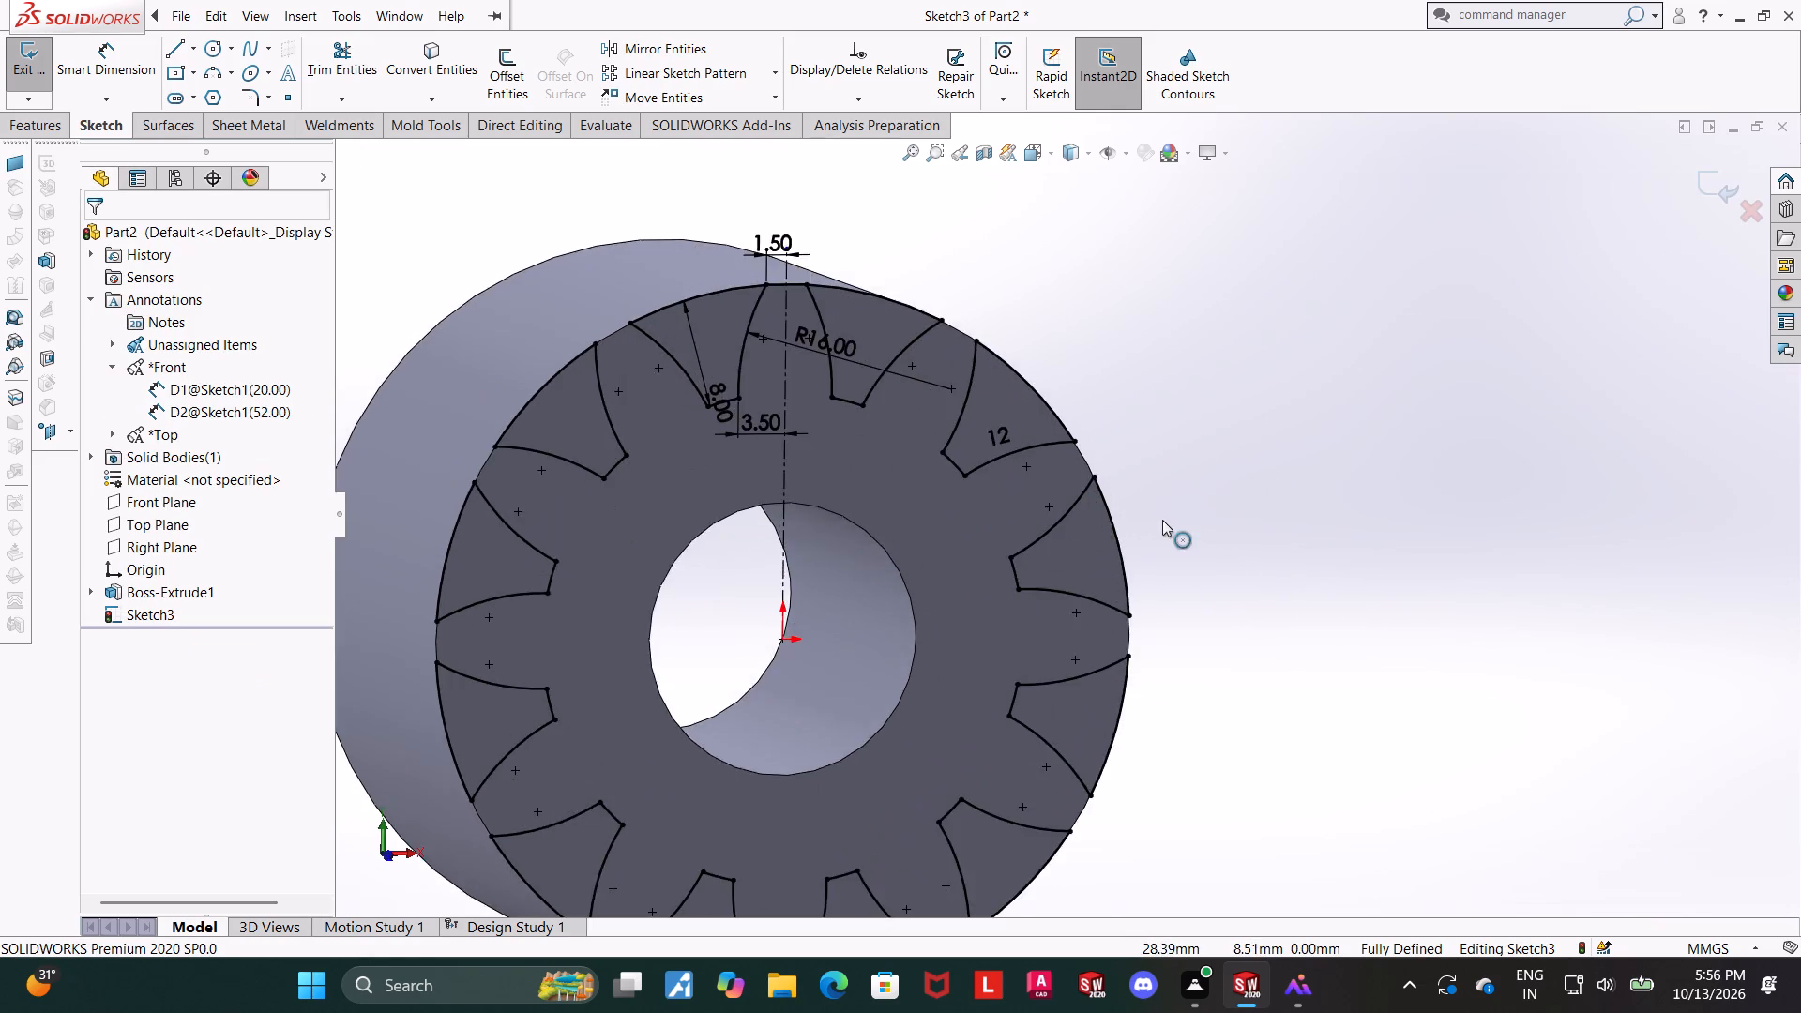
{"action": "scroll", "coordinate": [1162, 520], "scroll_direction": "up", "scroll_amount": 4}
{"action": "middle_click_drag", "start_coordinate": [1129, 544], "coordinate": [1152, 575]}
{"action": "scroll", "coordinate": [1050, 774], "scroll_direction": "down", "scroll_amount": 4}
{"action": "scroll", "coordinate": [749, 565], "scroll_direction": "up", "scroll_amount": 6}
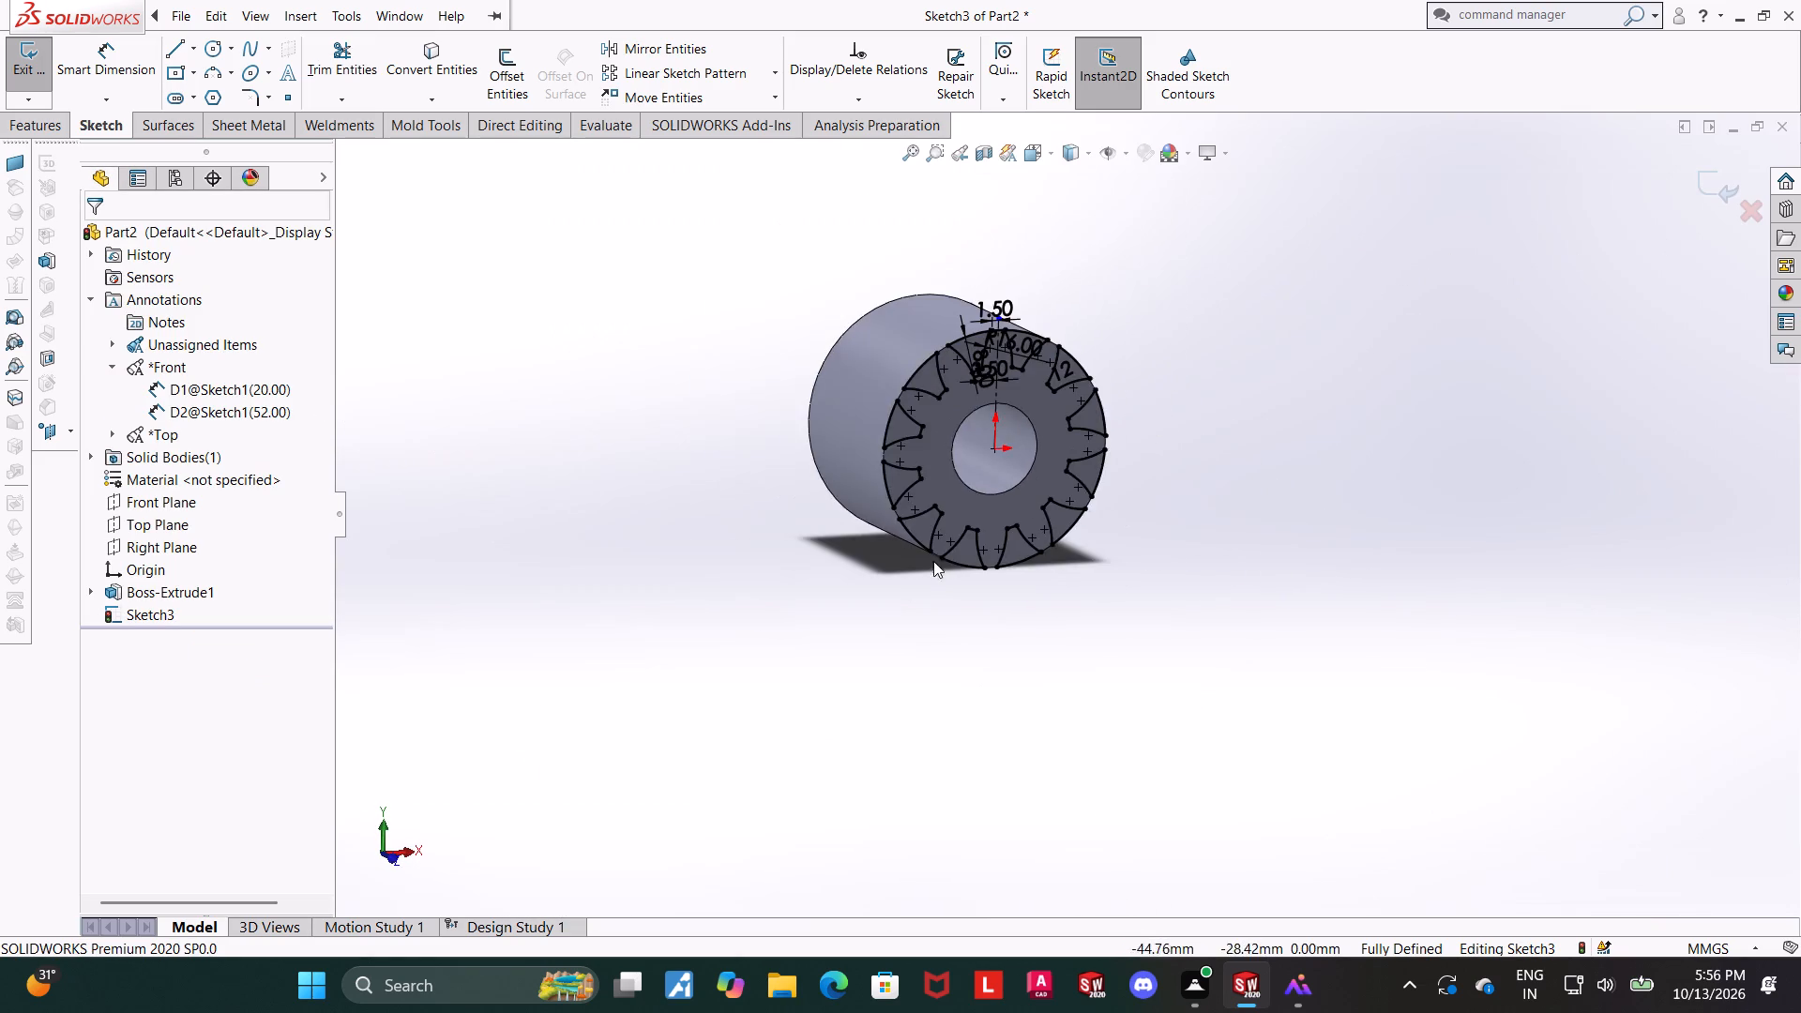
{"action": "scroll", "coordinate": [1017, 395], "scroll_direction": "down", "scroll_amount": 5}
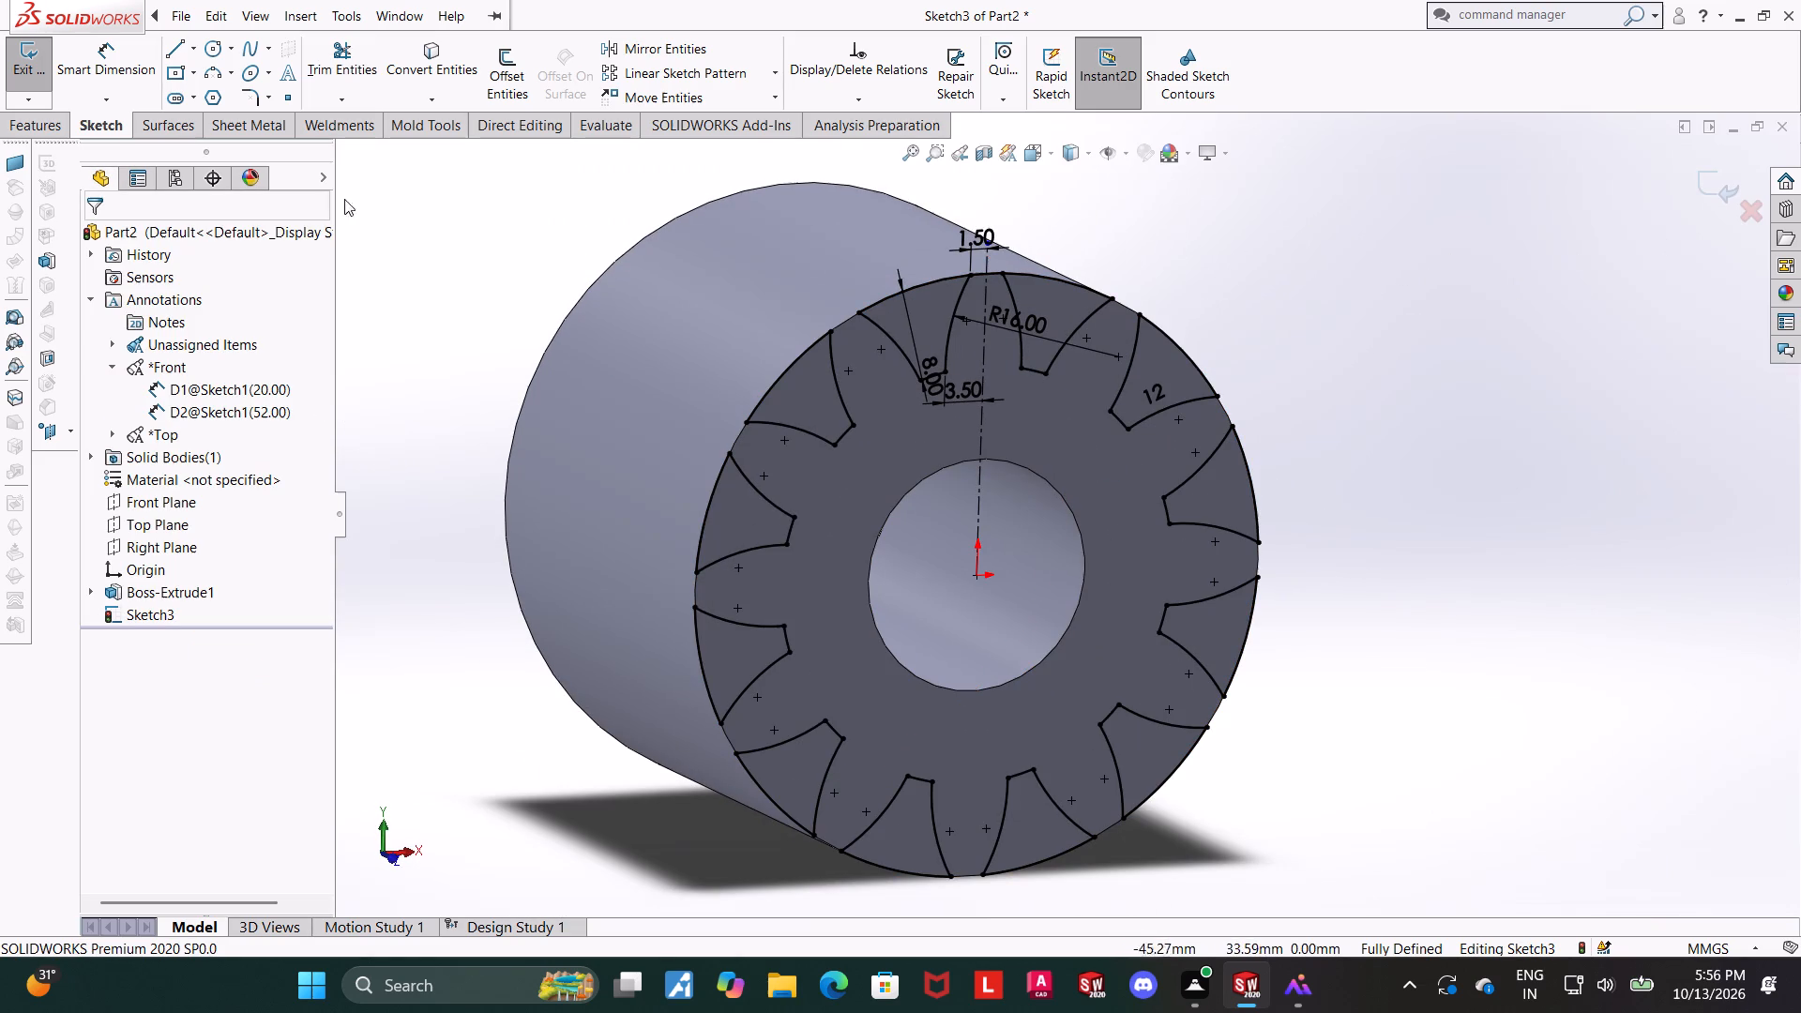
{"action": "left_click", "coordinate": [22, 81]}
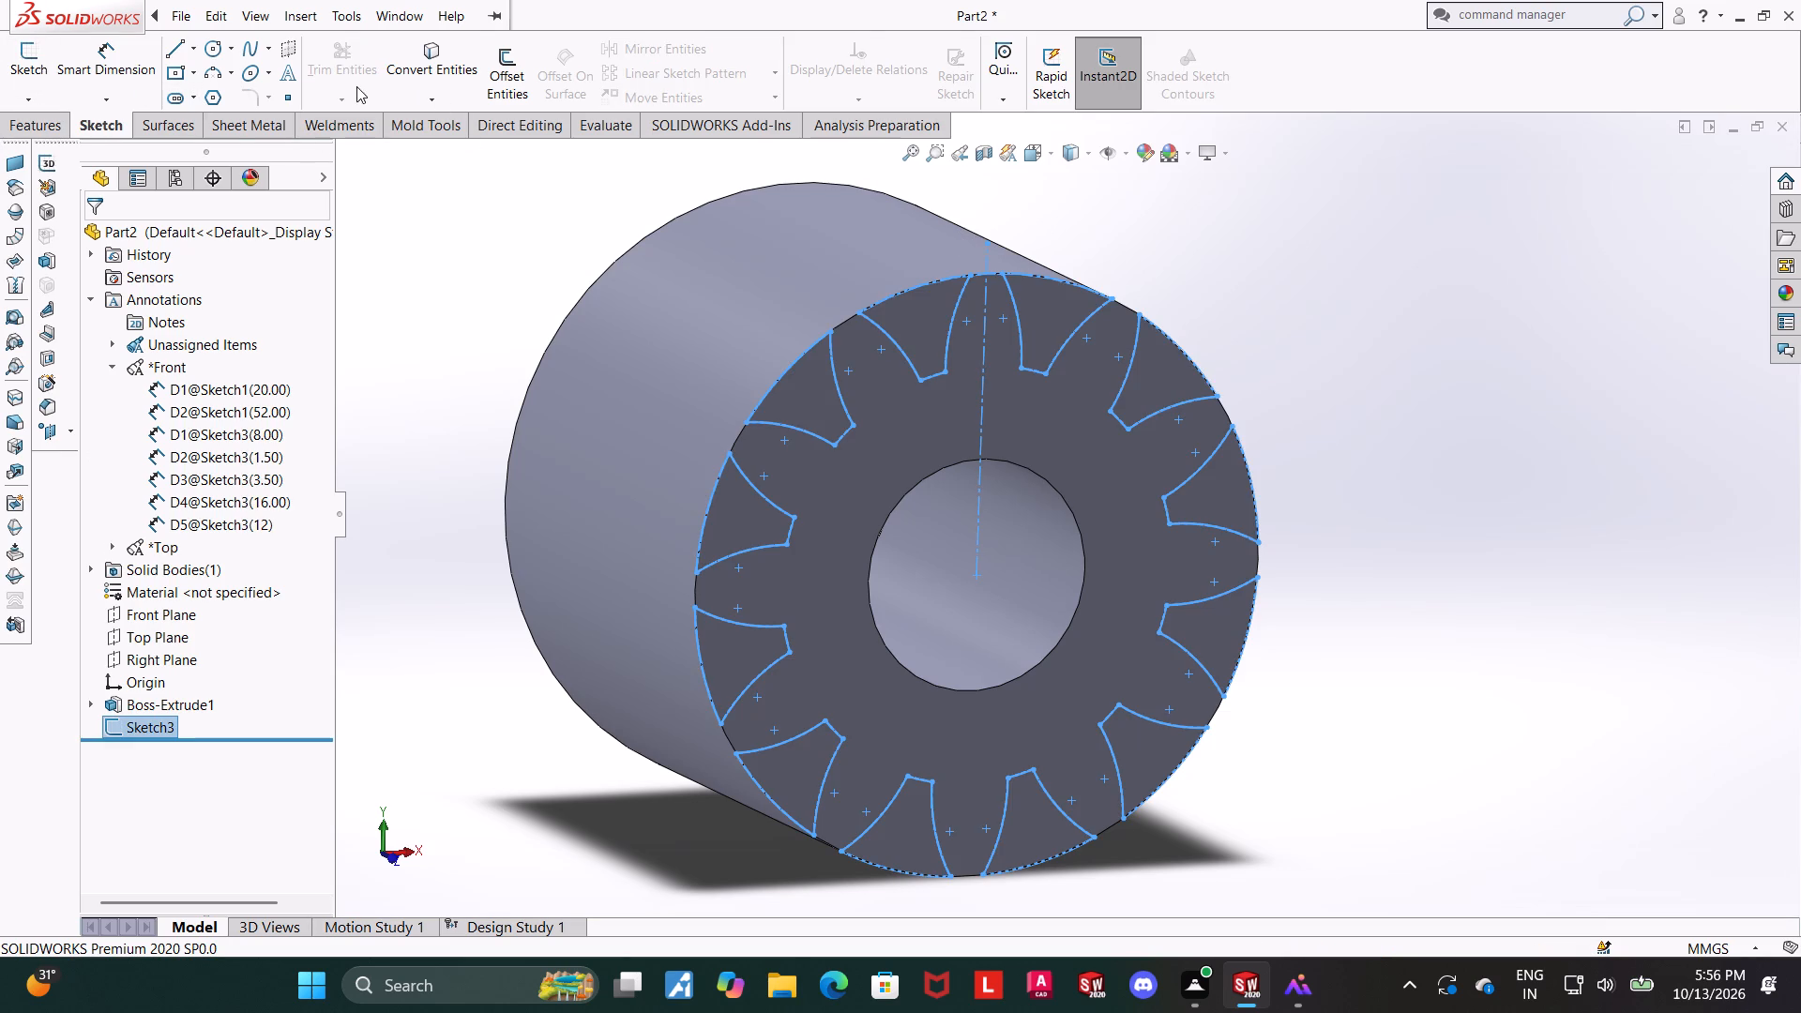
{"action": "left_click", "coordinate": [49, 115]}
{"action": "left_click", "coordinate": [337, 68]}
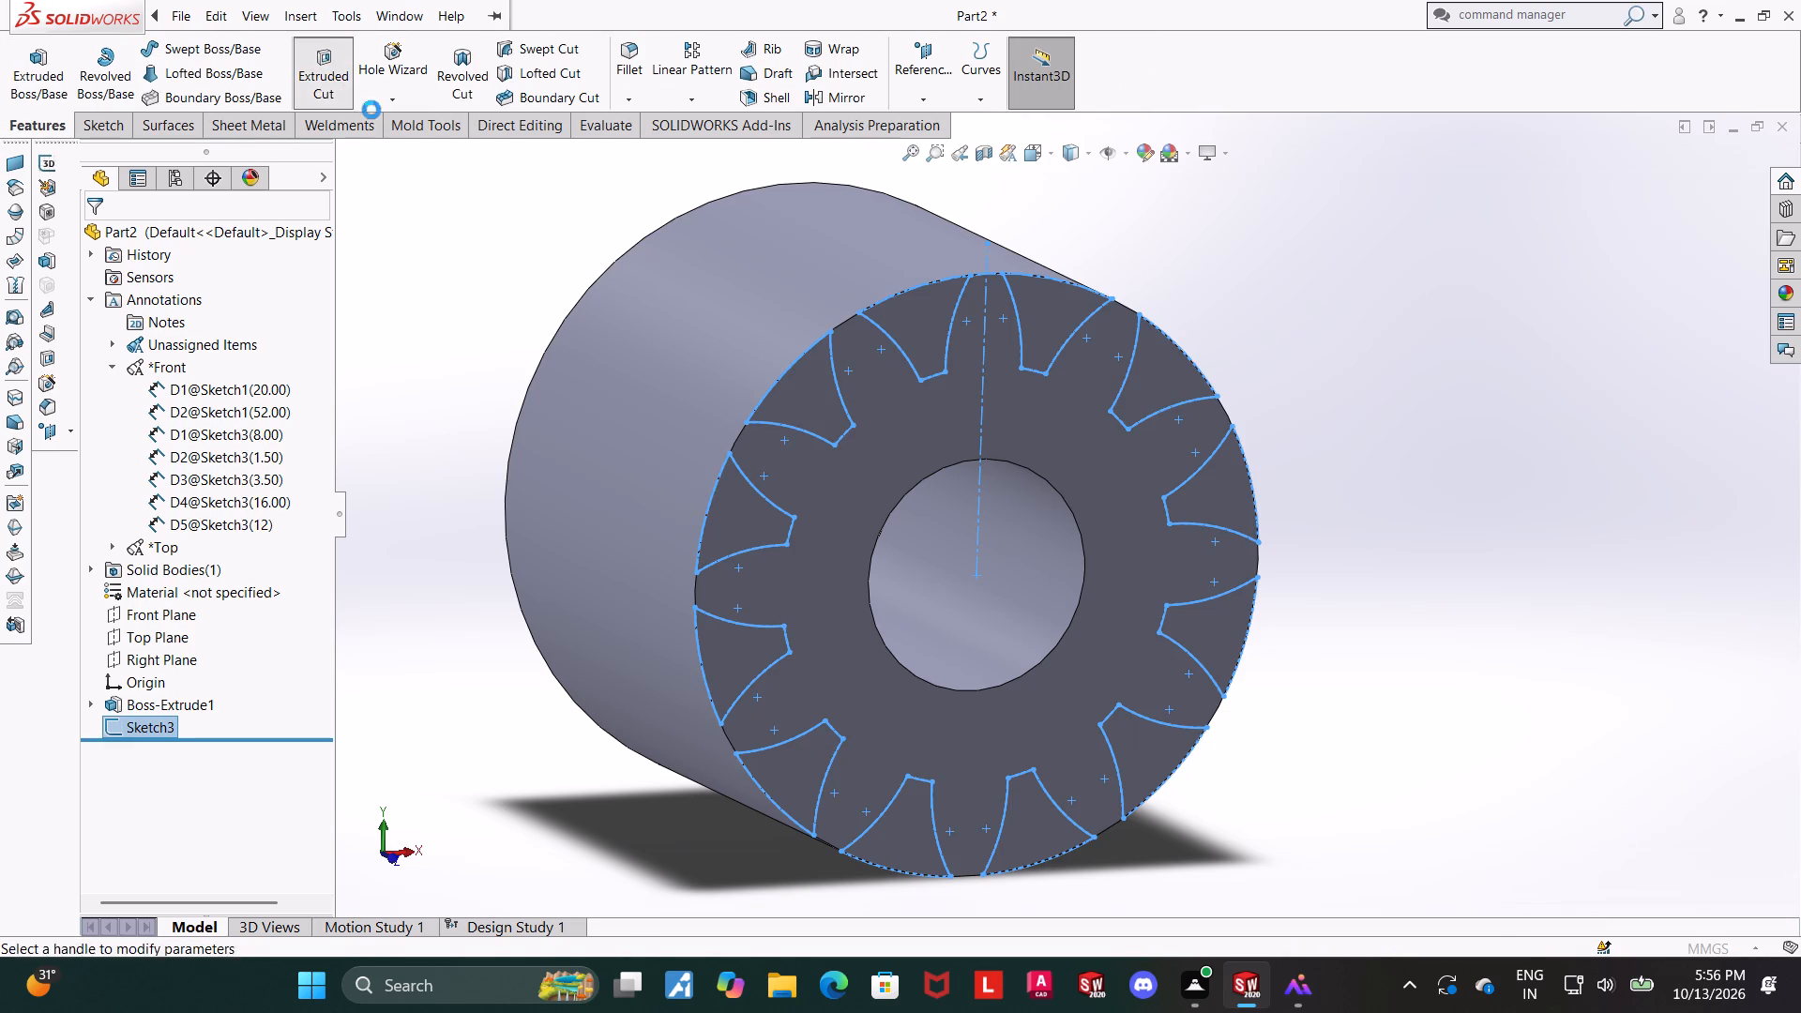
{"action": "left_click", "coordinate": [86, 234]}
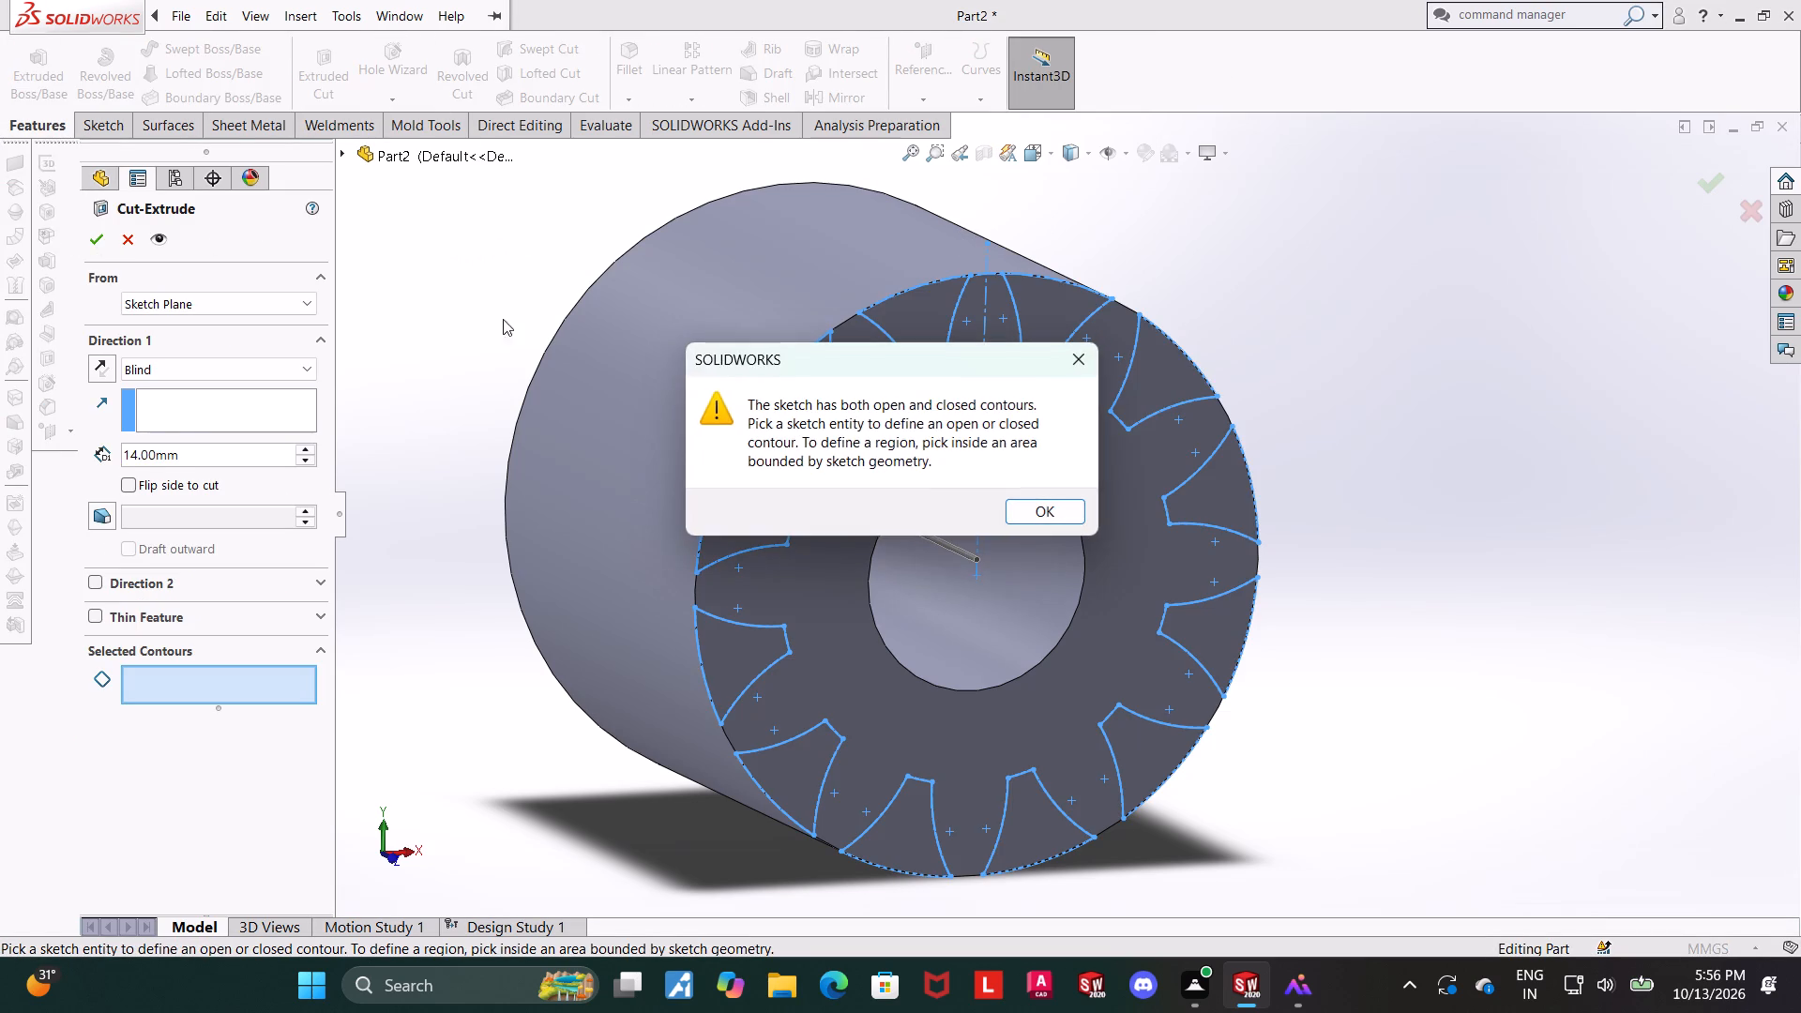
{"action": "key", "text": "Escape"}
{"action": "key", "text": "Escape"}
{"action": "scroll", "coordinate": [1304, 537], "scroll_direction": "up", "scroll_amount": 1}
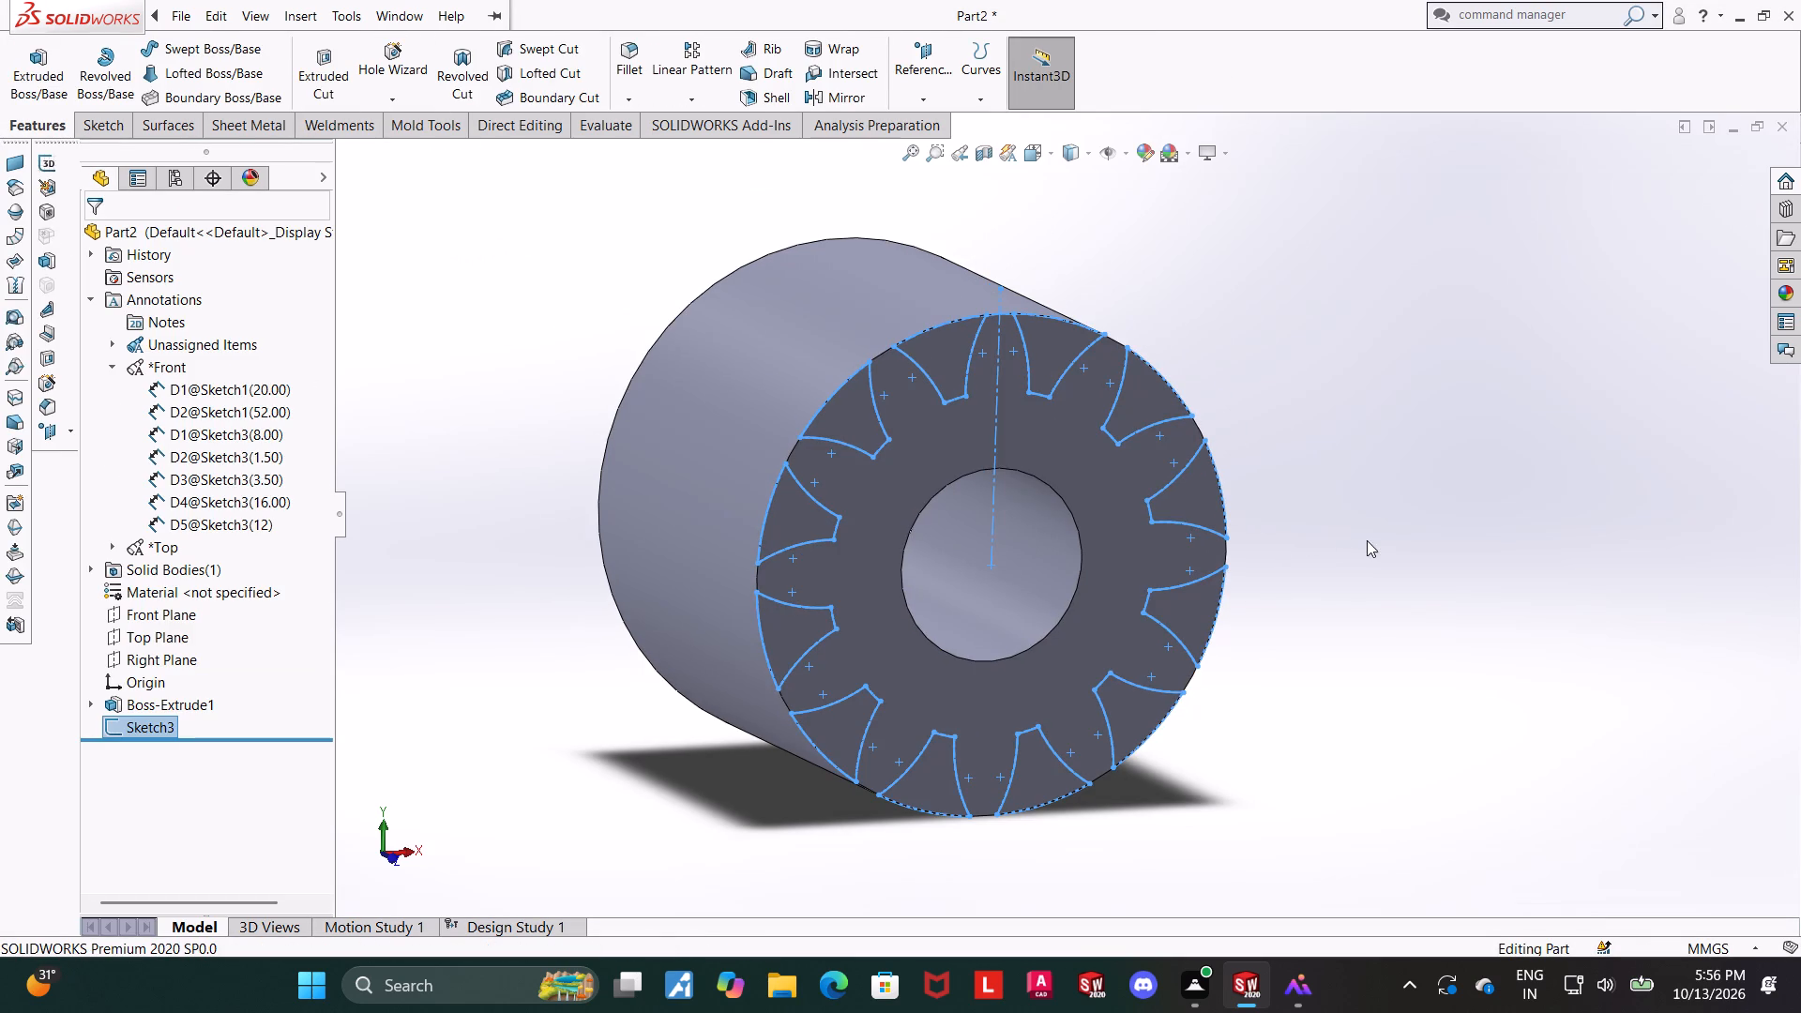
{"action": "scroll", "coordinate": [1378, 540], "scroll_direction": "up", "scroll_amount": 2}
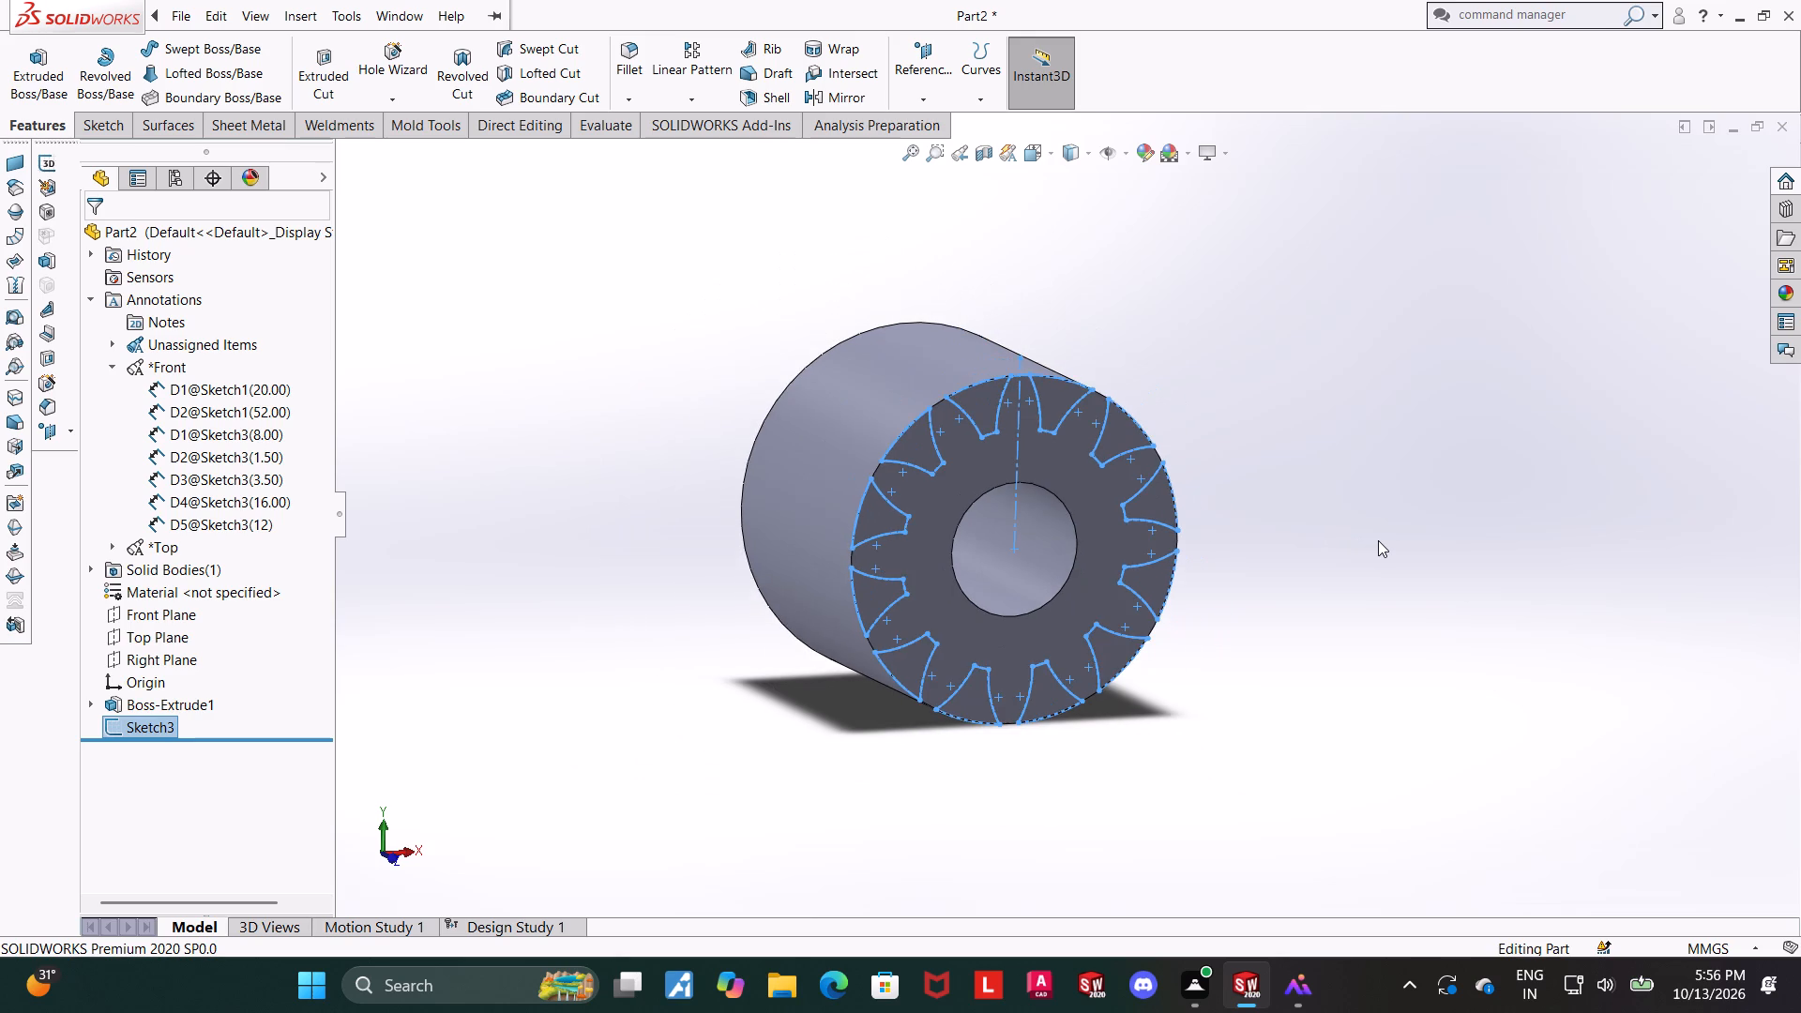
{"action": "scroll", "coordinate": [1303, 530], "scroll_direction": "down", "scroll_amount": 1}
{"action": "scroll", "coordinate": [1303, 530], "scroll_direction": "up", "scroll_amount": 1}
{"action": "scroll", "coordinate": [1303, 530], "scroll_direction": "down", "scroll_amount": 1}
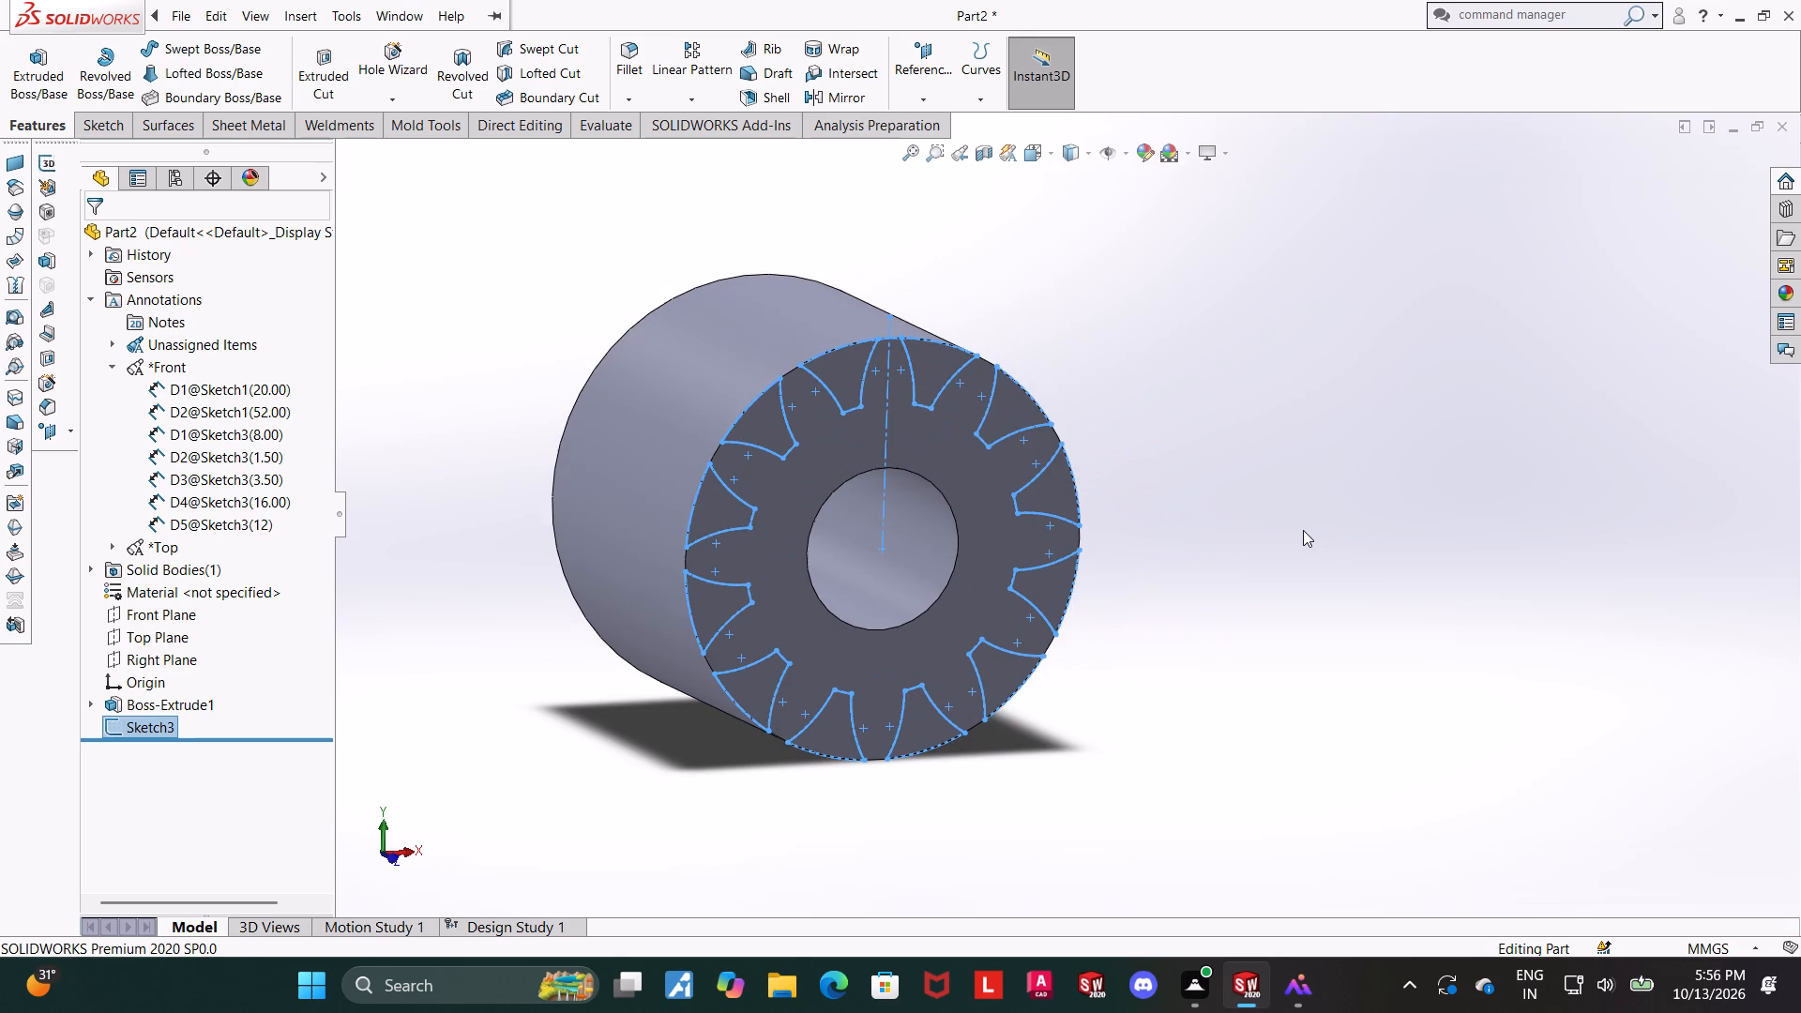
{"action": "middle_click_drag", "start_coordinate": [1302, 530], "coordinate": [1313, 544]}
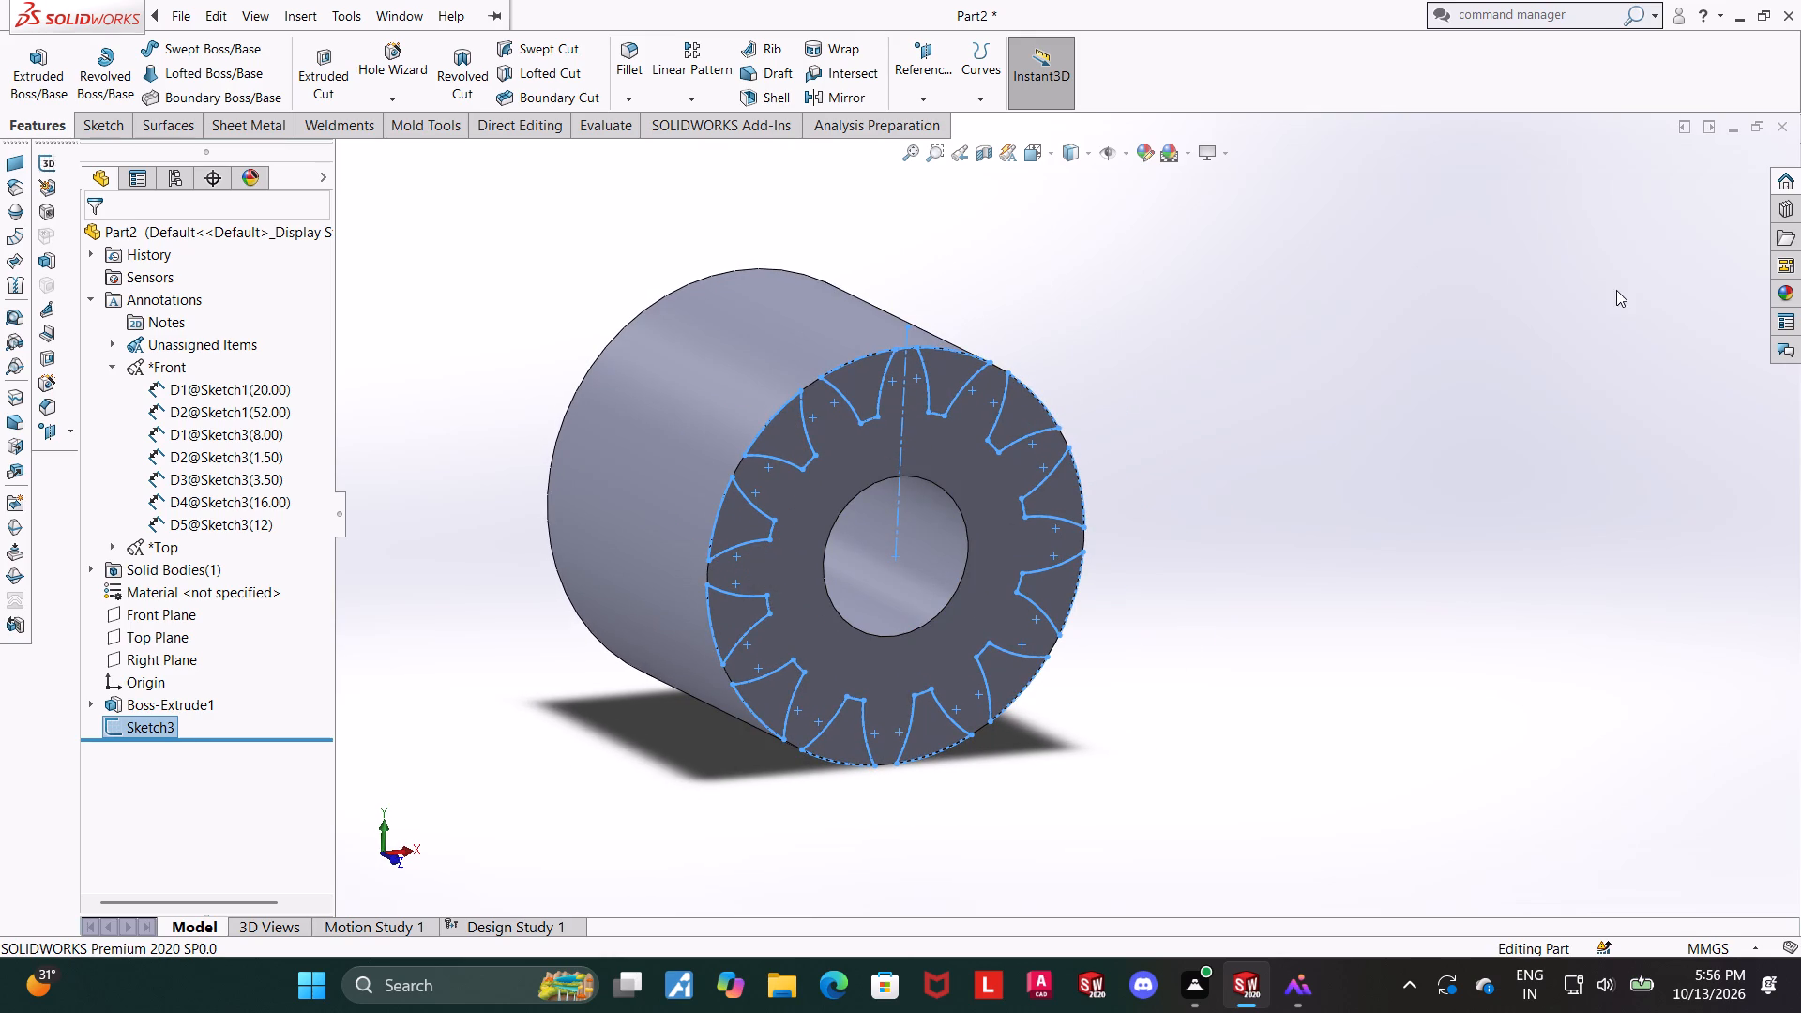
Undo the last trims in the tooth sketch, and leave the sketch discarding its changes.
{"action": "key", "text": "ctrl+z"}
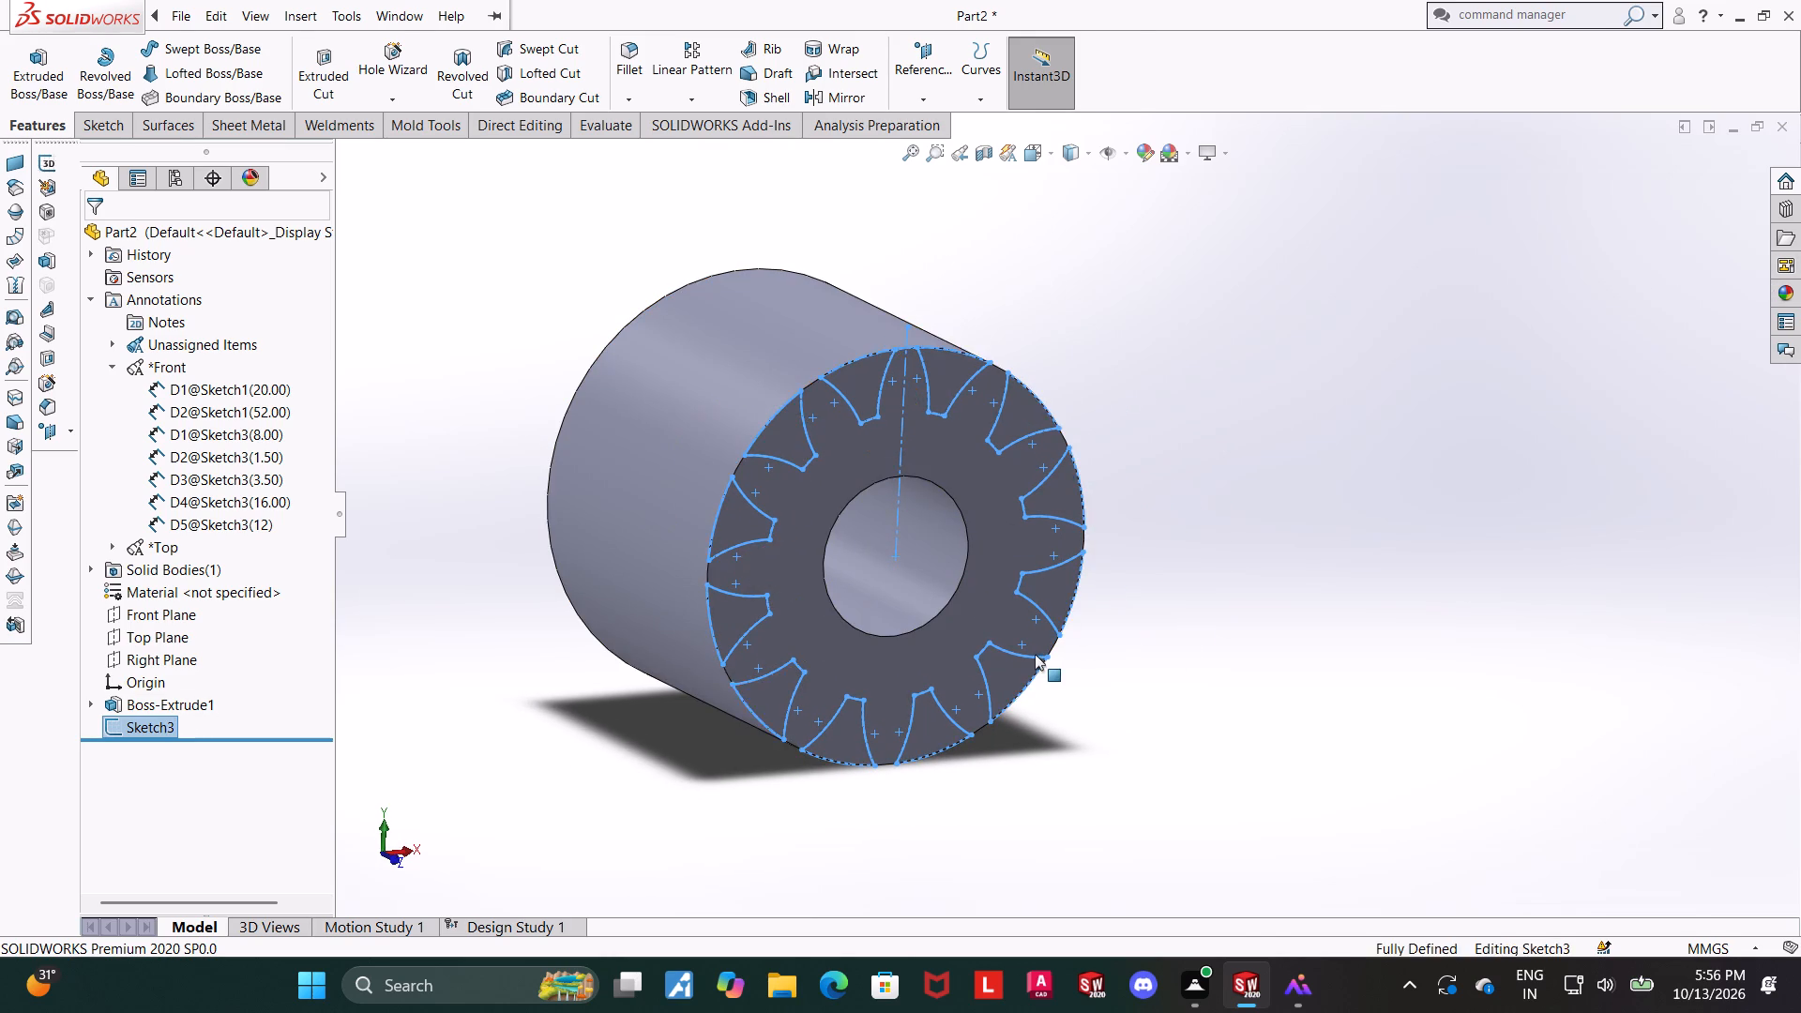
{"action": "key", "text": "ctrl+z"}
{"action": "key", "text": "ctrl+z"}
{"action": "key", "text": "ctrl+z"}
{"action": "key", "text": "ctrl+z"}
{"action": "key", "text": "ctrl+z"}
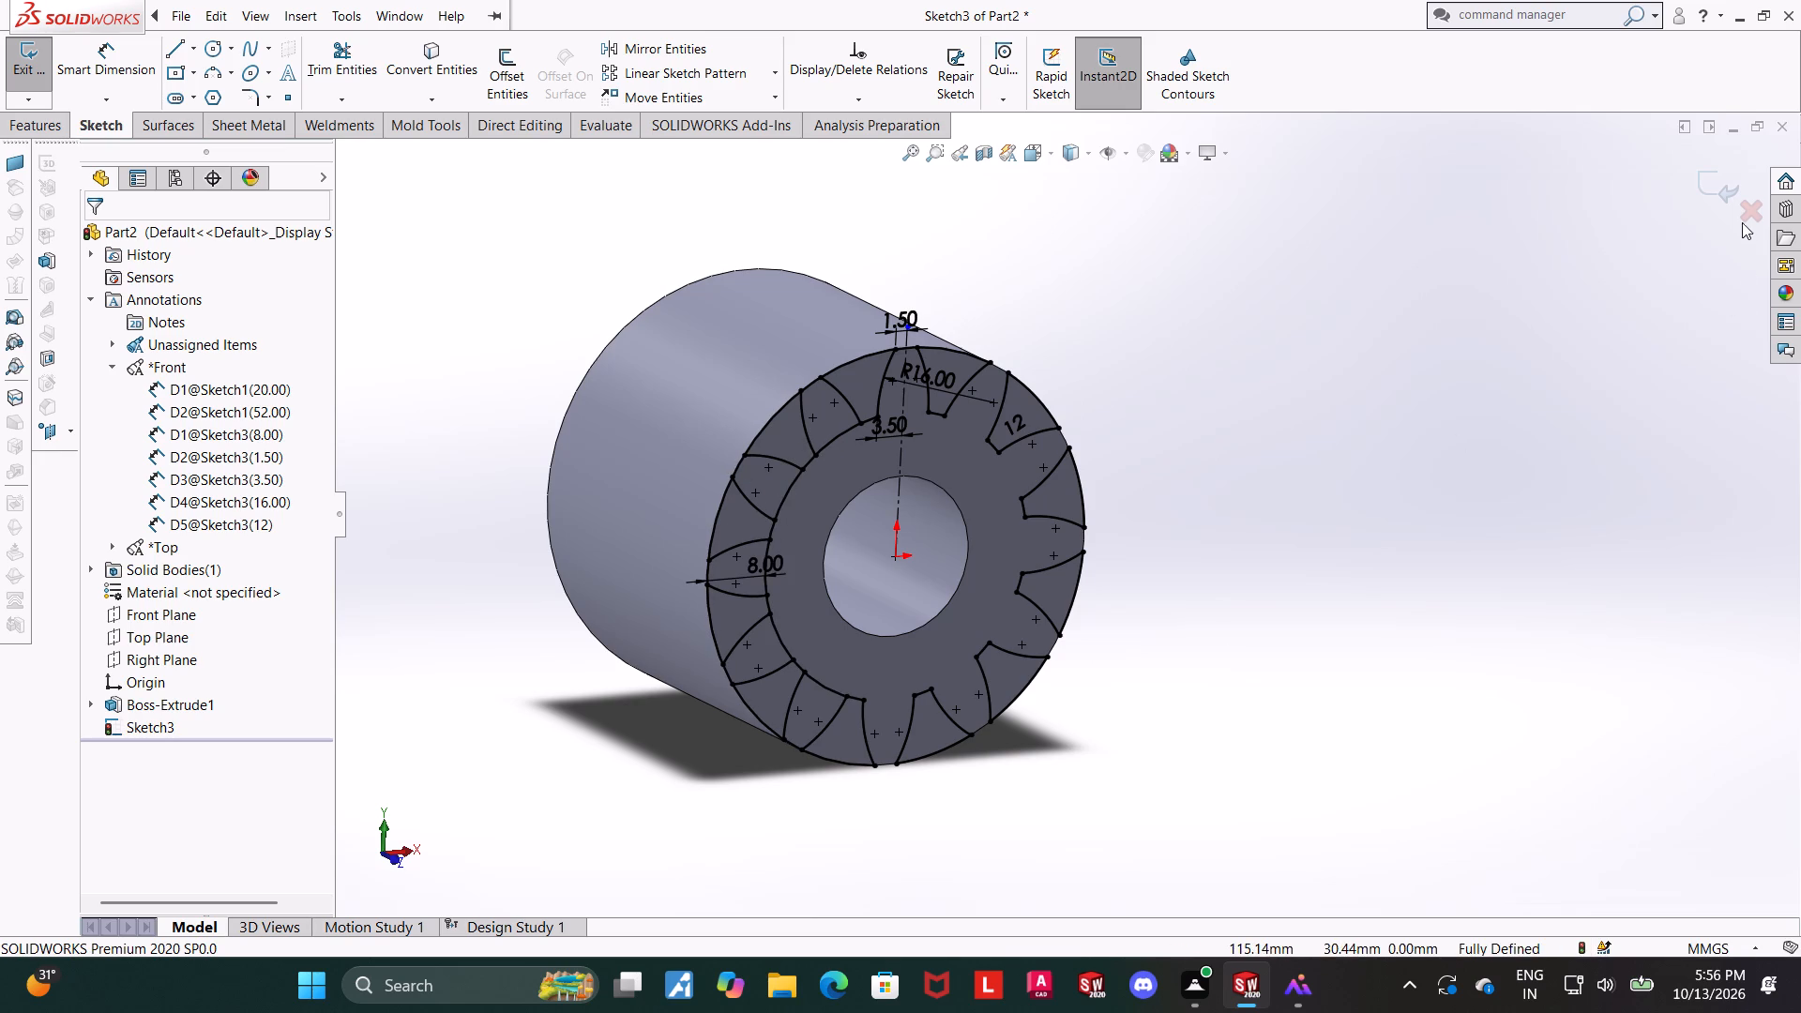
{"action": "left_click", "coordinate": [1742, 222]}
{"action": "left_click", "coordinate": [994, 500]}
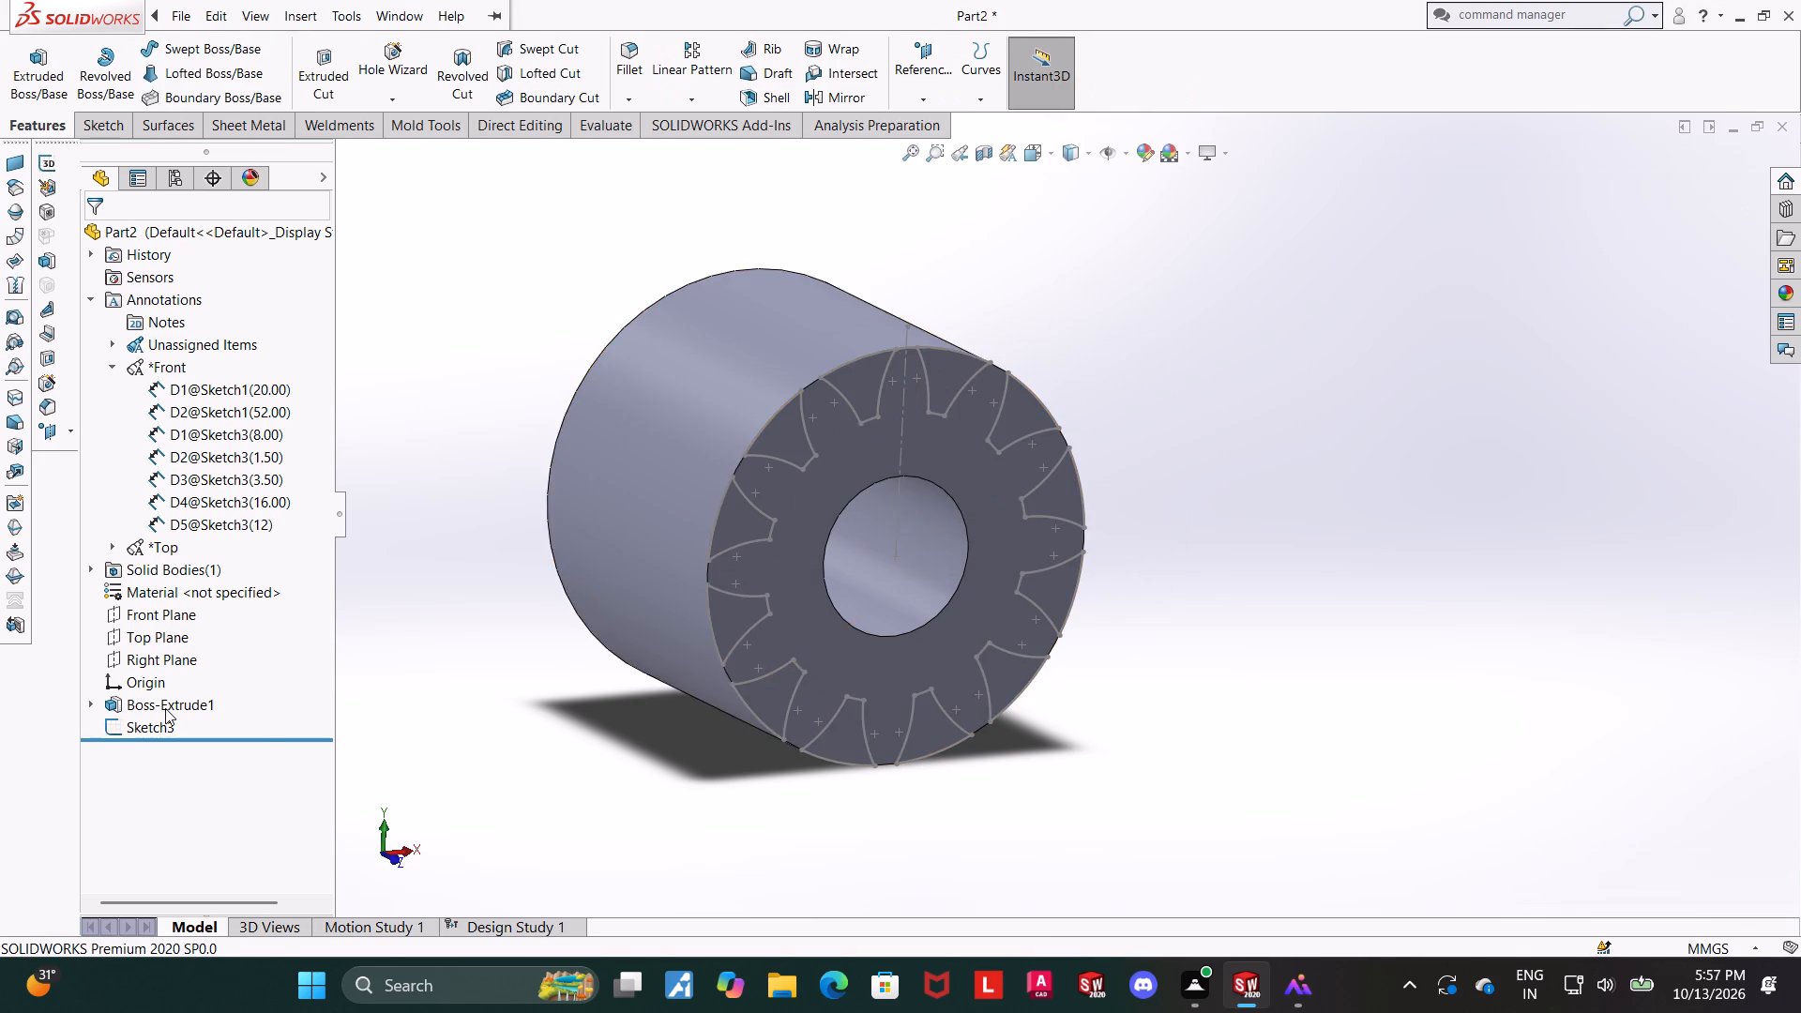
Delete the Boss-Extrude1 gear blank with its dependent tooth sketch, and delete the remaining two-circle Sketch1.
{"action": "right_click", "coordinate": [165, 708]}
{"action": "left_click", "coordinate": [203, 714]}
{"action": "left_click", "coordinate": [1002, 361]}
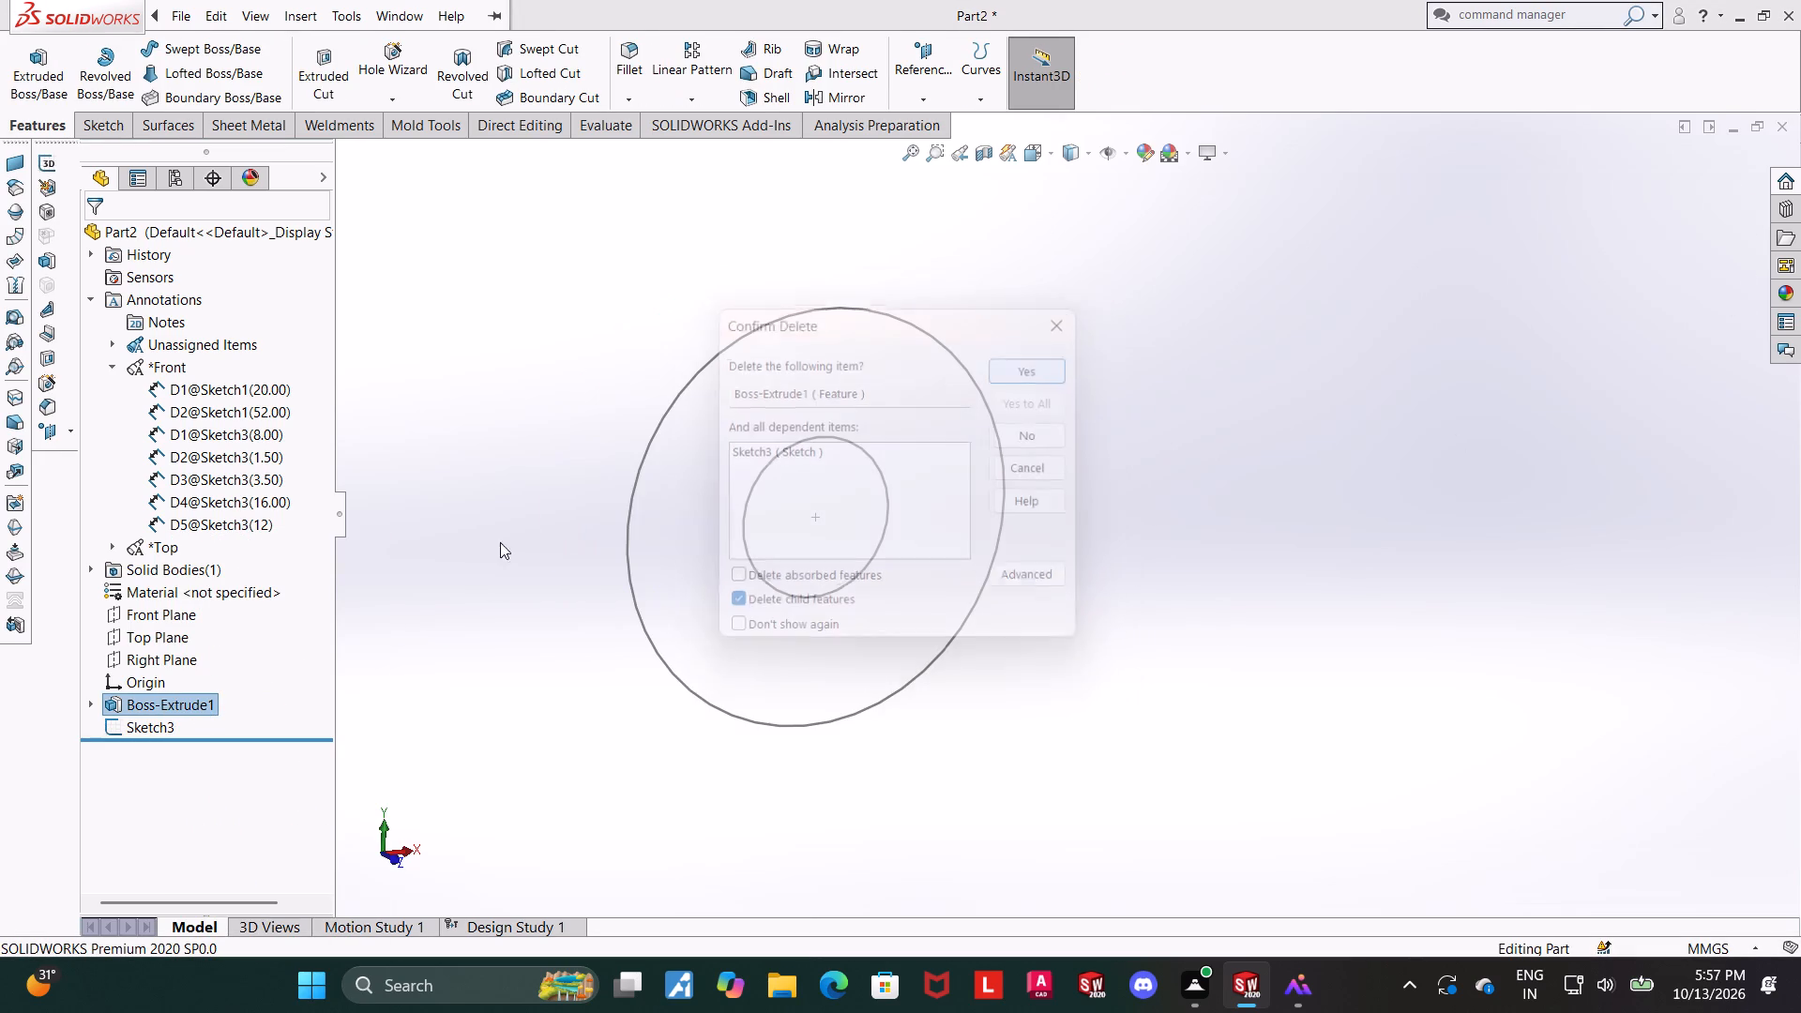
{"action": "right_click", "coordinate": [170, 575]}
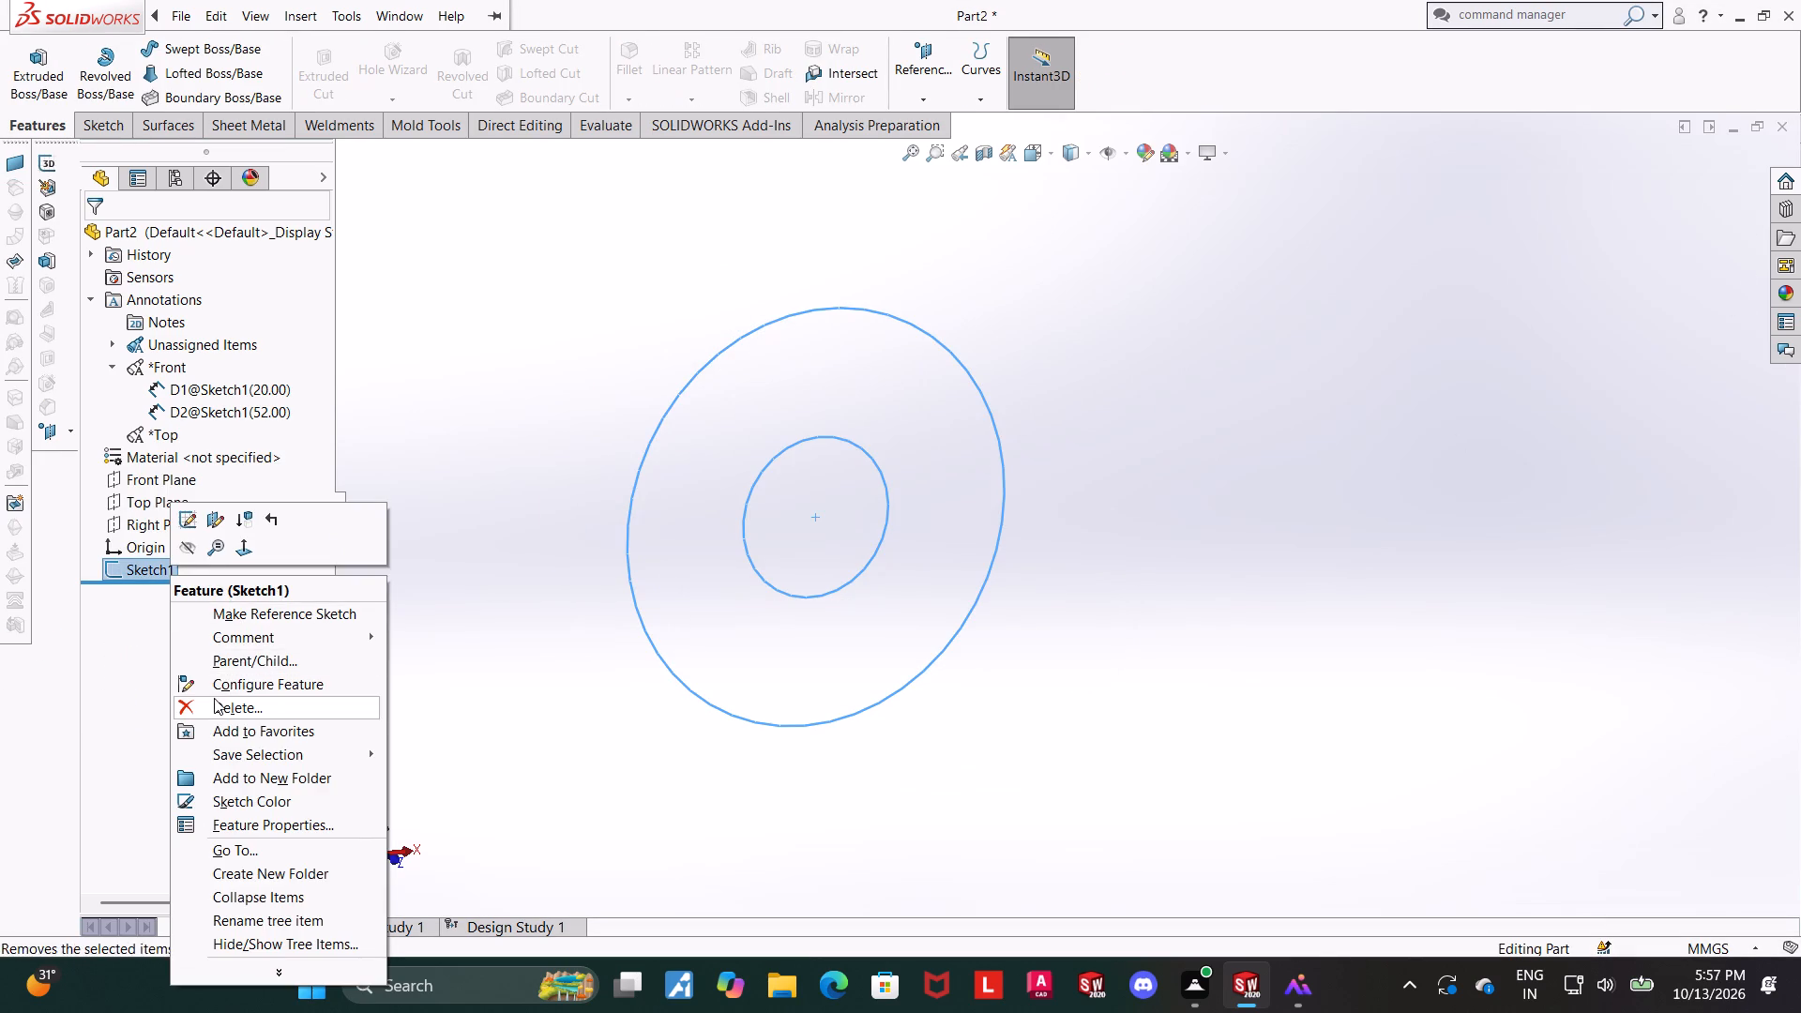
{"action": "left_click", "coordinate": [214, 699]}
{"action": "left_click", "coordinate": [1059, 368]}
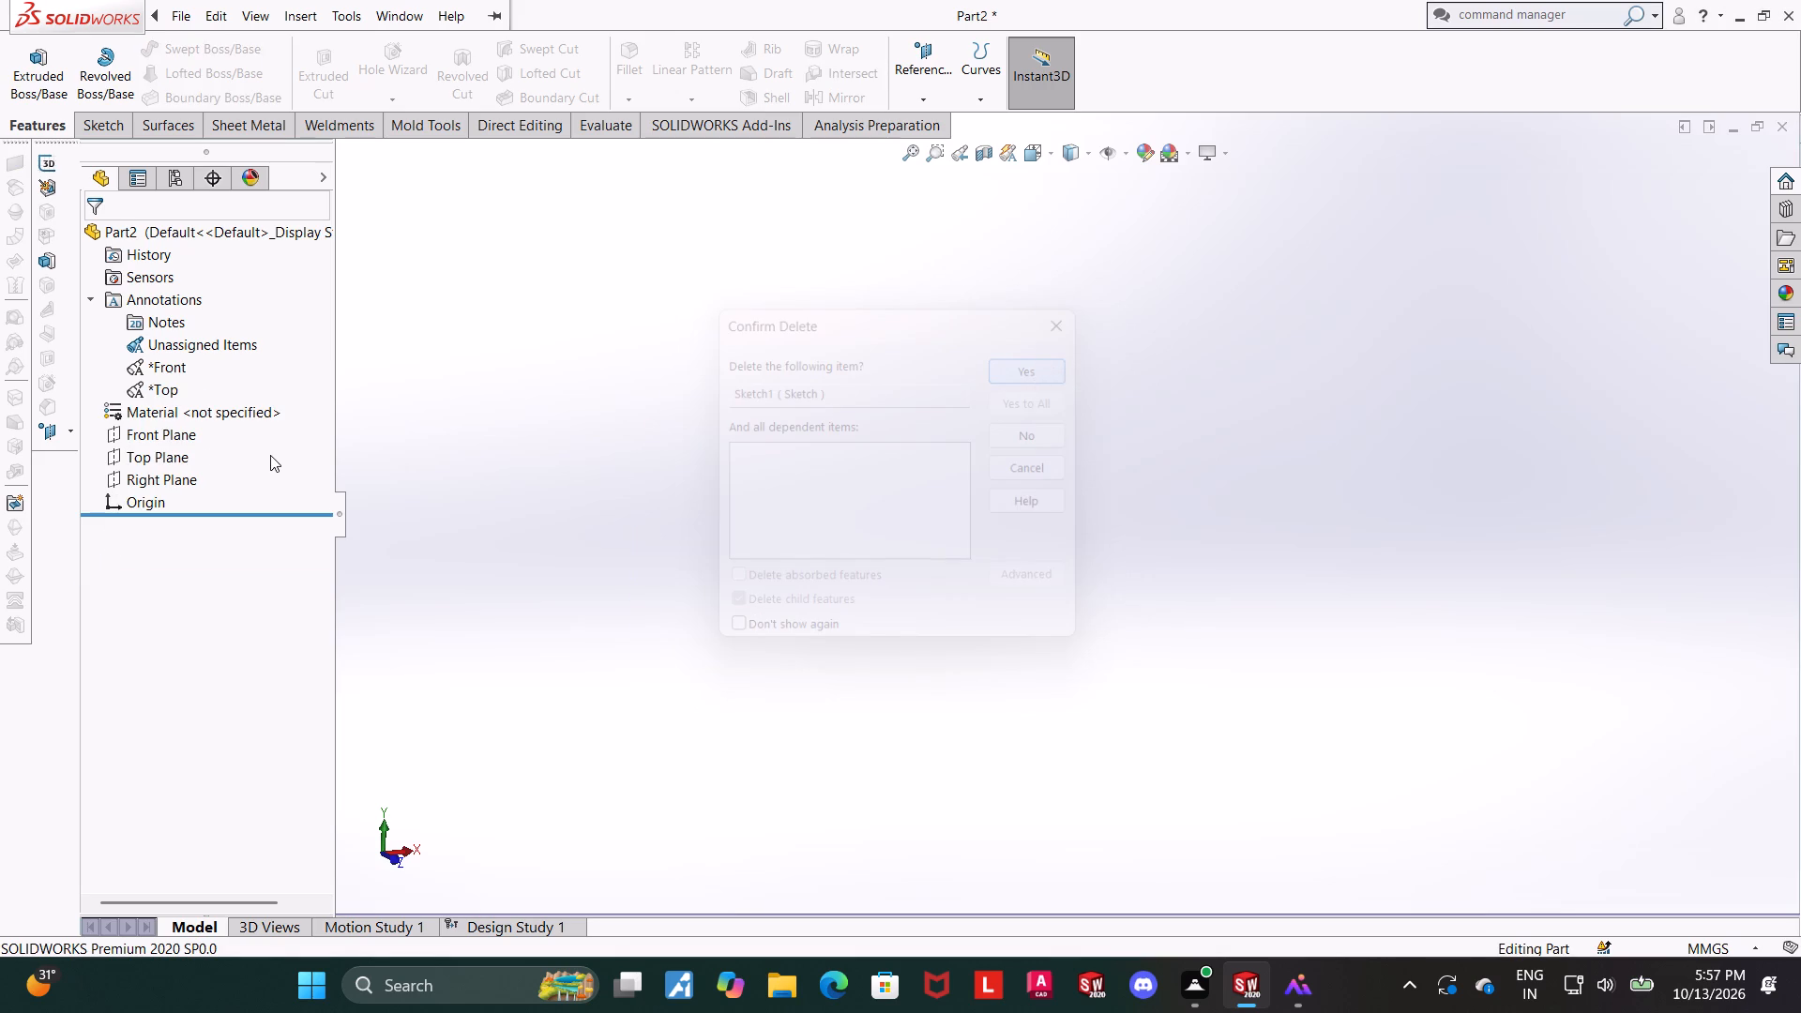
Start a new sketch on the Front Plane and orient the view normal to it.
{"action": "left_click", "coordinate": [158, 431]}
{"action": "left_click", "coordinate": [170, 402]}
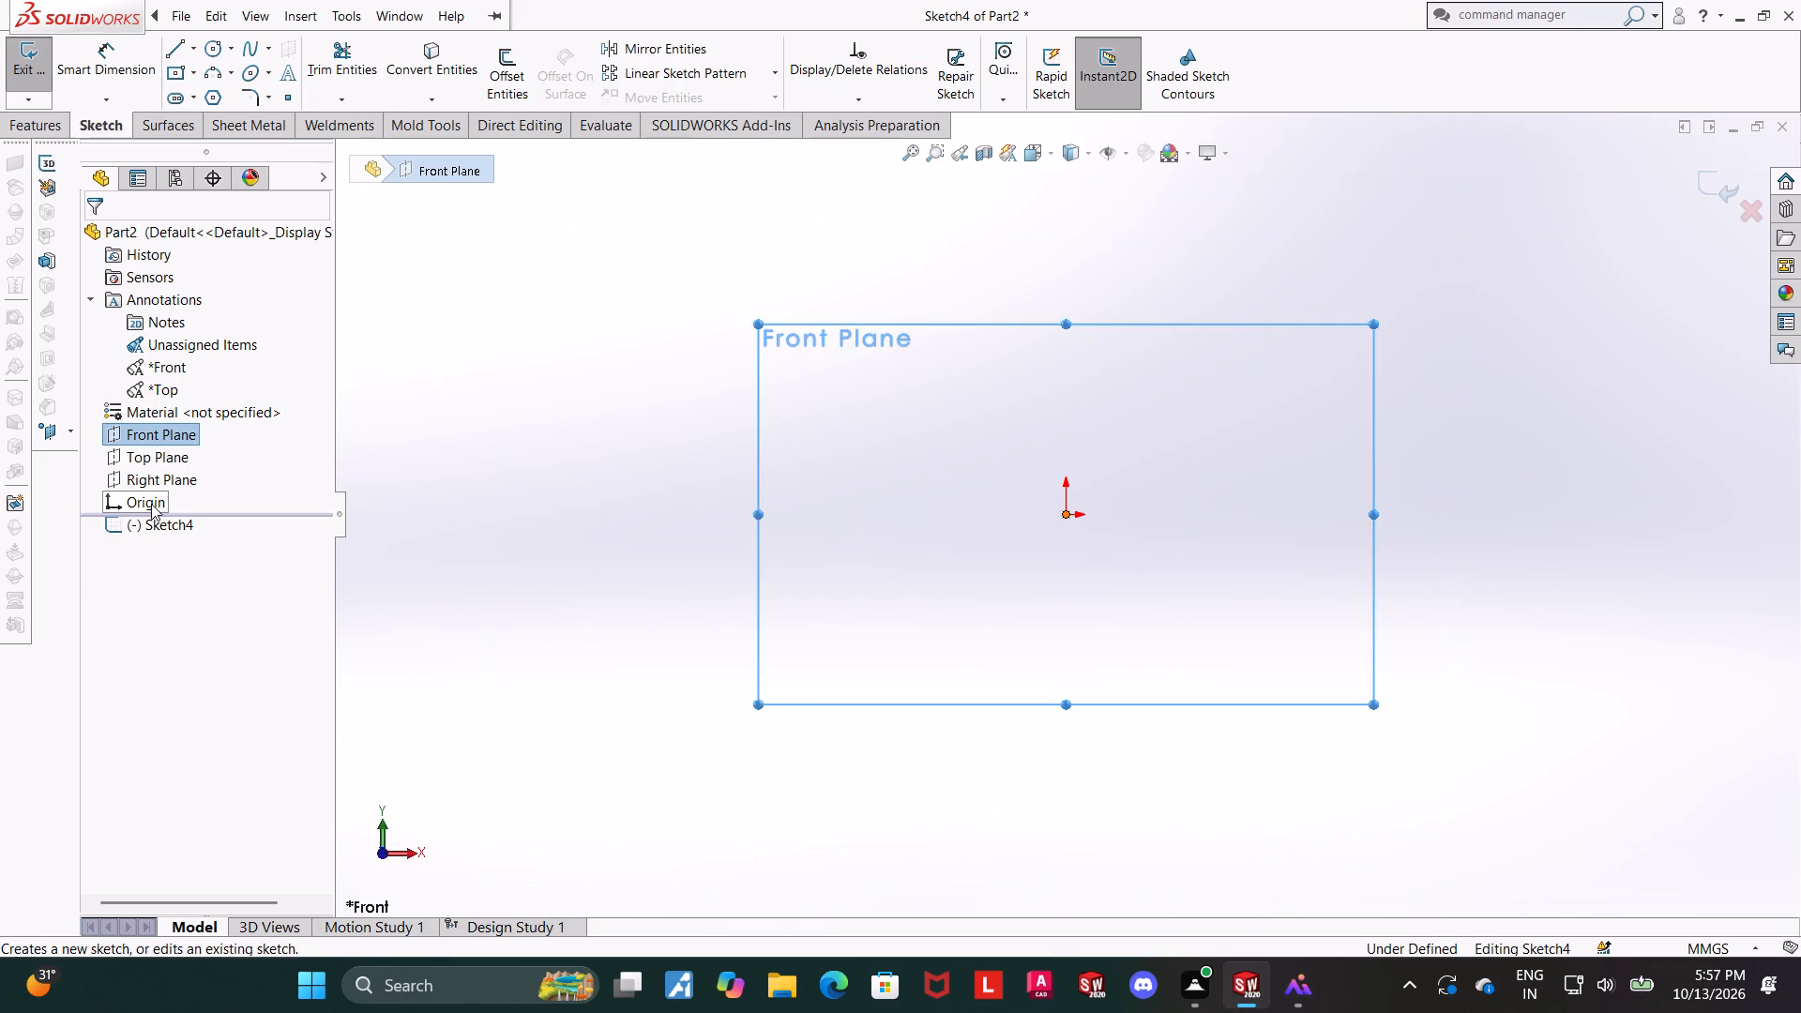
{"action": "left_click", "coordinate": [151, 499]}
{"action": "left_click", "coordinate": [226, 470]}
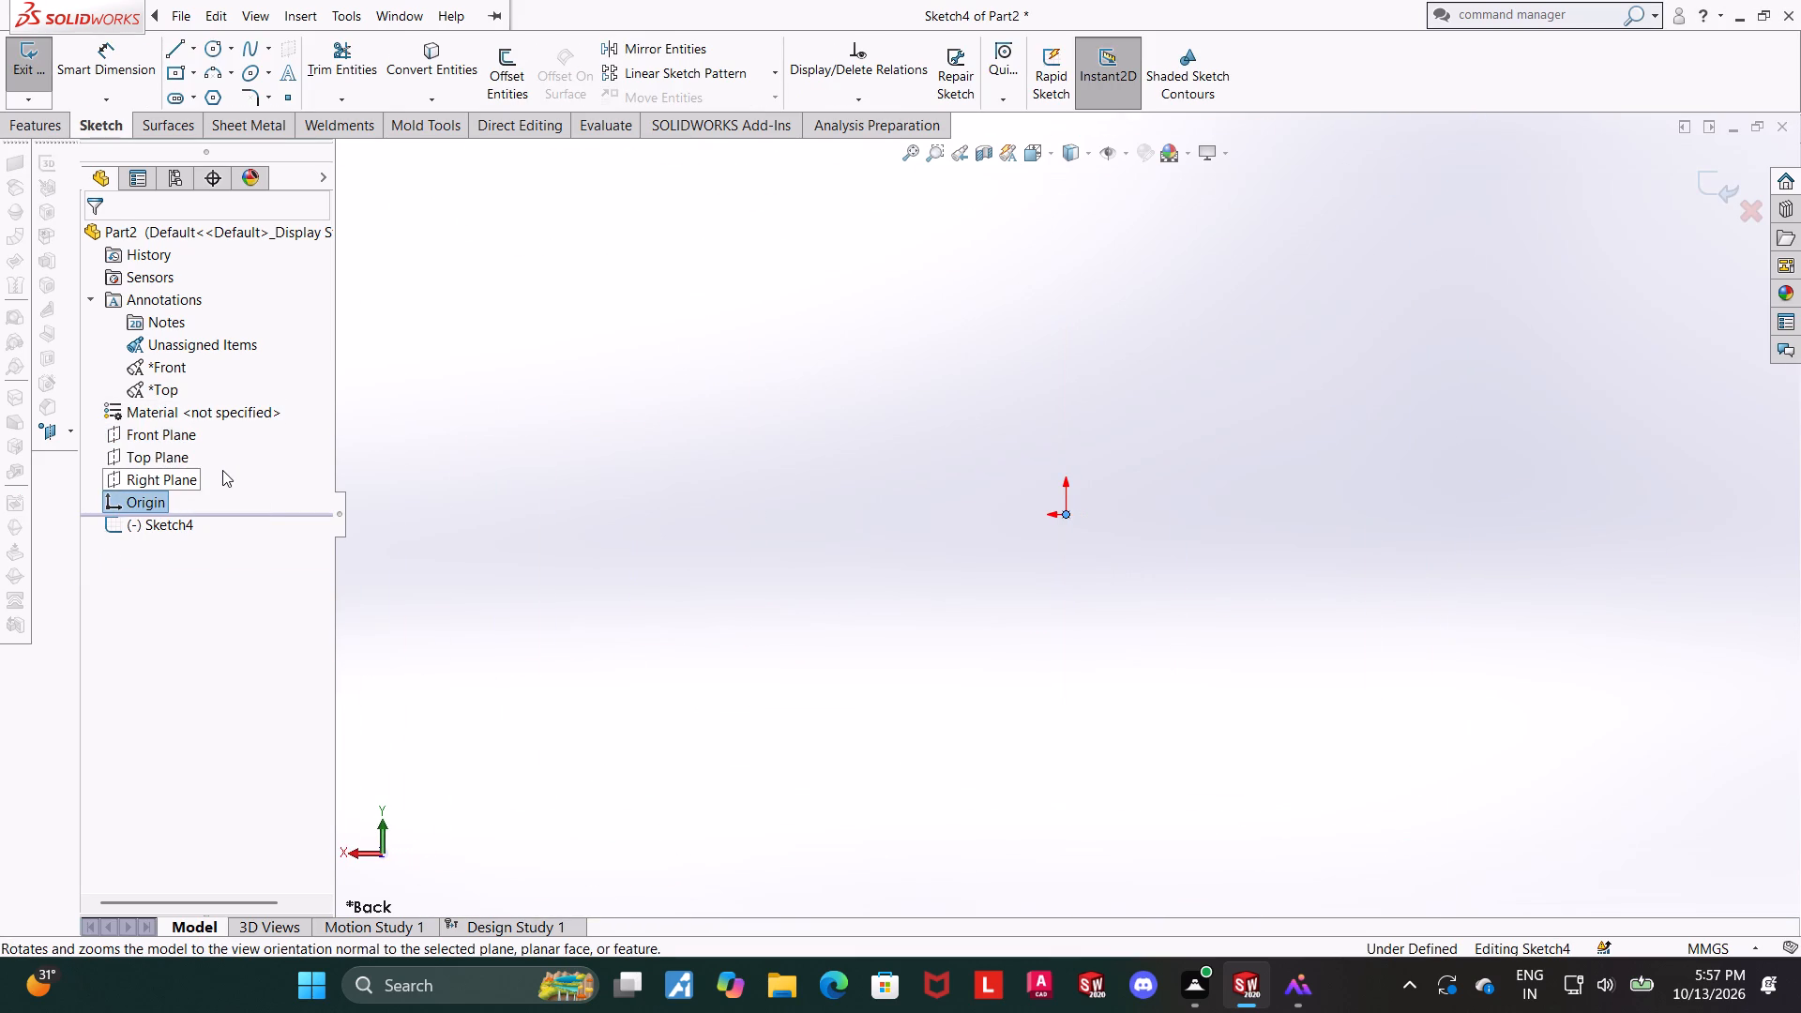
{"action": "scroll", "coordinate": [522, 492], "scroll_direction": "up", "scroll_amount": 1}
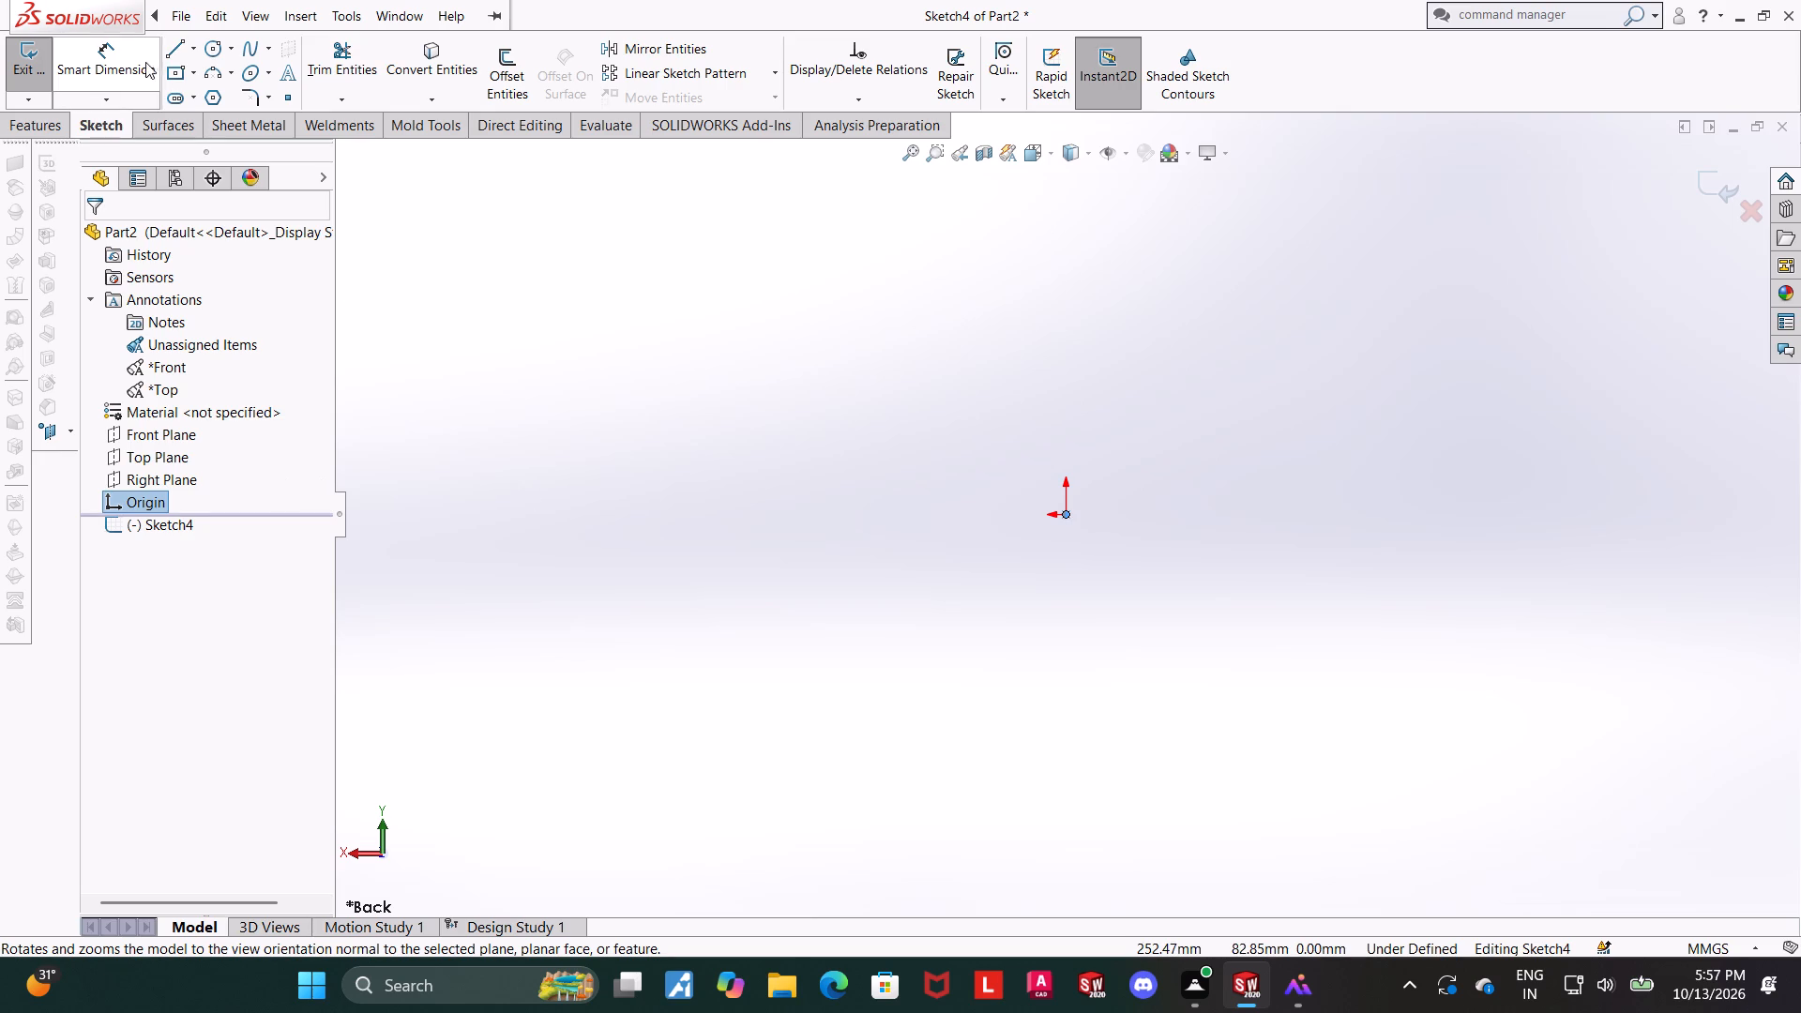
{"action": "key", "text": "Escape"}
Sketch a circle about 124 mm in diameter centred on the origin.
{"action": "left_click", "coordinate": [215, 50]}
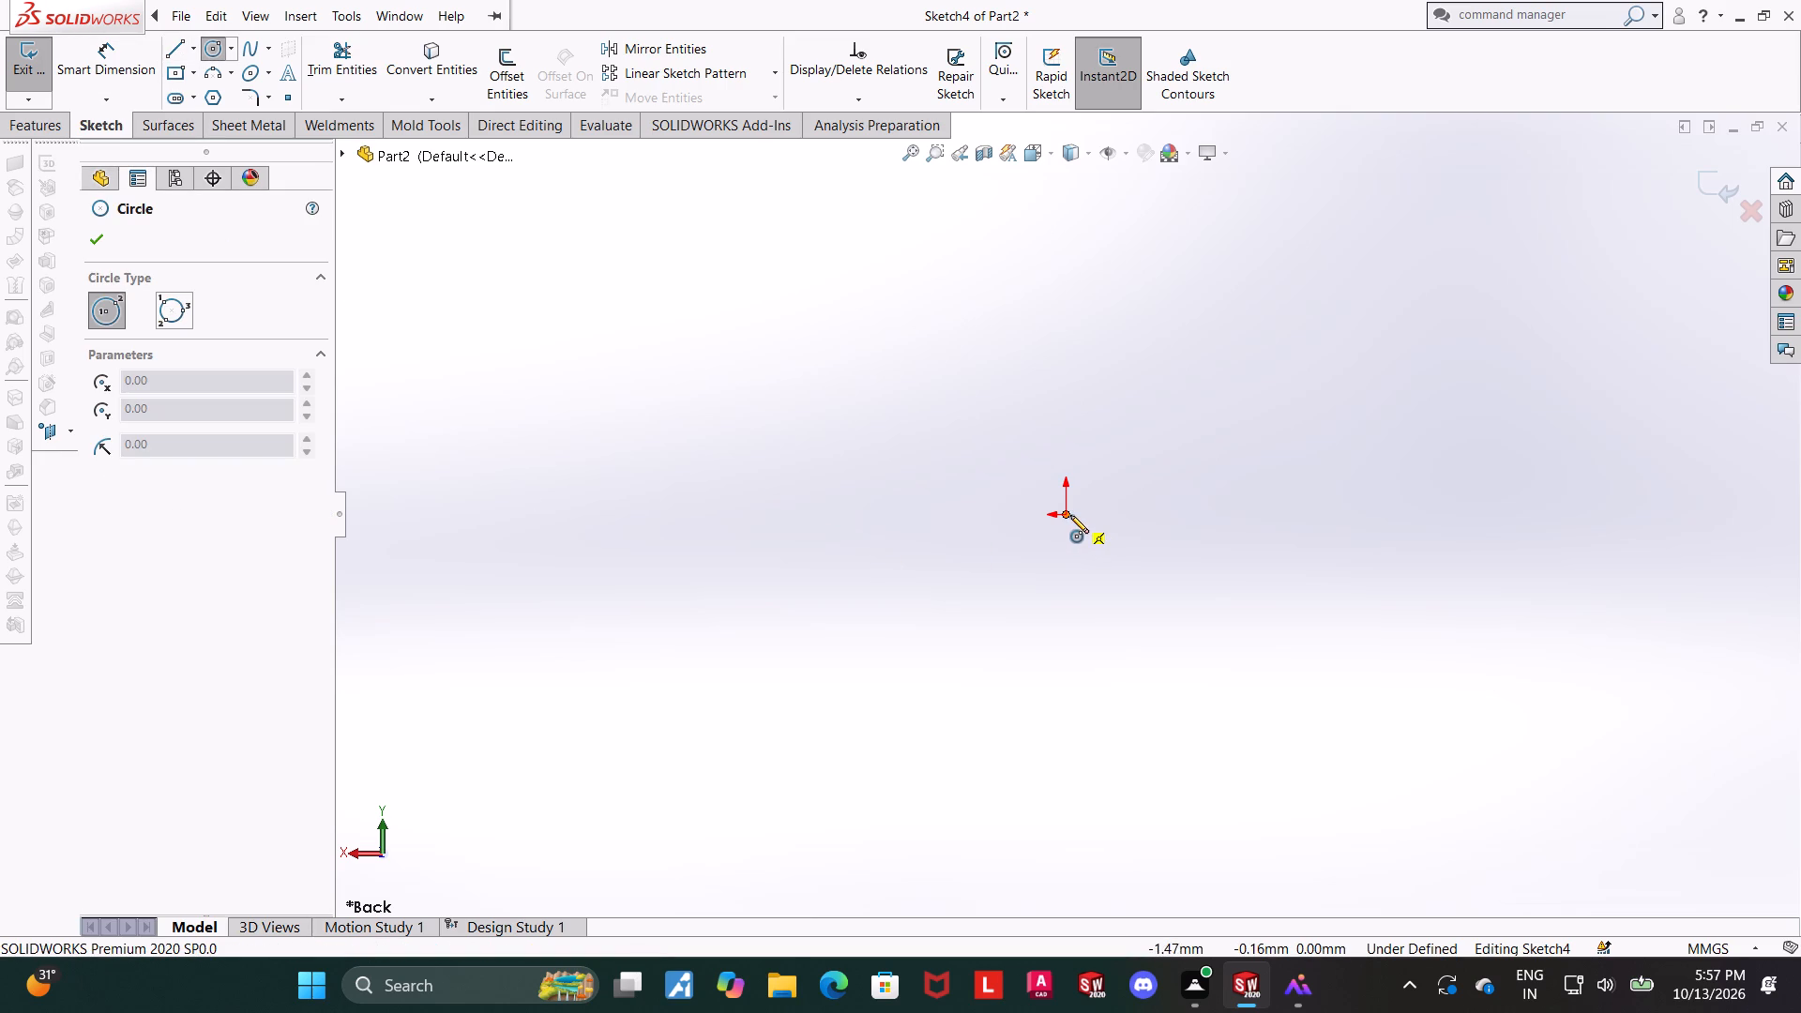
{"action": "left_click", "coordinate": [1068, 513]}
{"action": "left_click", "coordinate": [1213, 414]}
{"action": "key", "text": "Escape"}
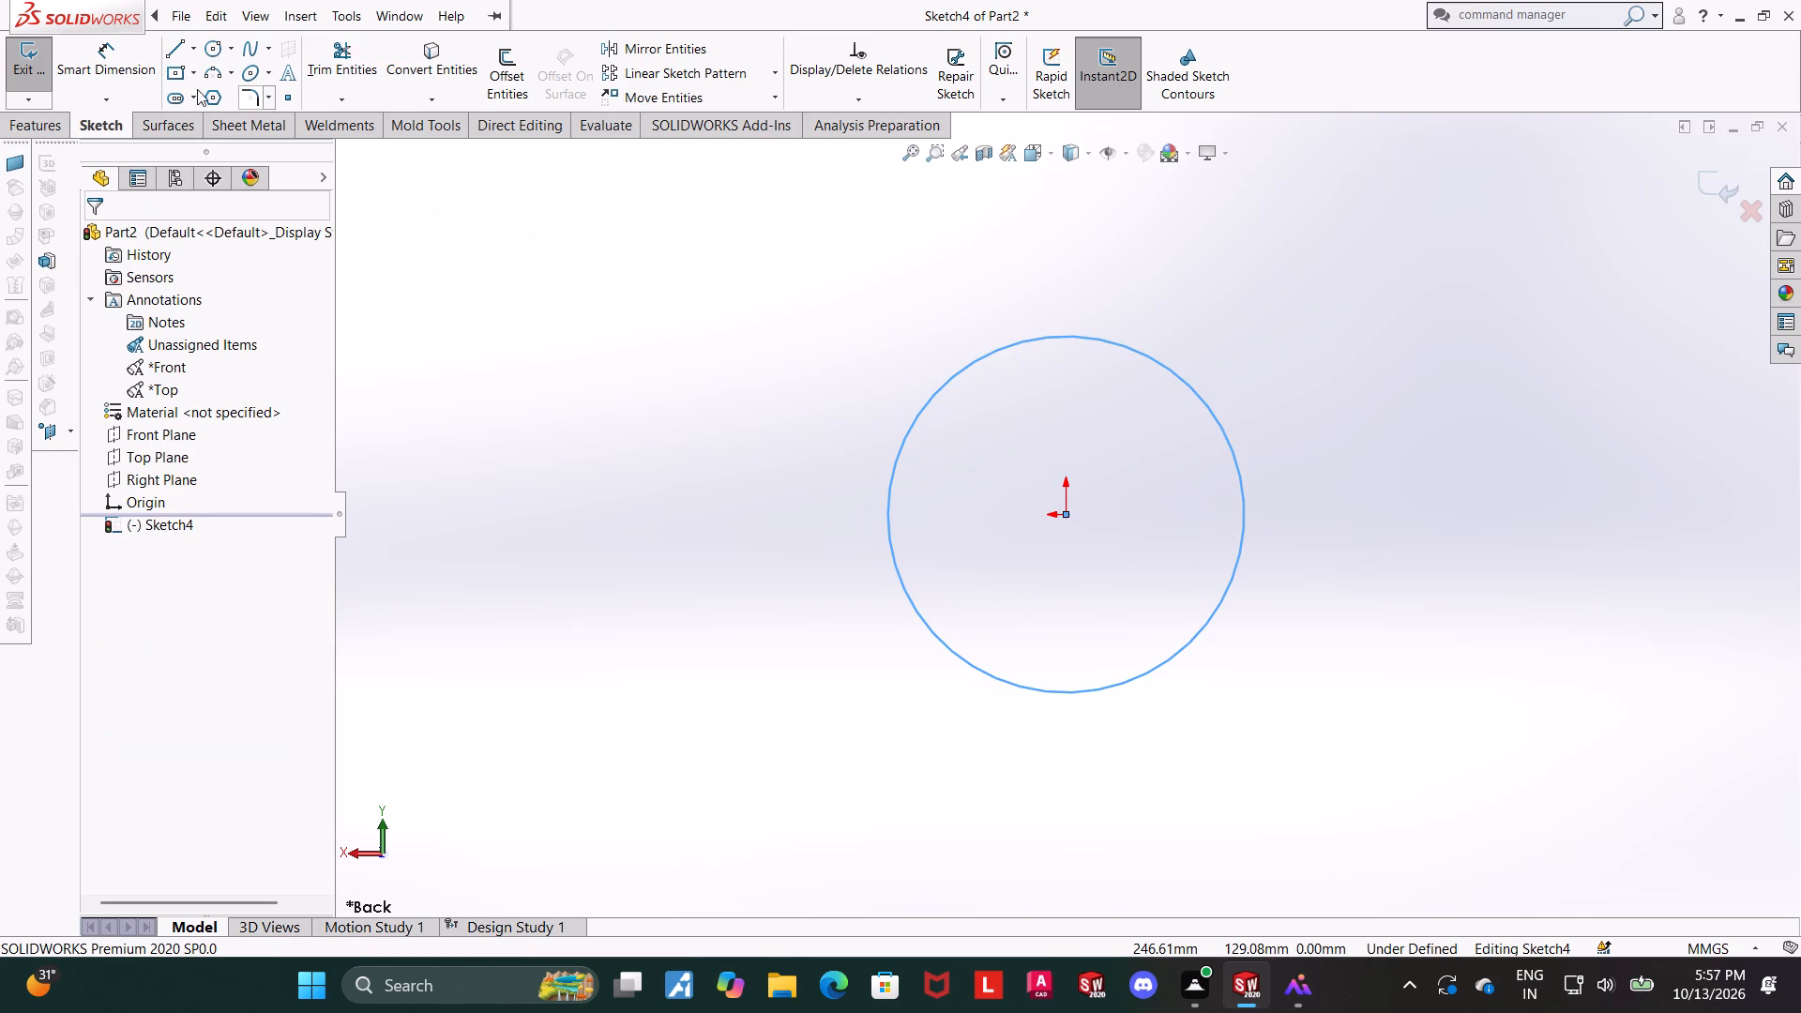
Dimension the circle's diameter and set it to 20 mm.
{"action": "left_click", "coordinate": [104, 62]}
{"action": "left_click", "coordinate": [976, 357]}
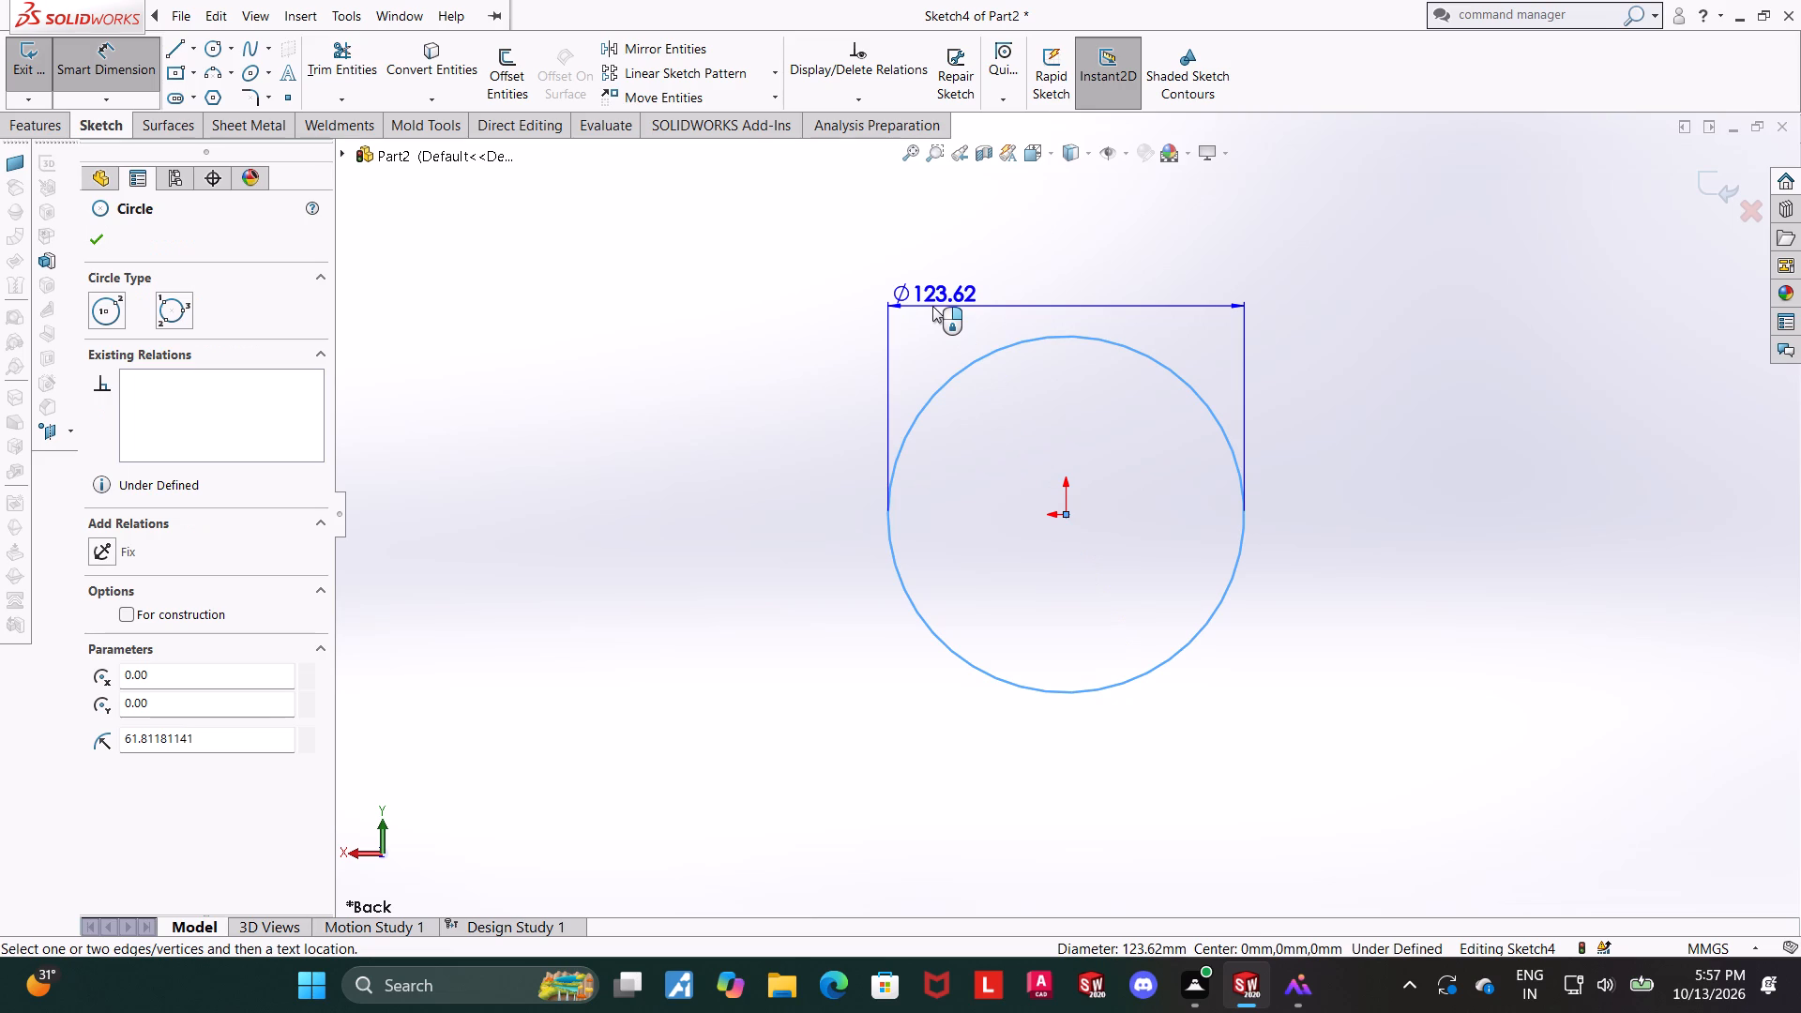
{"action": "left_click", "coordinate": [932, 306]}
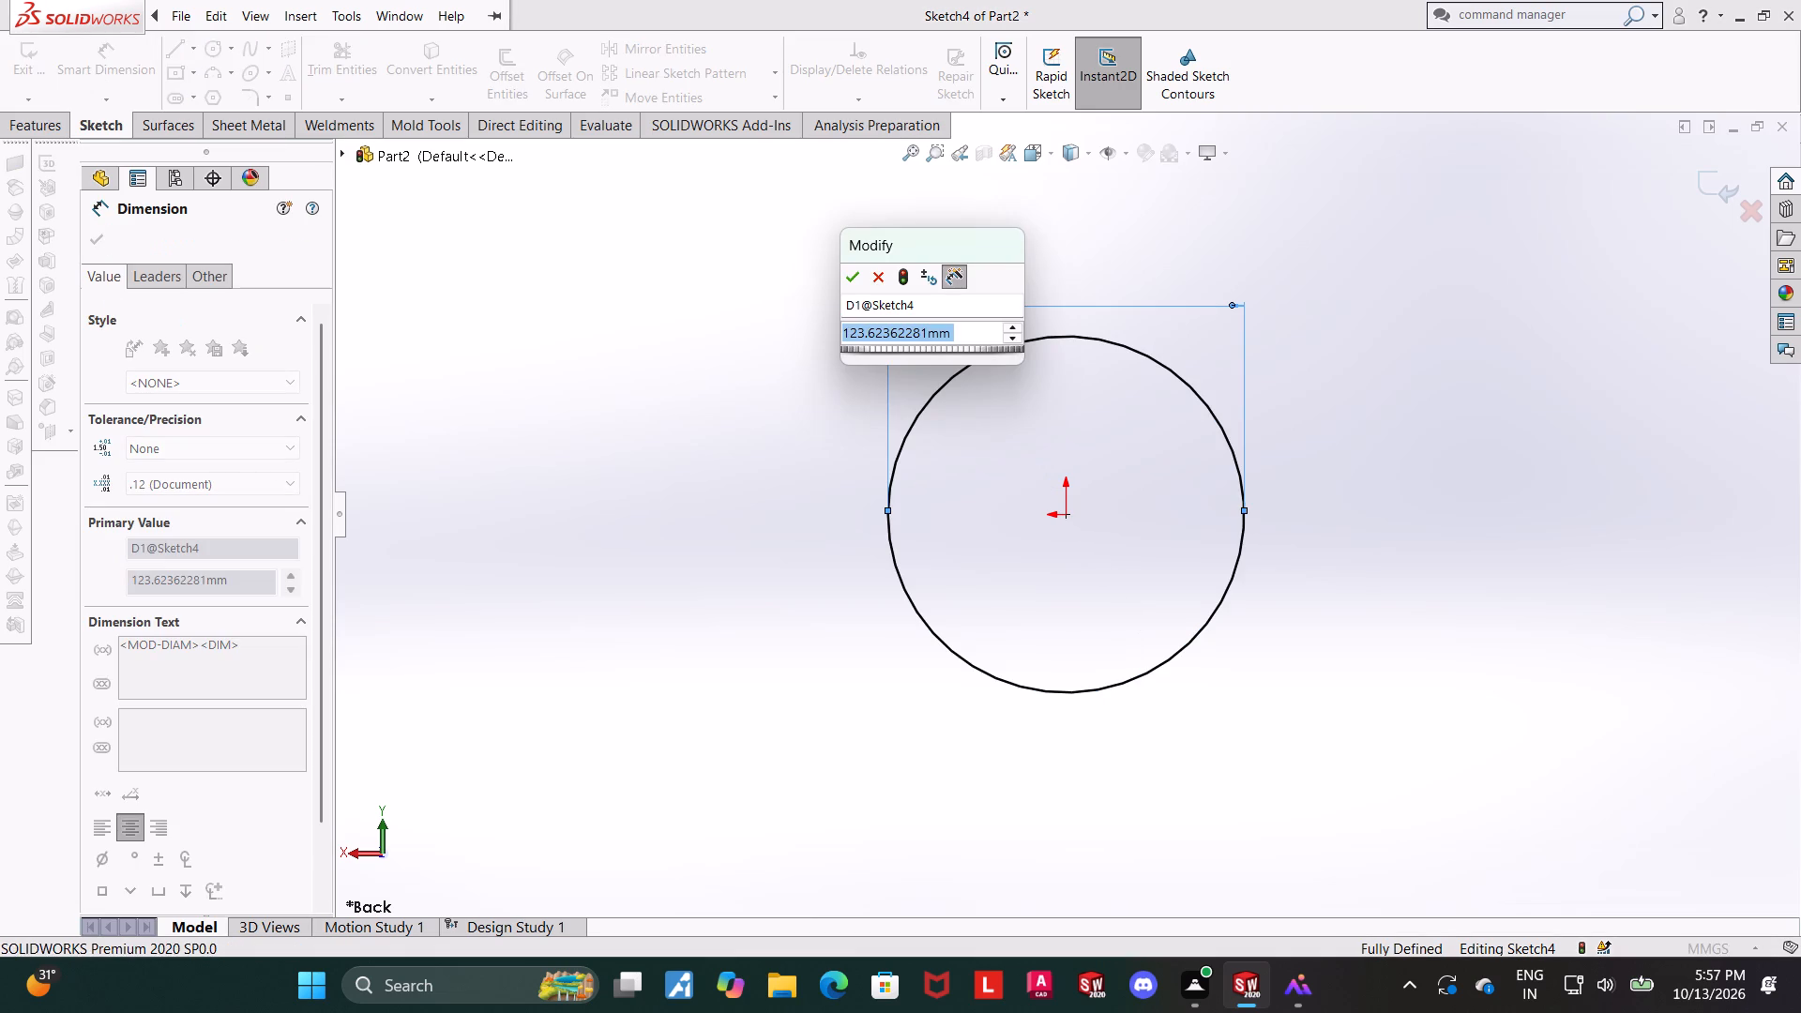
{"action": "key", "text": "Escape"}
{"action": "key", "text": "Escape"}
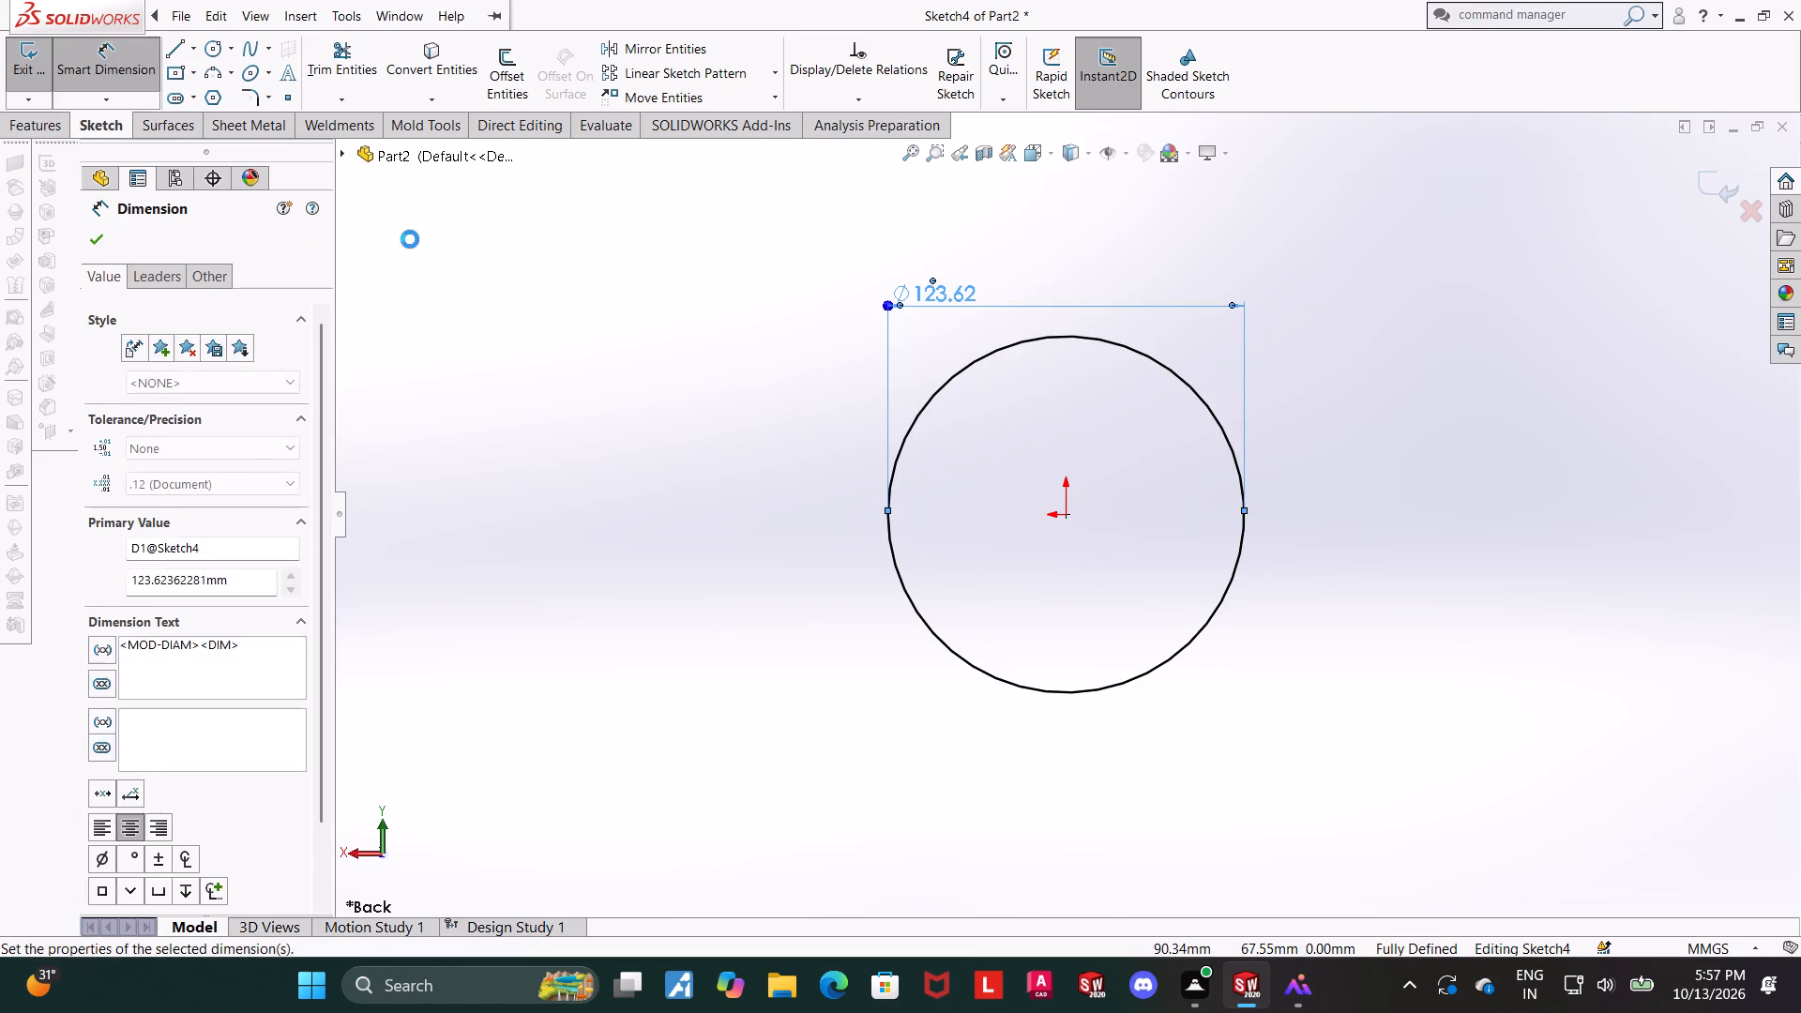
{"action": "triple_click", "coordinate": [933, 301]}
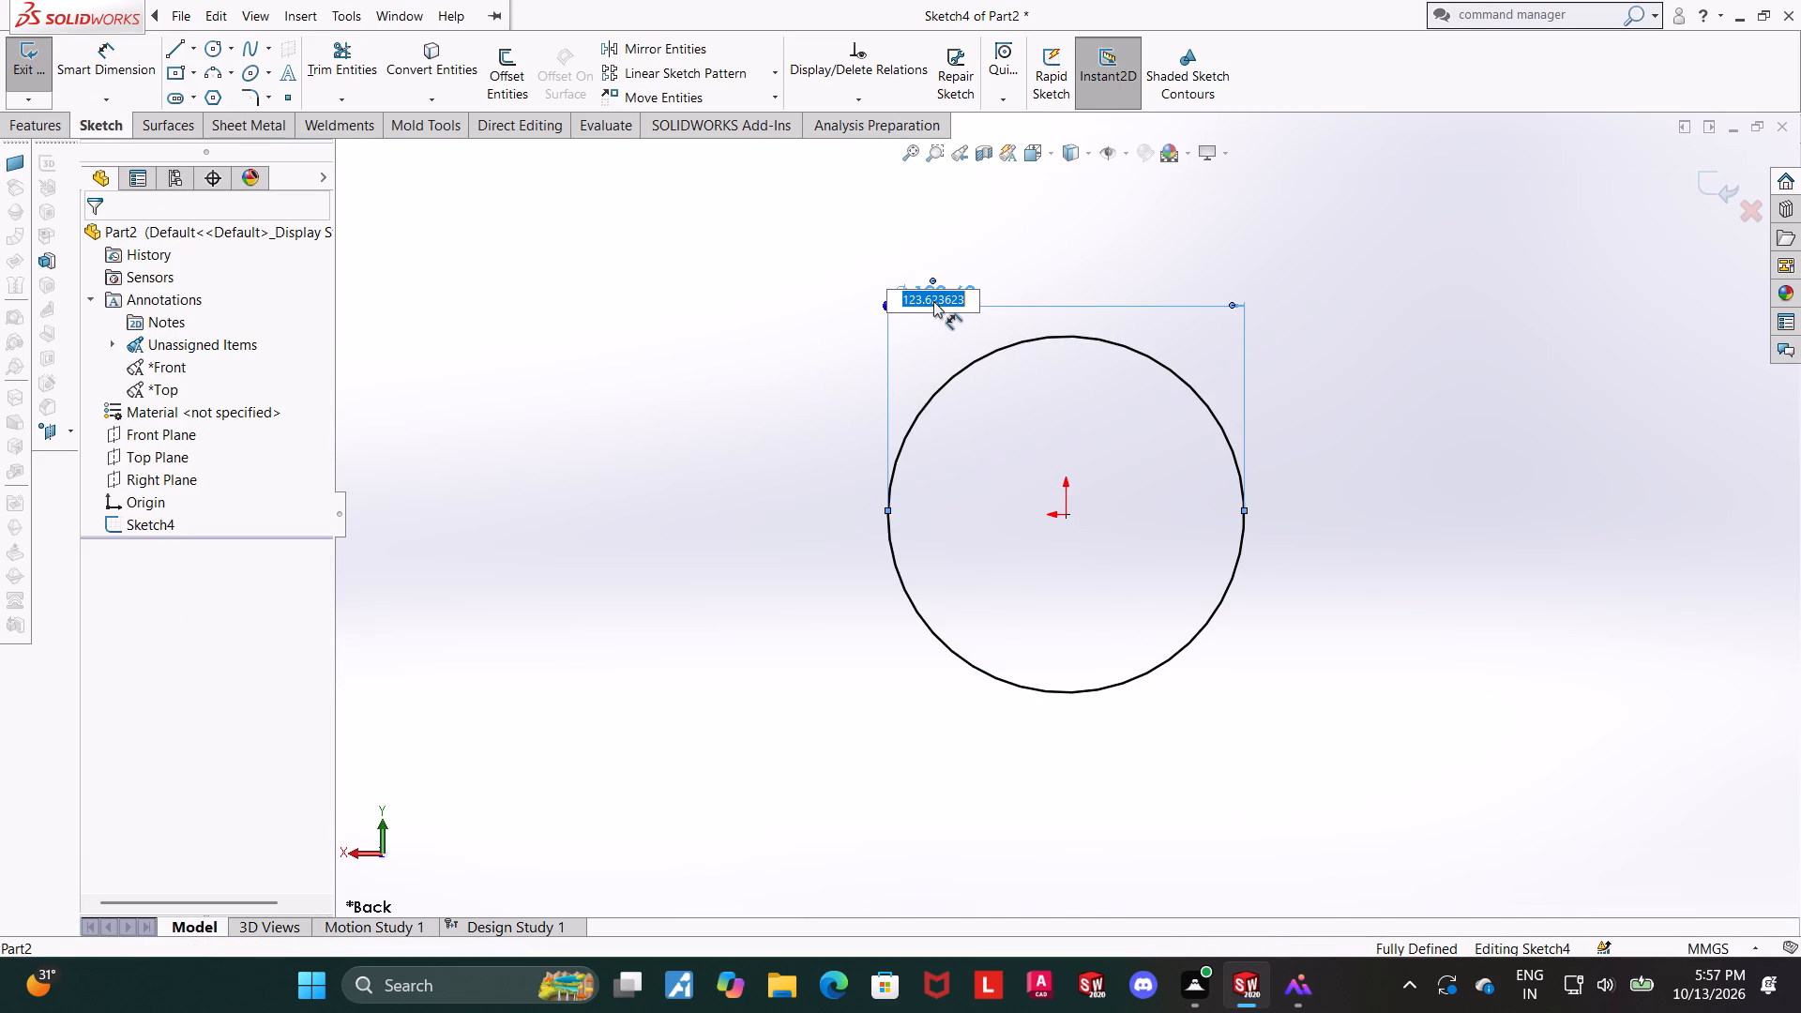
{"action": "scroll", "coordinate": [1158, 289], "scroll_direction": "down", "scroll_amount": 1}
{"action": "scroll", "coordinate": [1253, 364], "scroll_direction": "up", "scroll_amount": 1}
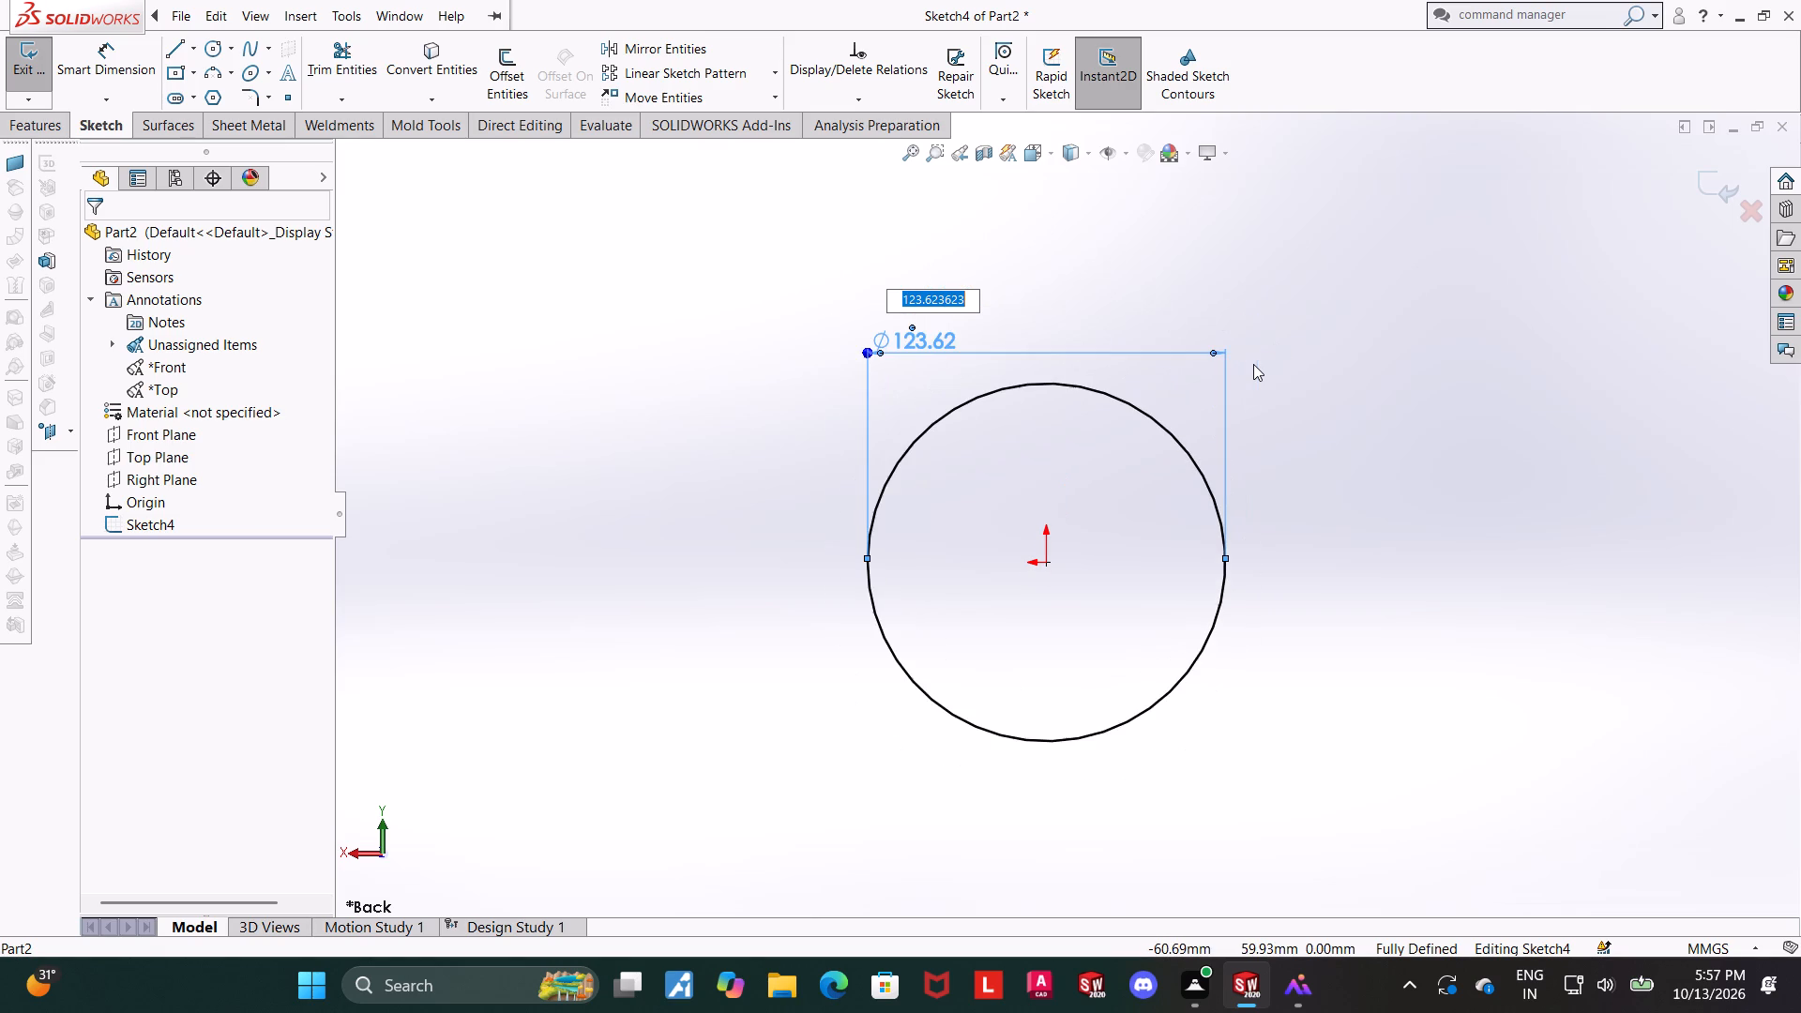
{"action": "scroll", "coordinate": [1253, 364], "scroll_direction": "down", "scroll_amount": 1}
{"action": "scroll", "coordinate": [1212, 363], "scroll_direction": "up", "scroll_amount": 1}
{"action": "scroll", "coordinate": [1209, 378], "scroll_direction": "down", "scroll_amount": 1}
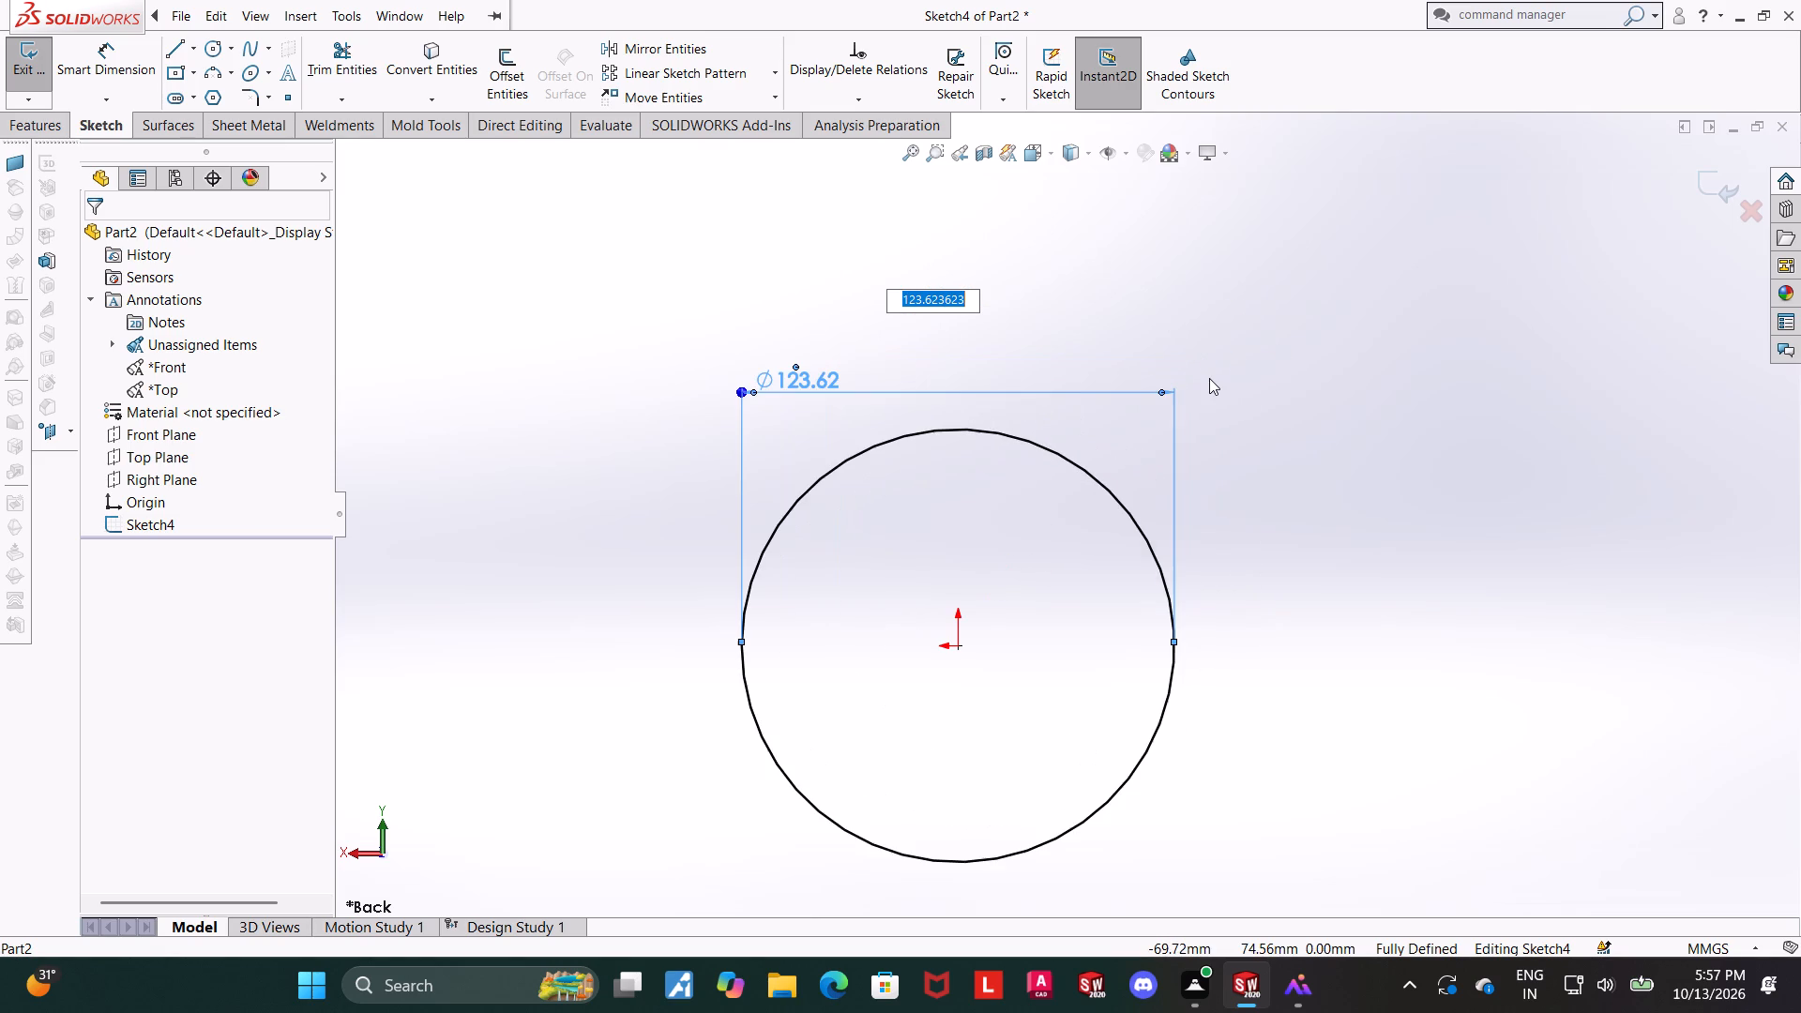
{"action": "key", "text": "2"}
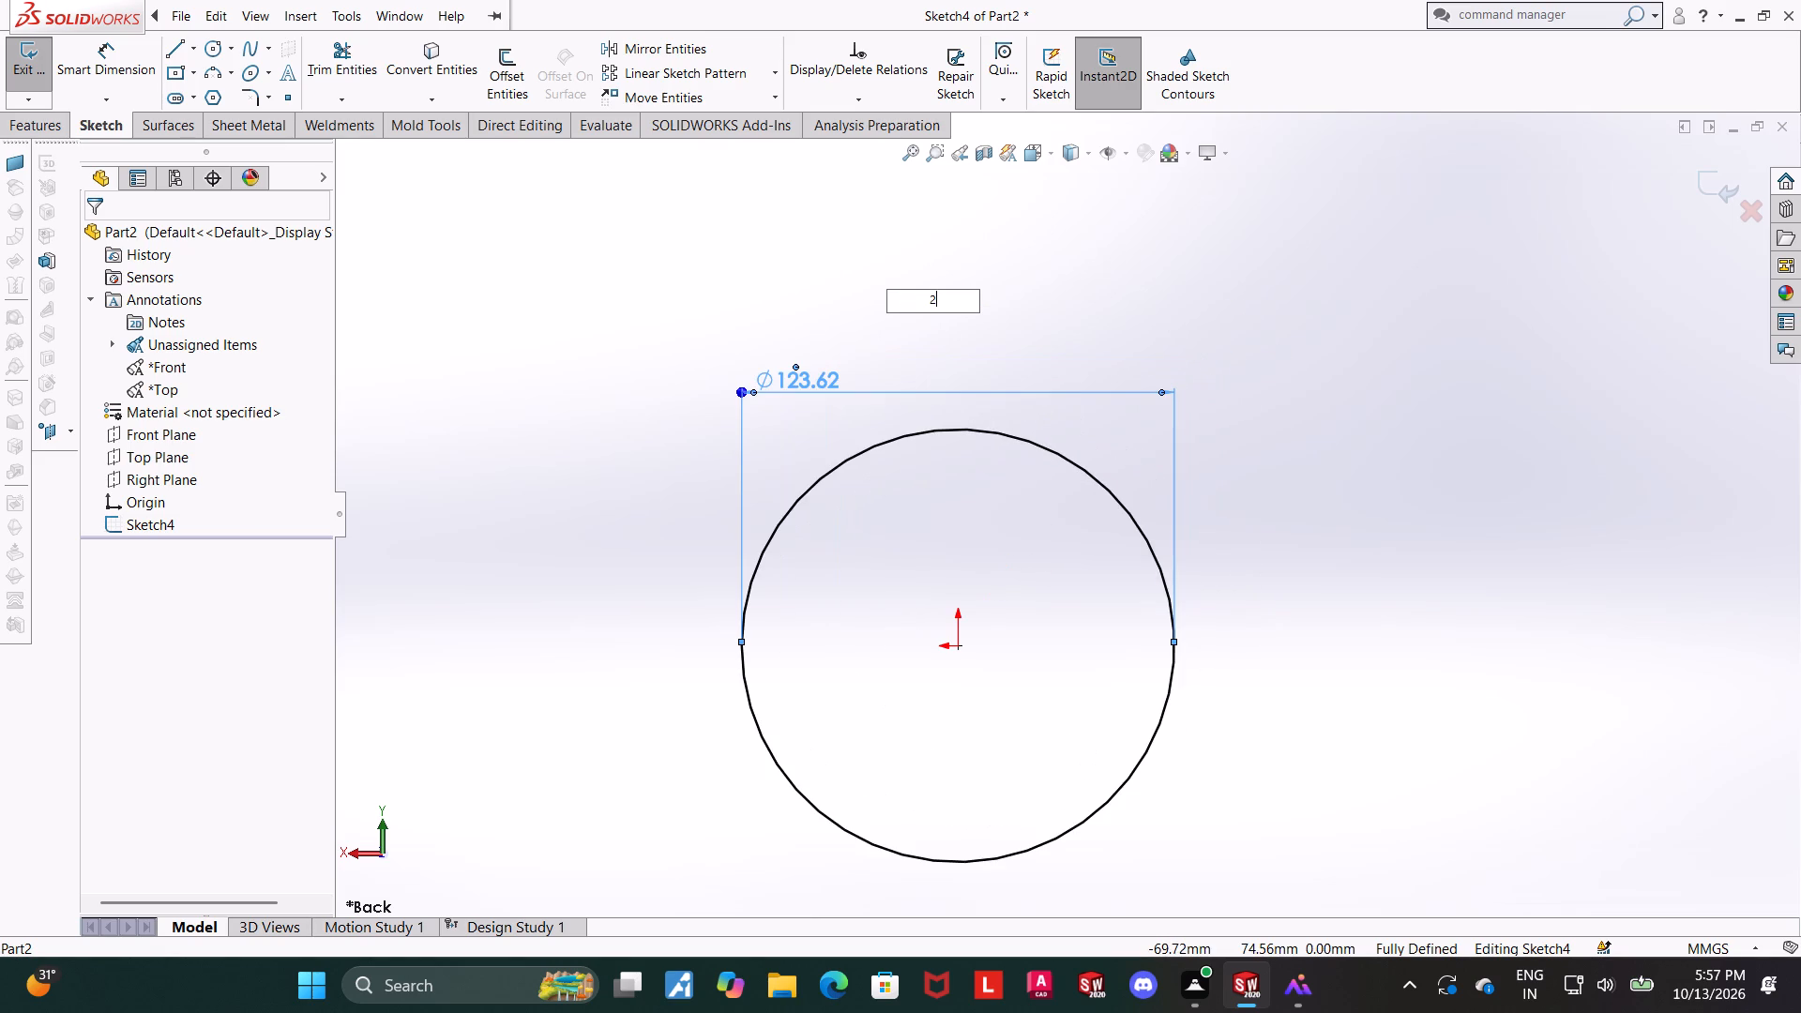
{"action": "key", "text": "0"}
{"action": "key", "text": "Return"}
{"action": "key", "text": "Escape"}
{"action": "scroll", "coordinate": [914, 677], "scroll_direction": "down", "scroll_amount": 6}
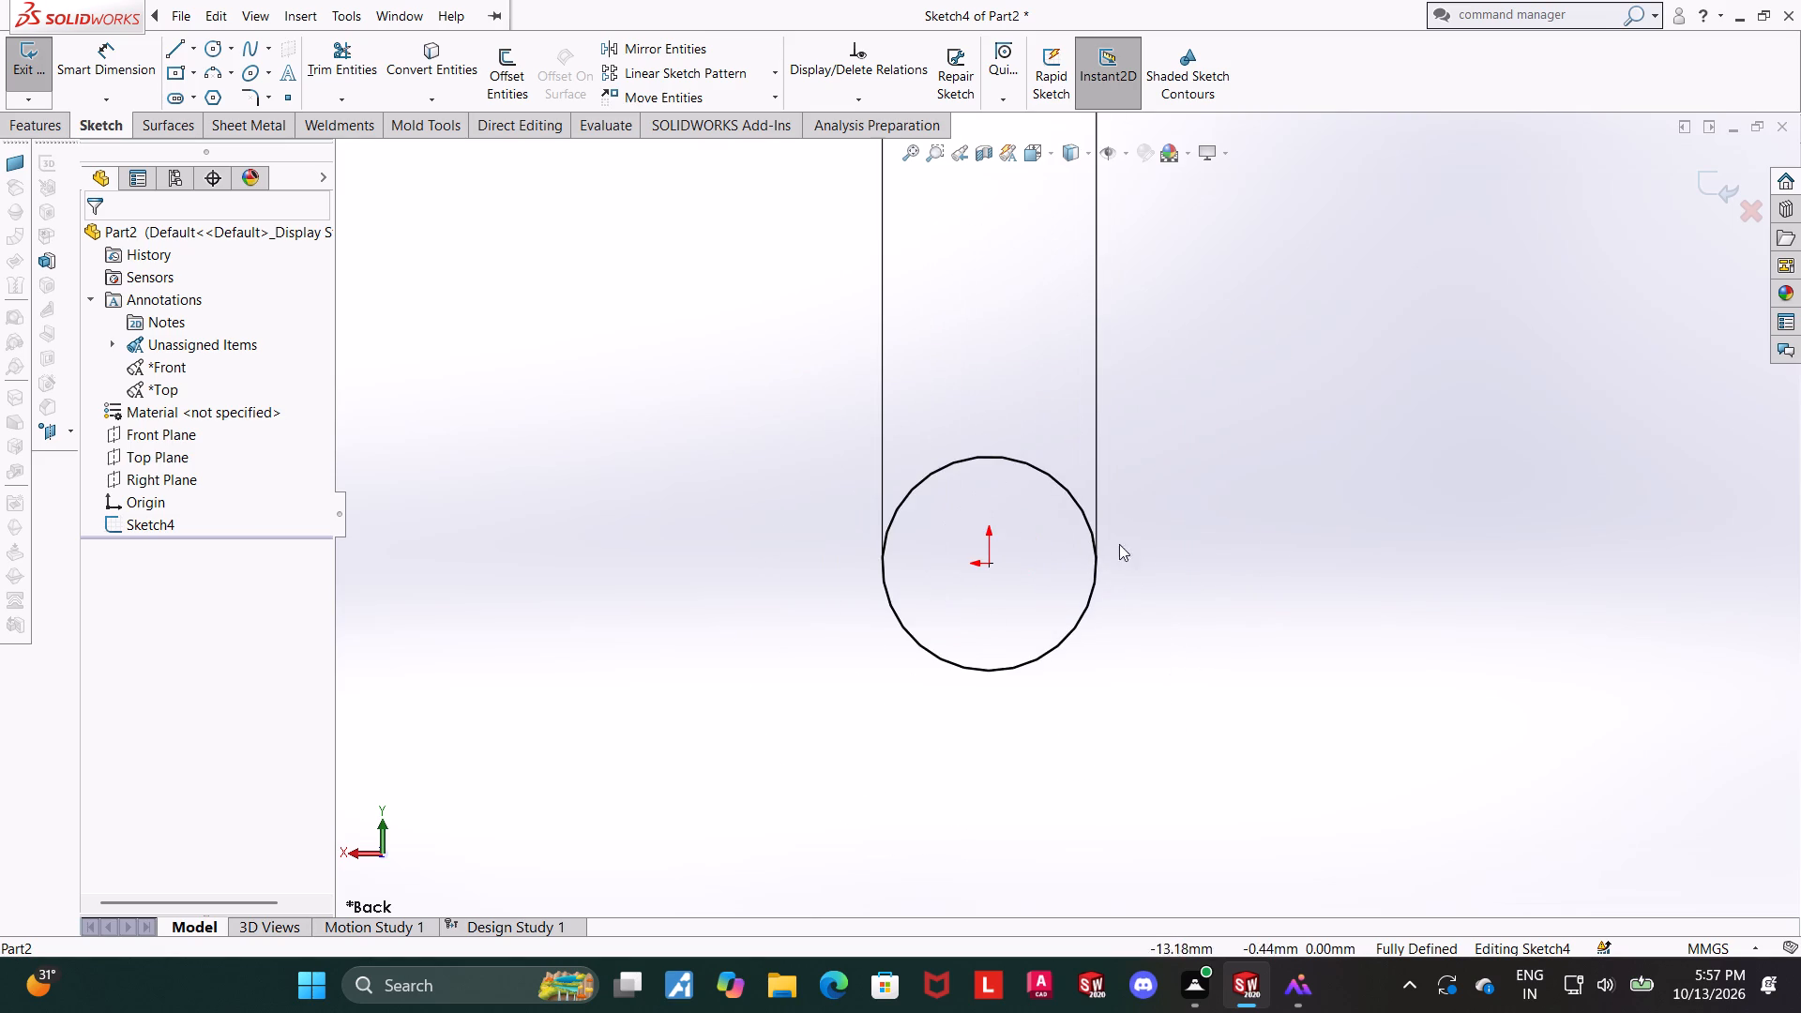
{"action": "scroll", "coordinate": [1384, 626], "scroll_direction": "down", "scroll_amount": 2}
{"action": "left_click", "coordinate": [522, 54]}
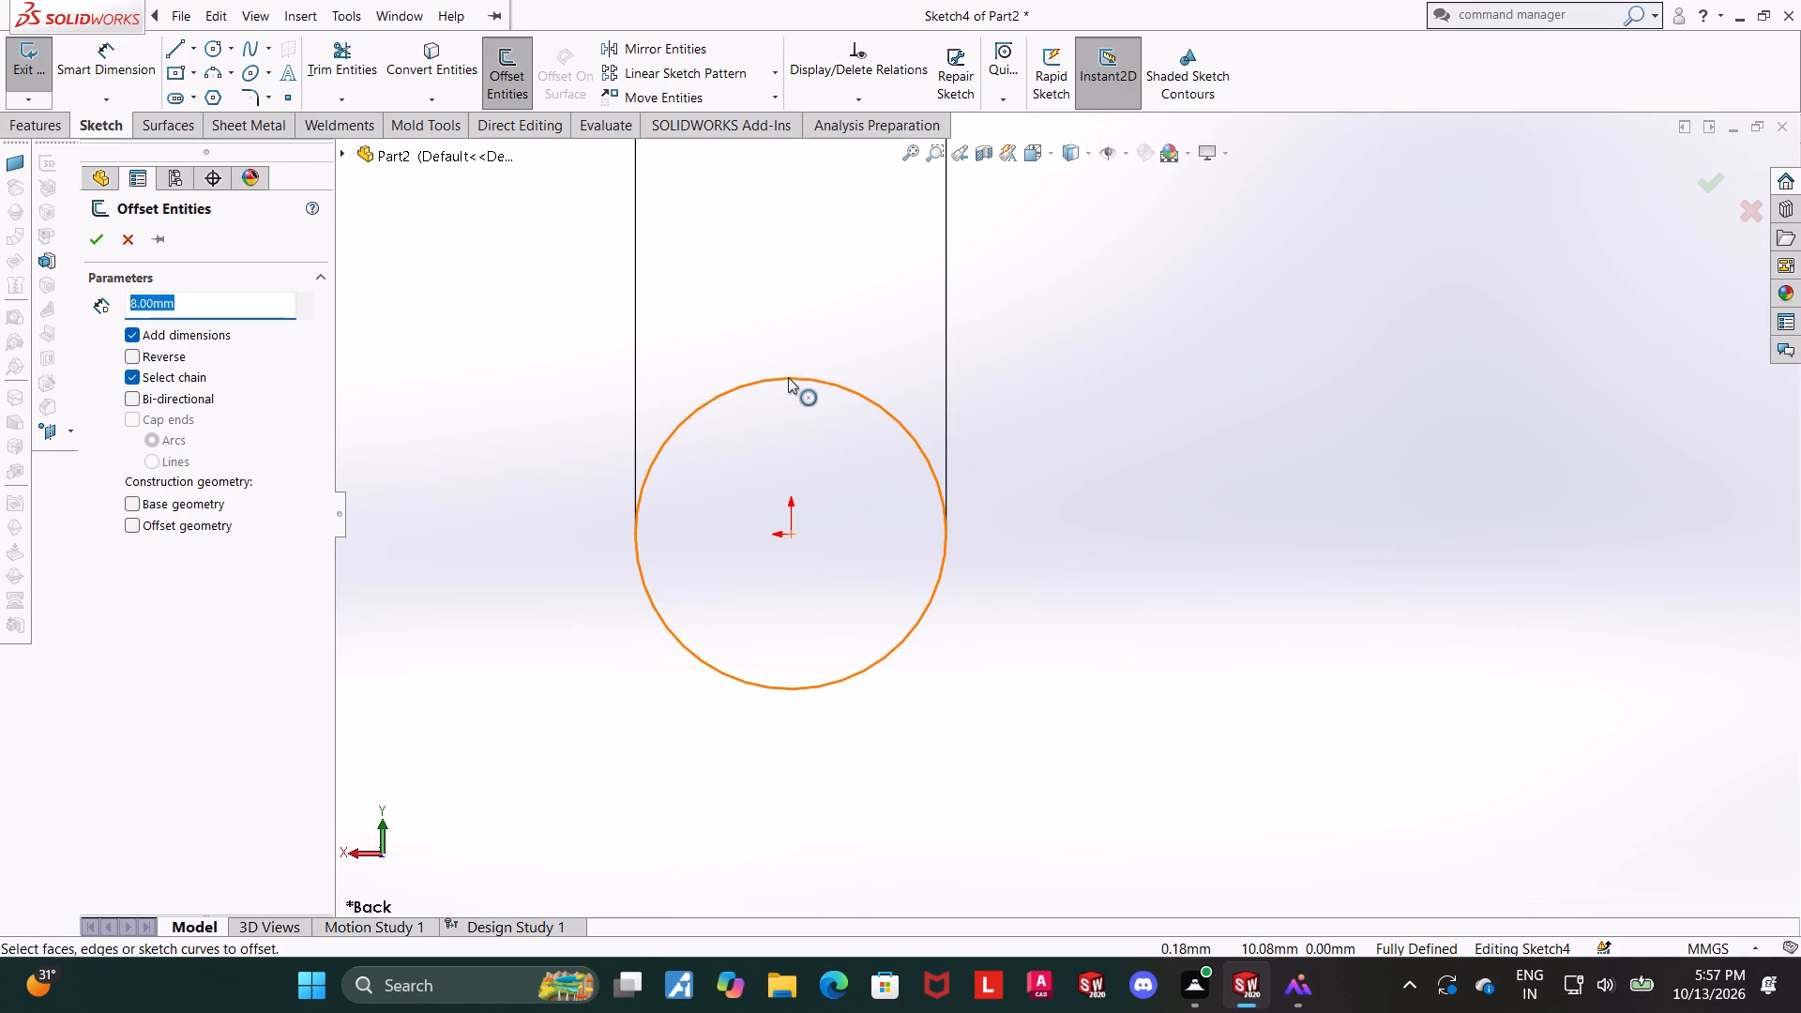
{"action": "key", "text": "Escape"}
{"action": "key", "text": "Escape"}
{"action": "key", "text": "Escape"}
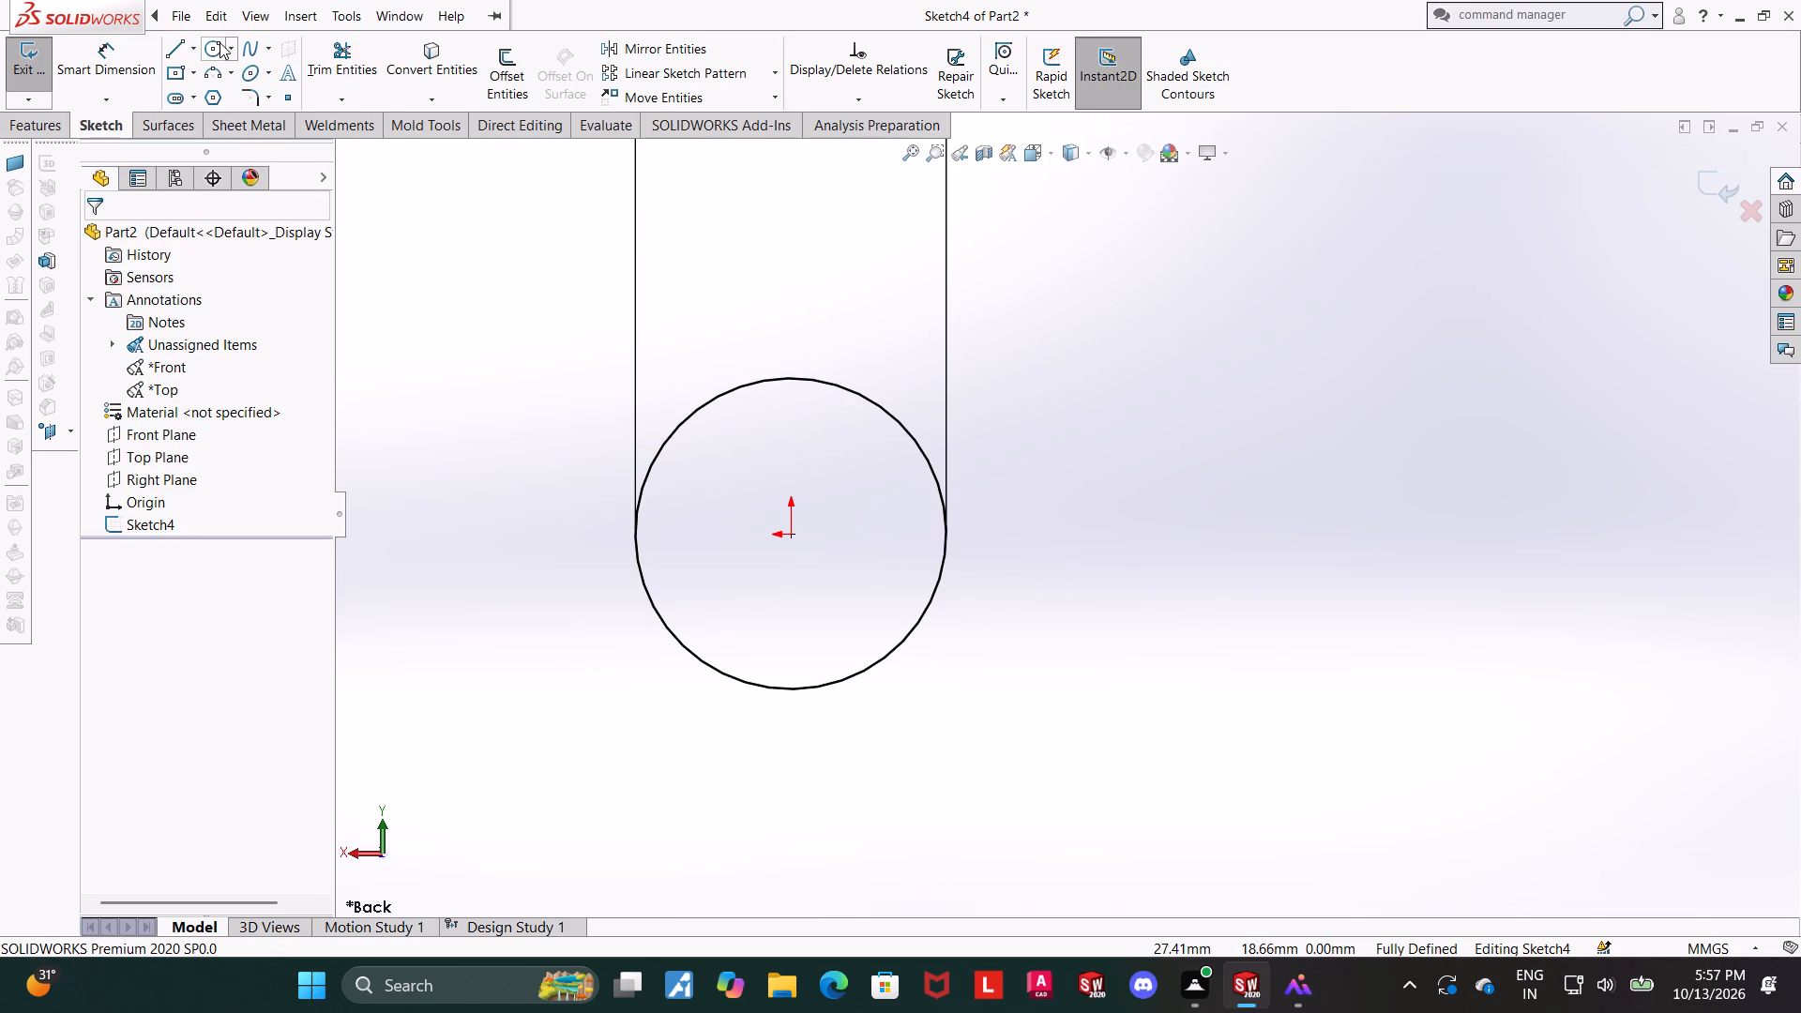
Sketch a second, larger circle centred on the origin and dimension its diameter at 52 mm.
{"action": "left_click", "coordinate": [218, 44]}
{"action": "left_click", "coordinate": [790, 536]}
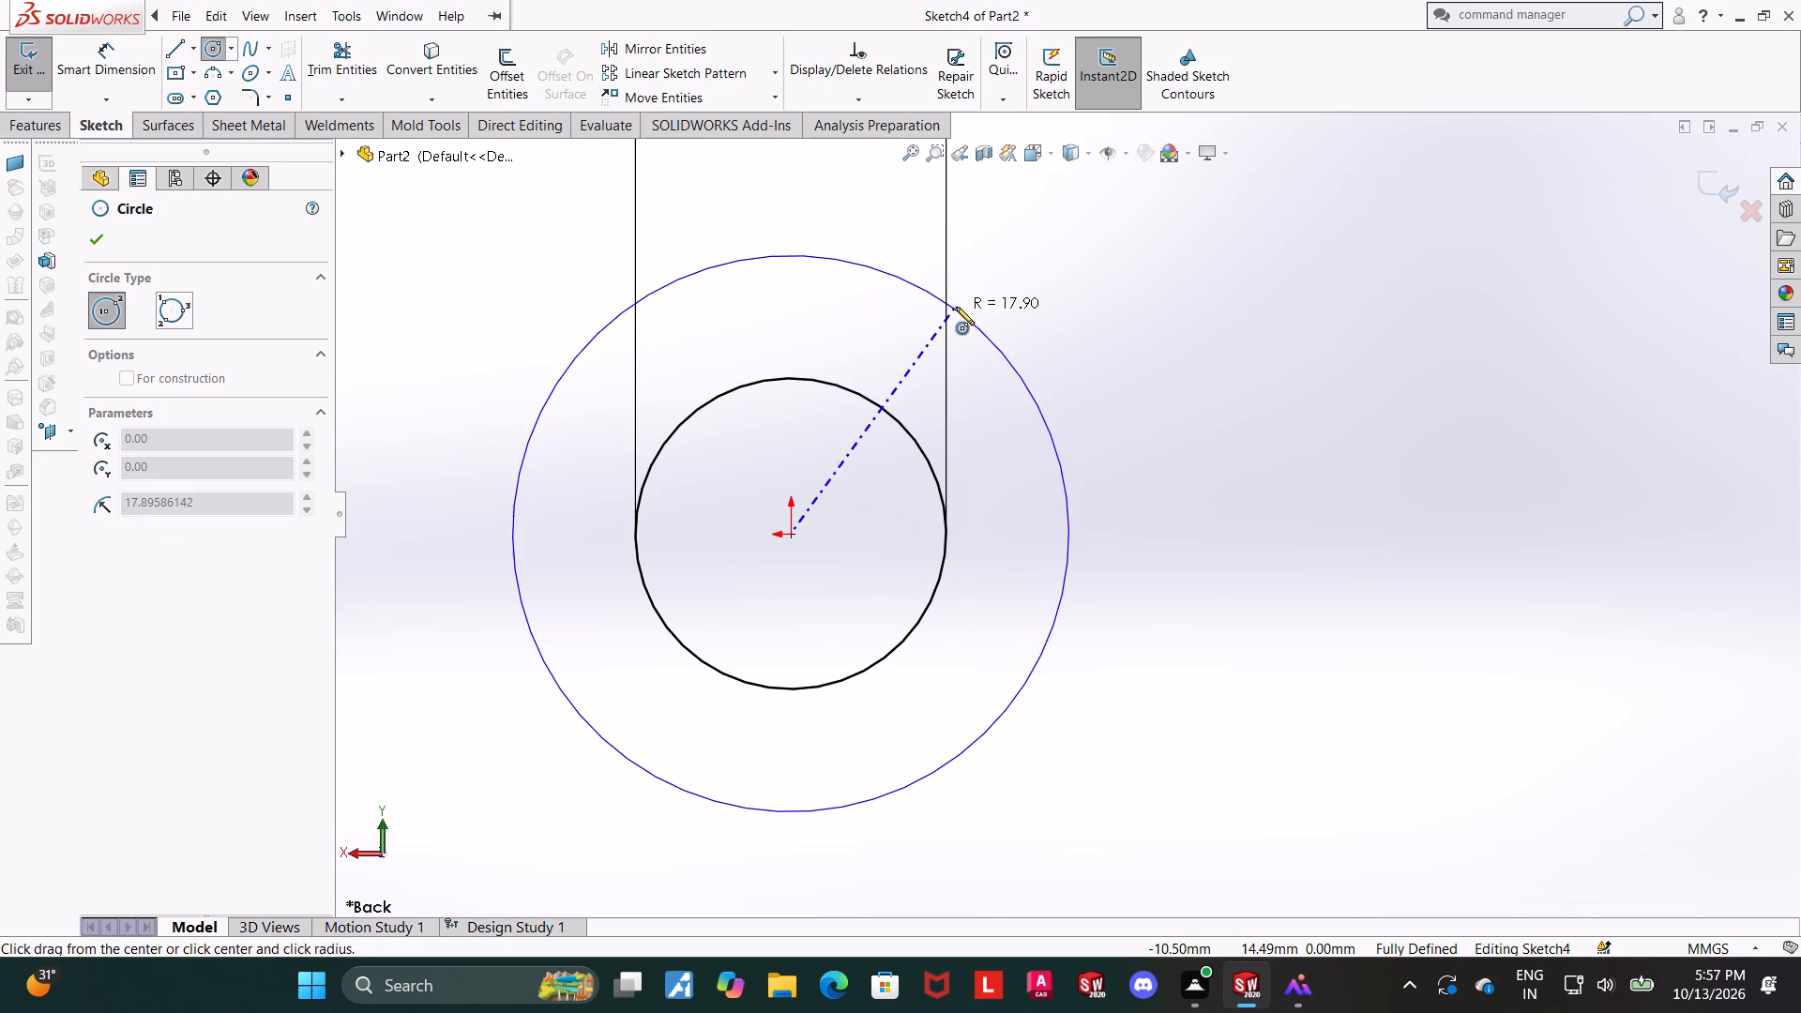
{"action": "left_click", "coordinate": [956, 307]}
{"action": "key", "text": "Escape"}
{"action": "key", "text": "Escape"}
{"action": "left_click", "coordinate": [127, 55]}
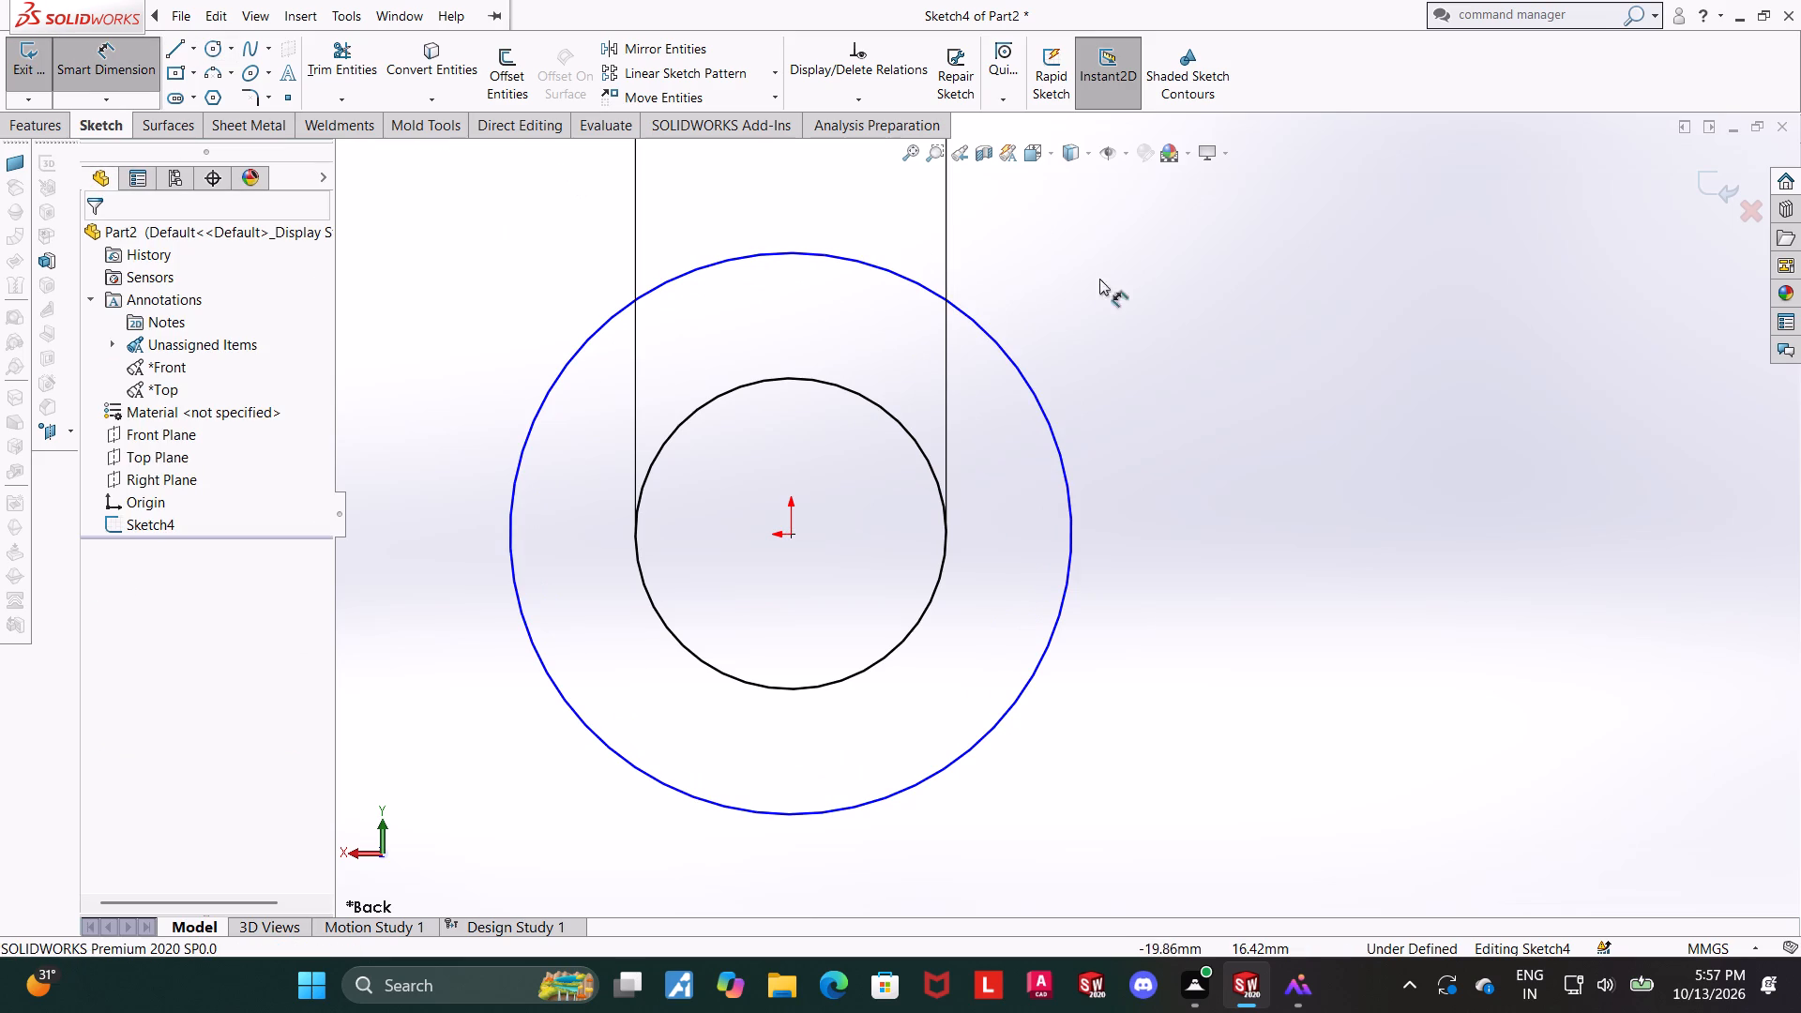
{"action": "left_click", "coordinate": [960, 308]}
{"action": "left_click", "coordinate": [1020, 301]}
{"action": "type", "text": "52"}
{"action": "key", "text": "Return"}
{"action": "key", "text": "Escape"}
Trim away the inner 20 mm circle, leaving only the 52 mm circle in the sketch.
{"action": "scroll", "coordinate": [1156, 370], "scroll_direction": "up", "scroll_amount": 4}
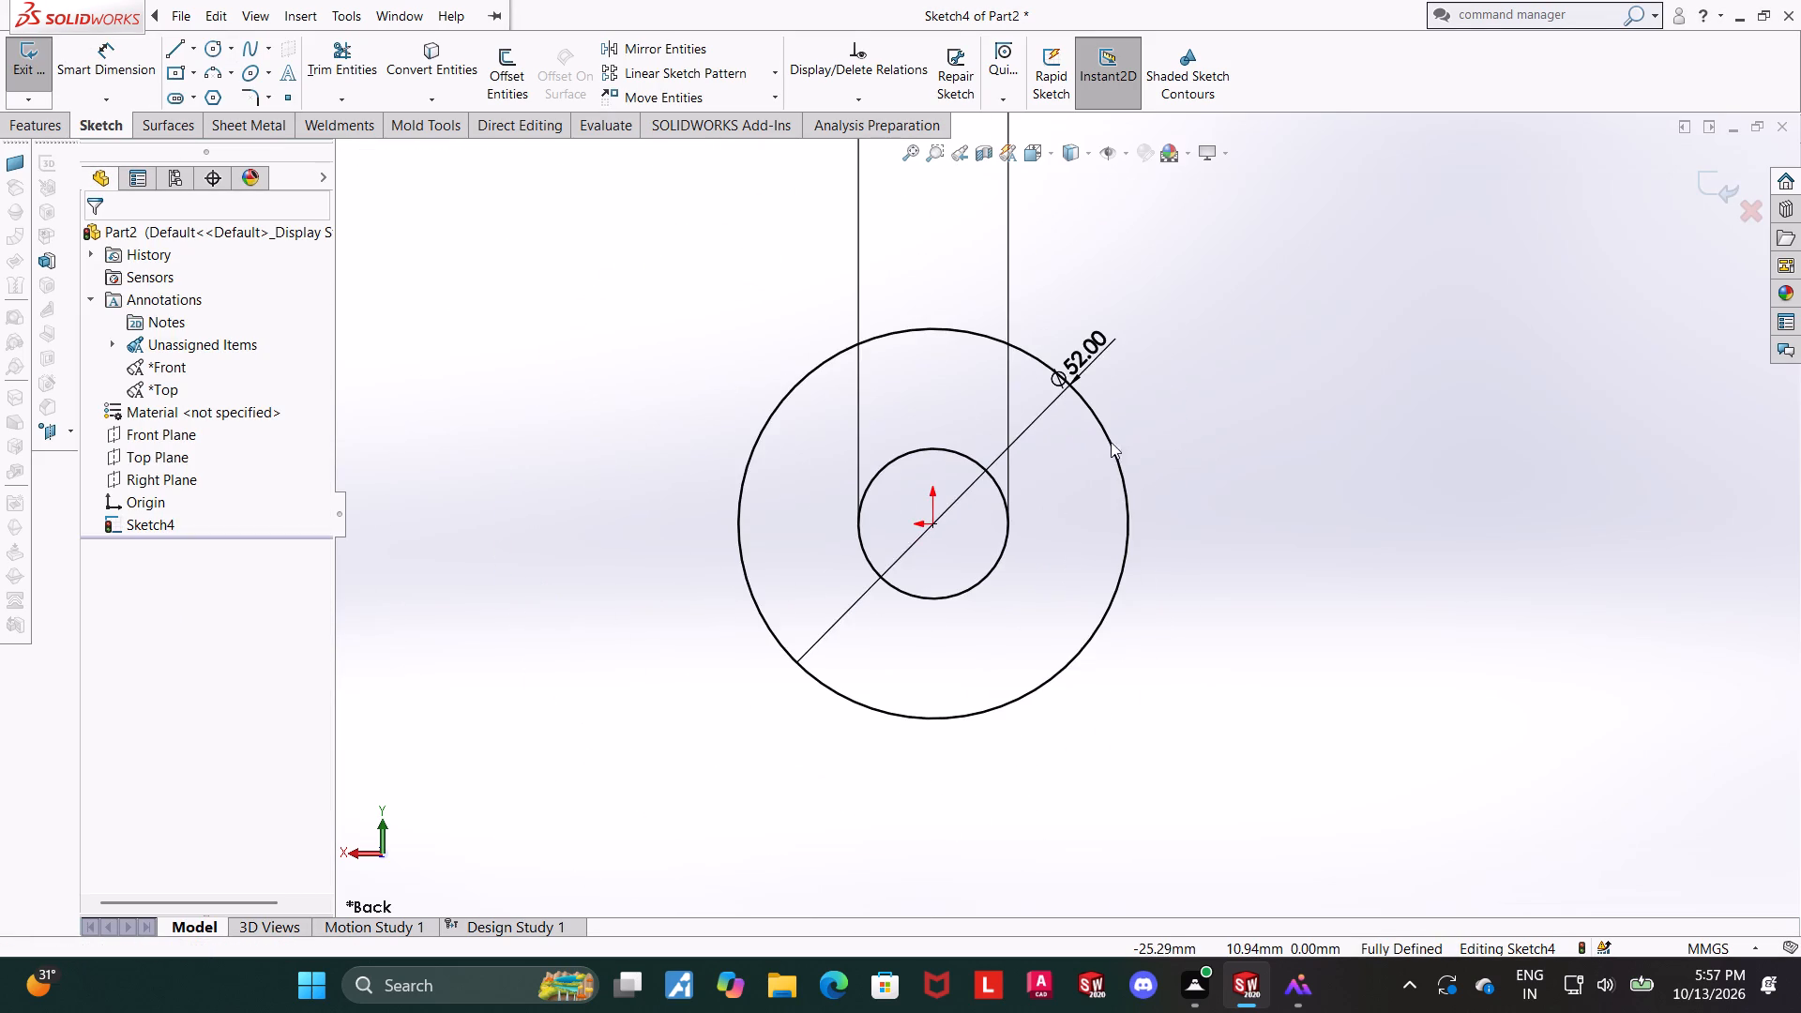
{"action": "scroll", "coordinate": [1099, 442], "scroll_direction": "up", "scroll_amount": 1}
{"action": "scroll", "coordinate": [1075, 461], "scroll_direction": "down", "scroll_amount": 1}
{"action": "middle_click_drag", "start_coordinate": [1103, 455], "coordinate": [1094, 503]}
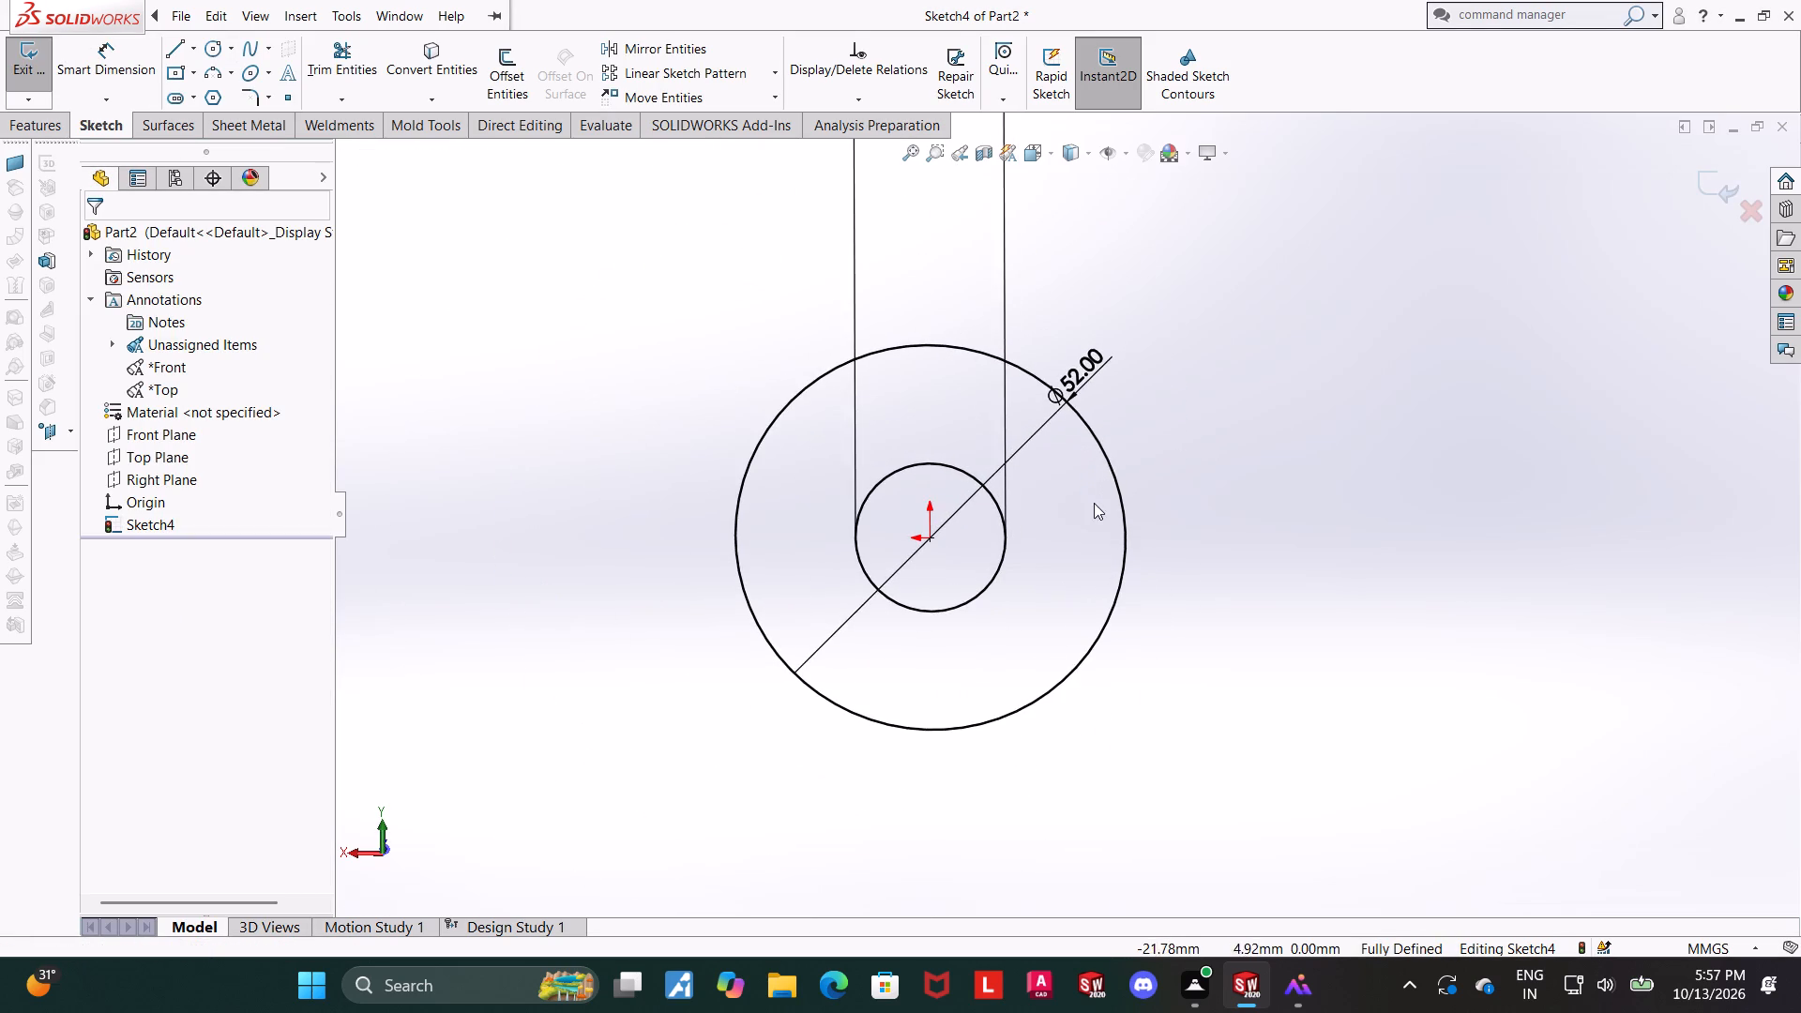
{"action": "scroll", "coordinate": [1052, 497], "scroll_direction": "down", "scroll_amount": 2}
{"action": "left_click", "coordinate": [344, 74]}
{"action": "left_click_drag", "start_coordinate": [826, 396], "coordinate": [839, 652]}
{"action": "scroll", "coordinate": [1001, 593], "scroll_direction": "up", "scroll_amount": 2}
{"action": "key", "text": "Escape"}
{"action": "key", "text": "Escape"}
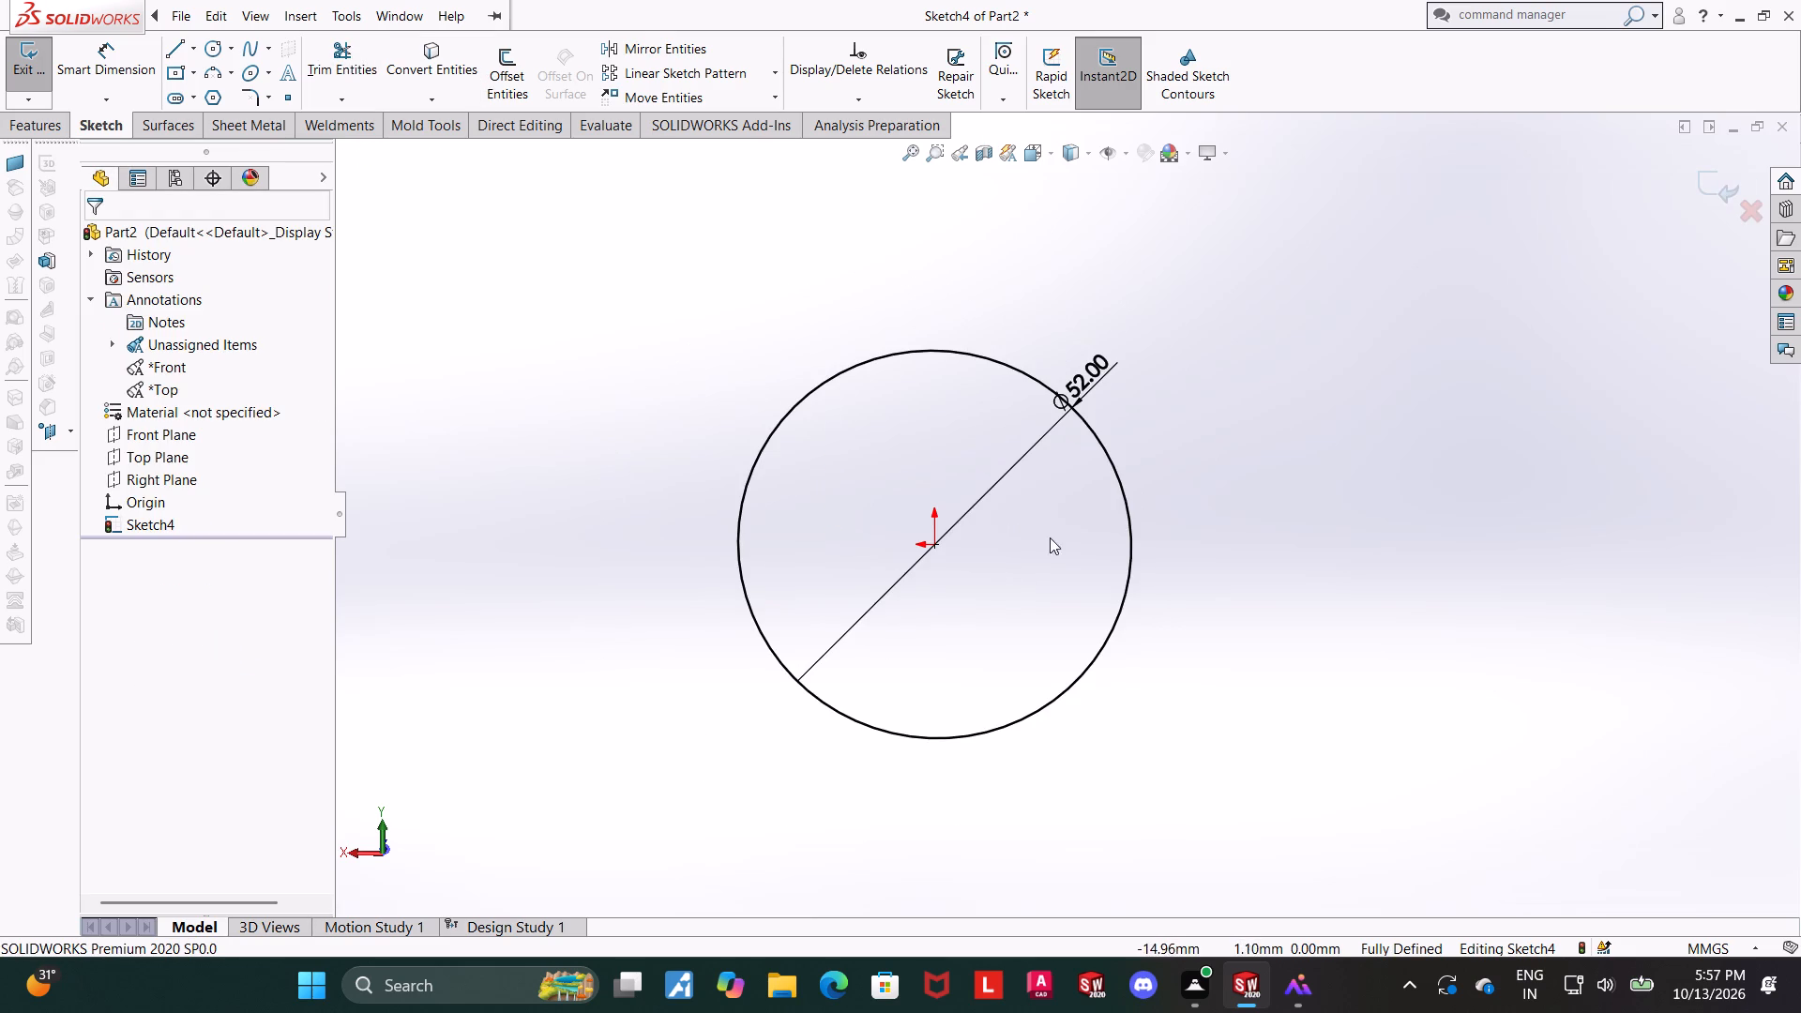
Offset the 52 mm circle outward by 8 mm, with the offset dimension added.
{"action": "scroll", "coordinate": [1037, 546], "scroll_direction": "down", "scroll_amount": 1}
{"action": "key", "text": "Escape"}
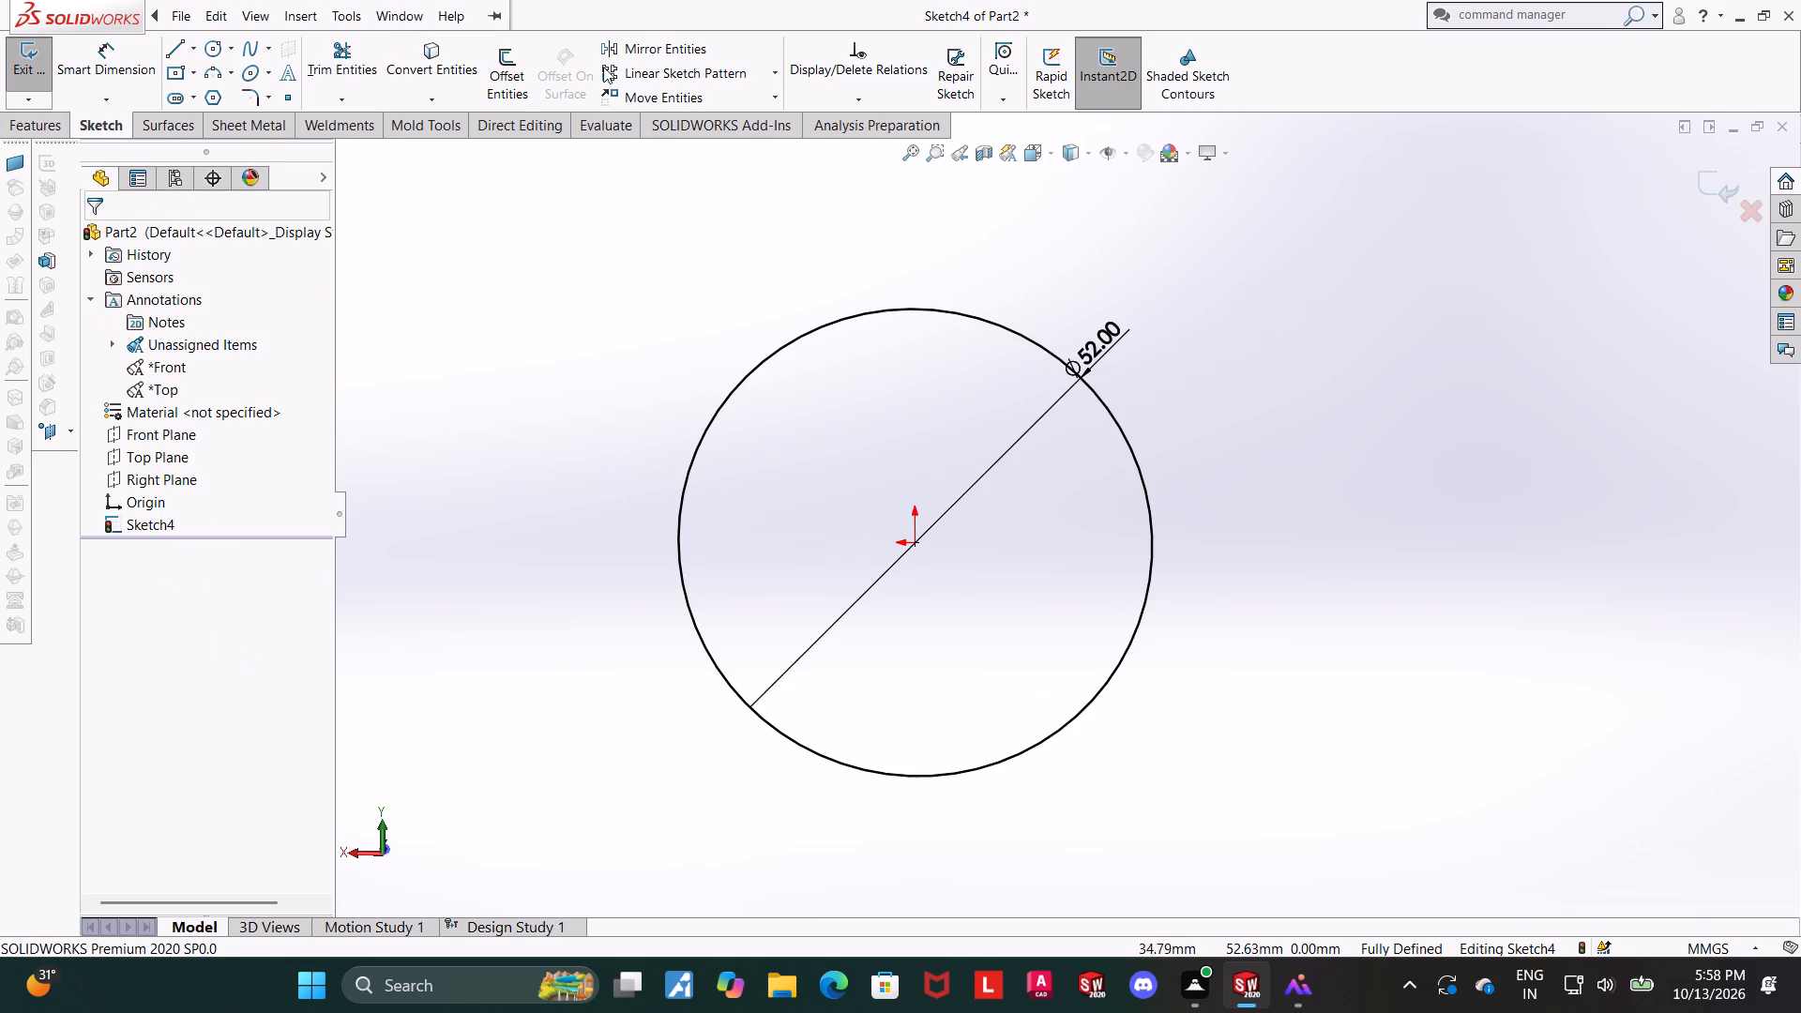
{"action": "double_click", "coordinate": [513, 73]}
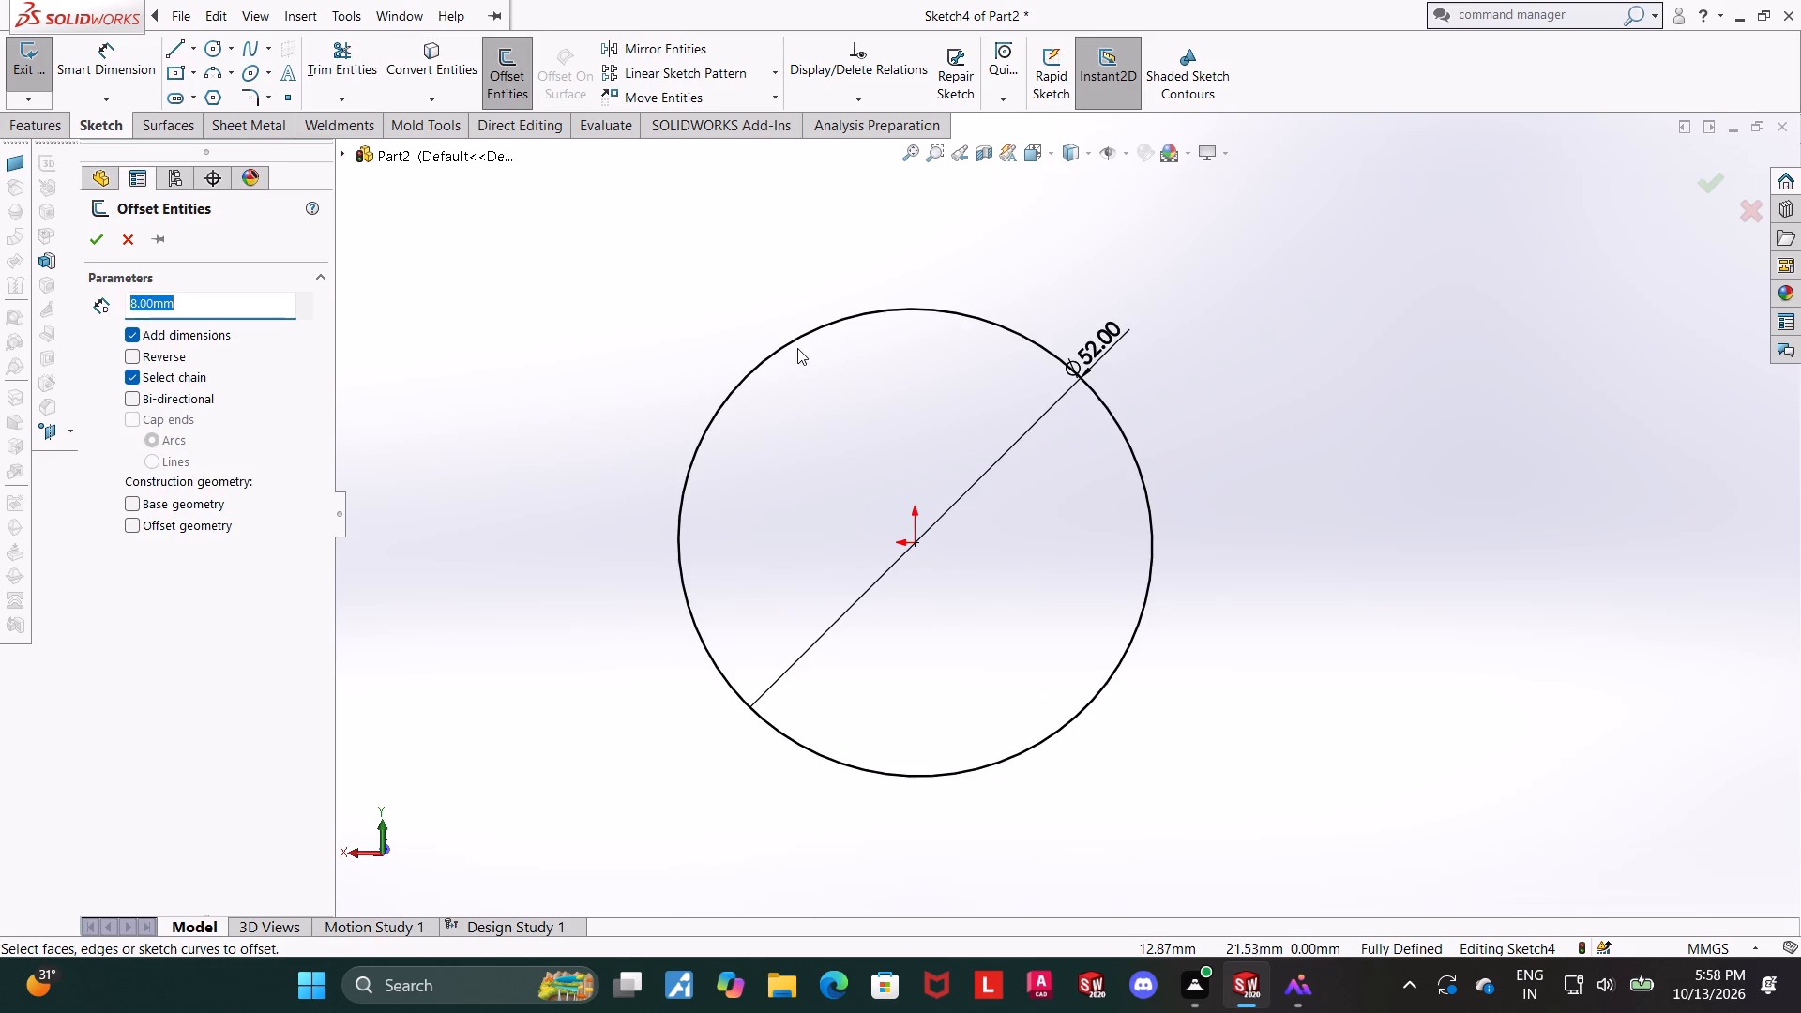
{"action": "left_click", "coordinate": [798, 333]}
{"action": "left_click", "coordinate": [132, 346]}
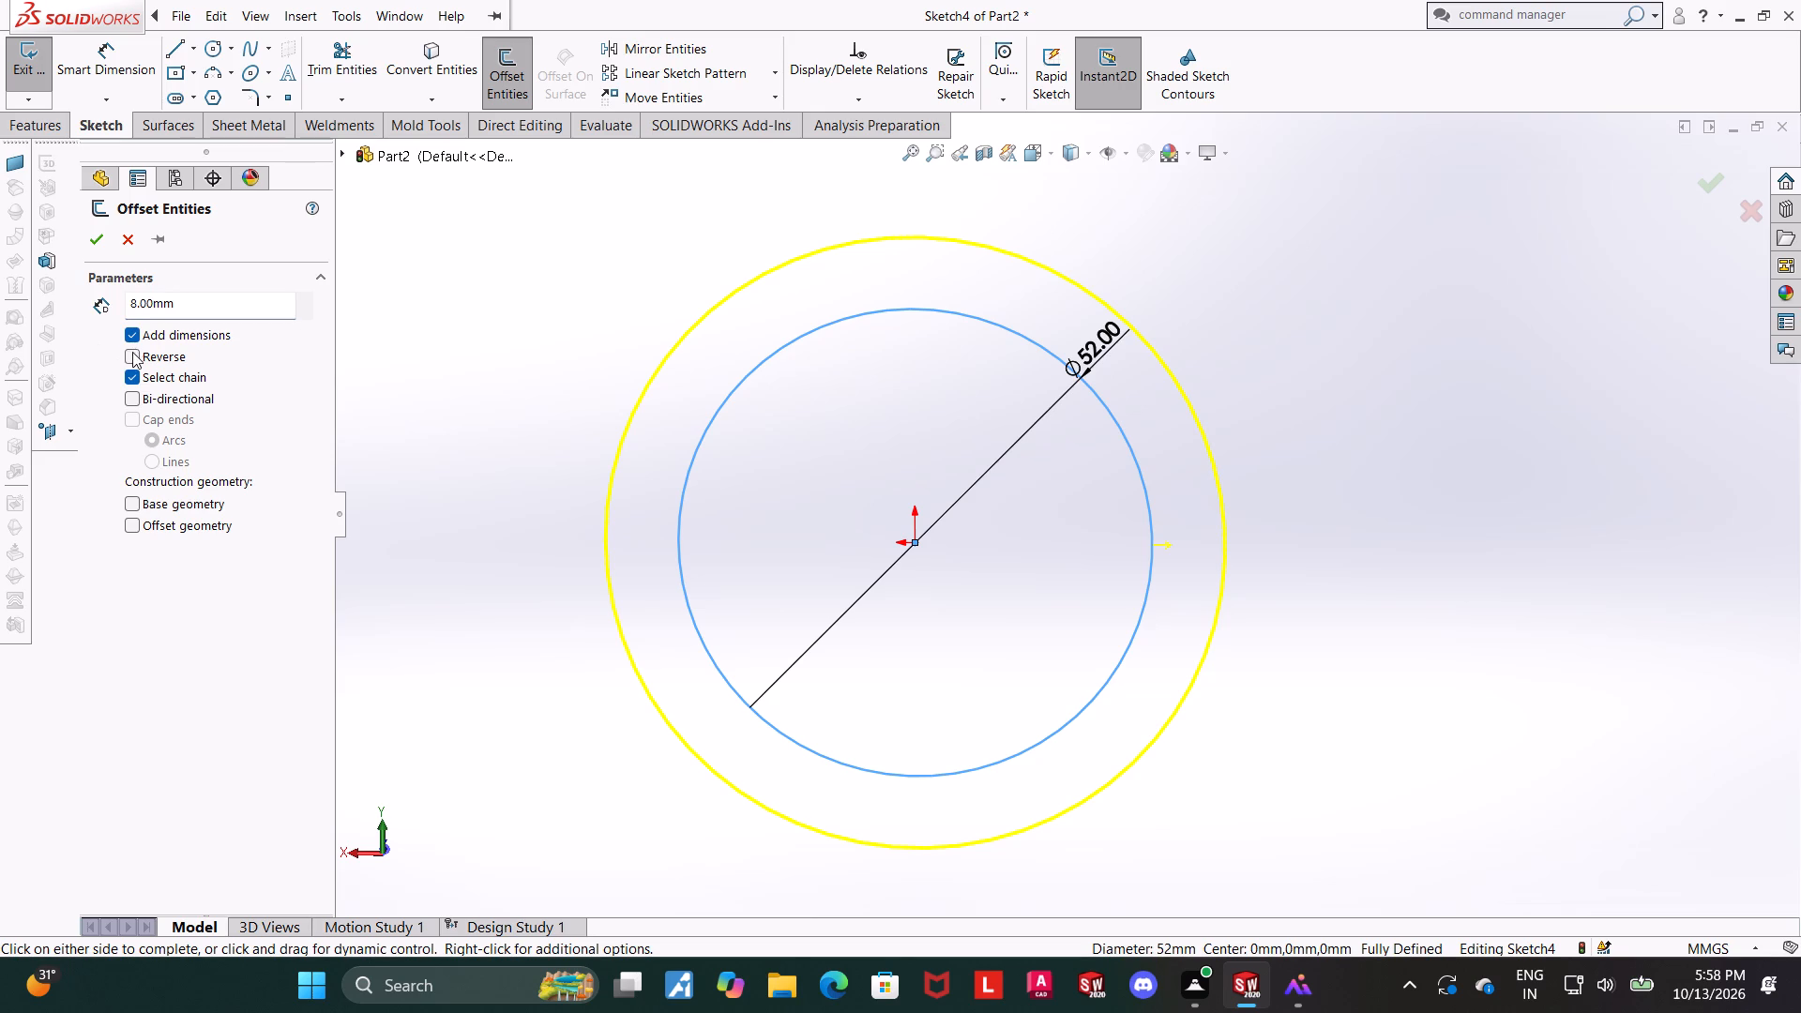
{"action": "left_click", "coordinate": [98, 236]}
{"action": "left_click", "coordinate": [1353, 370]}
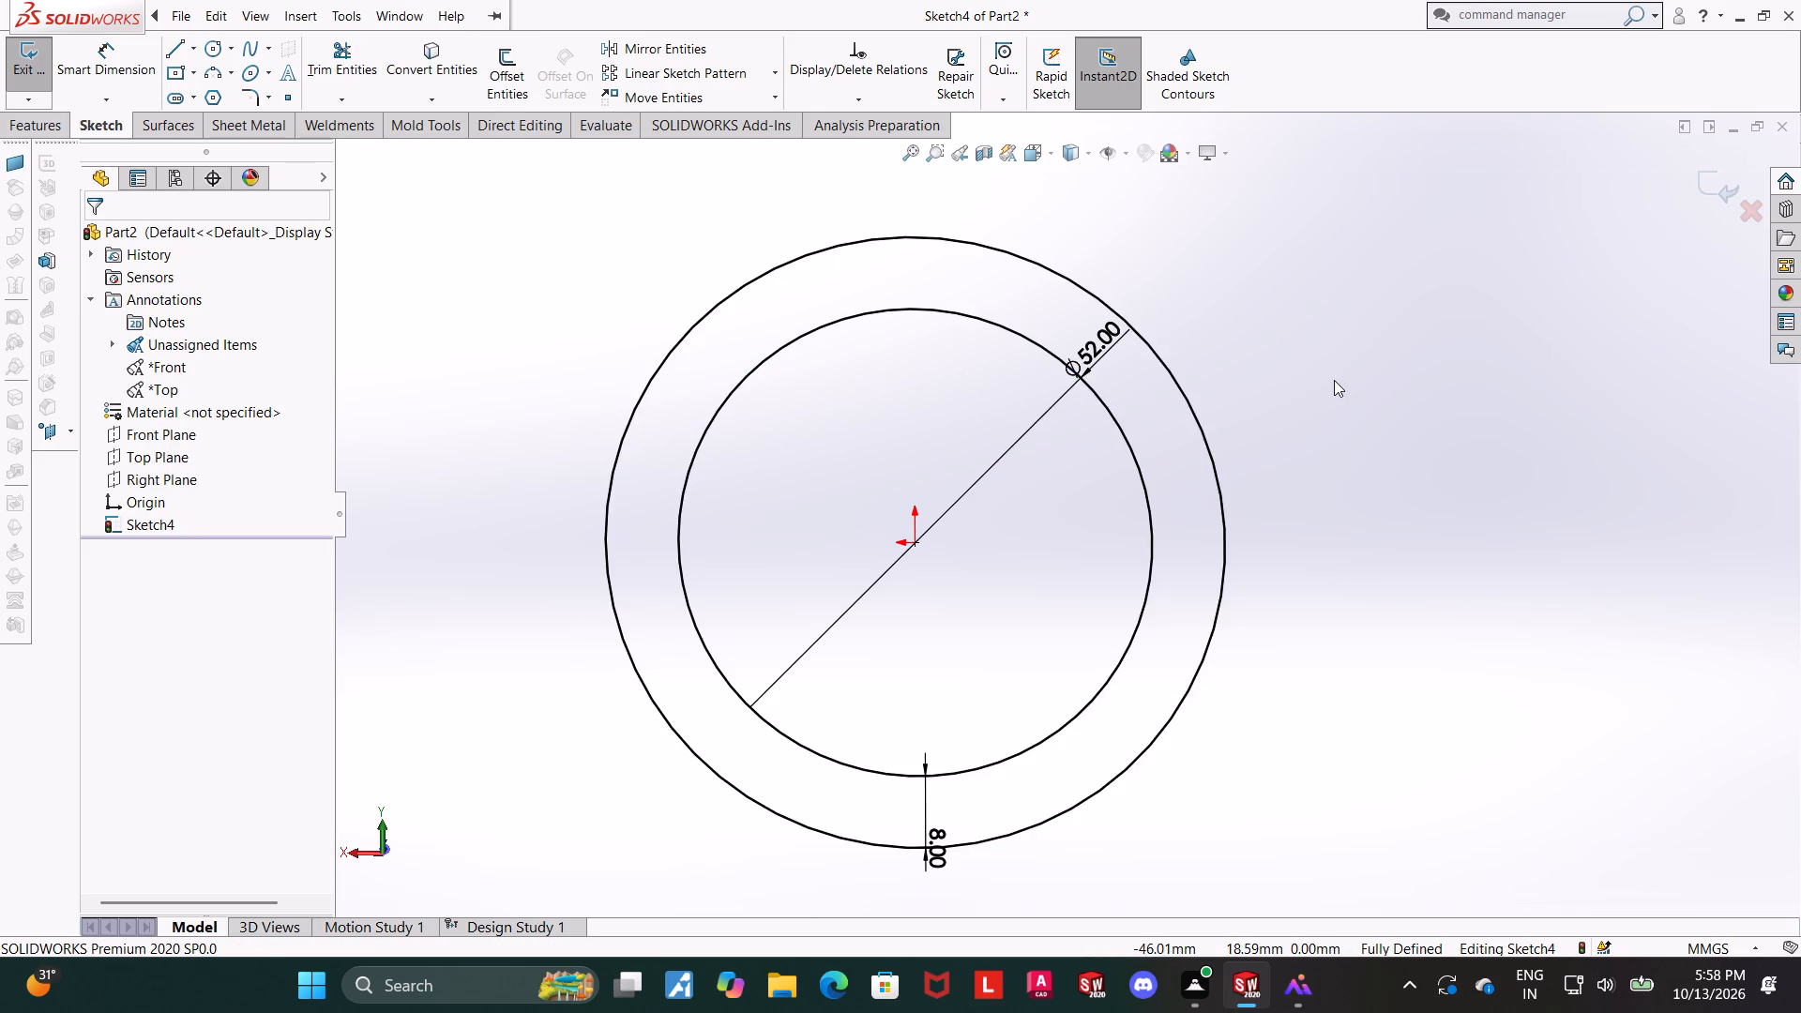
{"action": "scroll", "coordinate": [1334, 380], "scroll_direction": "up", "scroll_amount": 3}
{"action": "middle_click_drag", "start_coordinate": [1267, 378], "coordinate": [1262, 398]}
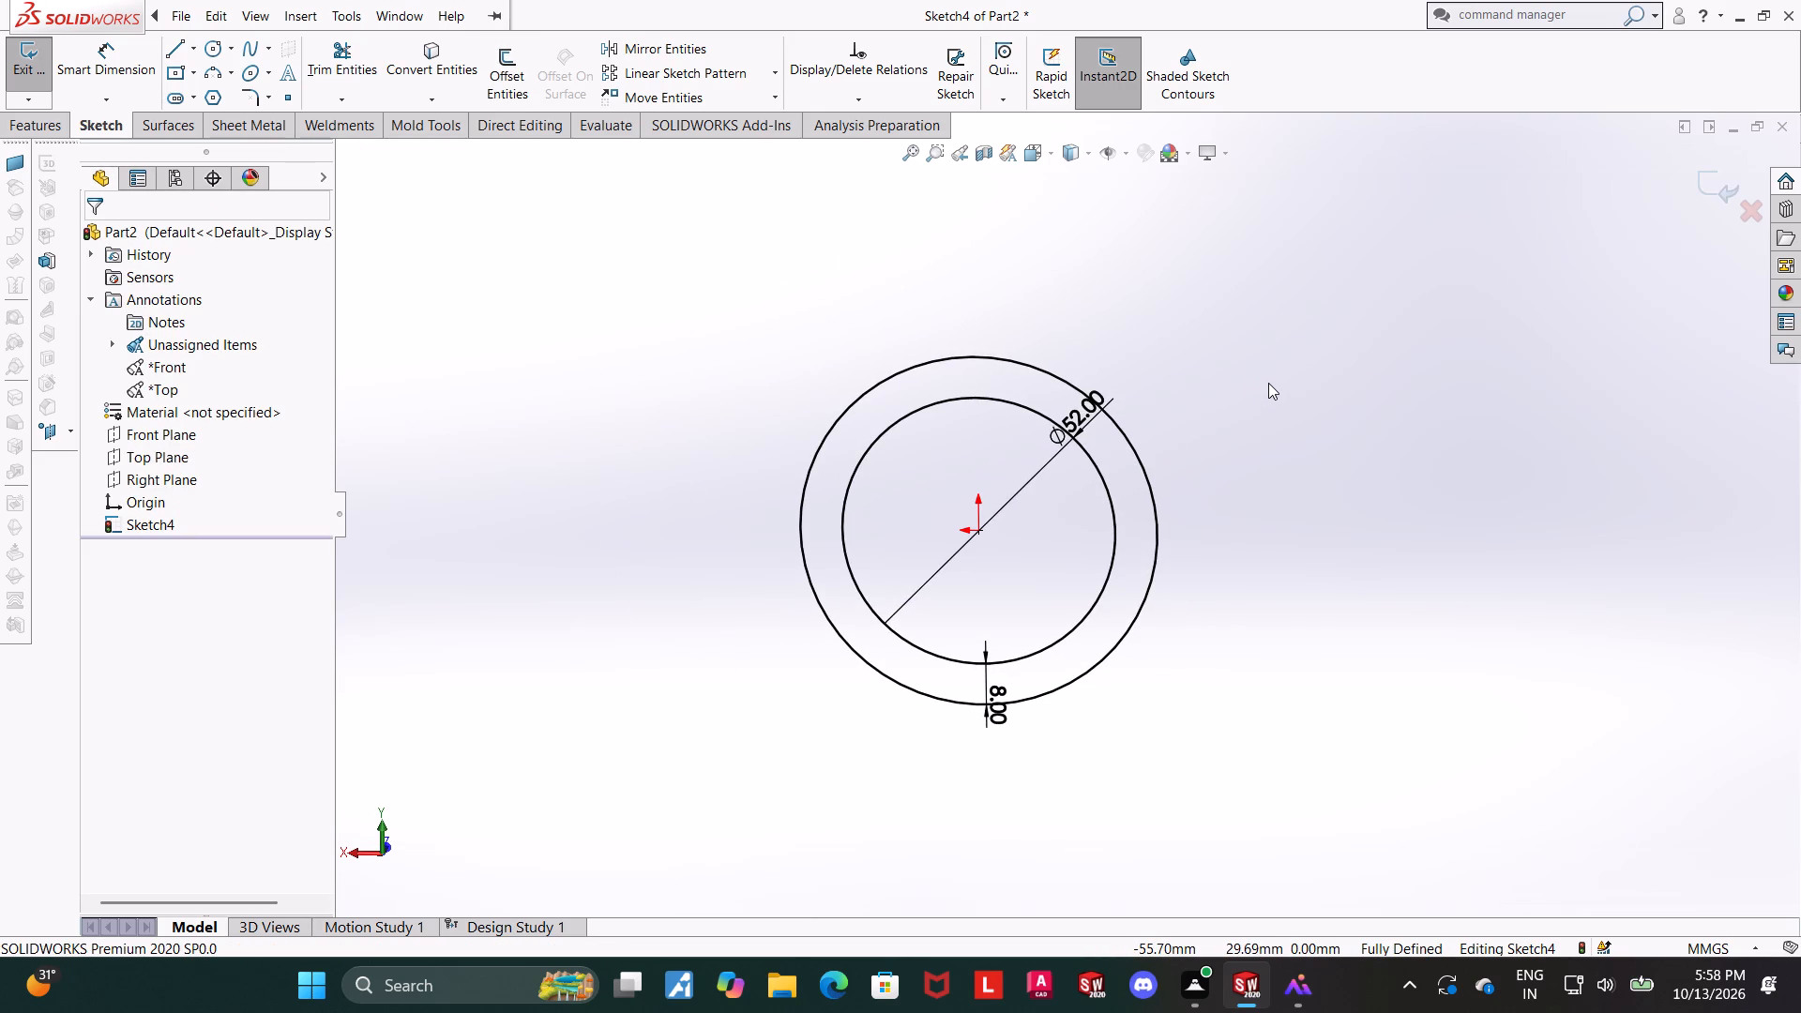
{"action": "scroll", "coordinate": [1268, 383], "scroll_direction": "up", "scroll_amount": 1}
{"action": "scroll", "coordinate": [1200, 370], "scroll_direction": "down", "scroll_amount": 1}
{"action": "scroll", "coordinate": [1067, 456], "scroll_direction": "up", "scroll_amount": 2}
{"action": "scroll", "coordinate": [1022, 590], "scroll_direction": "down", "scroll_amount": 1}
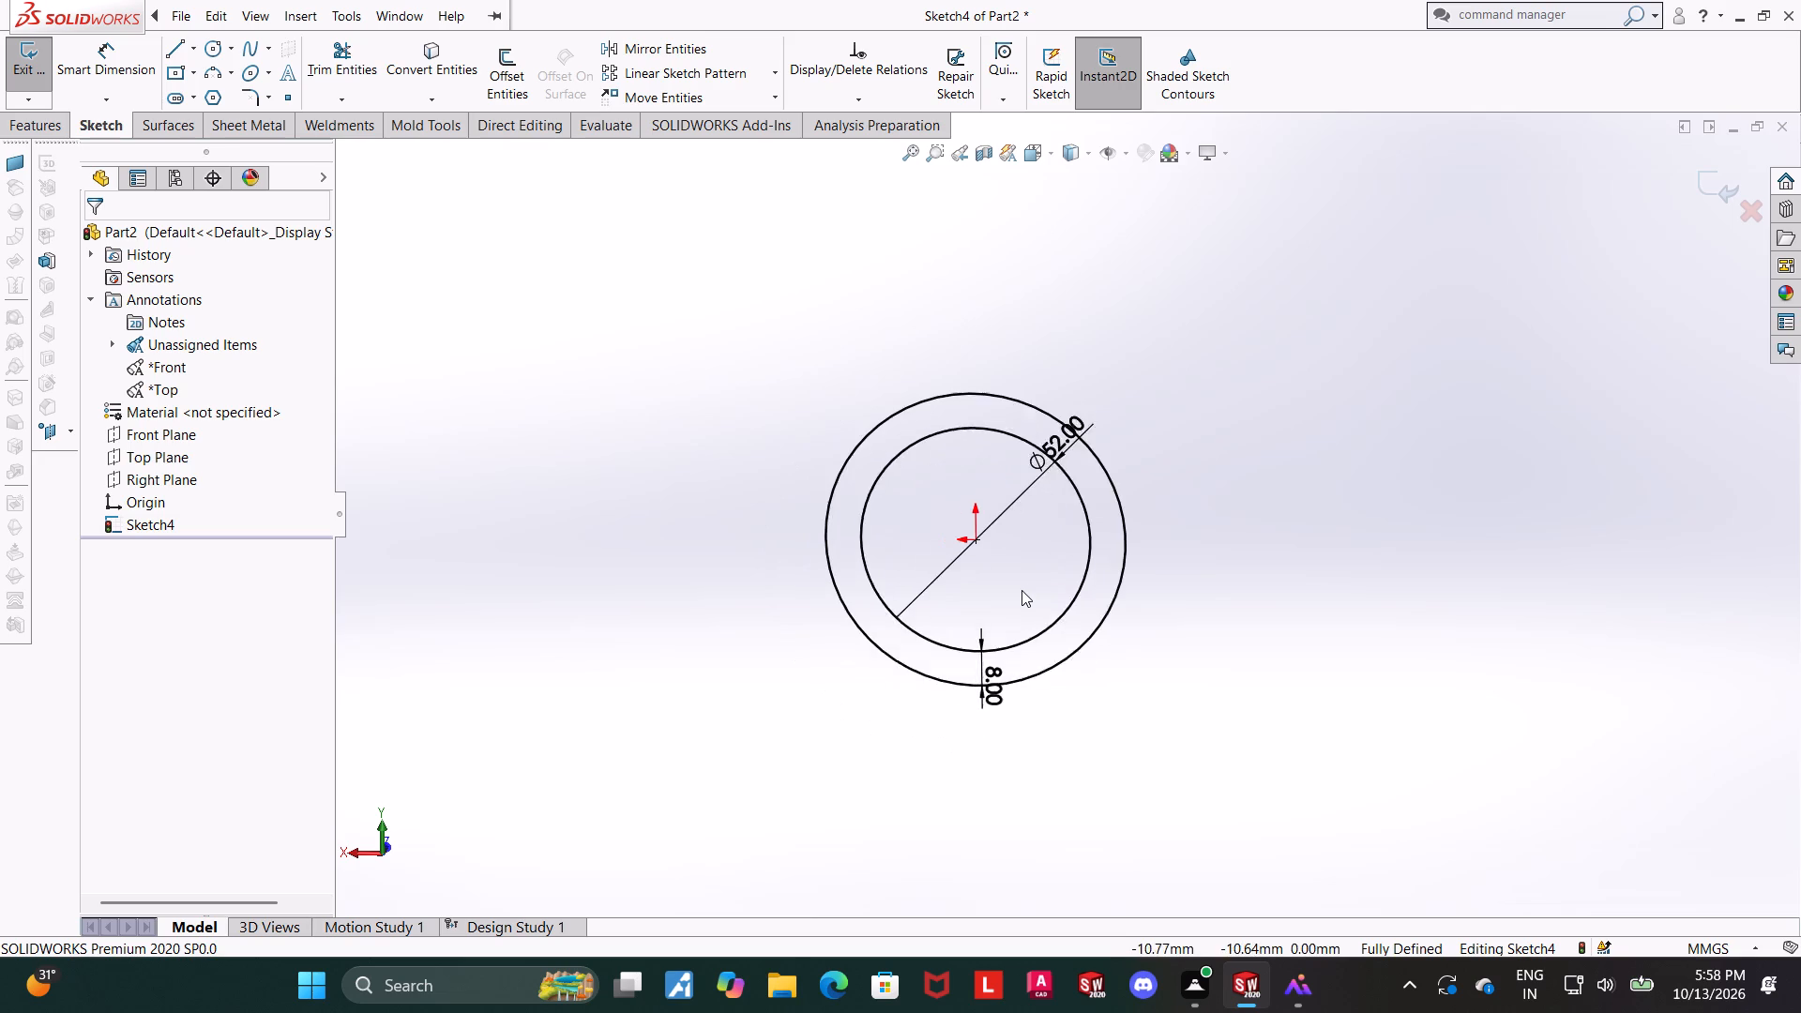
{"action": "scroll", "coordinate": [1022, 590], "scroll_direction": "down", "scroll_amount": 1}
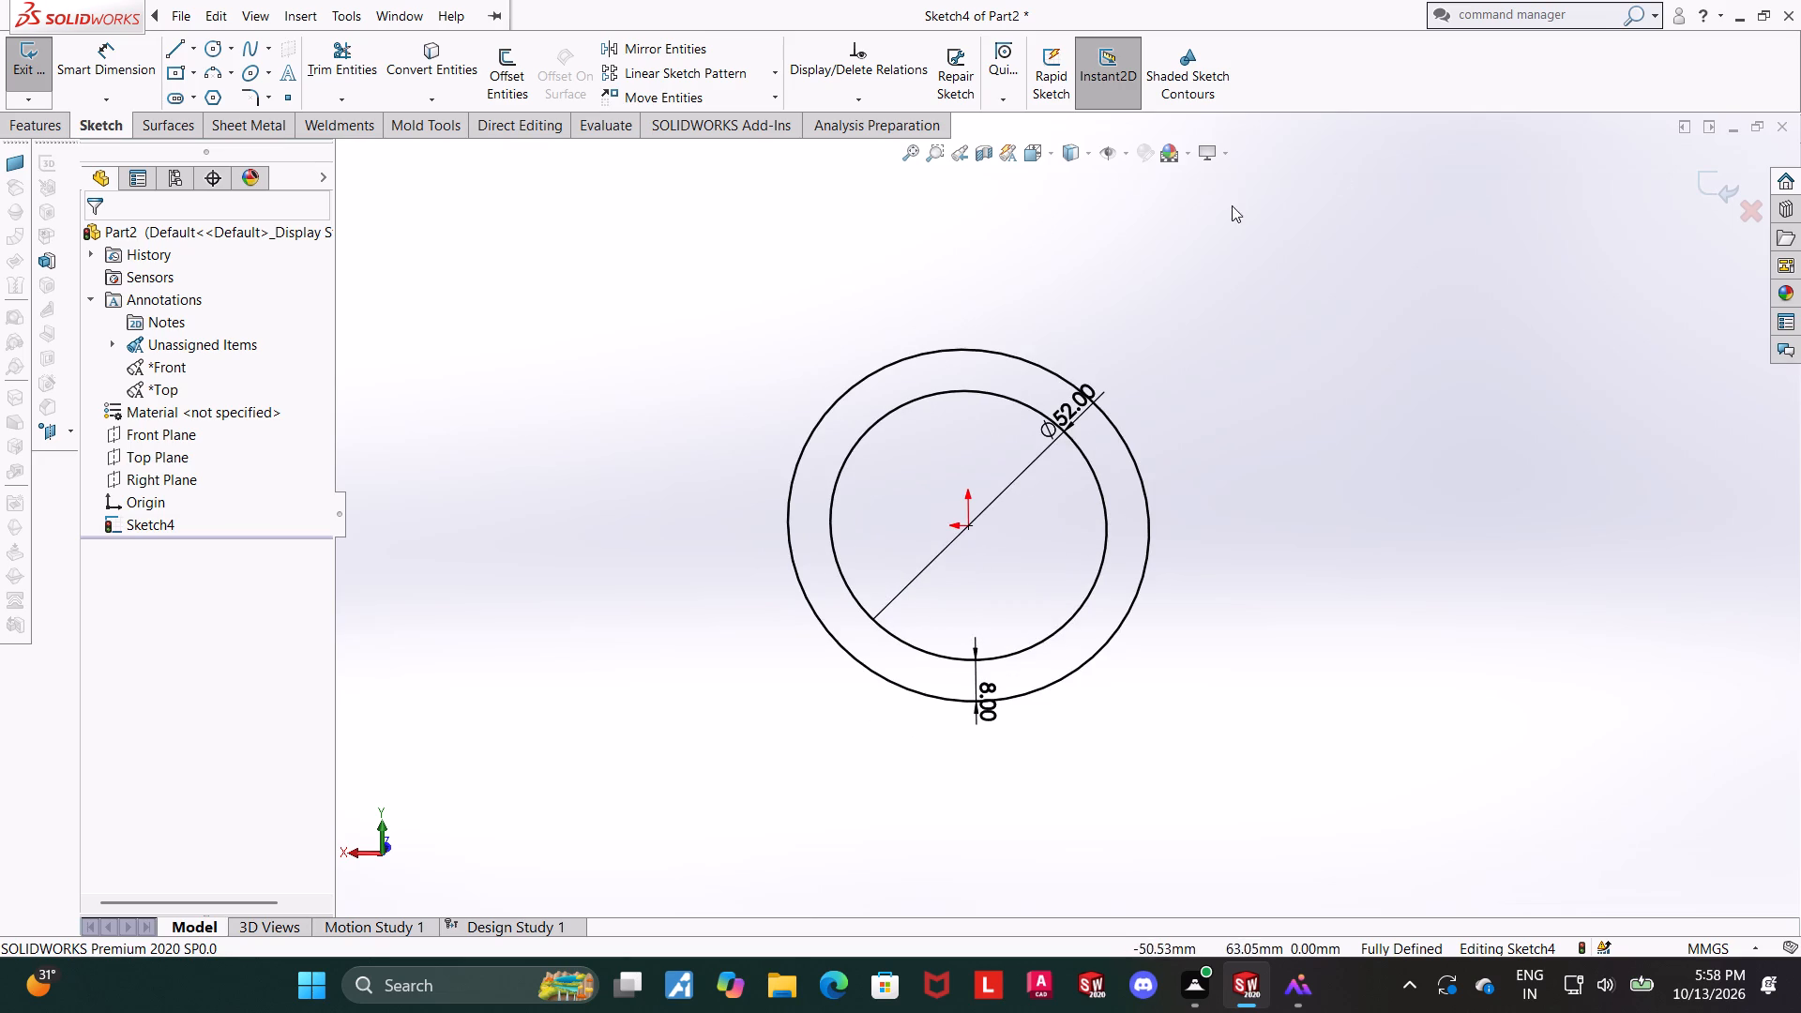
Draw a vertical centerline from the origin up to a point beyond the outer circle.
{"action": "key", "text": "Escape"}
{"action": "left_click", "coordinate": [1037, 156]}
{"action": "left_click", "coordinate": [812, 666]}
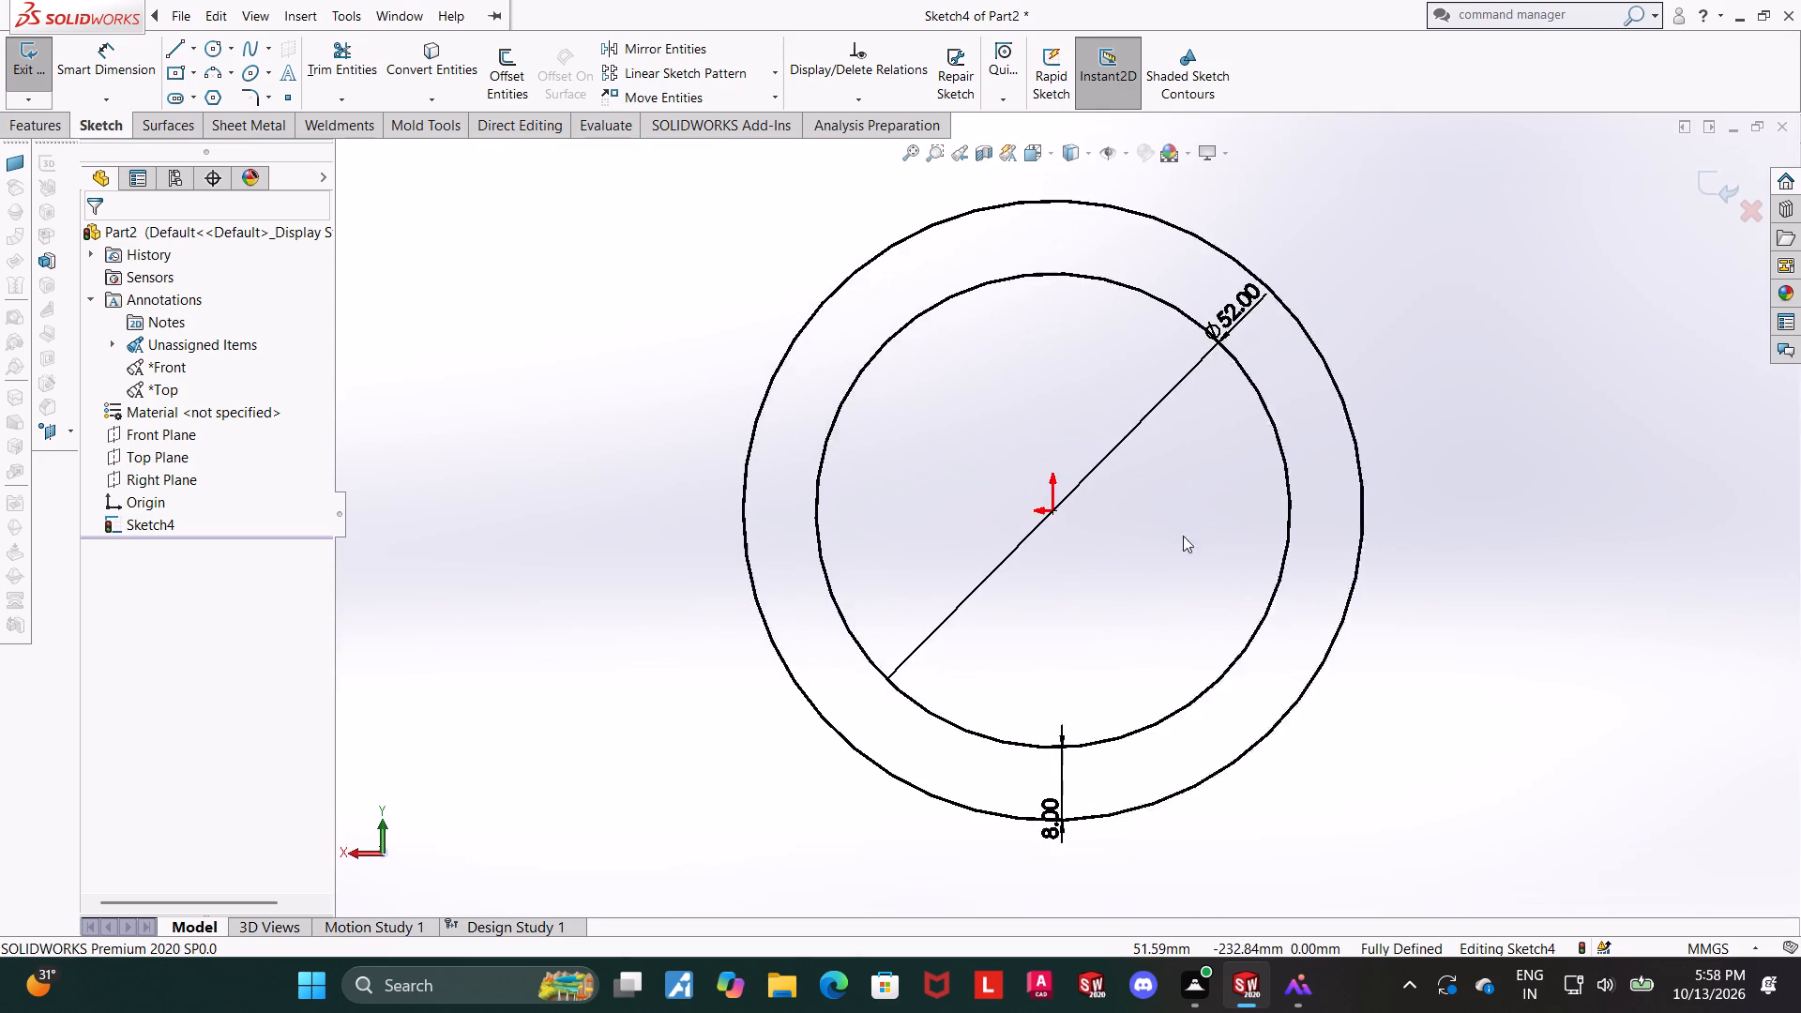
{"action": "scroll", "coordinate": [1267, 361], "scroll_direction": "down", "scroll_amount": 2}
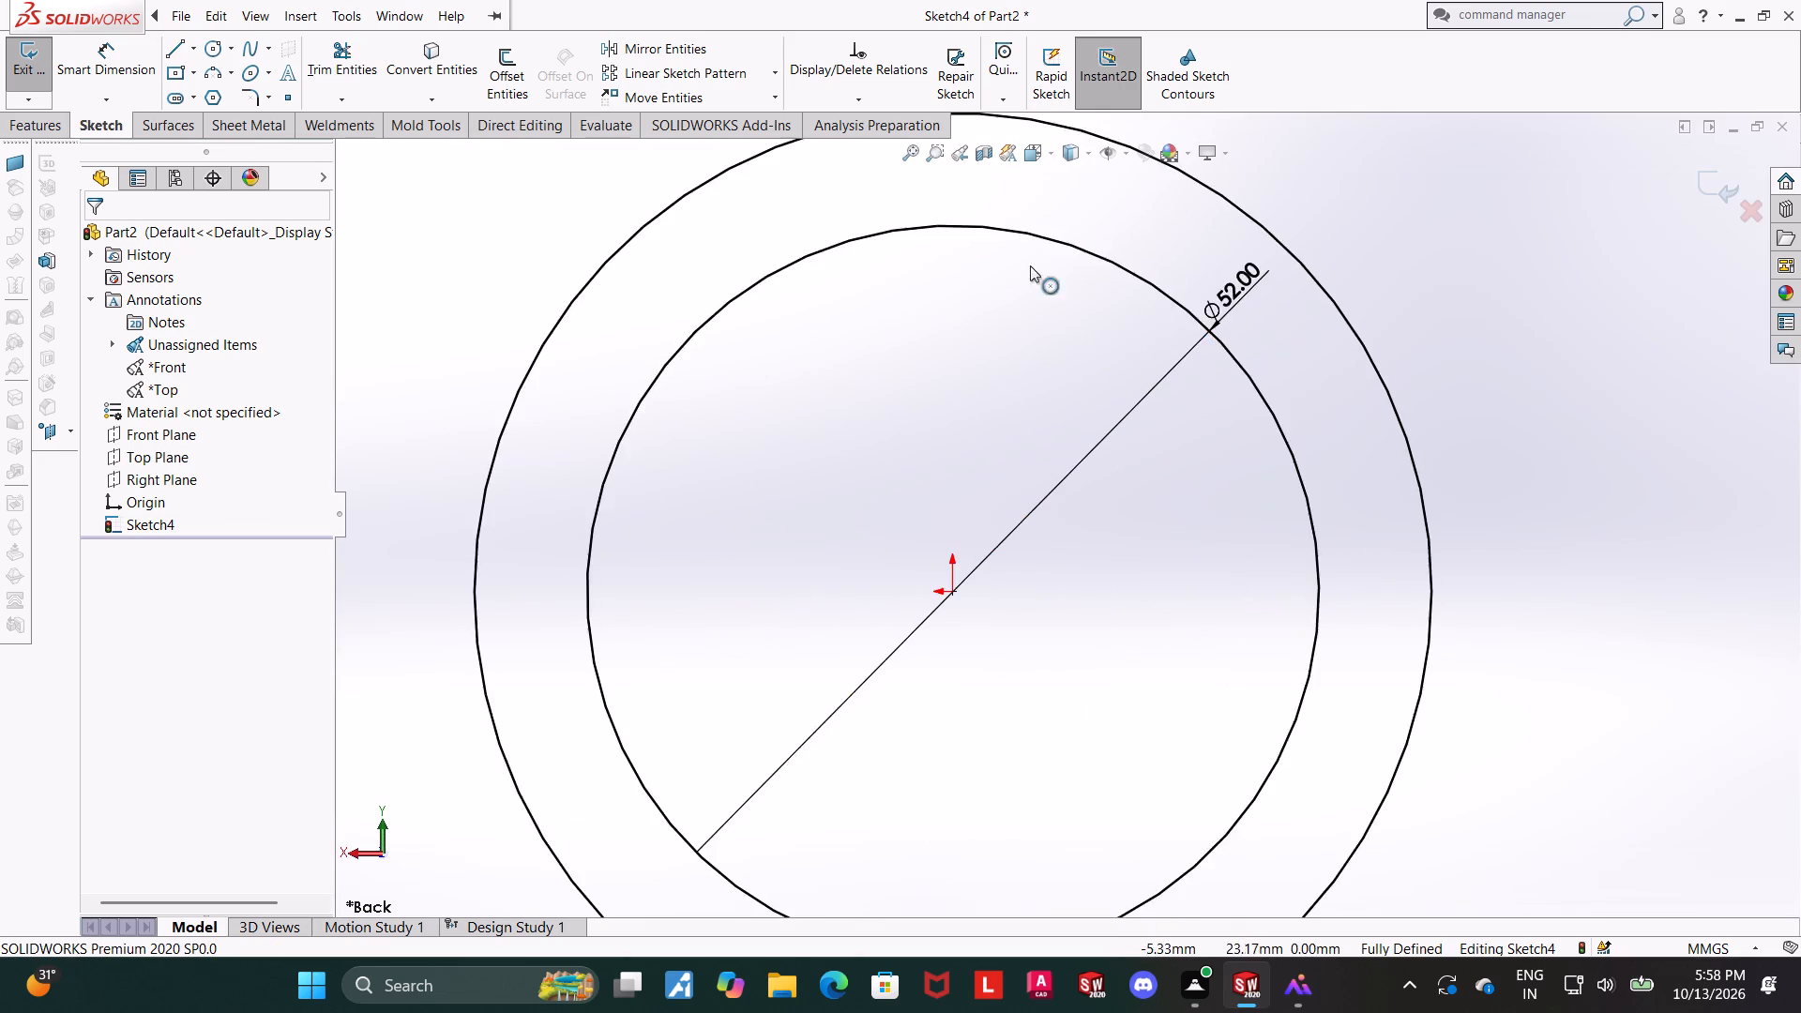
{"action": "scroll", "coordinate": [1022, 305], "scroll_direction": "up", "scroll_amount": 3}
{"action": "scroll", "coordinate": [1080, 298], "scroll_direction": "down", "scroll_amount": 2}
{"action": "left_click", "coordinate": [196, 51]}
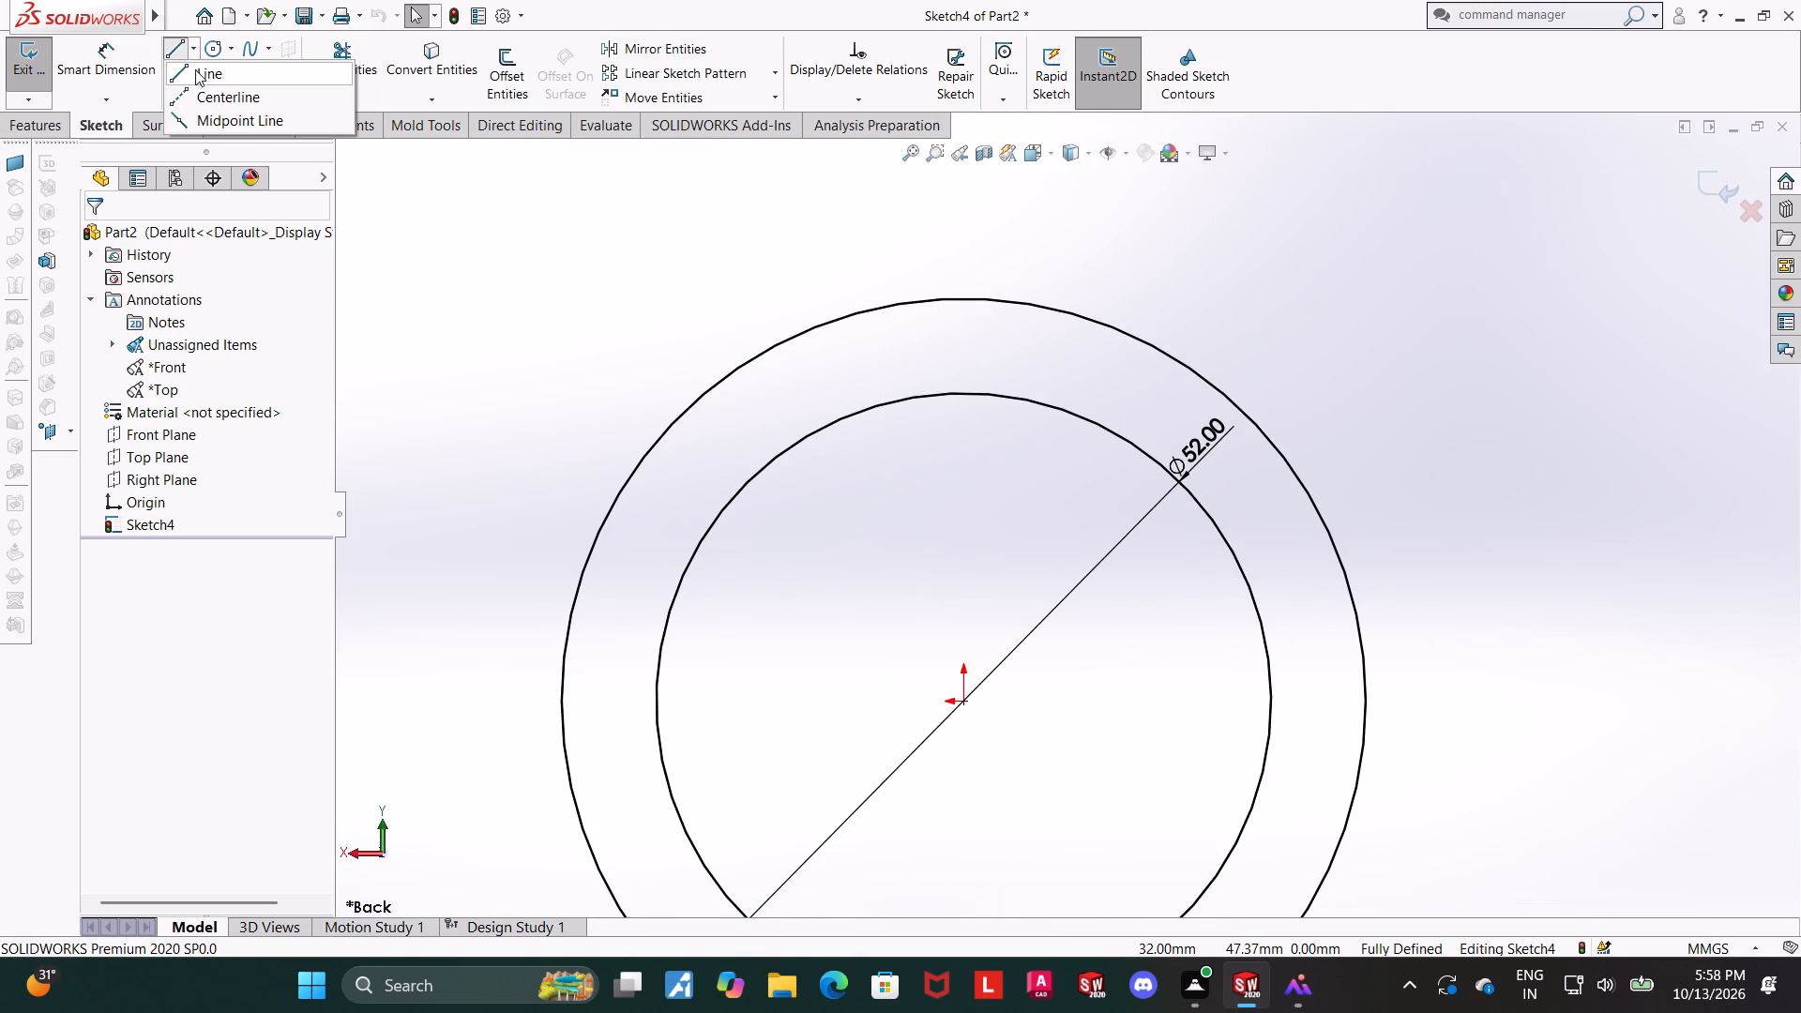
{"action": "left_click", "coordinate": [198, 88]}
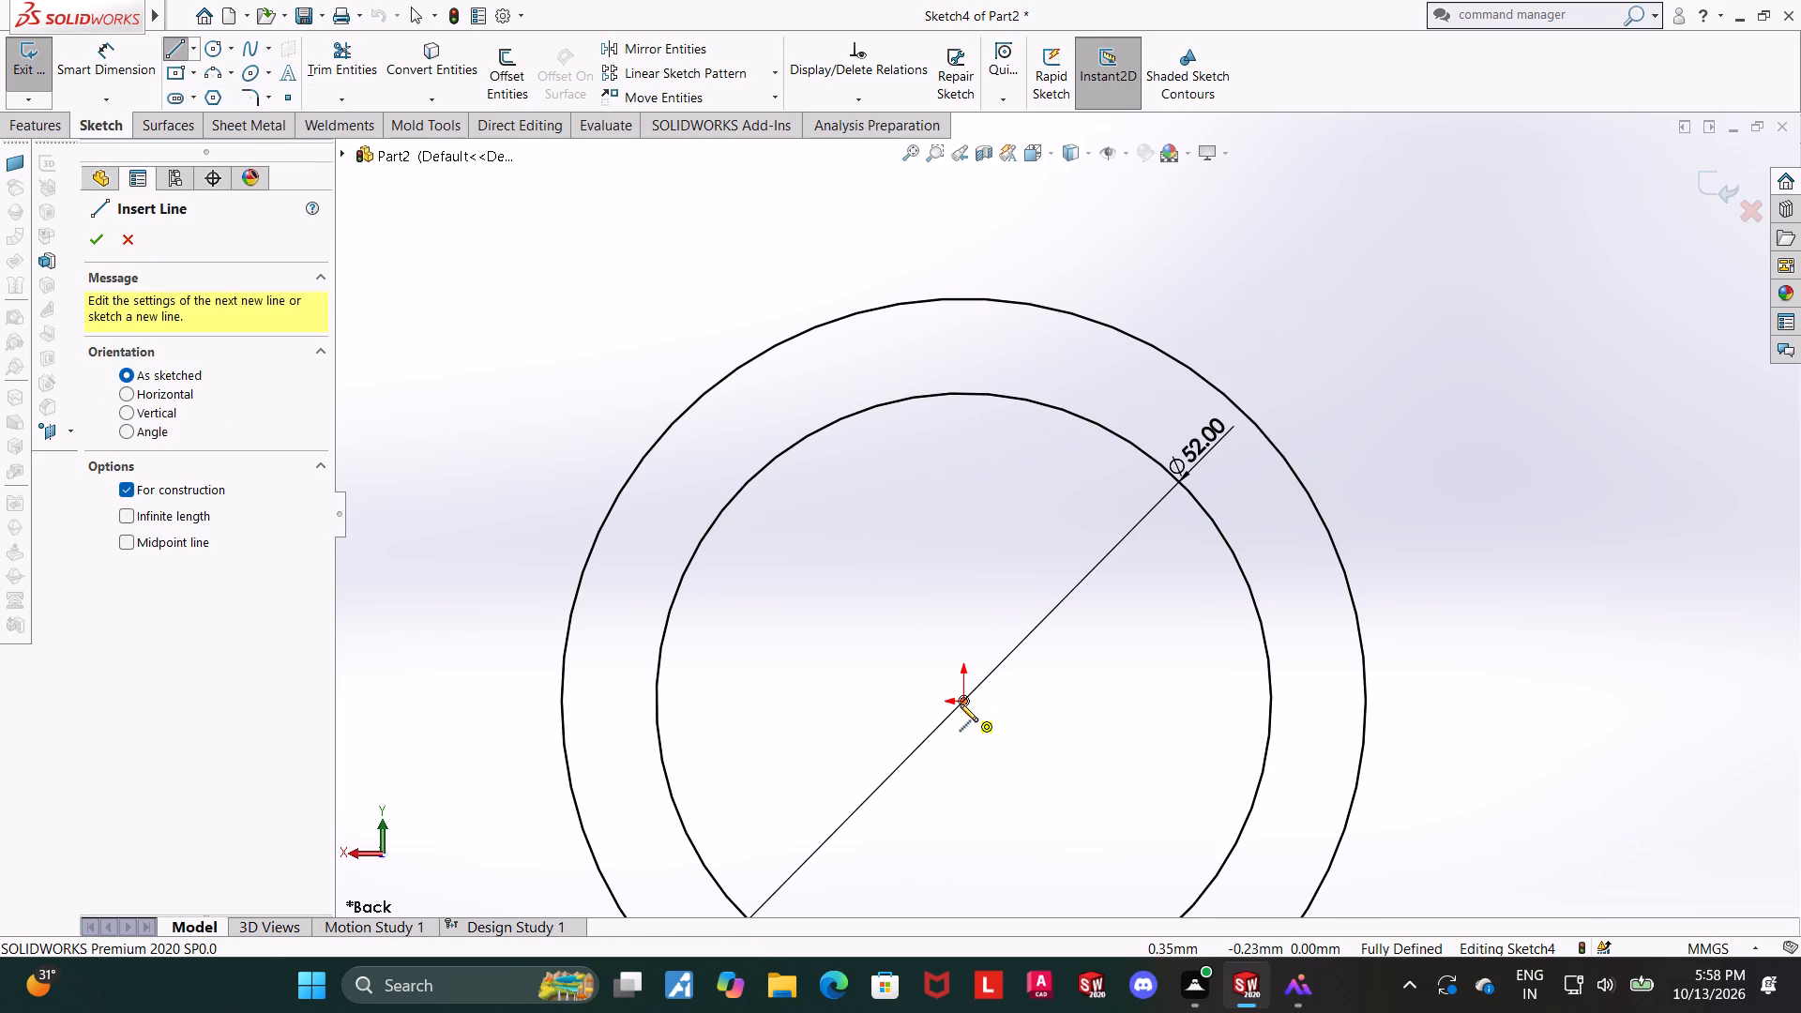
{"action": "left_click", "coordinate": [961, 706]}
{"action": "left_click", "coordinate": [965, 214]}
{"action": "key", "text": "Escape"}
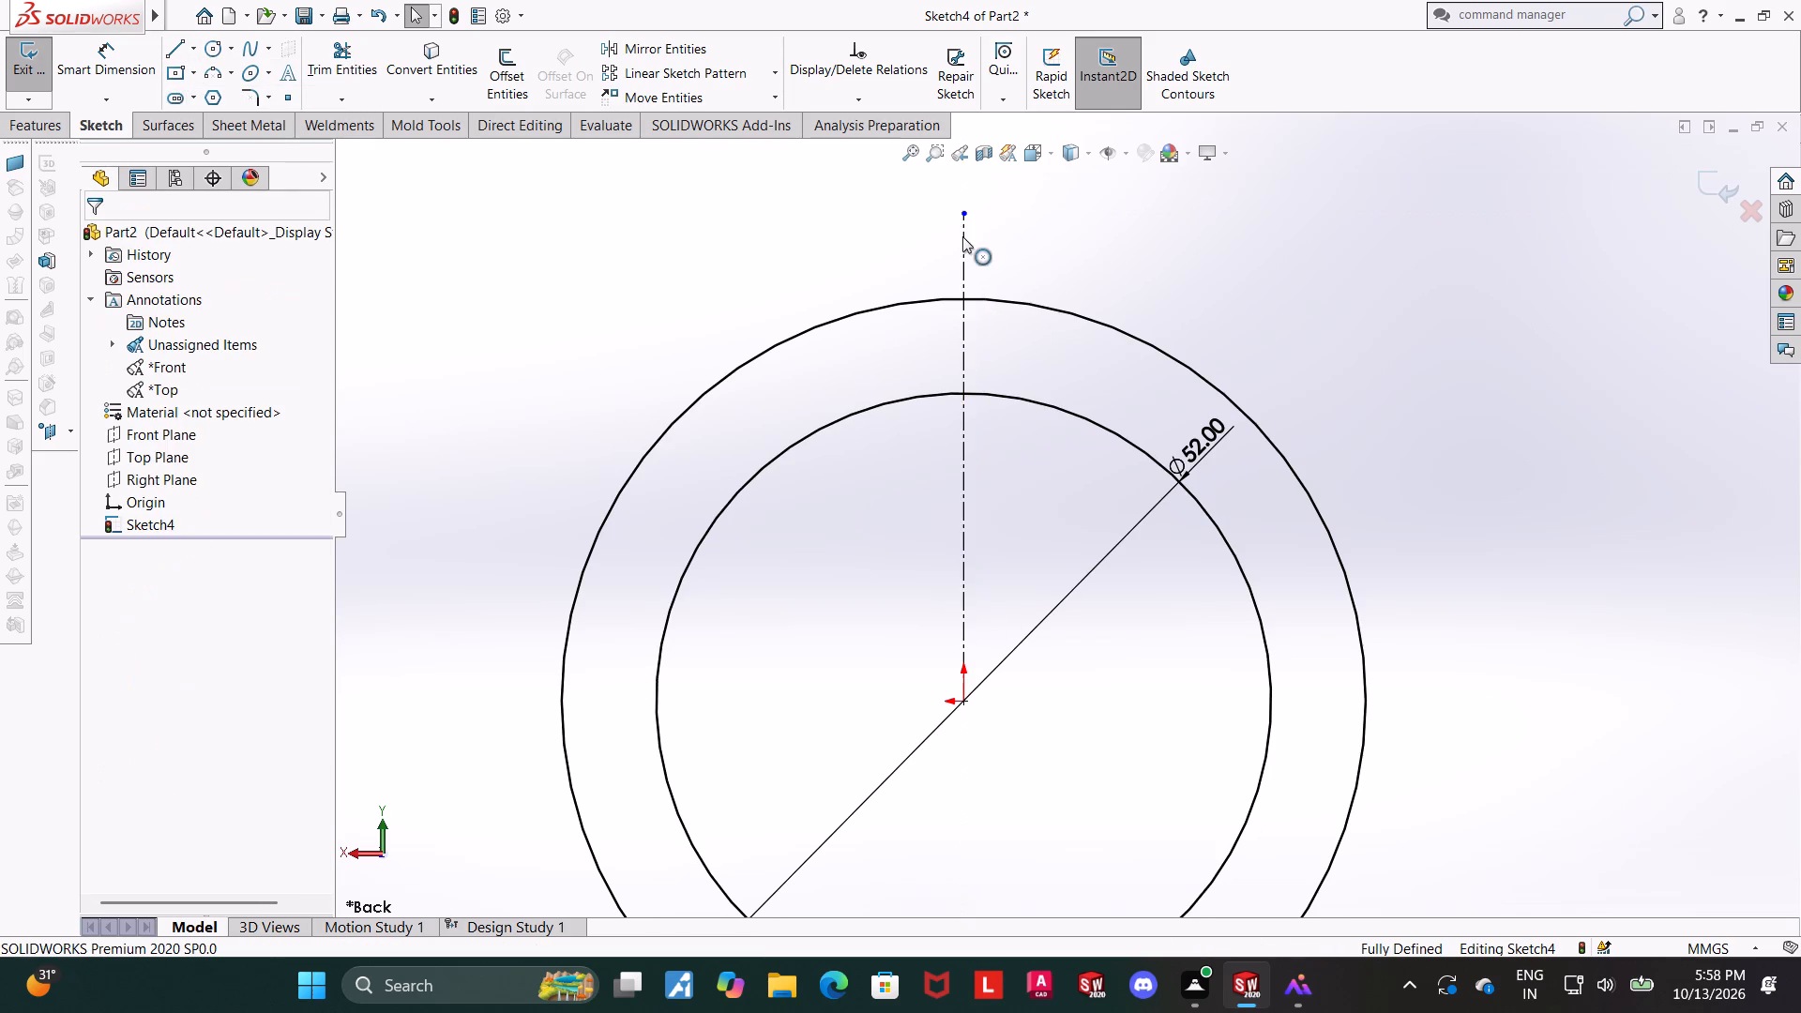
{"action": "key", "text": "Escape"}
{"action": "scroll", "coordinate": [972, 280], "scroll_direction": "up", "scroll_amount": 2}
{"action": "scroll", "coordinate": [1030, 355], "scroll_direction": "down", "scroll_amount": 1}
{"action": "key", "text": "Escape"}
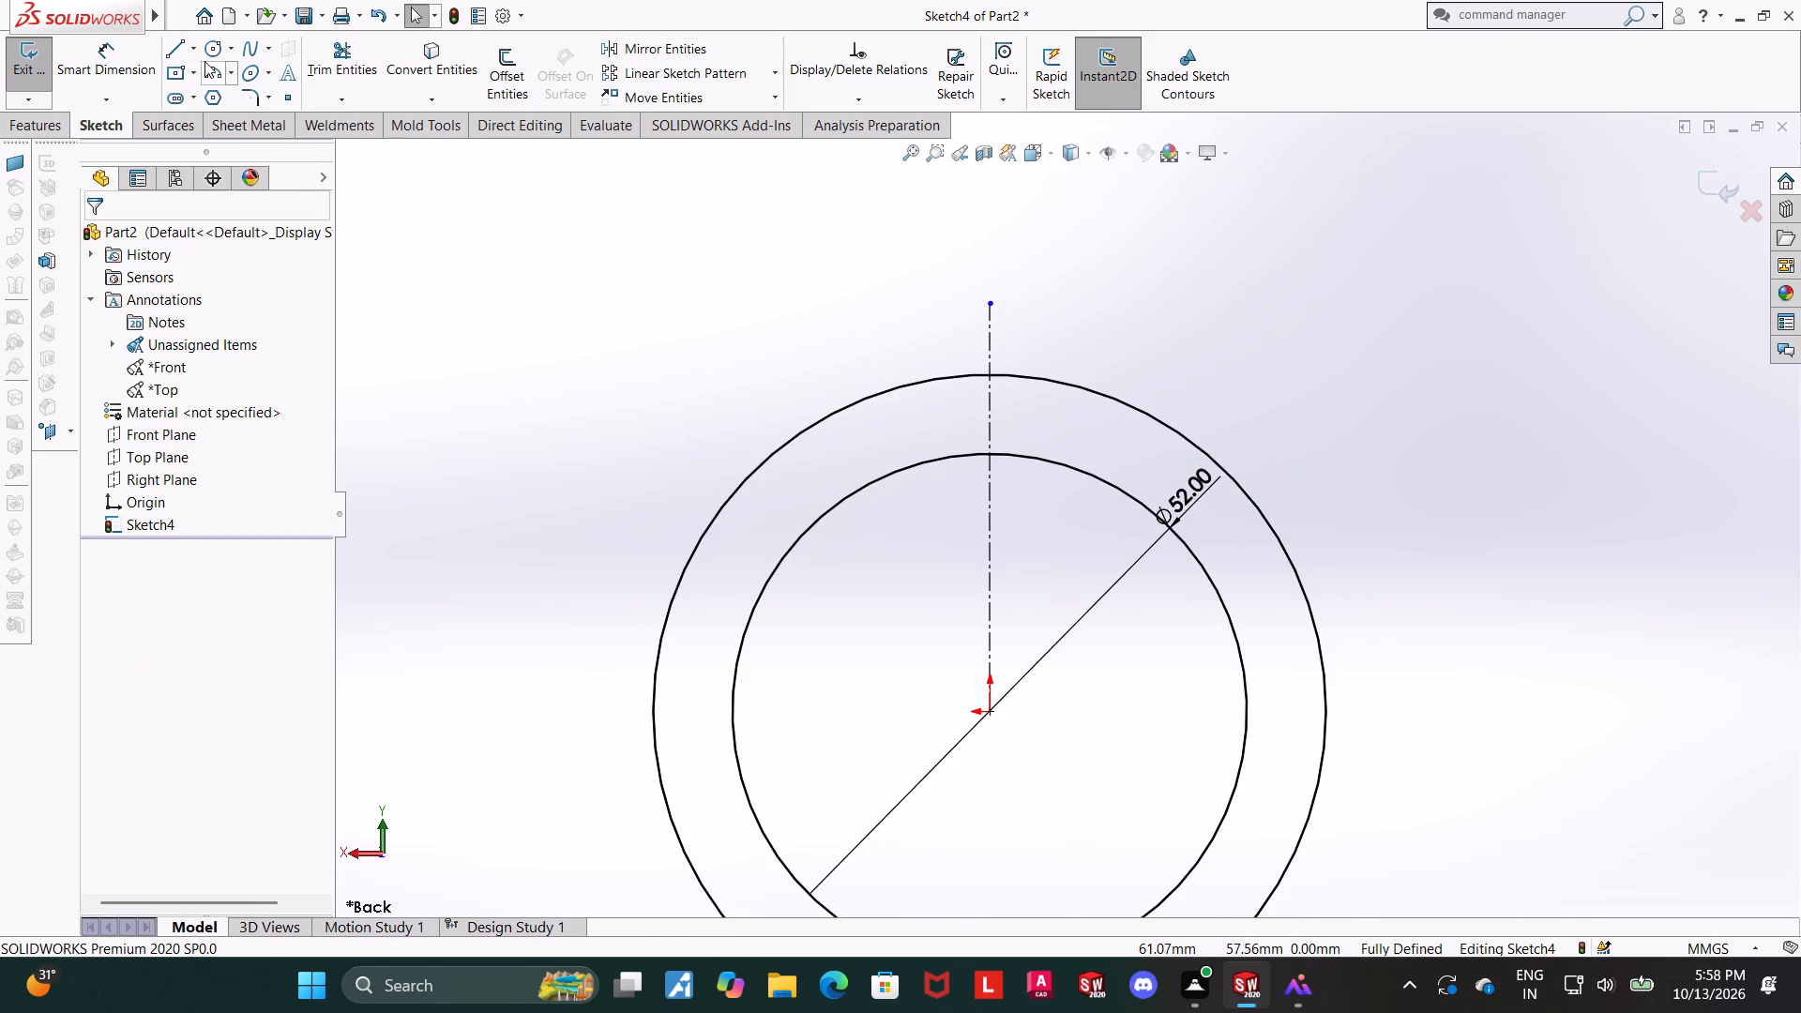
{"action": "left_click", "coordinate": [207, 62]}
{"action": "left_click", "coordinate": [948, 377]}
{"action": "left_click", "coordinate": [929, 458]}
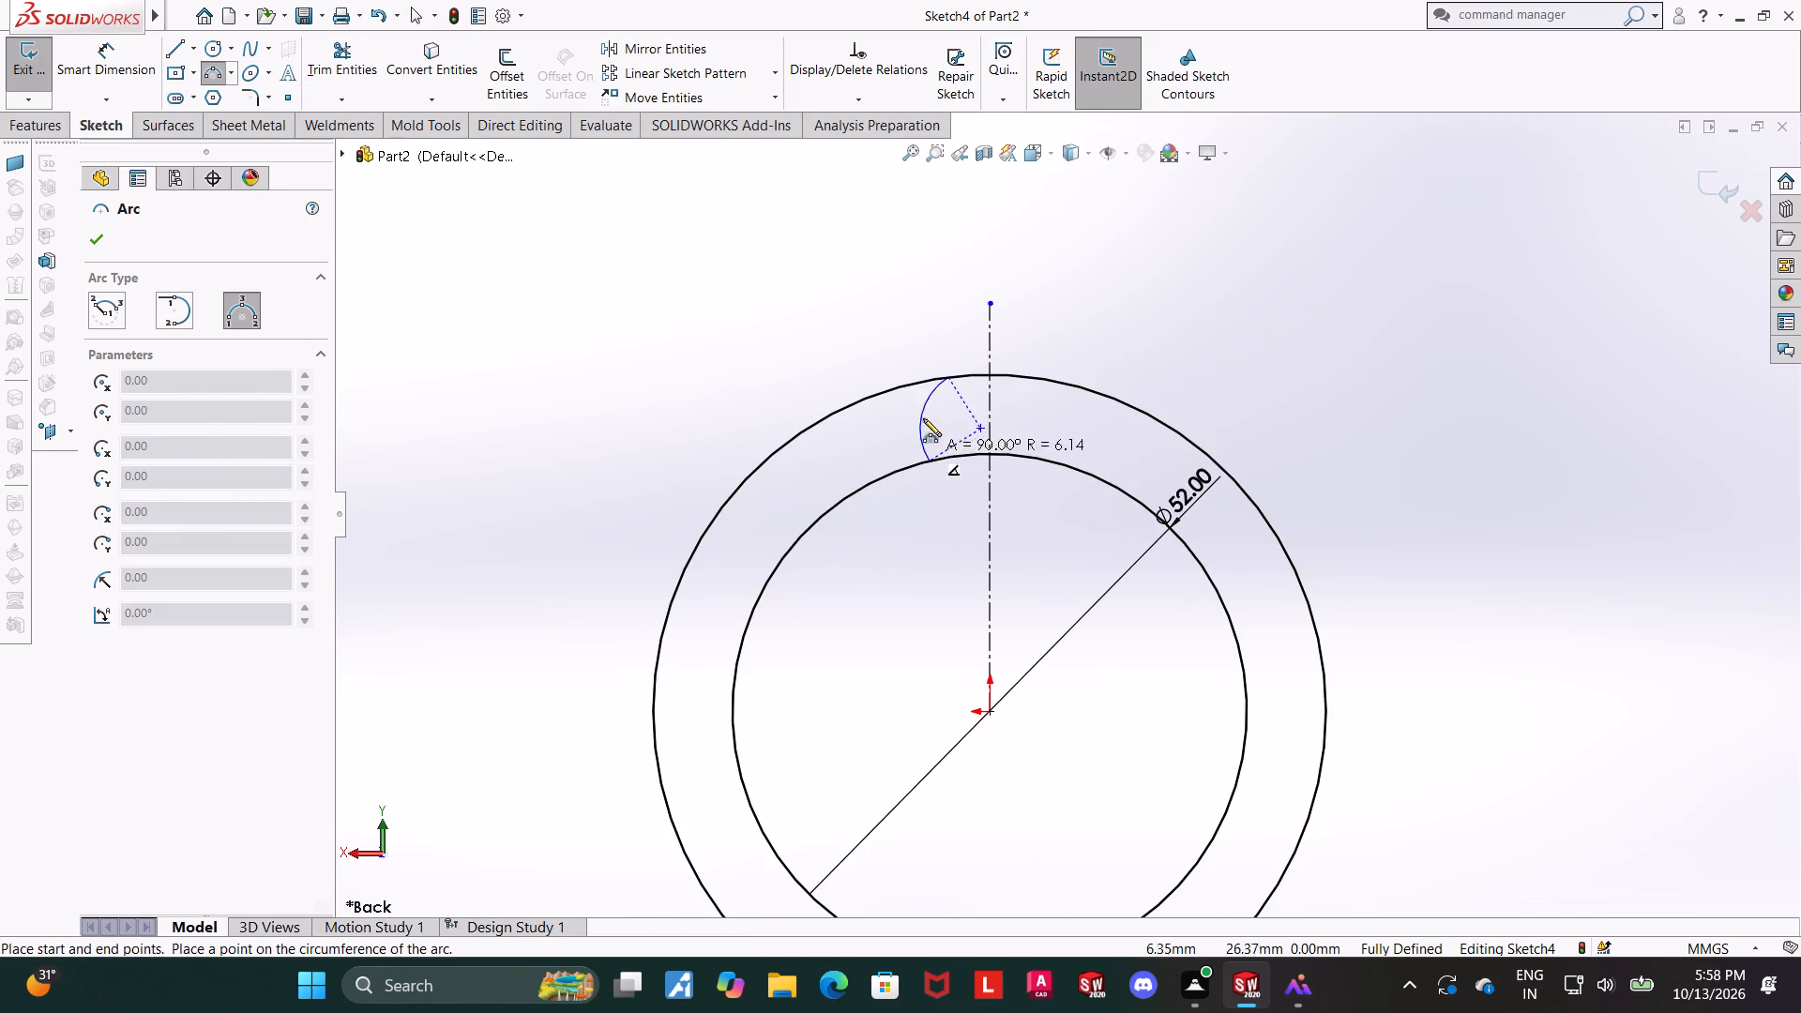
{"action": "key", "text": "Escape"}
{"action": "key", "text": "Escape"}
Draw a three-point arc bridging the inner and outer circles beside the centerline, its lower end about 7 mm from the centerline.
{"action": "left_click", "coordinate": [220, 71]}
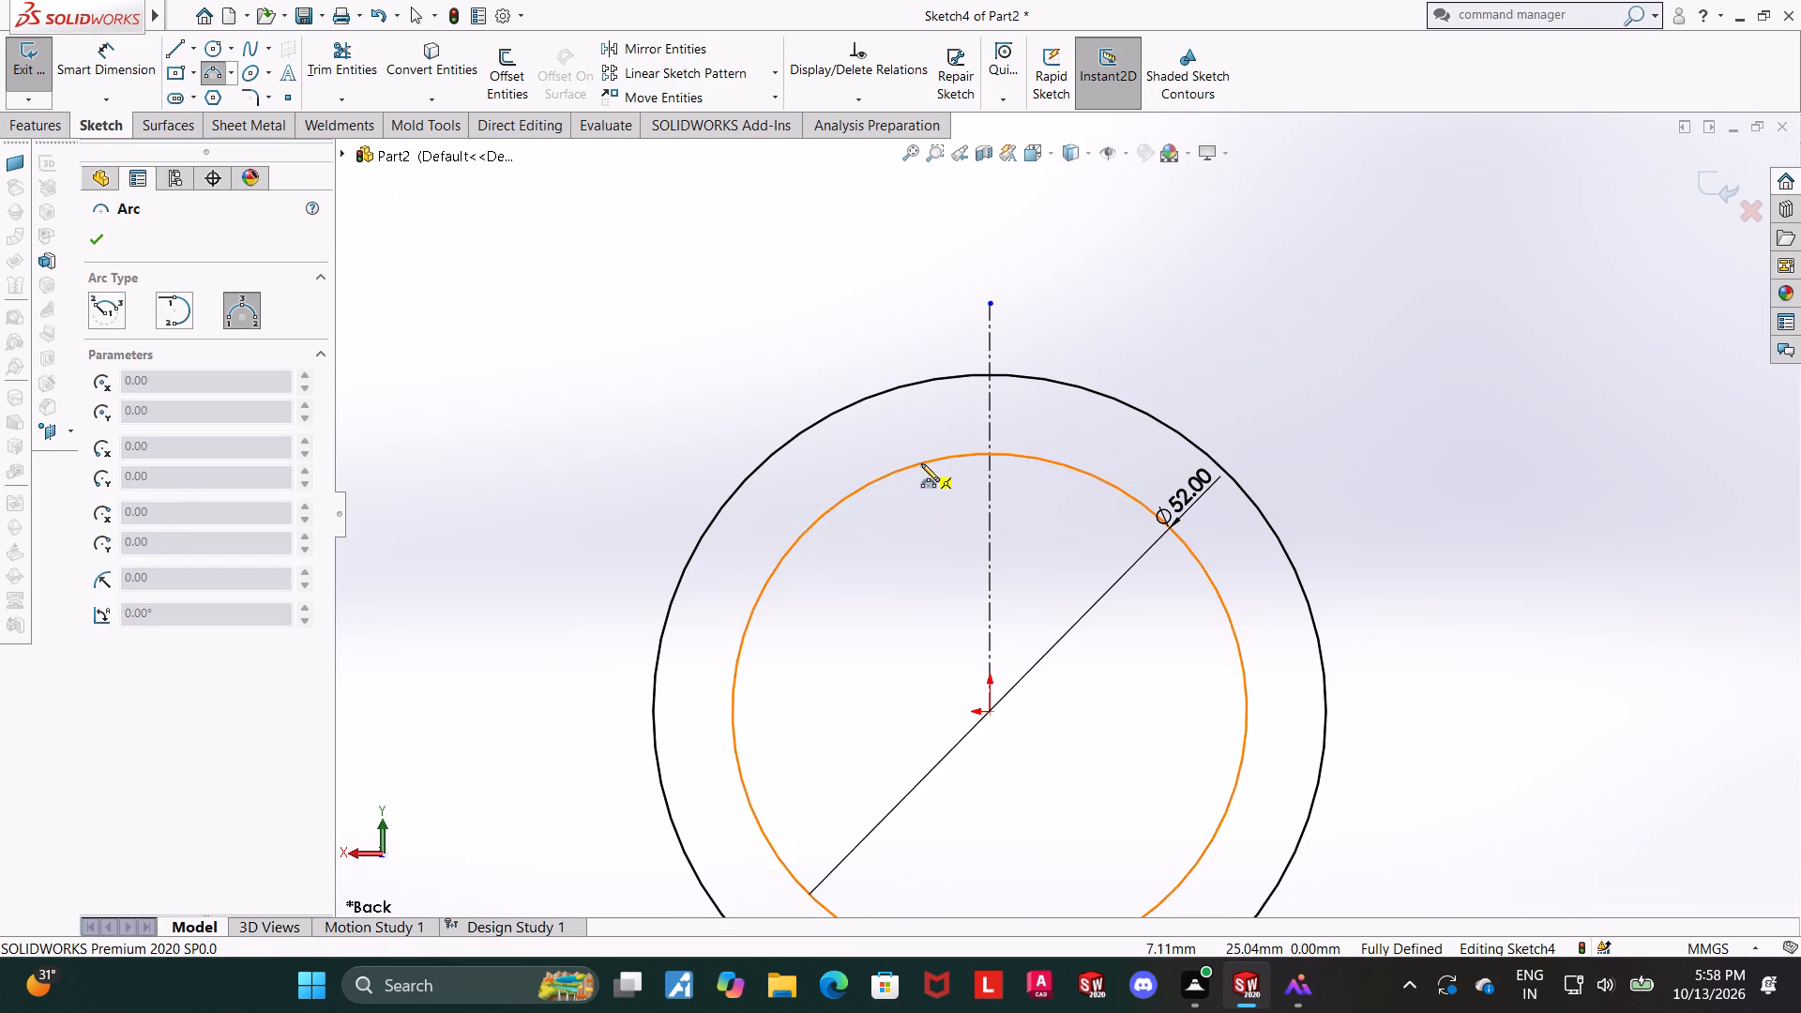
{"action": "left_click", "coordinate": [921, 463]}
{"action": "left_click", "coordinate": [966, 372]}
{"action": "left_click", "coordinate": [933, 401]}
{"action": "key", "text": "Escape"}
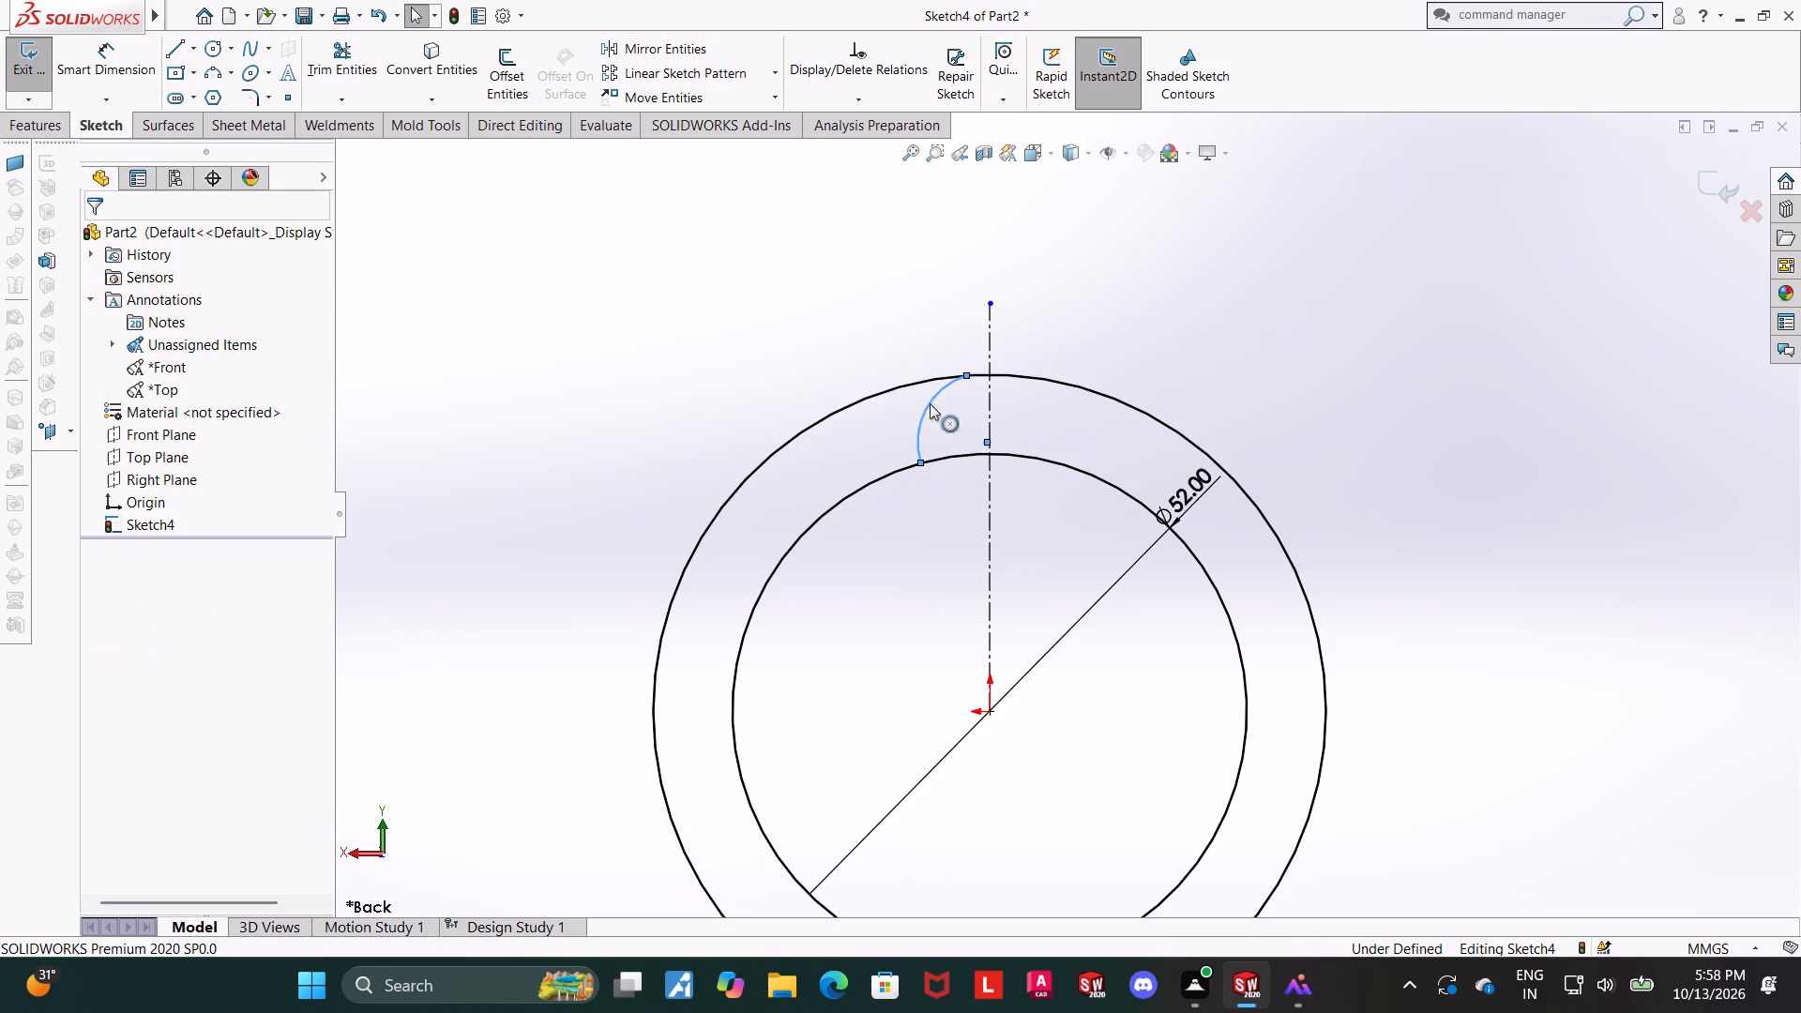
{"action": "key", "text": "Escape"}
Dimension the arc's upper endpoint at 1.5 mm from the vertical centerline.
{"action": "left_click", "coordinate": [121, 71]}
{"action": "scroll", "coordinate": [1018, 419], "scroll_direction": "down", "scroll_amount": 3}
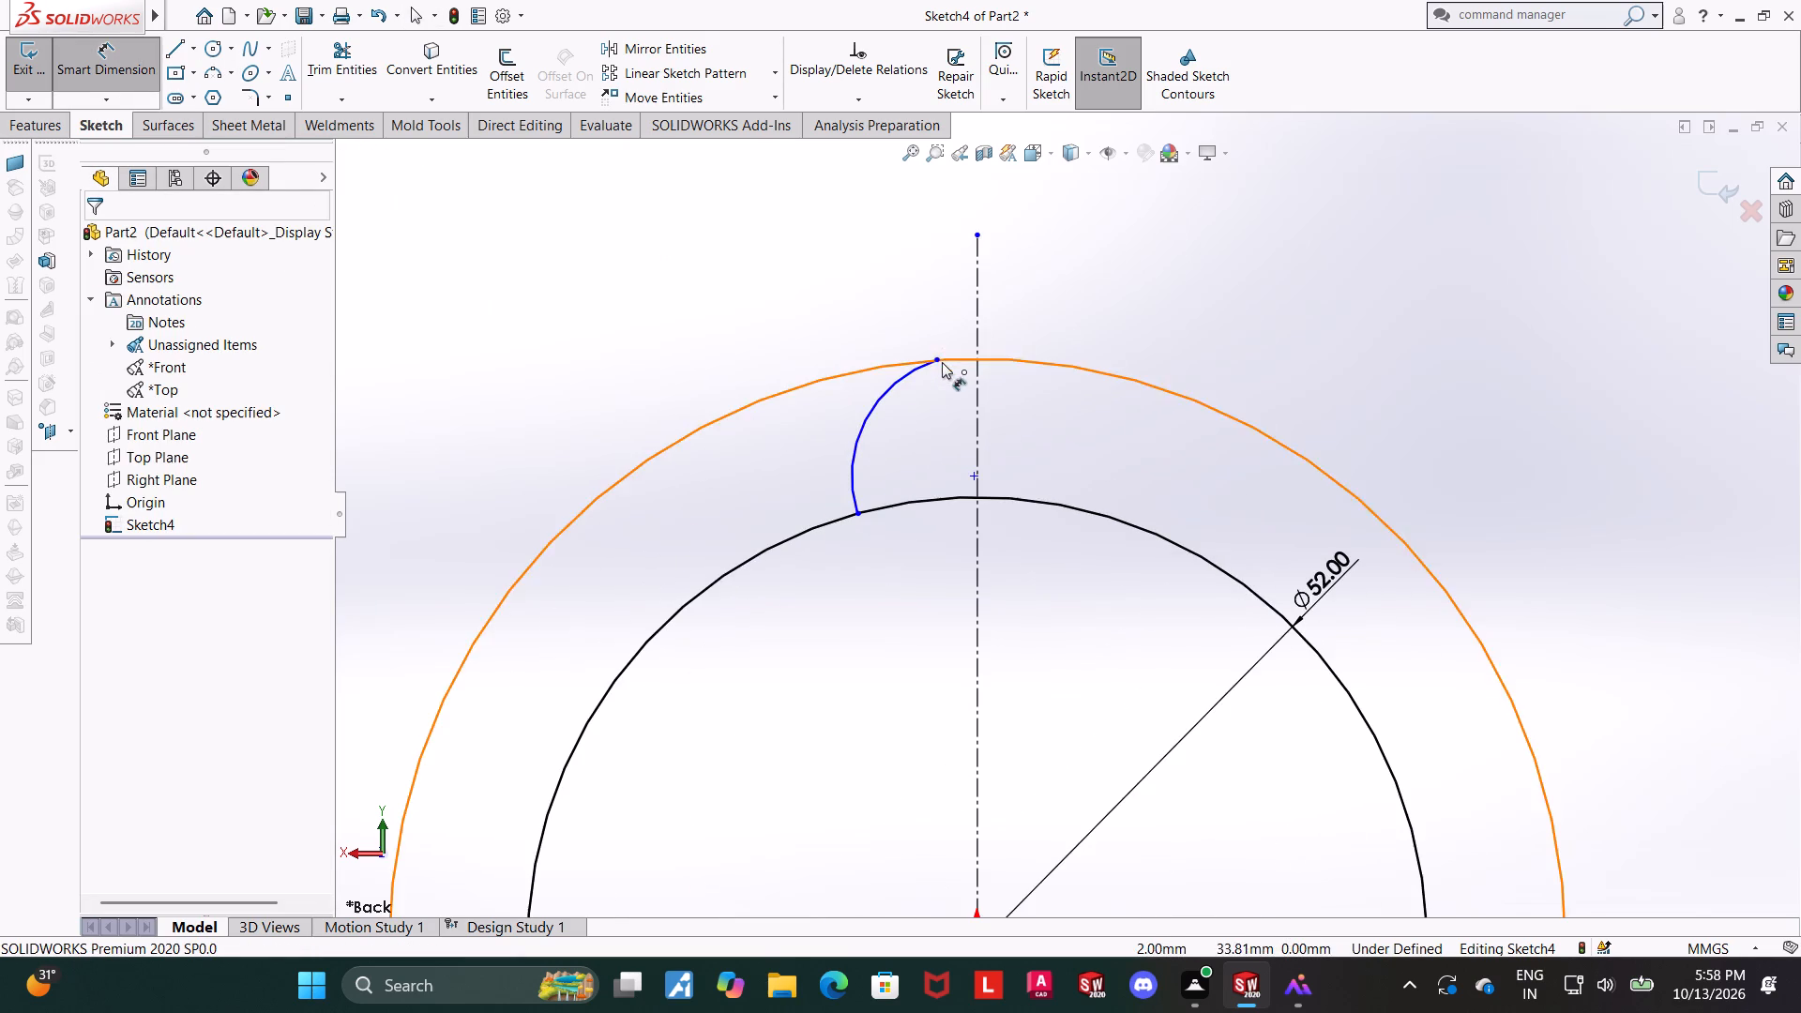
{"action": "left_click", "coordinate": [940, 356]}
{"action": "left_click", "coordinate": [980, 367], "text": "ctrl"}
{"action": "left_click", "coordinate": [954, 303]}
{"action": "type", "text": "1.5"}
{"action": "key", "text": "Return"}
{"action": "key", "text": "Escape"}
{"action": "key", "text": "Escape"}
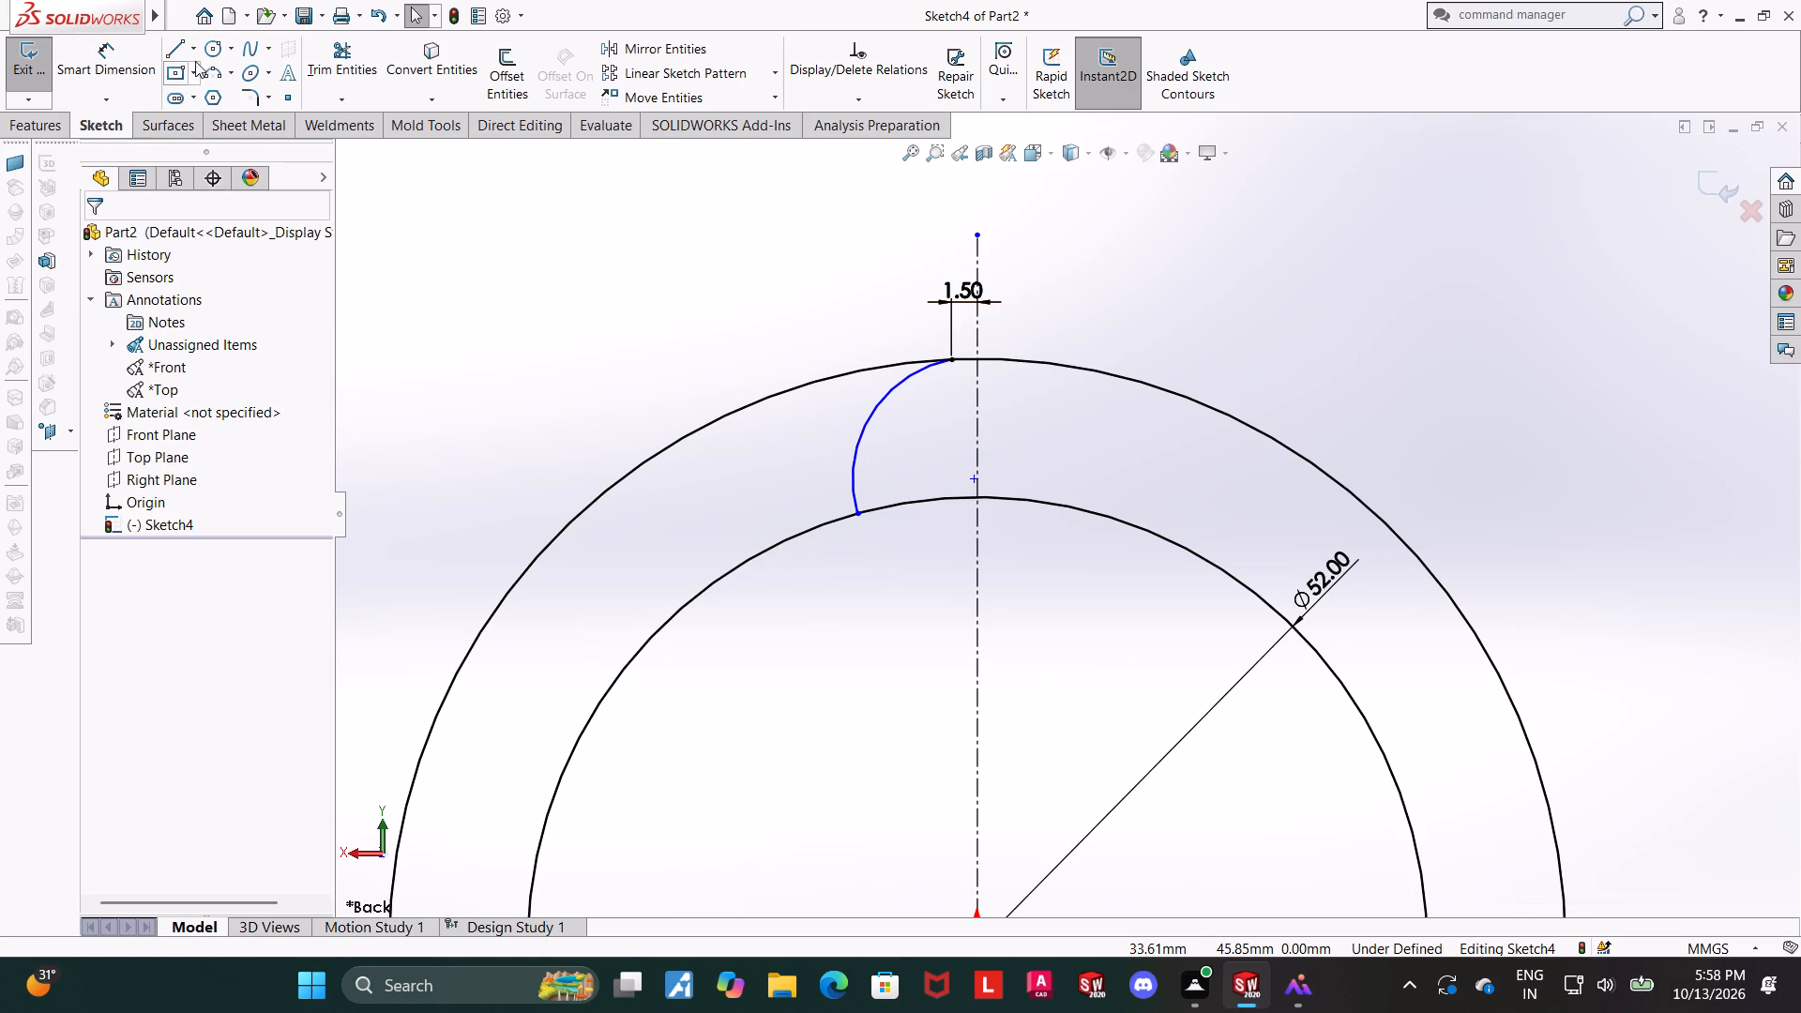
Dimension the arc's lower endpoint at 3.5 mm from the vertical centerline.
{"action": "left_click", "coordinate": [125, 59]}
{"action": "left_click", "coordinate": [858, 514]}
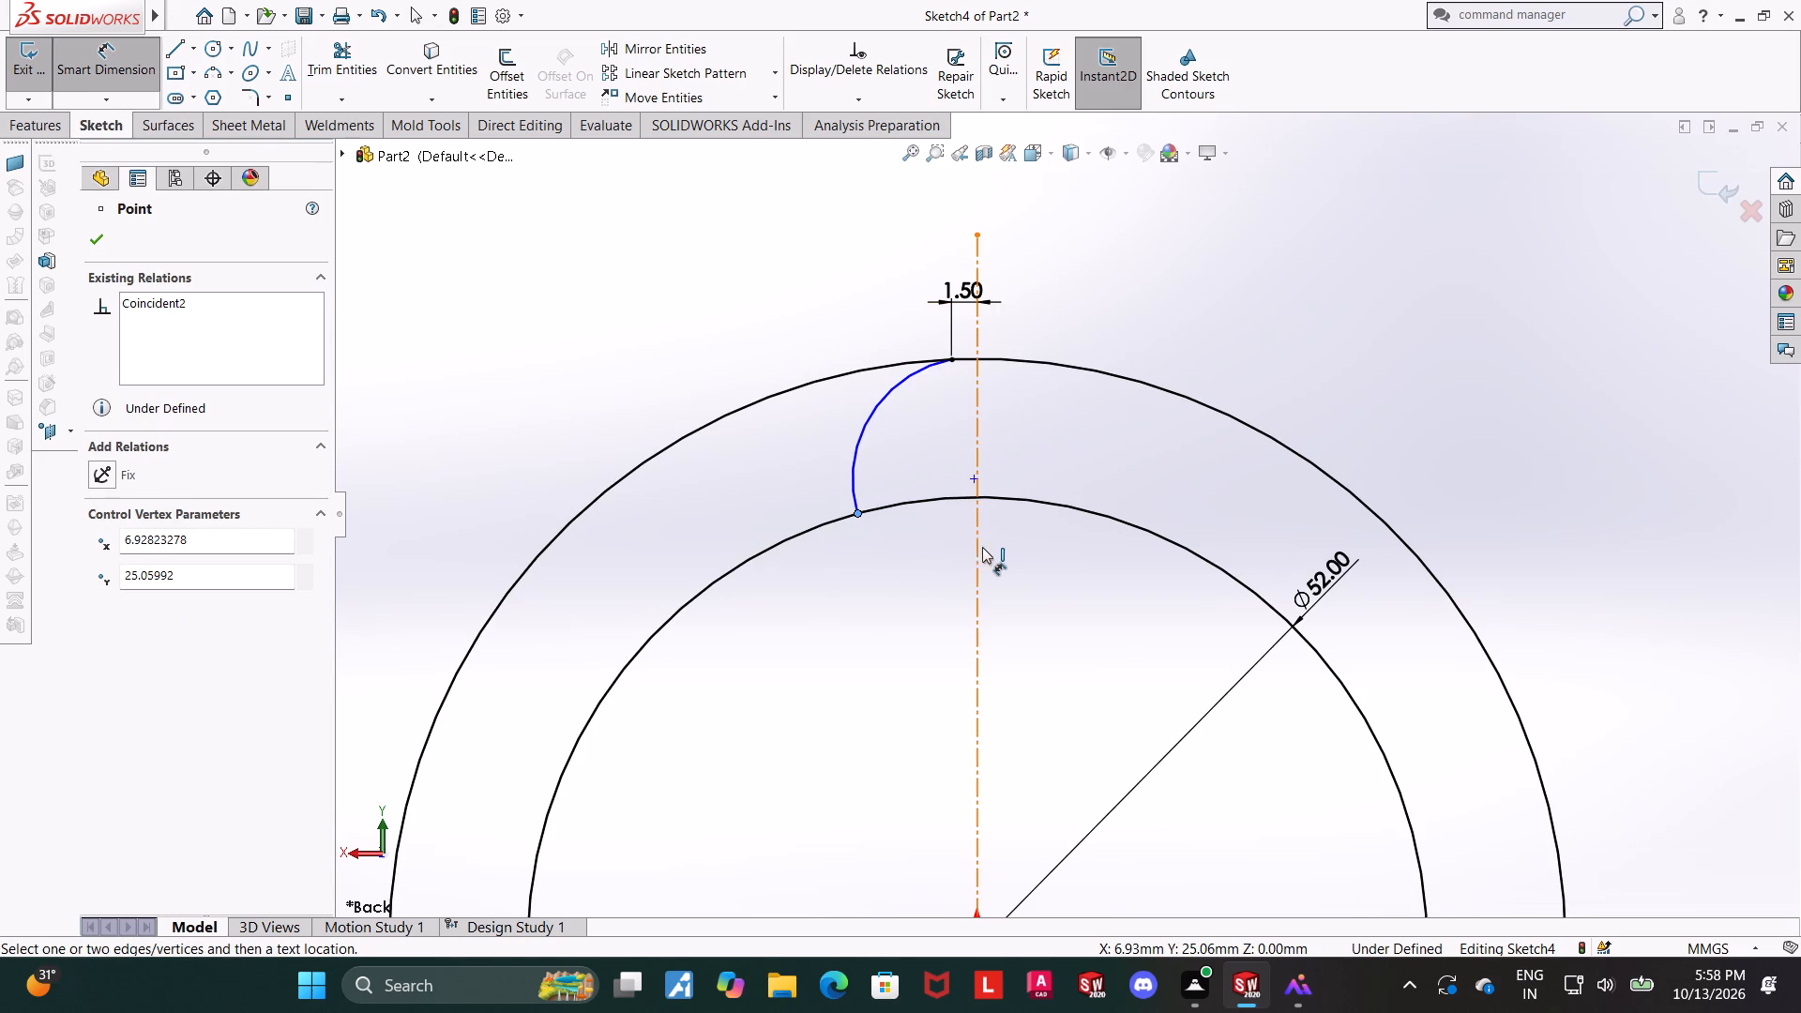
{"action": "left_click", "coordinate": [978, 547]}
{"action": "left_click", "coordinate": [929, 571]}
{"action": "type", "text": "3.5"}
{"action": "key", "text": "Return"}
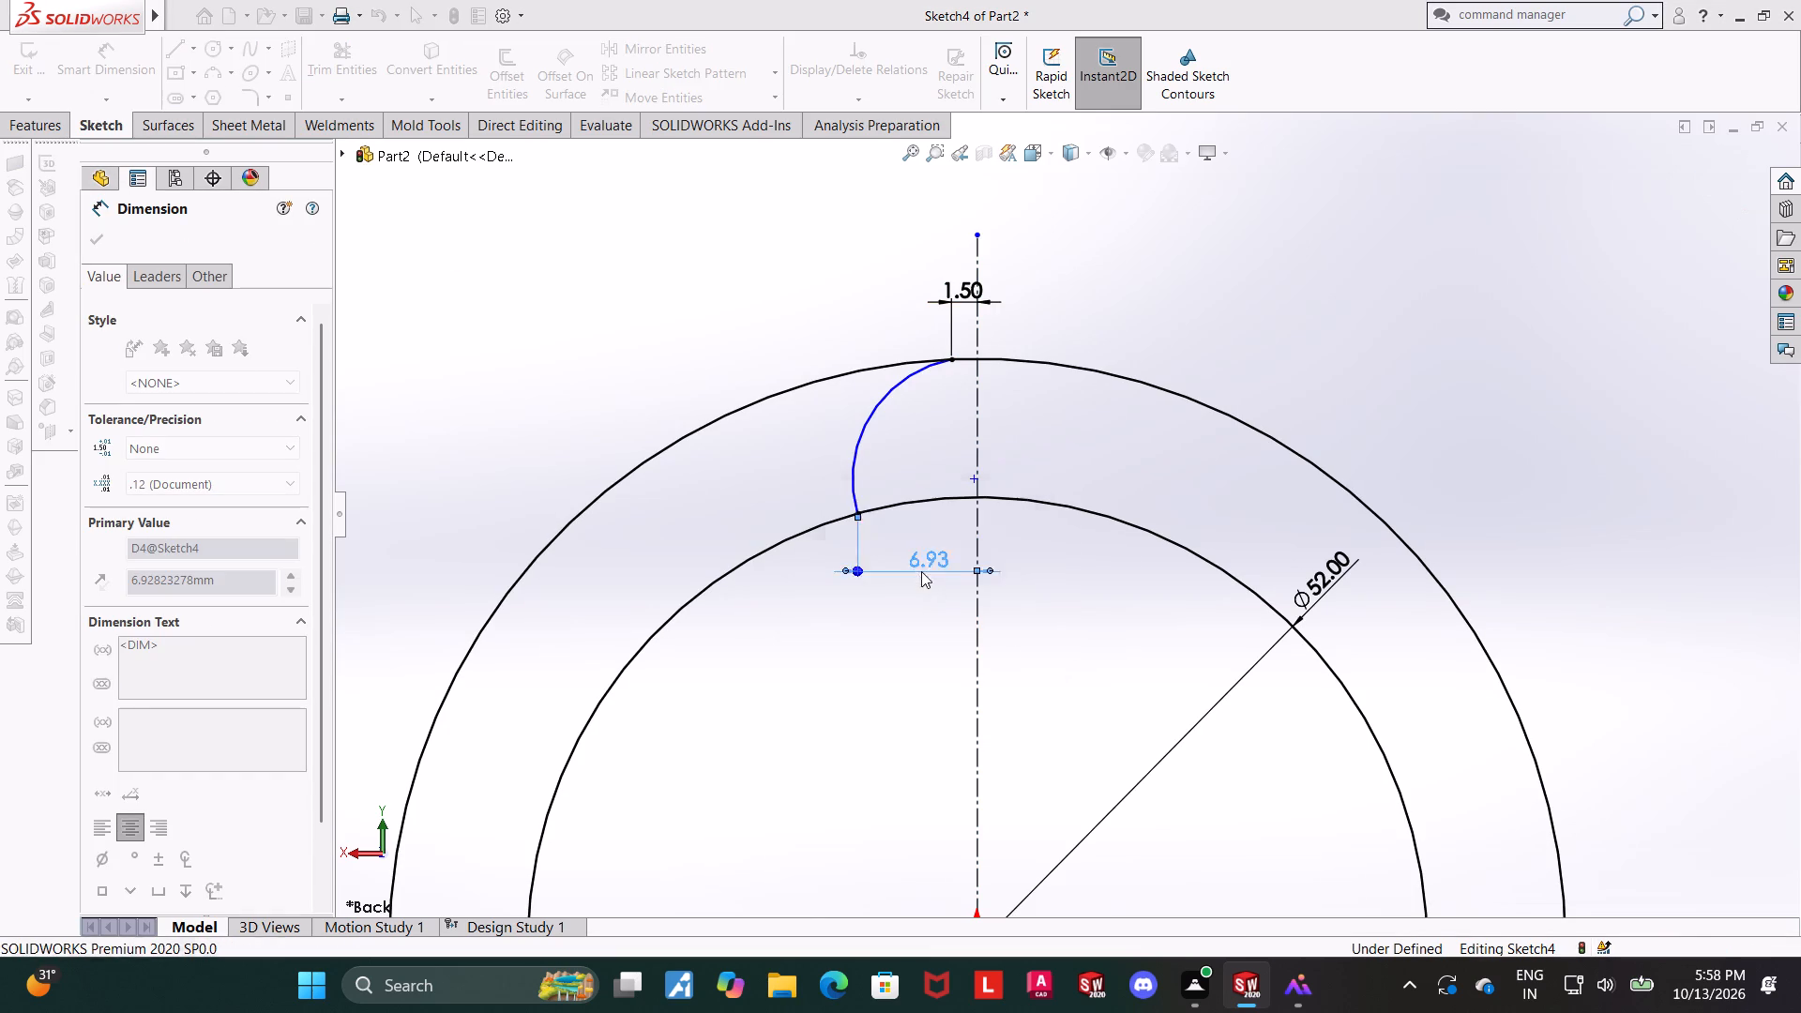
{"action": "key", "text": "Escape"}
{"action": "key", "text": "Escape"}
Dimension the tooth flank arc with a radius of 16 mm.
{"action": "left_click", "coordinate": [135, 61]}
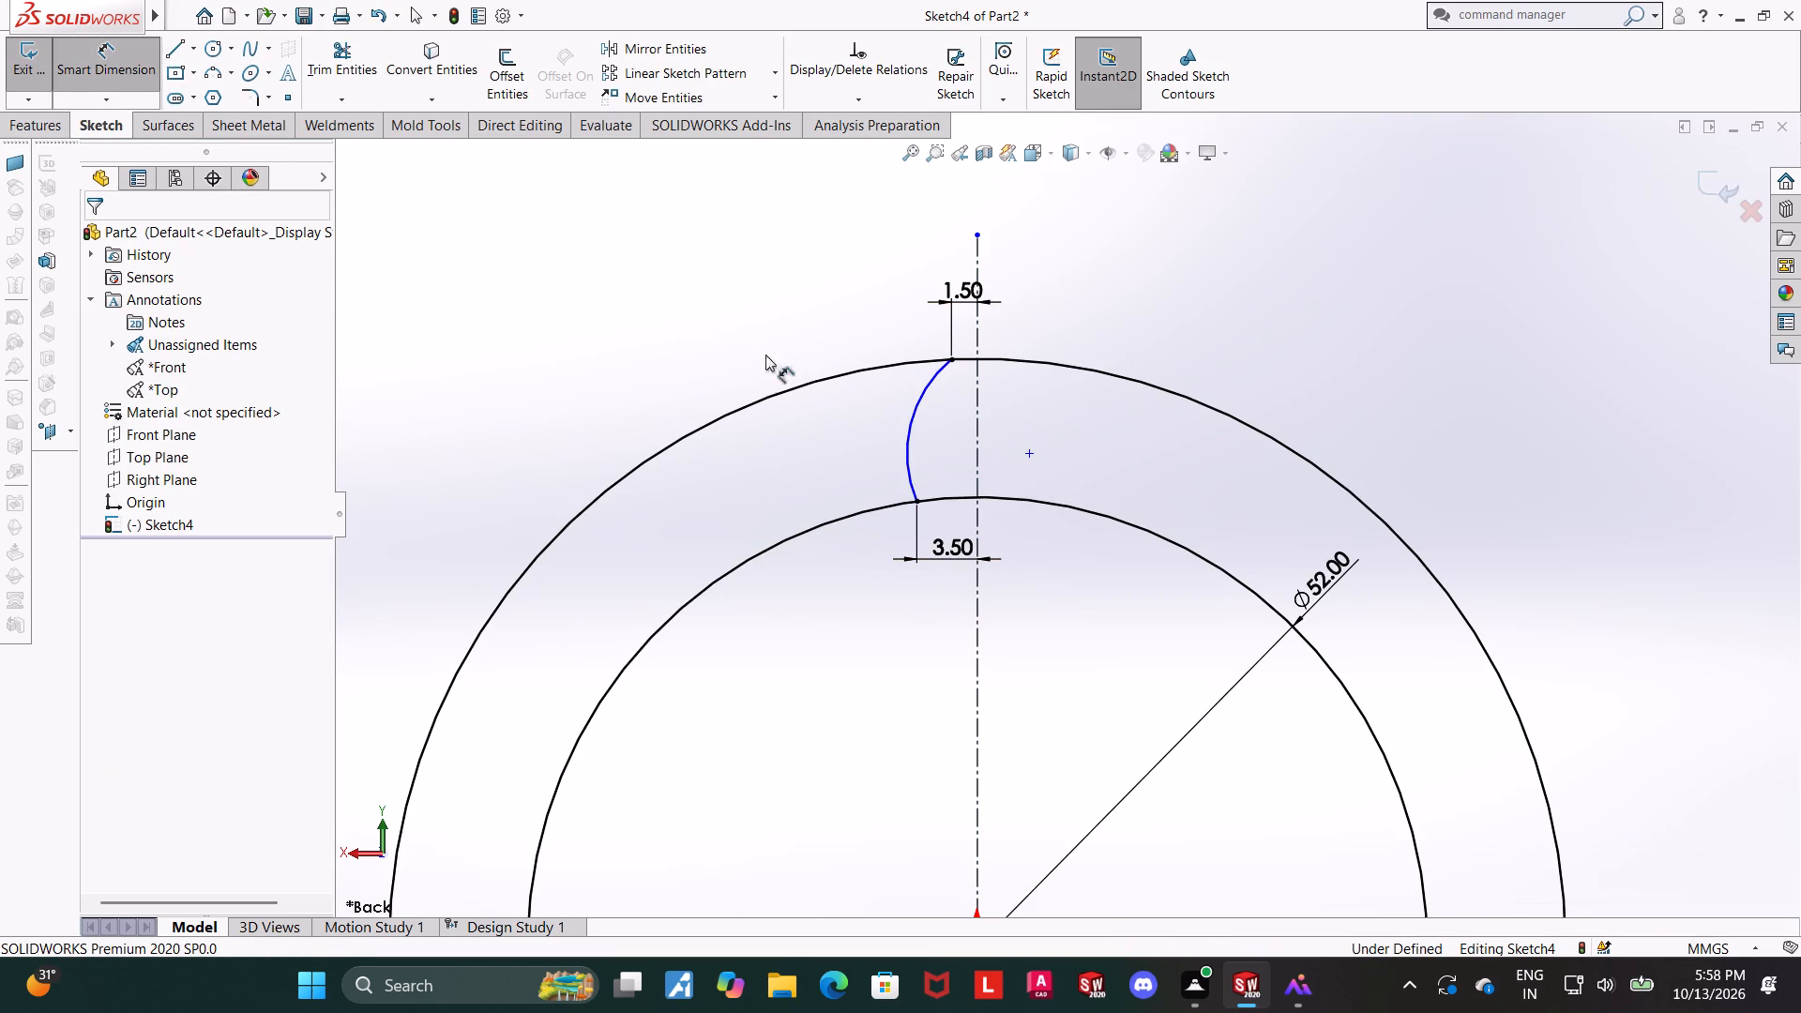
{"action": "left_click", "coordinate": [913, 442]}
{"action": "left_click", "coordinate": [856, 404]}
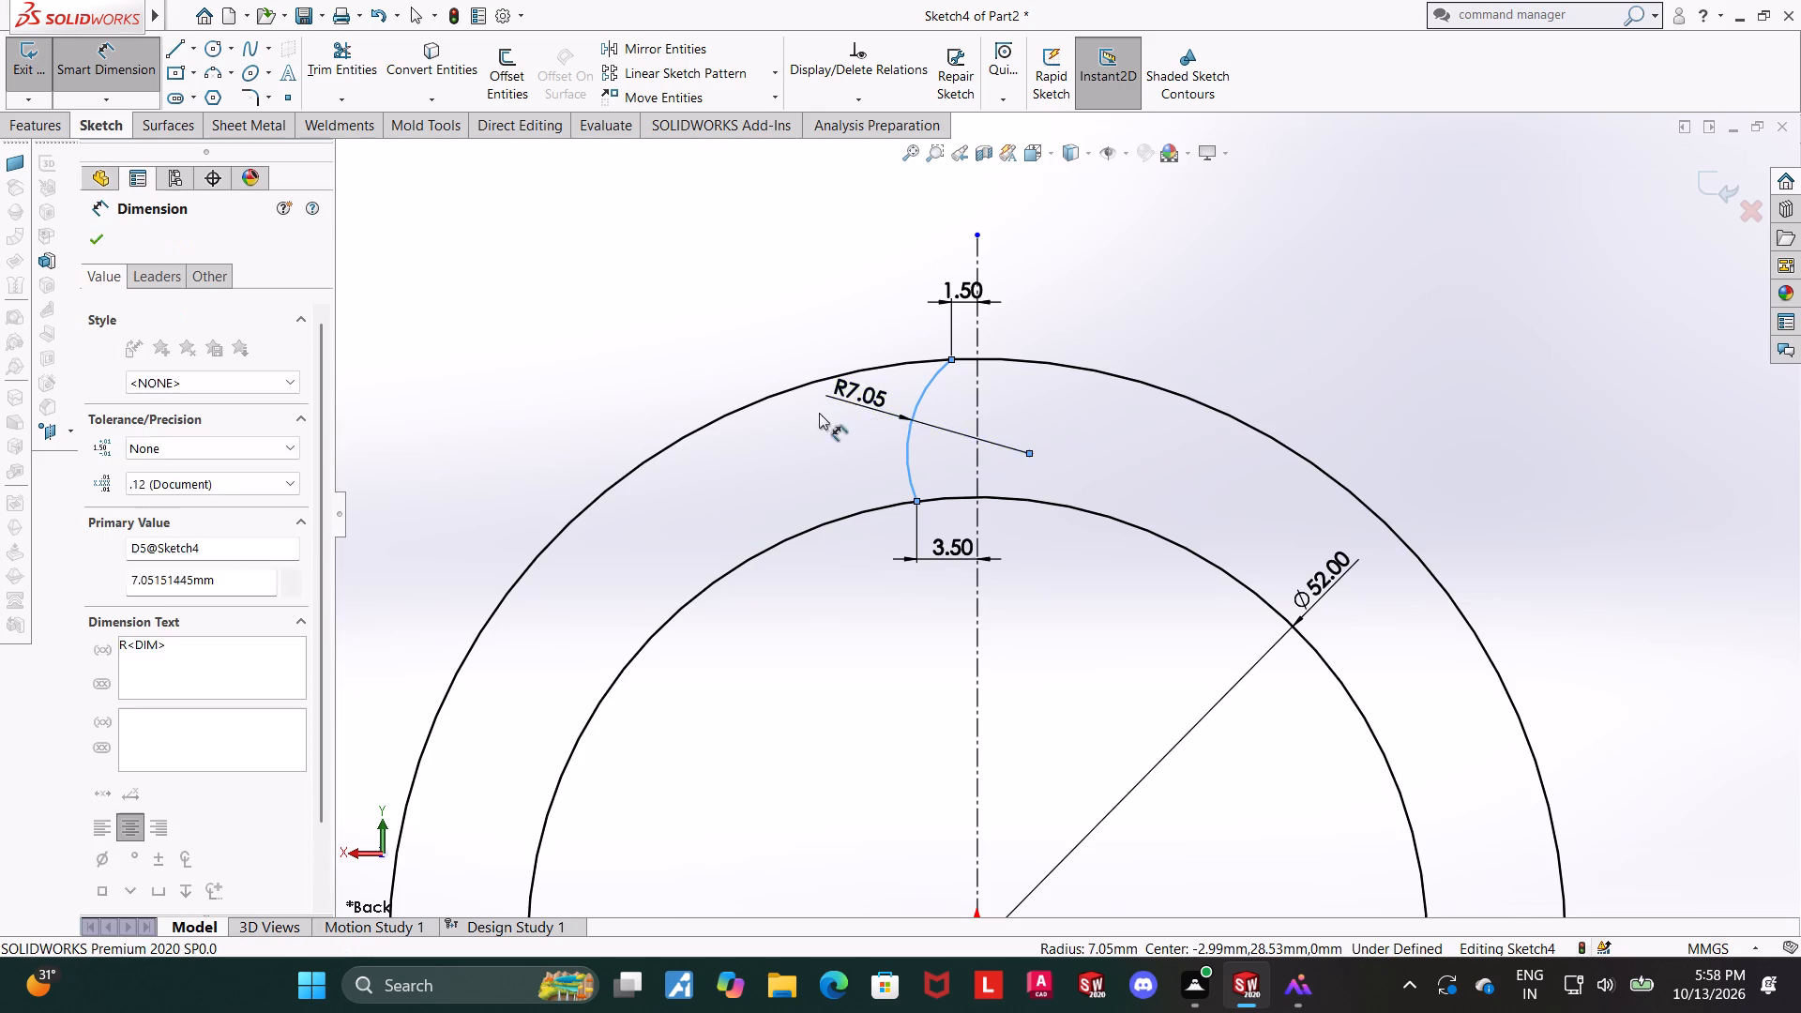
{"action": "type", "text": "16"}
{"action": "key", "text": "Return"}
{"action": "key", "text": "Escape"}
{"action": "key", "text": "Escape"}
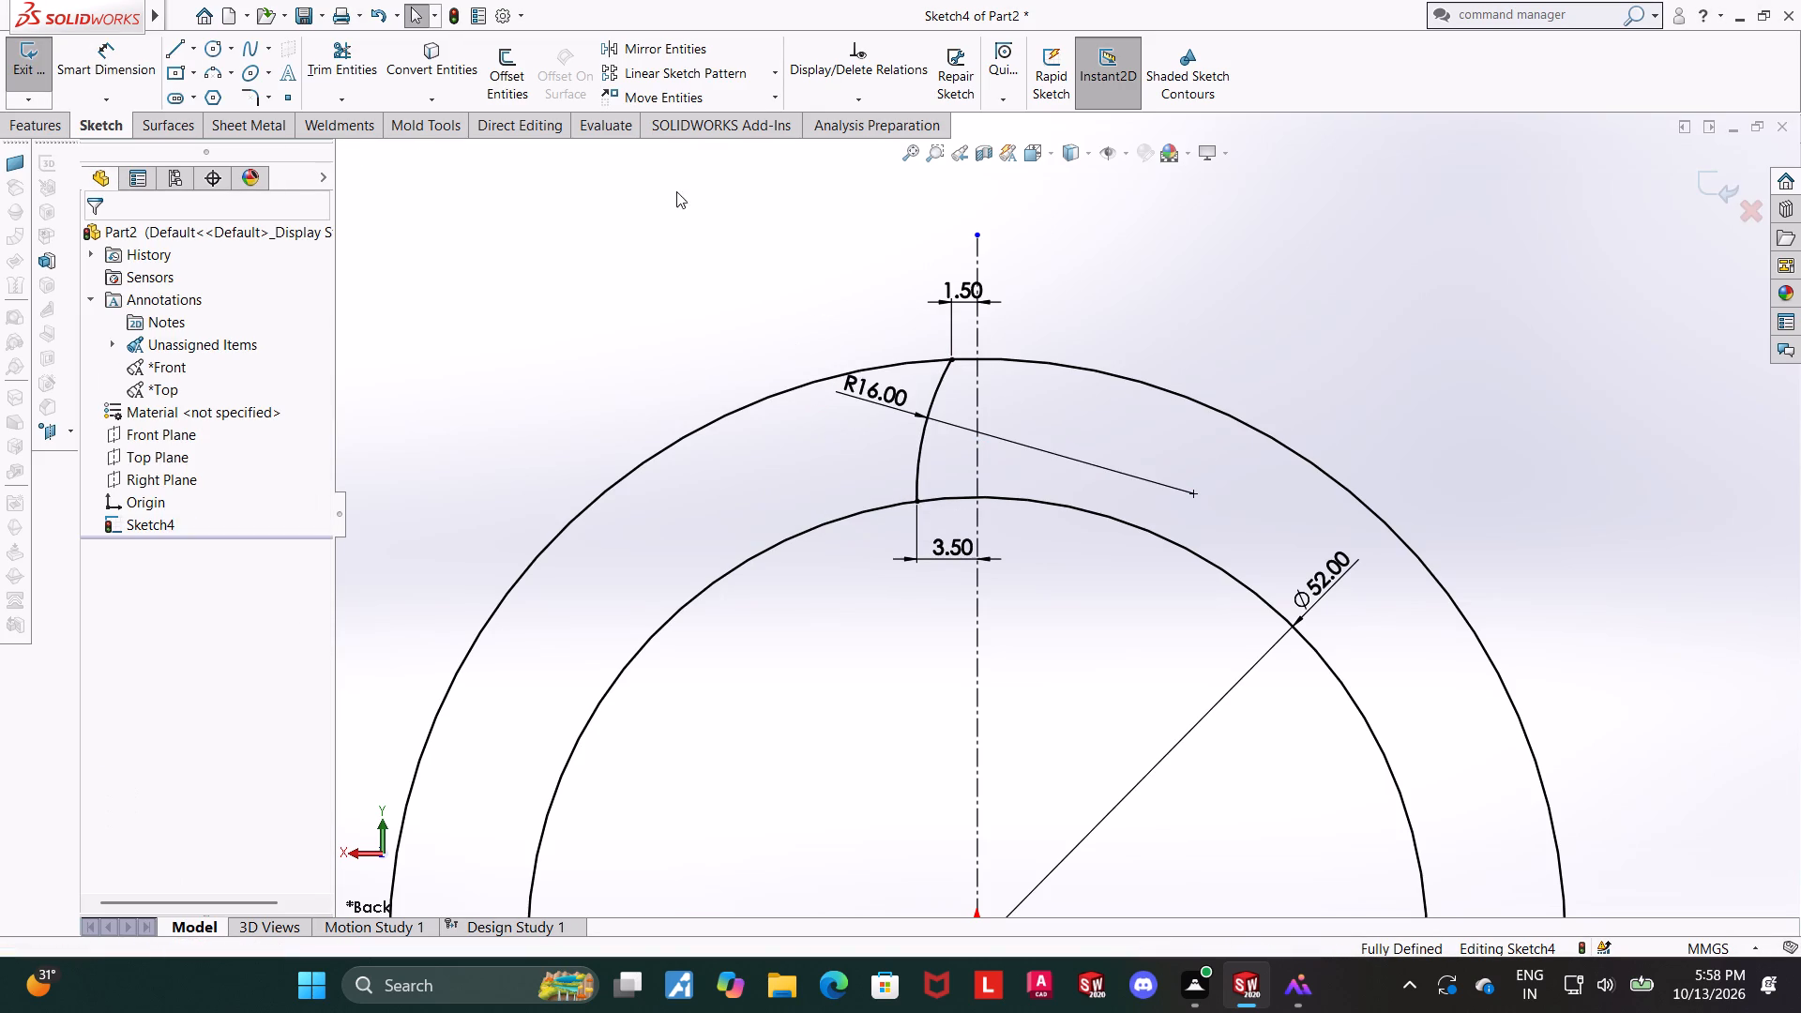
Mirror the 16 mm radius arc about the vertical centerline, keeping the original, to form both tooth flanks.
{"action": "left_click", "coordinate": [622, 53]}
{"action": "left_click", "coordinate": [925, 441]}
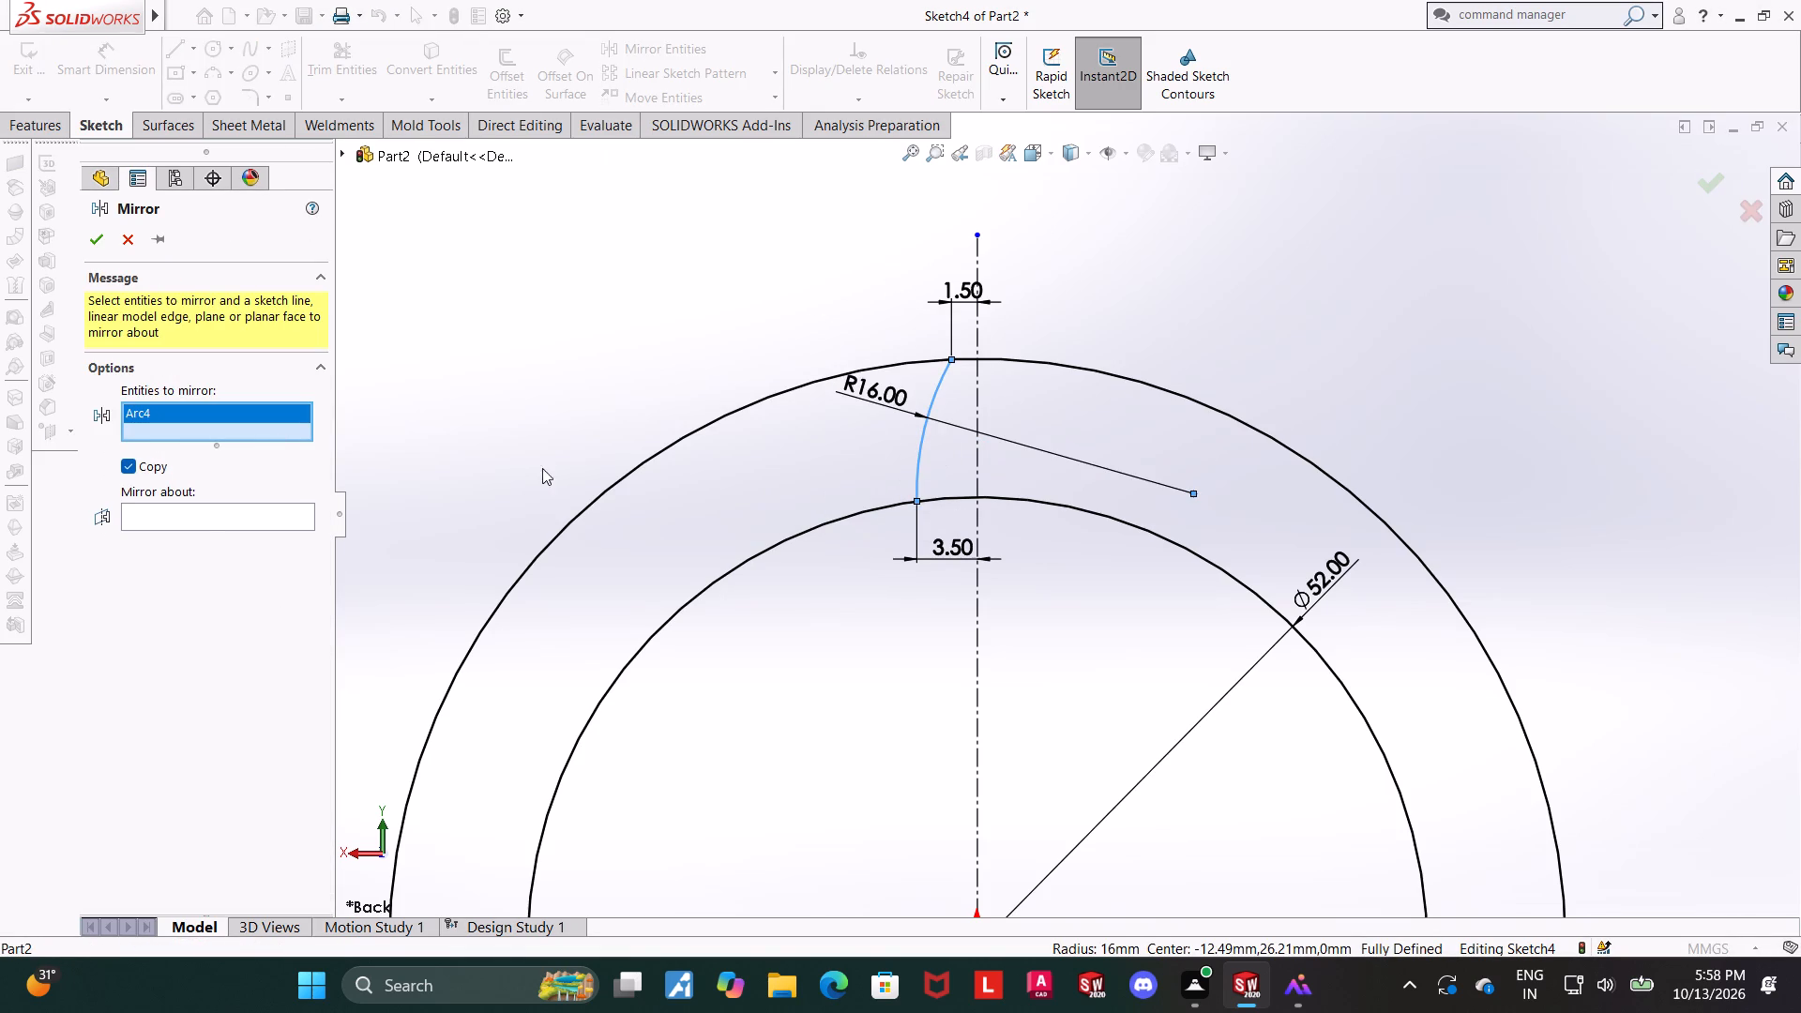
{"action": "left_click", "coordinate": [198, 514]}
{"action": "left_click", "coordinate": [977, 463]}
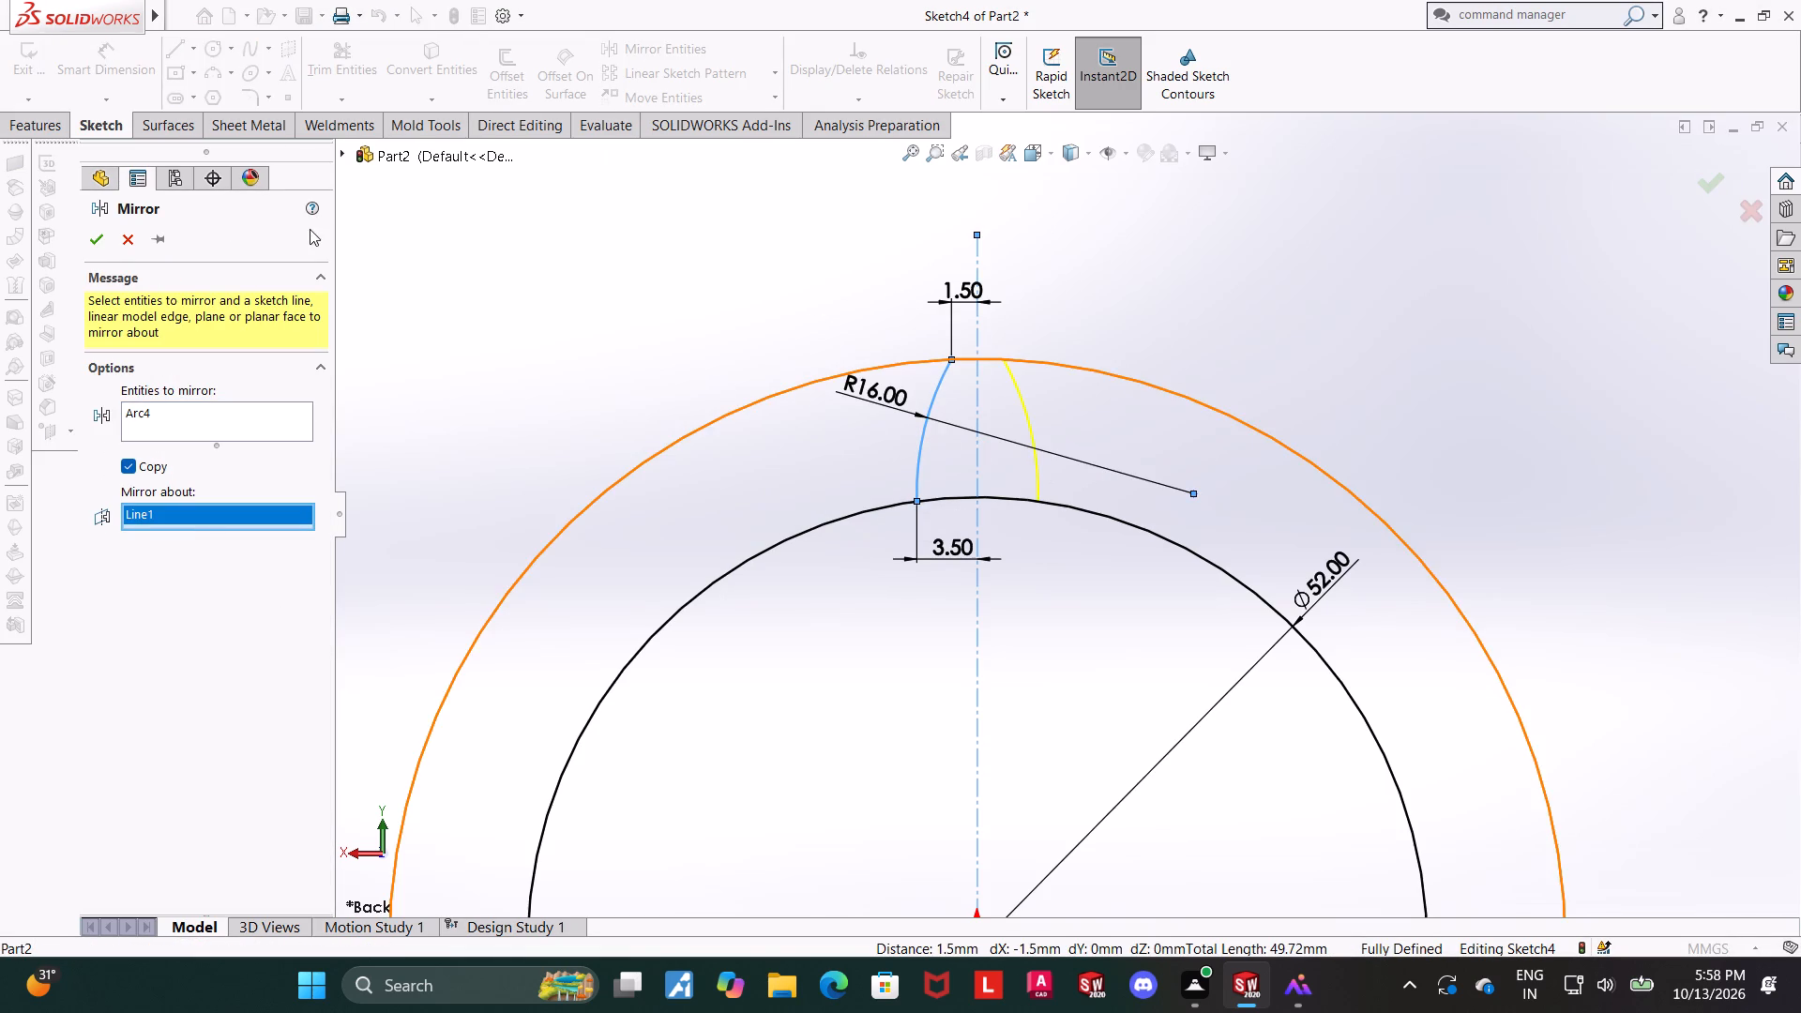
{"action": "left_click", "coordinate": [102, 233]}
Circular-pattern both tooth flank arcs around the origin with 12 equally spaced instances over 360 degrees.
{"action": "scroll", "coordinate": [1055, 429], "scroll_direction": "up", "scroll_amount": 3}
{"action": "scroll", "coordinate": [1395, 624], "scroll_direction": "up", "scroll_amount": 2}
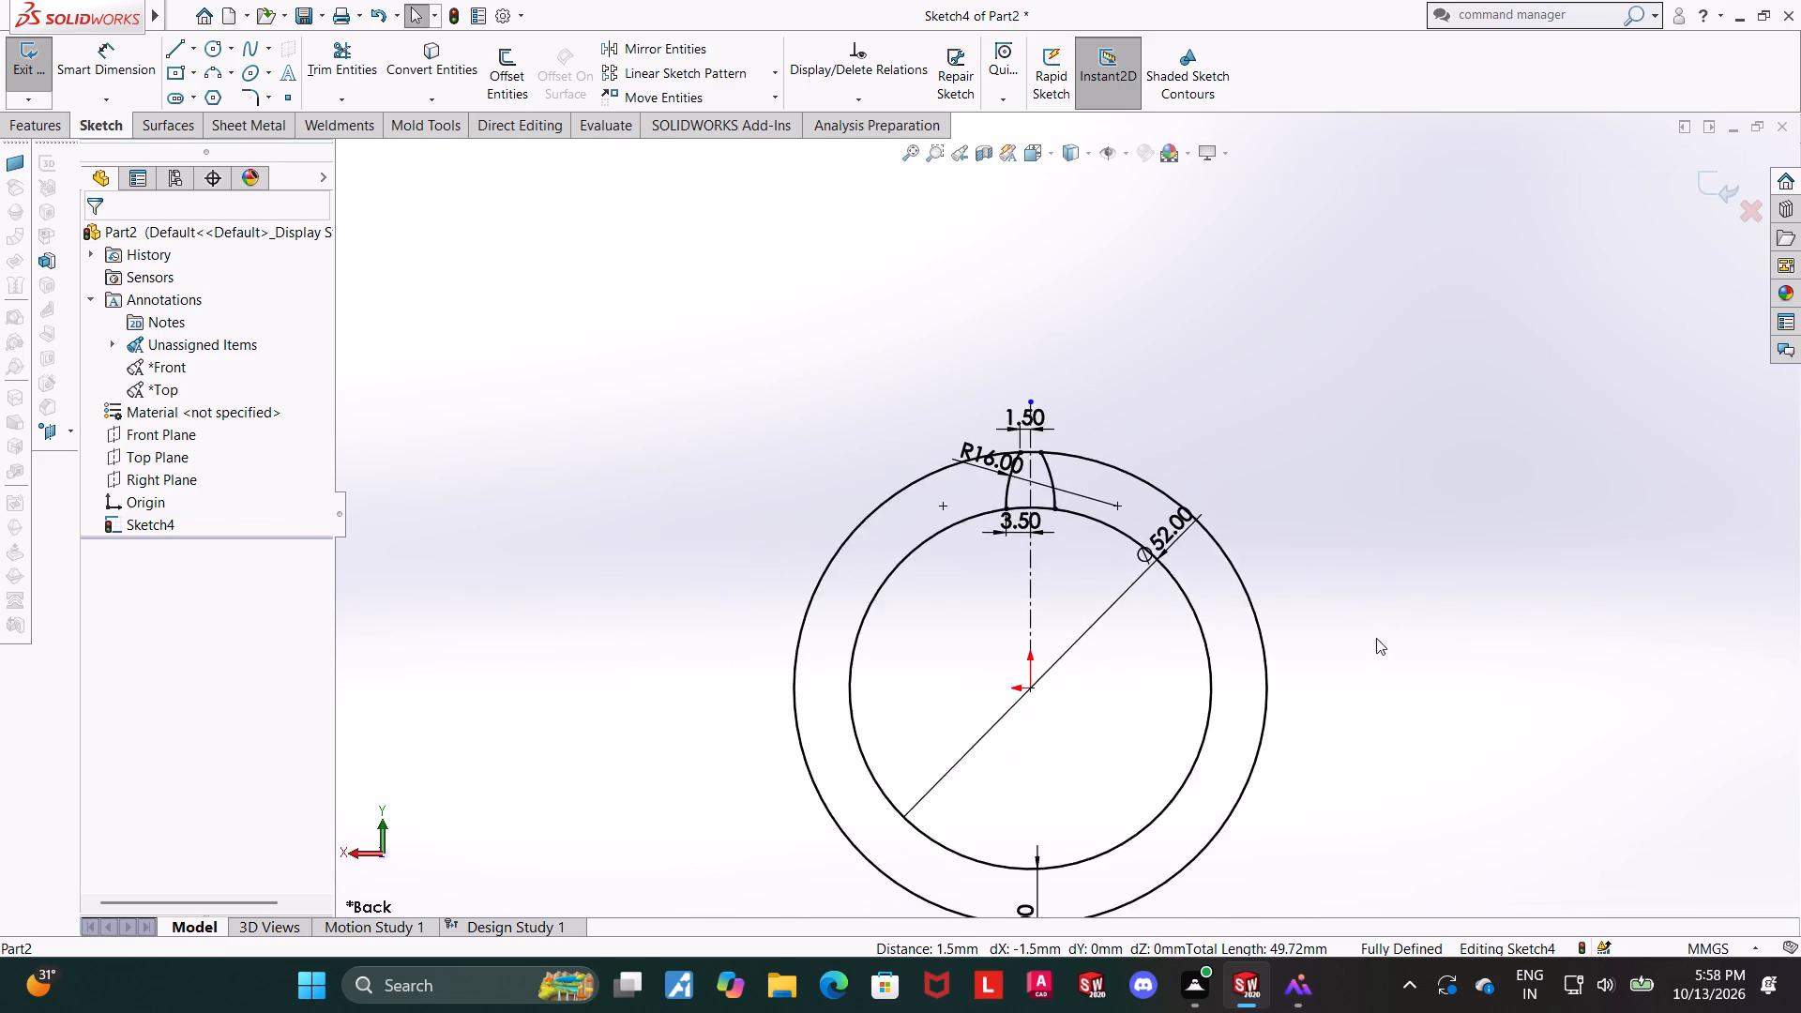
{"action": "scroll", "coordinate": [1357, 651], "scroll_direction": "down", "scroll_amount": 2}
{"action": "key", "text": "Escape"}
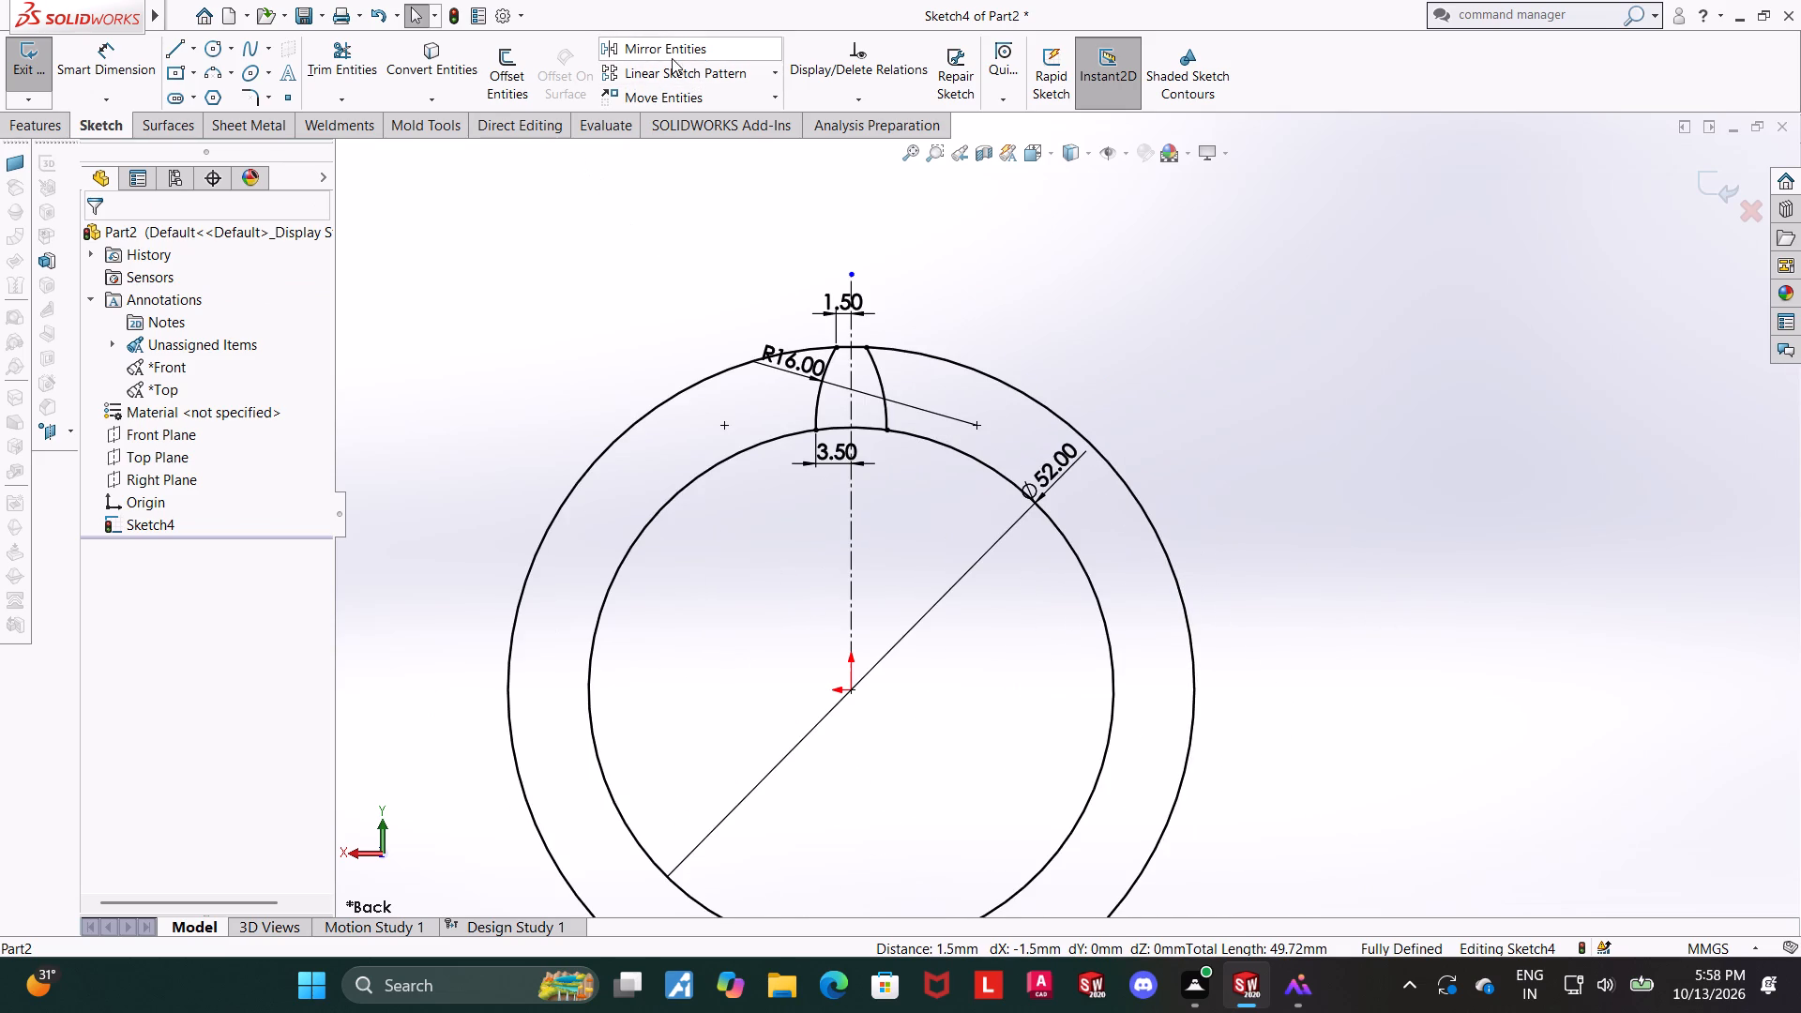
{"action": "left_click", "coordinate": [776, 74]}
{"action": "left_click", "coordinate": [719, 114]}
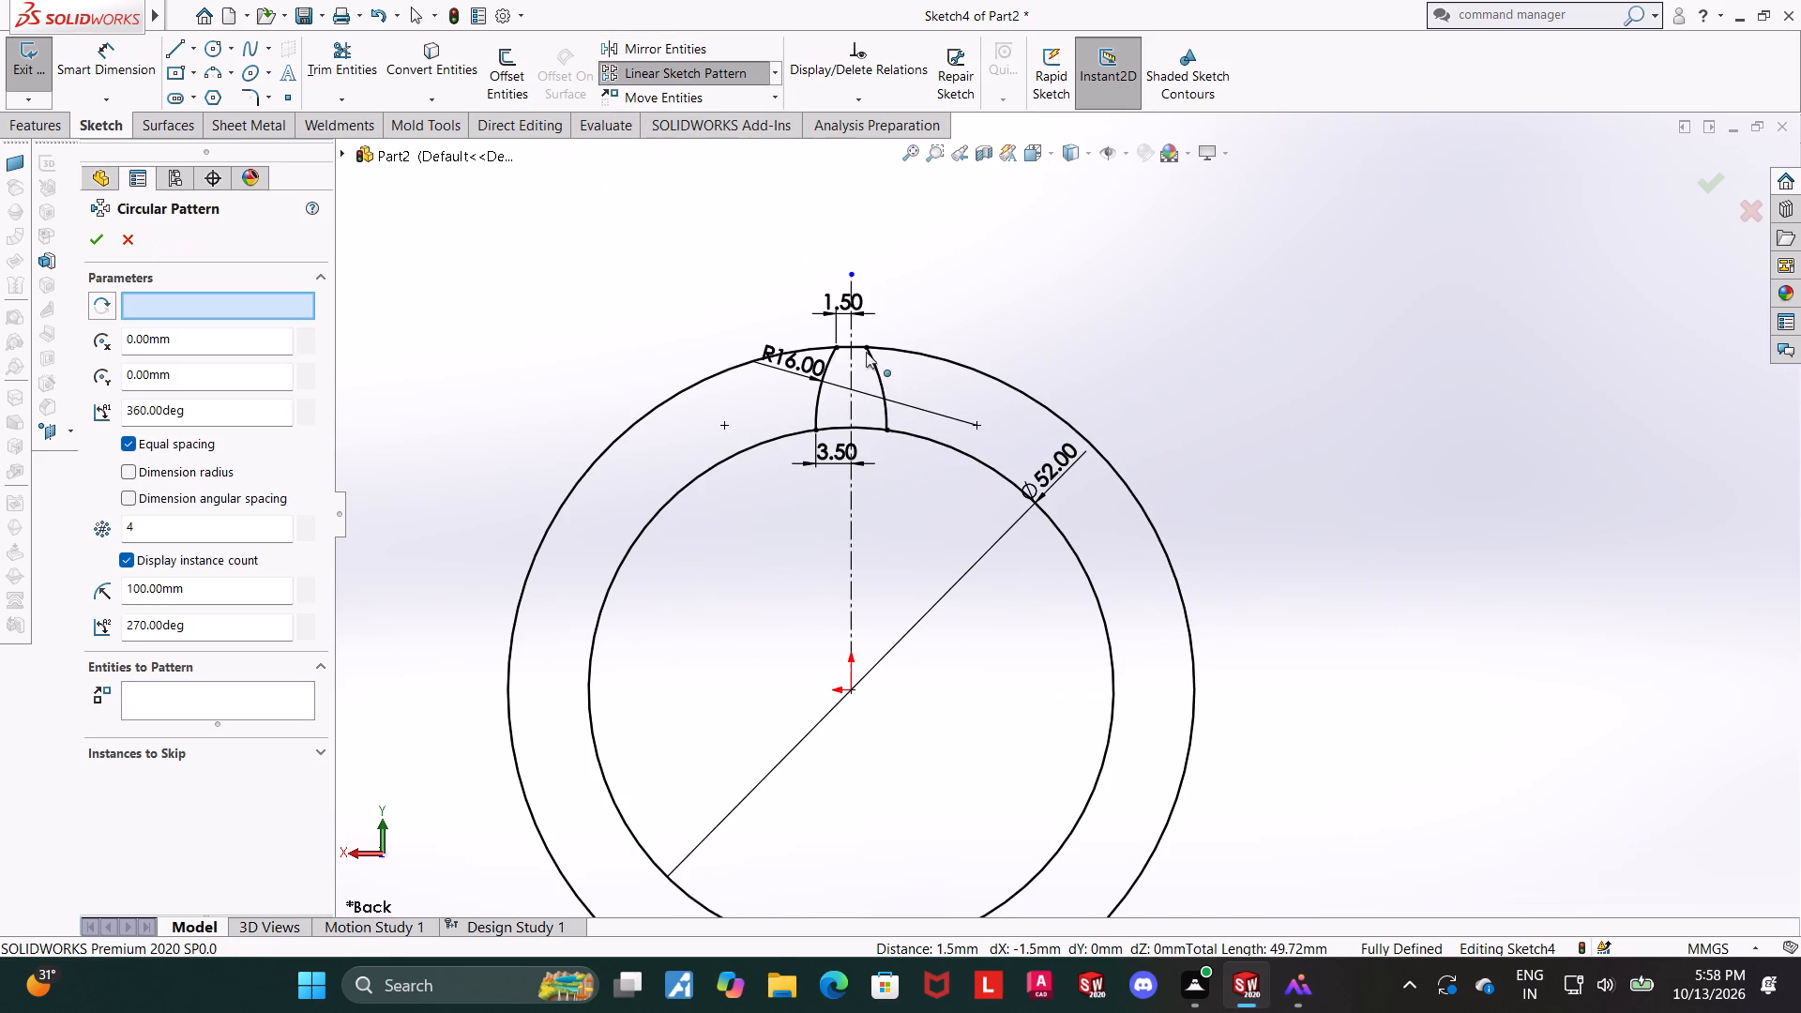
{"action": "left_click", "coordinate": [879, 363]}
{"action": "left_click", "coordinate": [819, 385]}
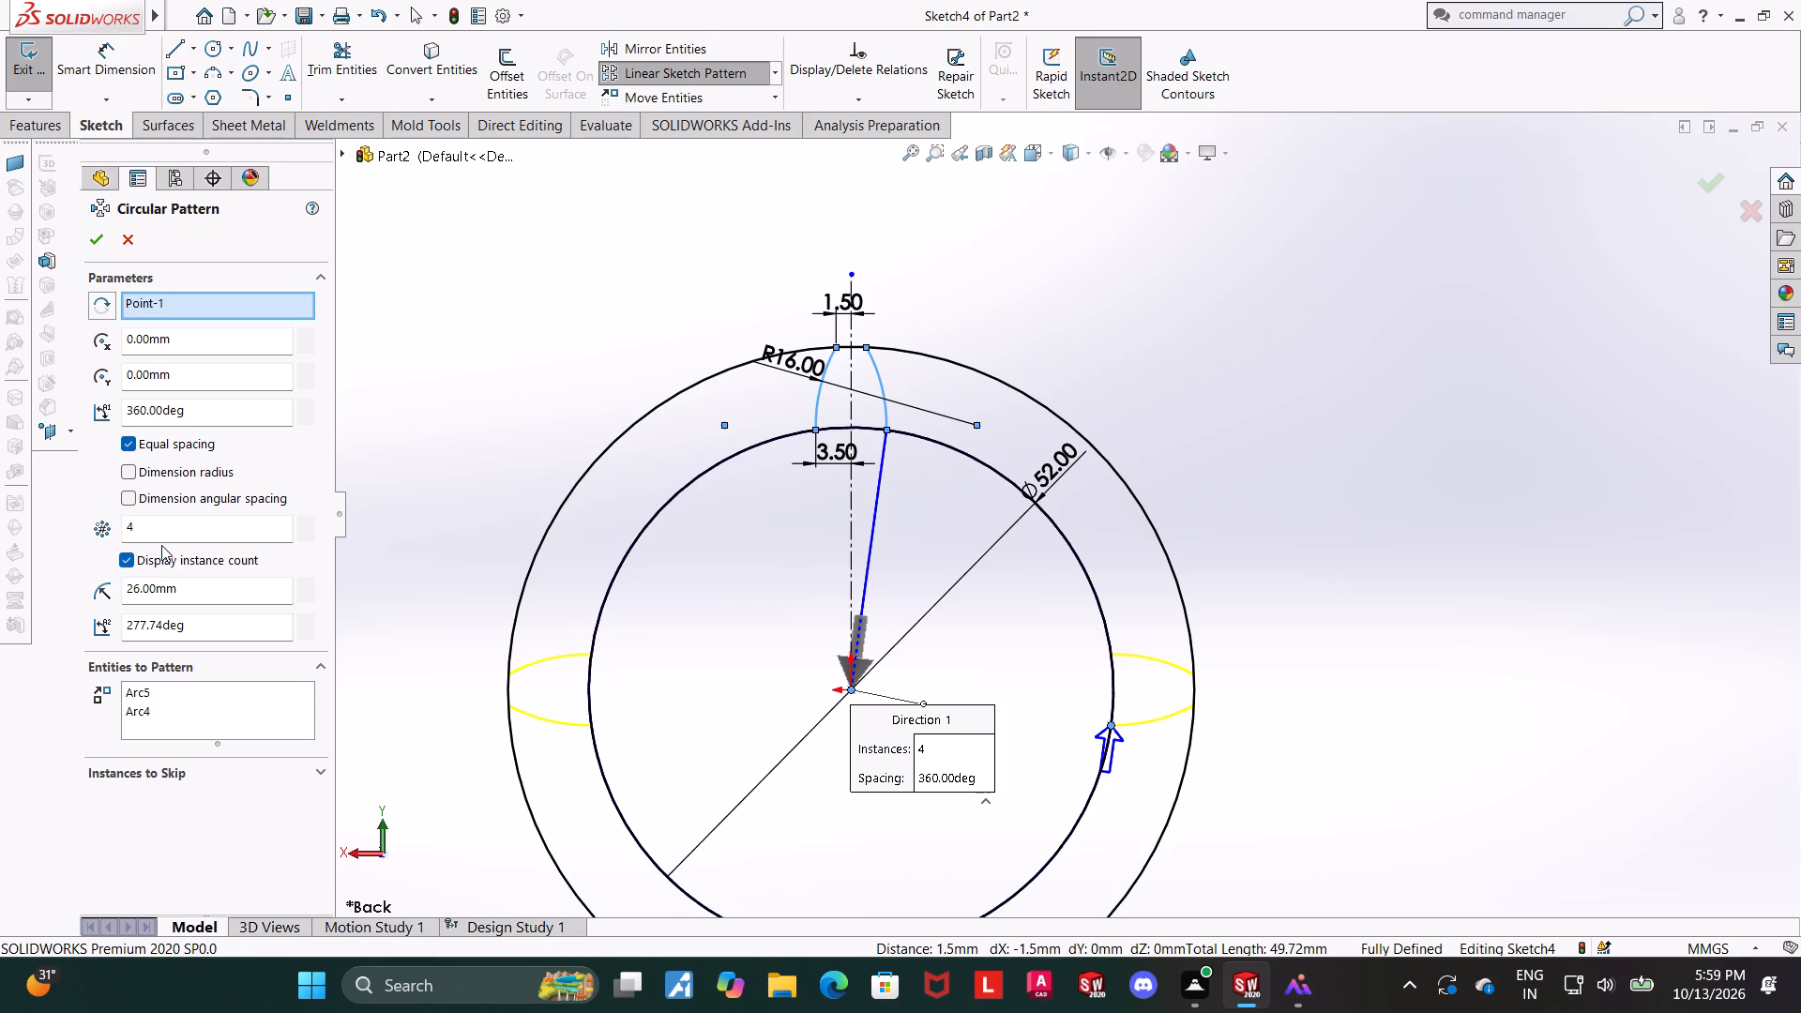
{"action": "left_click_drag", "start_coordinate": [163, 528], "coordinate": [56, 522]}
{"action": "type", "text": "12"}
{"action": "key", "text": "Return"}
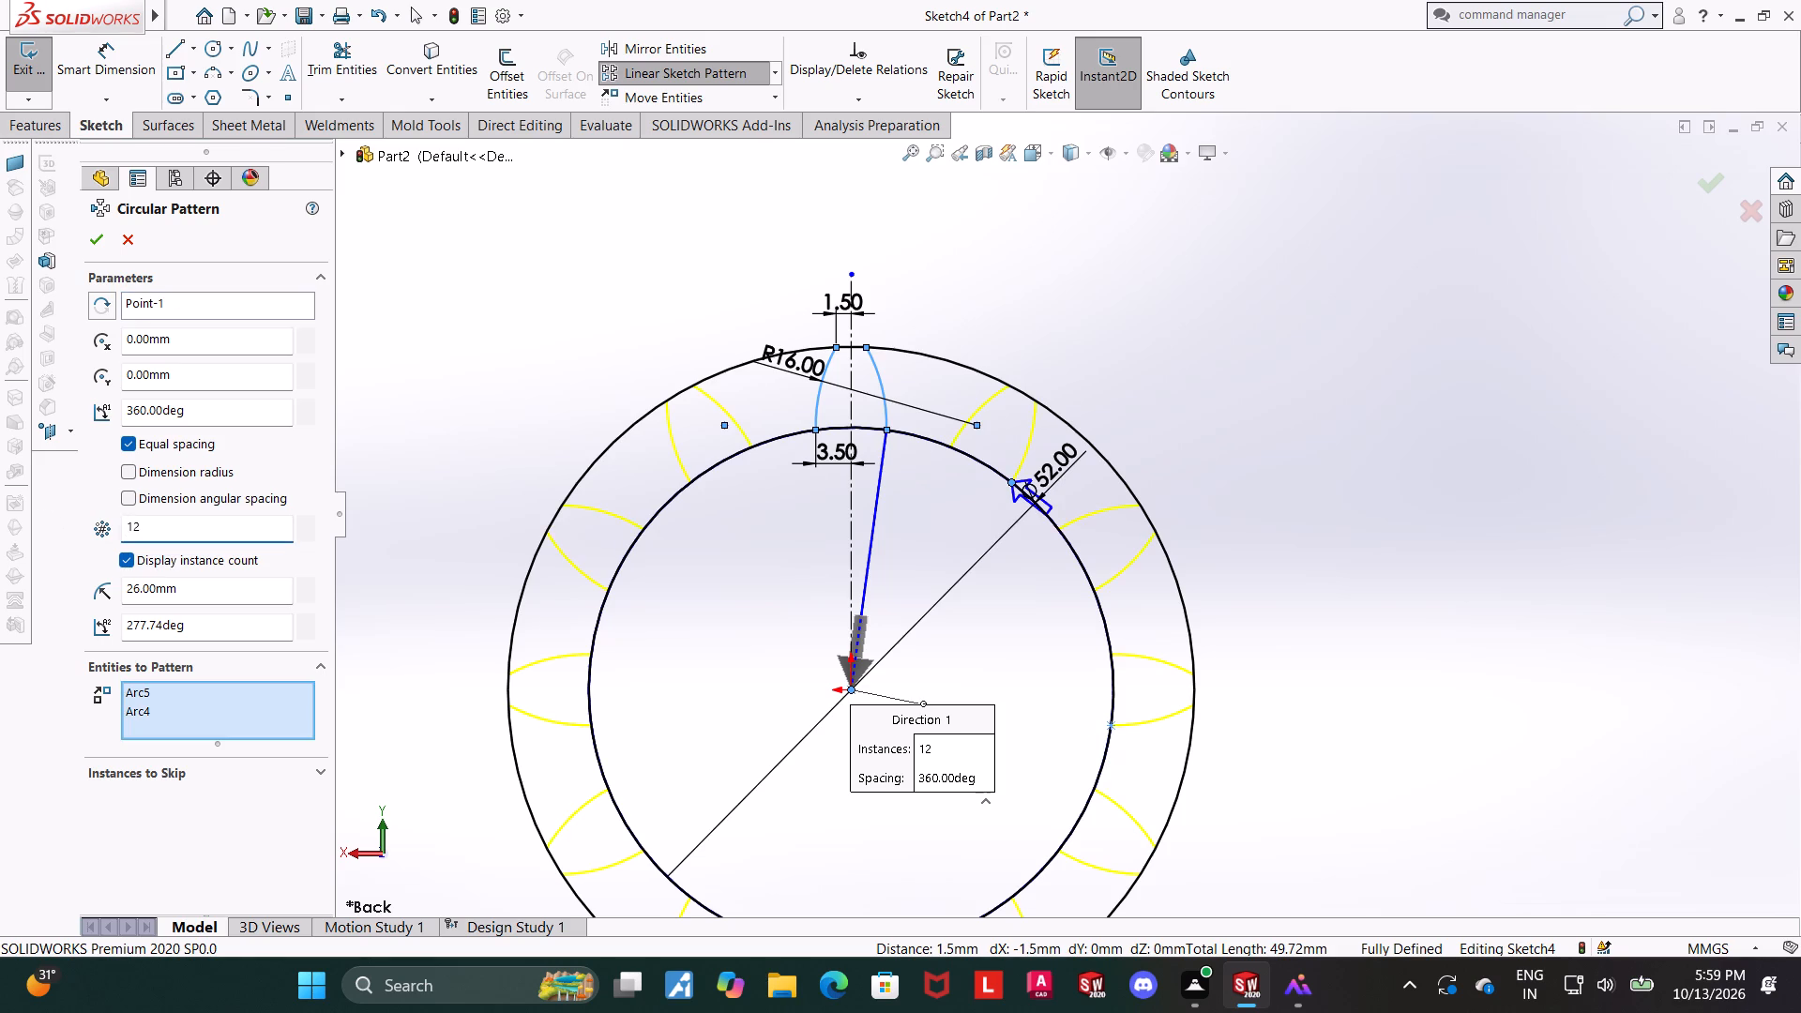
{"action": "scroll", "coordinate": [893, 451], "scroll_direction": "up", "scroll_amount": 1}
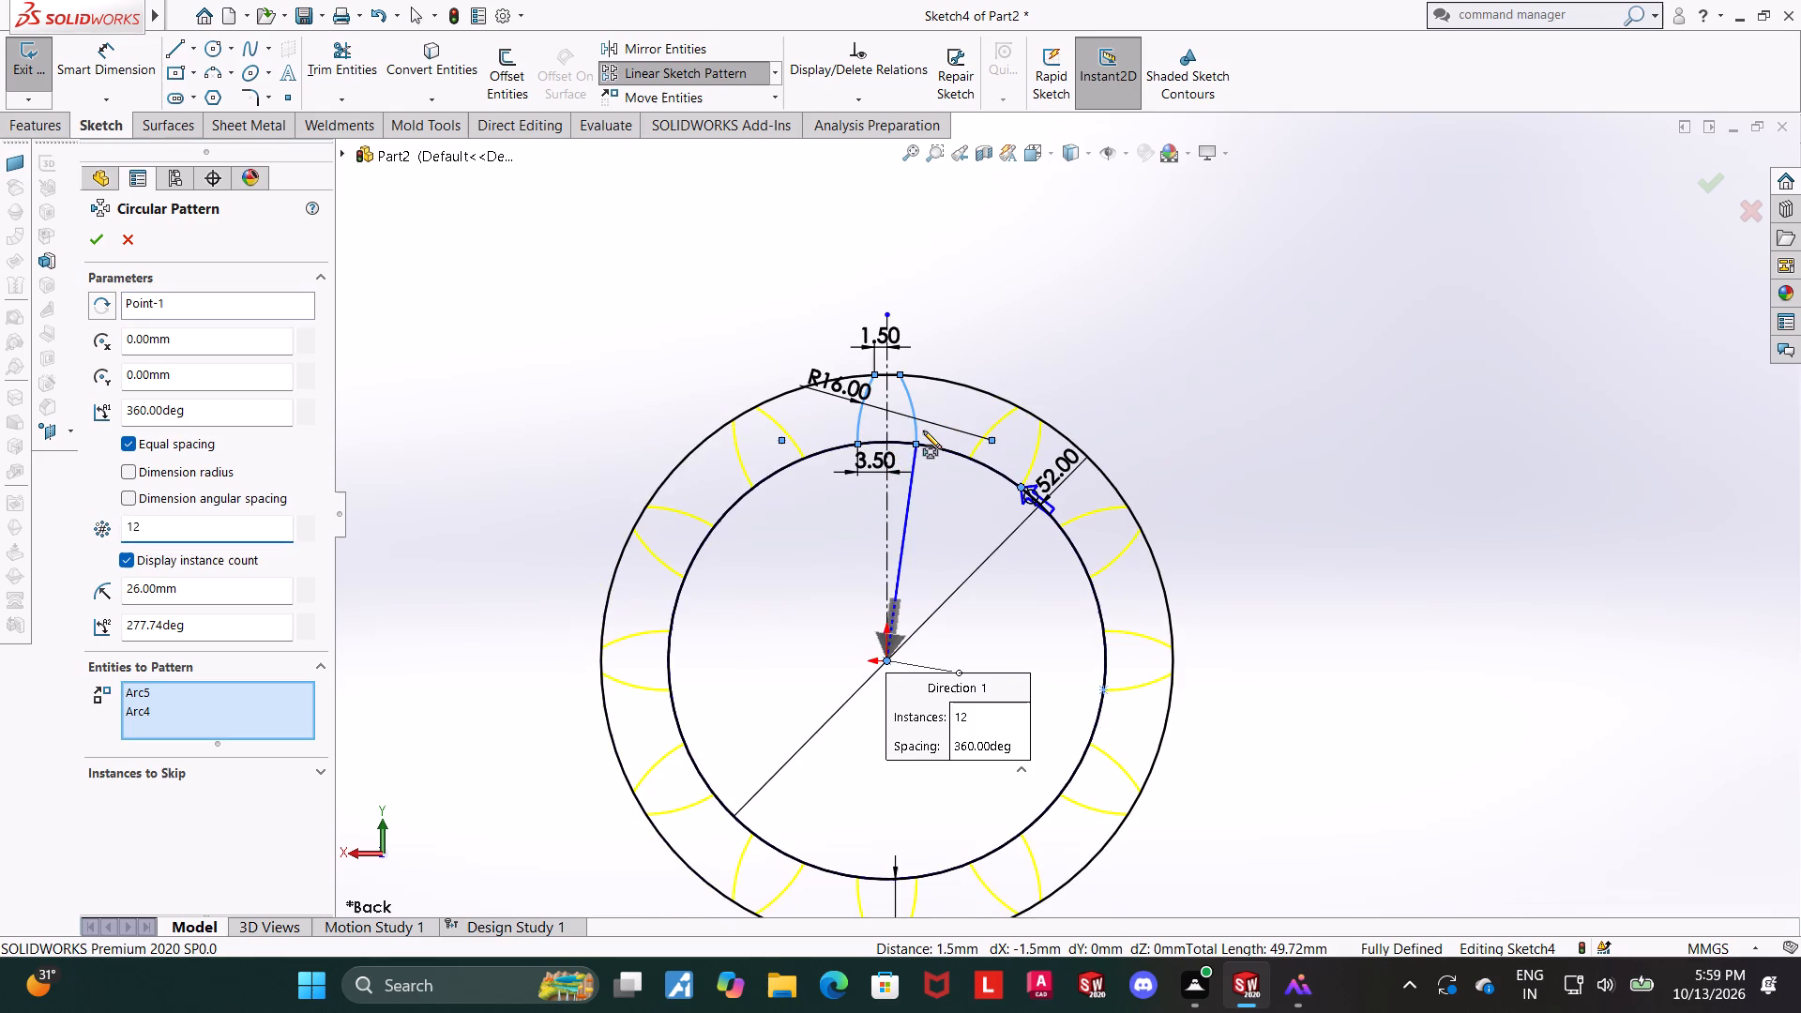
{"action": "scroll", "coordinate": [923, 431], "scroll_direction": "down", "scroll_amount": 1}
{"action": "scroll", "coordinate": [1011, 368], "scroll_direction": "down", "scroll_amount": 2}
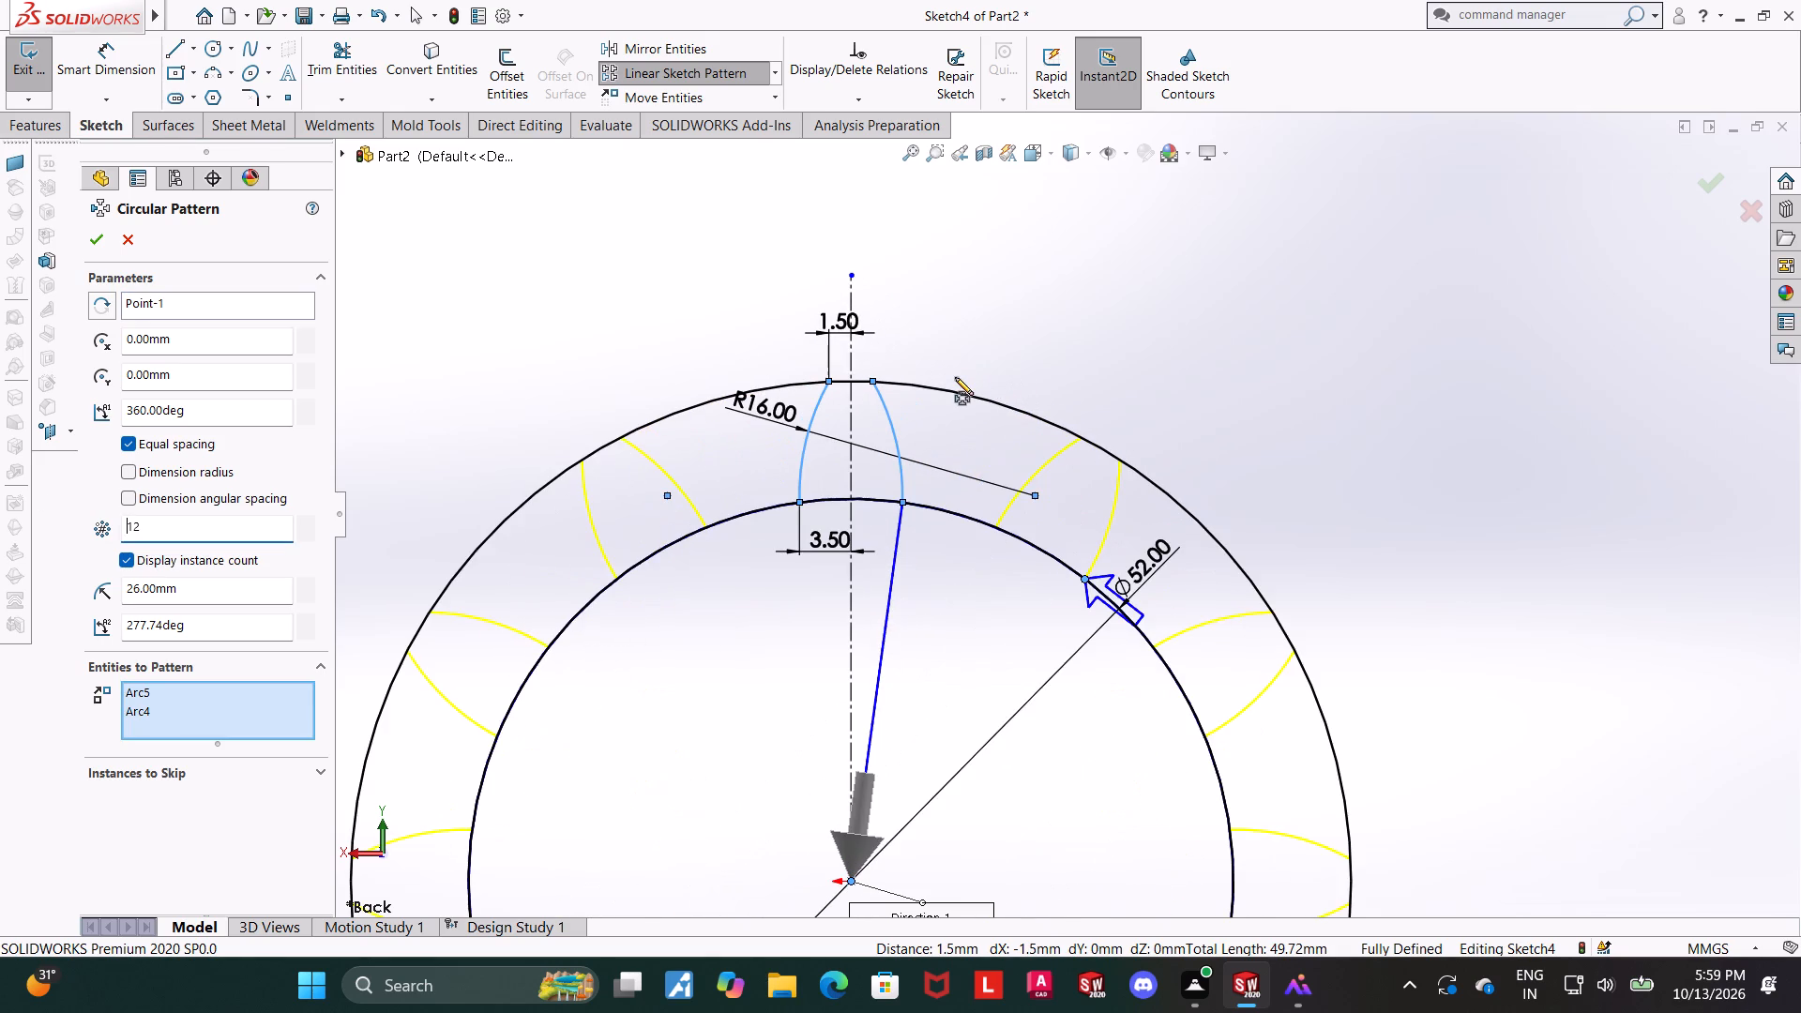
{"action": "scroll", "coordinate": [947, 491], "scroll_direction": "up", "scroll_amount": 1}
{"action": "scroll", "coordinate": [1056, 604], "scroll_direction": "up", "scroll_amount": 1}
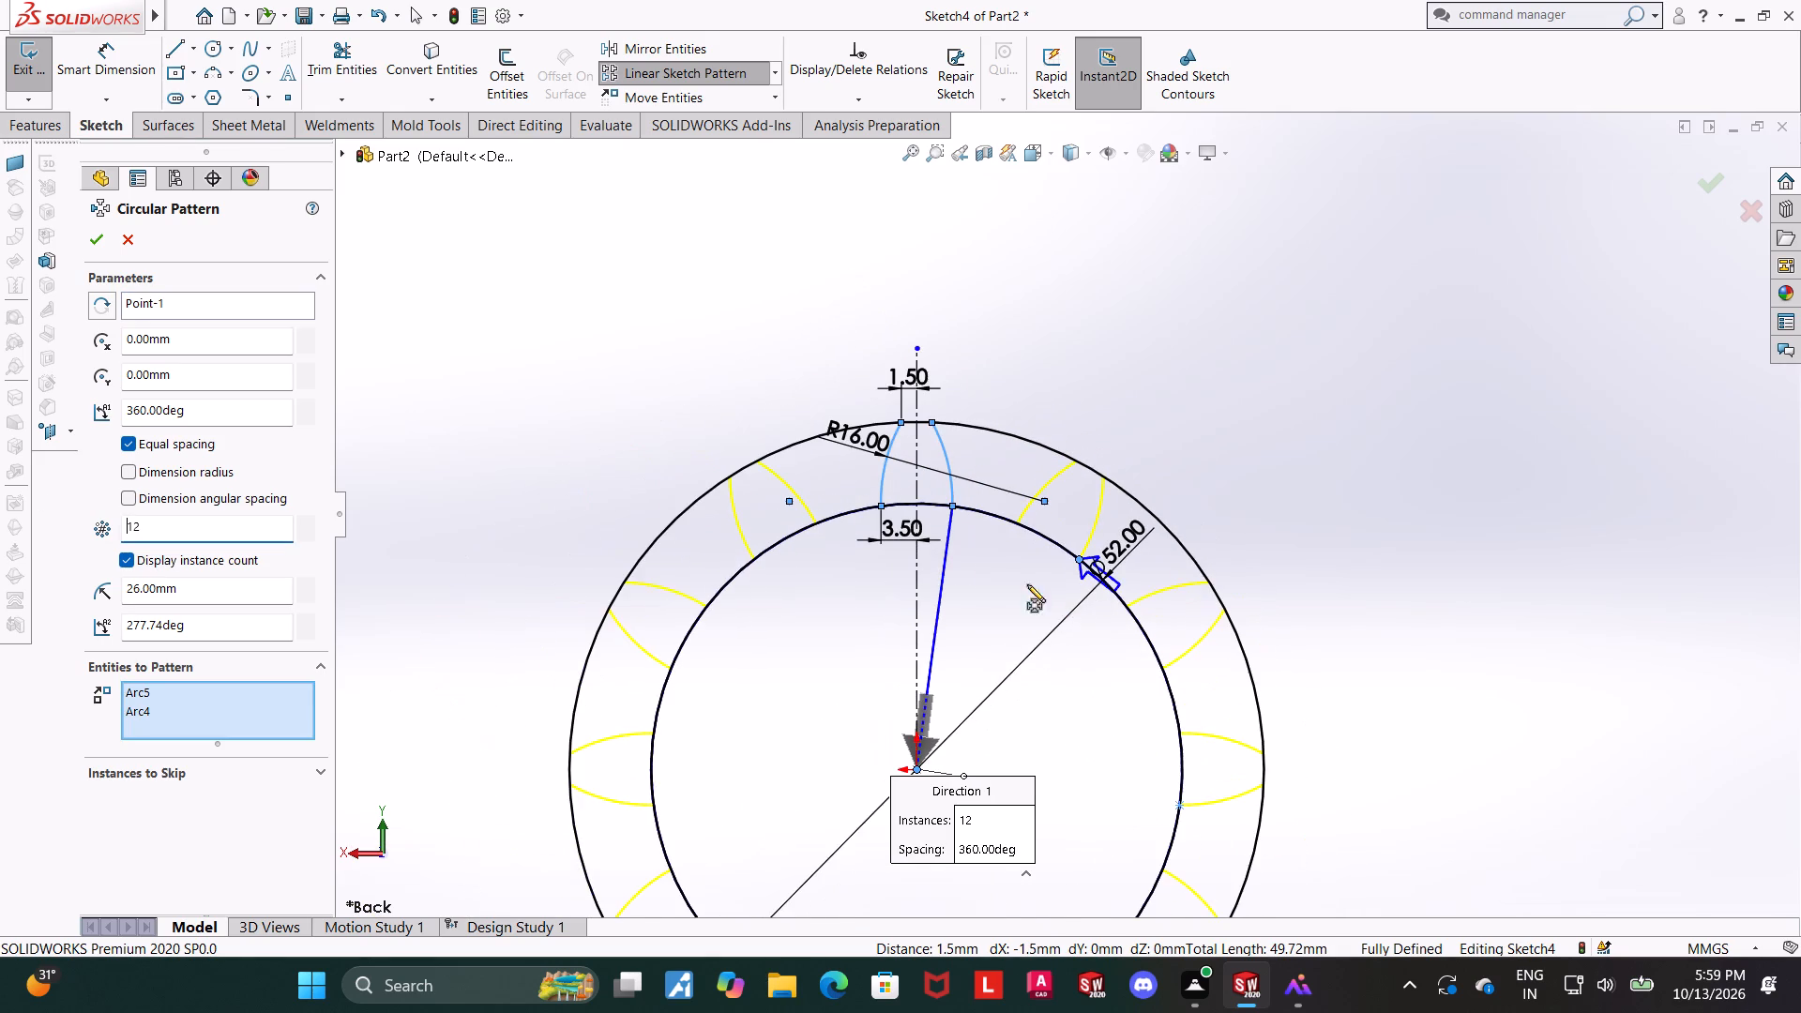
{"action": "scroll", "coordinate": [975, 558], "scroll_direction": "down", "scroll_amount": 2}
{"action": "left_click", "coordinate": [112, 234]}
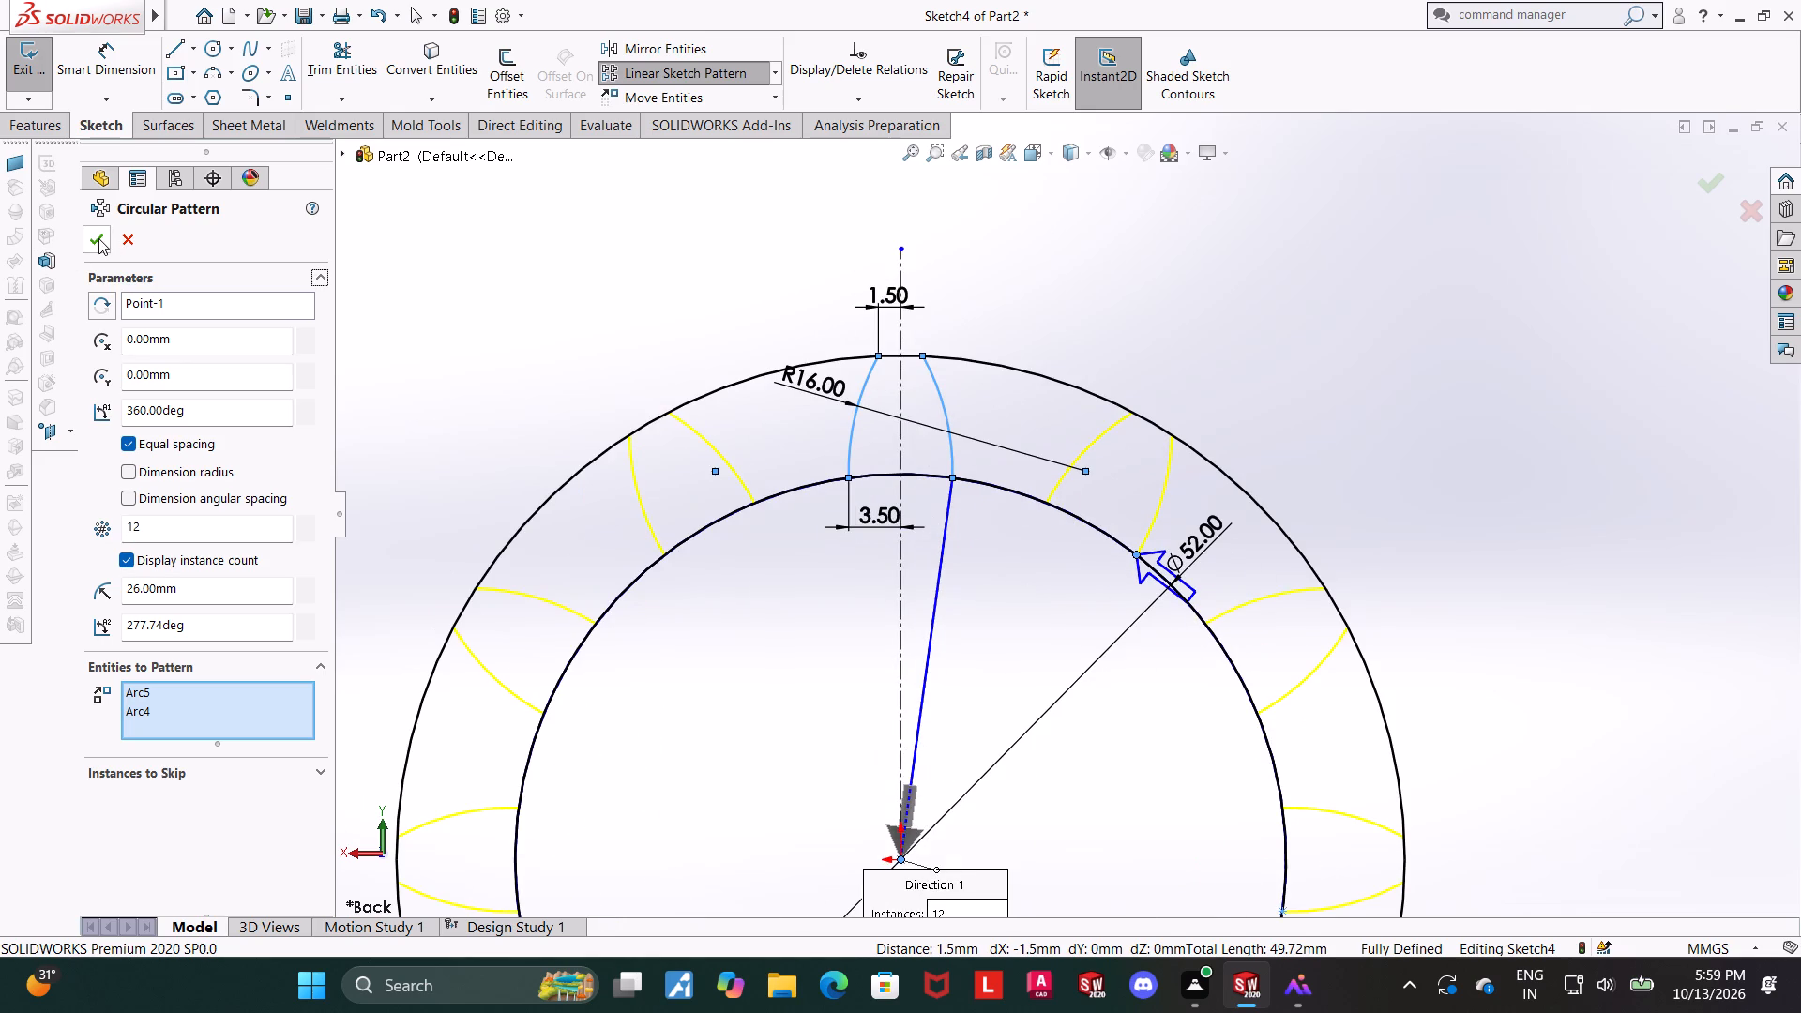
{"action": "left_click", "coordinate": [98, 238]}
Examine the patterned tooth flanks all around the ring between the two circles.
{"action": "scroll", "coordinate": [1491, 550], "scroll_direction": "up", "scroll_amount": 3}
{"action": "scroll", "coordinate": [1445, 618], "scroll_direction": "up", "scroll_amount": 4}
{"action": "scroll", "coordinate": [1202, 703], "scroll_direction": "down", "scroll_amount": 1}
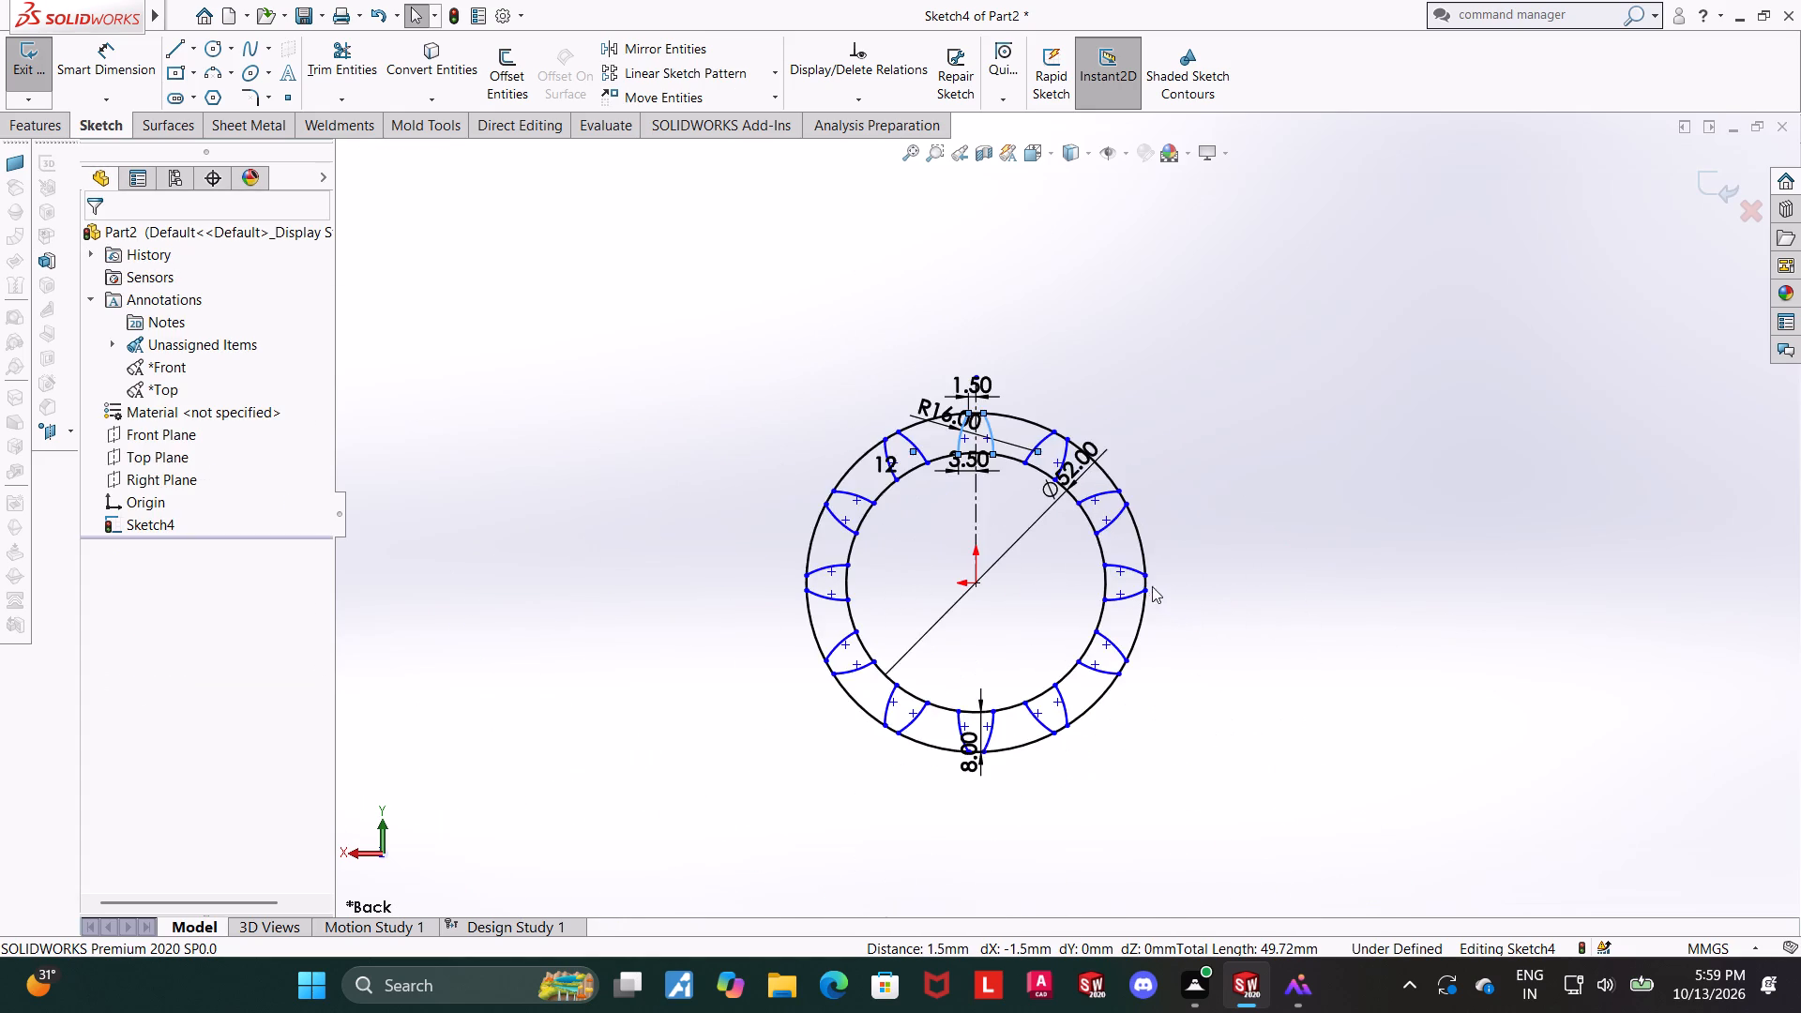
{"action": "scroll", "coordinate": [1150, 586], "scroll_direction": "down", "scroll_amount": 2}
{"action": "left_click", "coordinate": [1260, 504]}
{"action": "scroll", "coordinate": [937, 365], "scroll_direction": "down", "scroll_amount": 3}
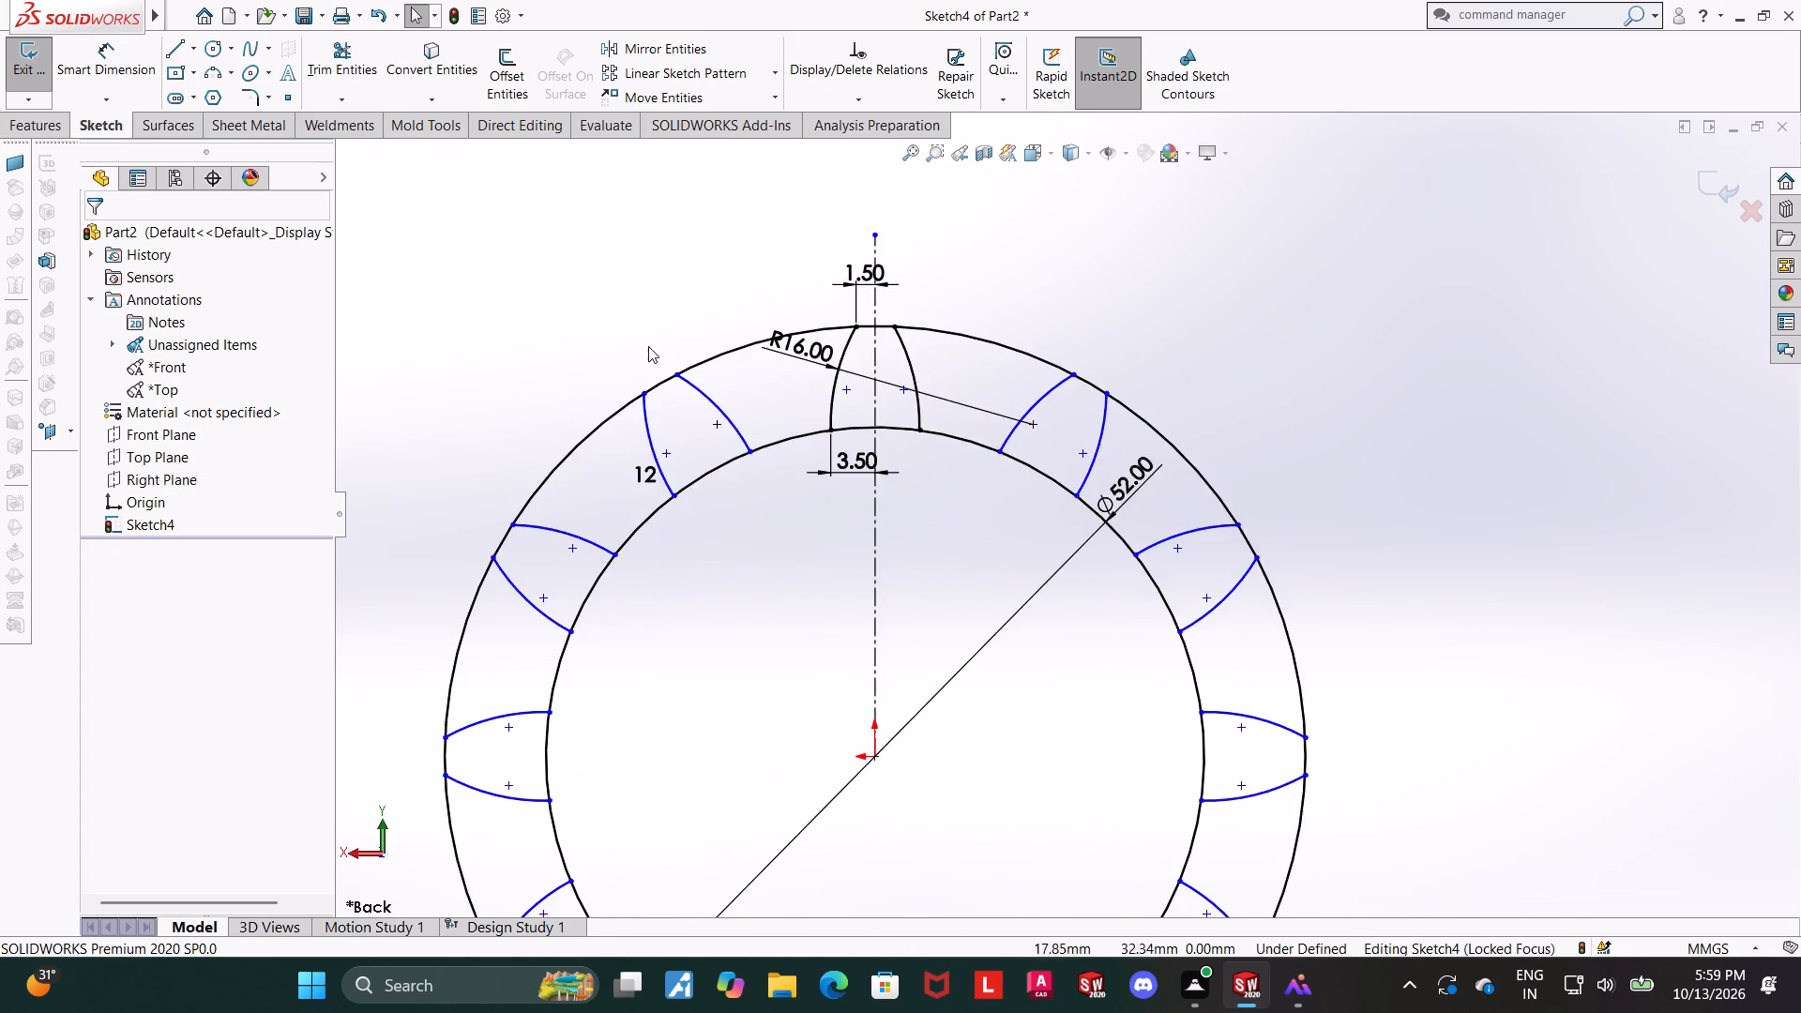
{"action": "scroll", "coordinate": [570, 396], "scroll_direction": "down", "scroll_amount": 4}
{"action": "scroll", "coordinate": [913, 452], "scroll_direction": "up", "scroll_amount": 5}
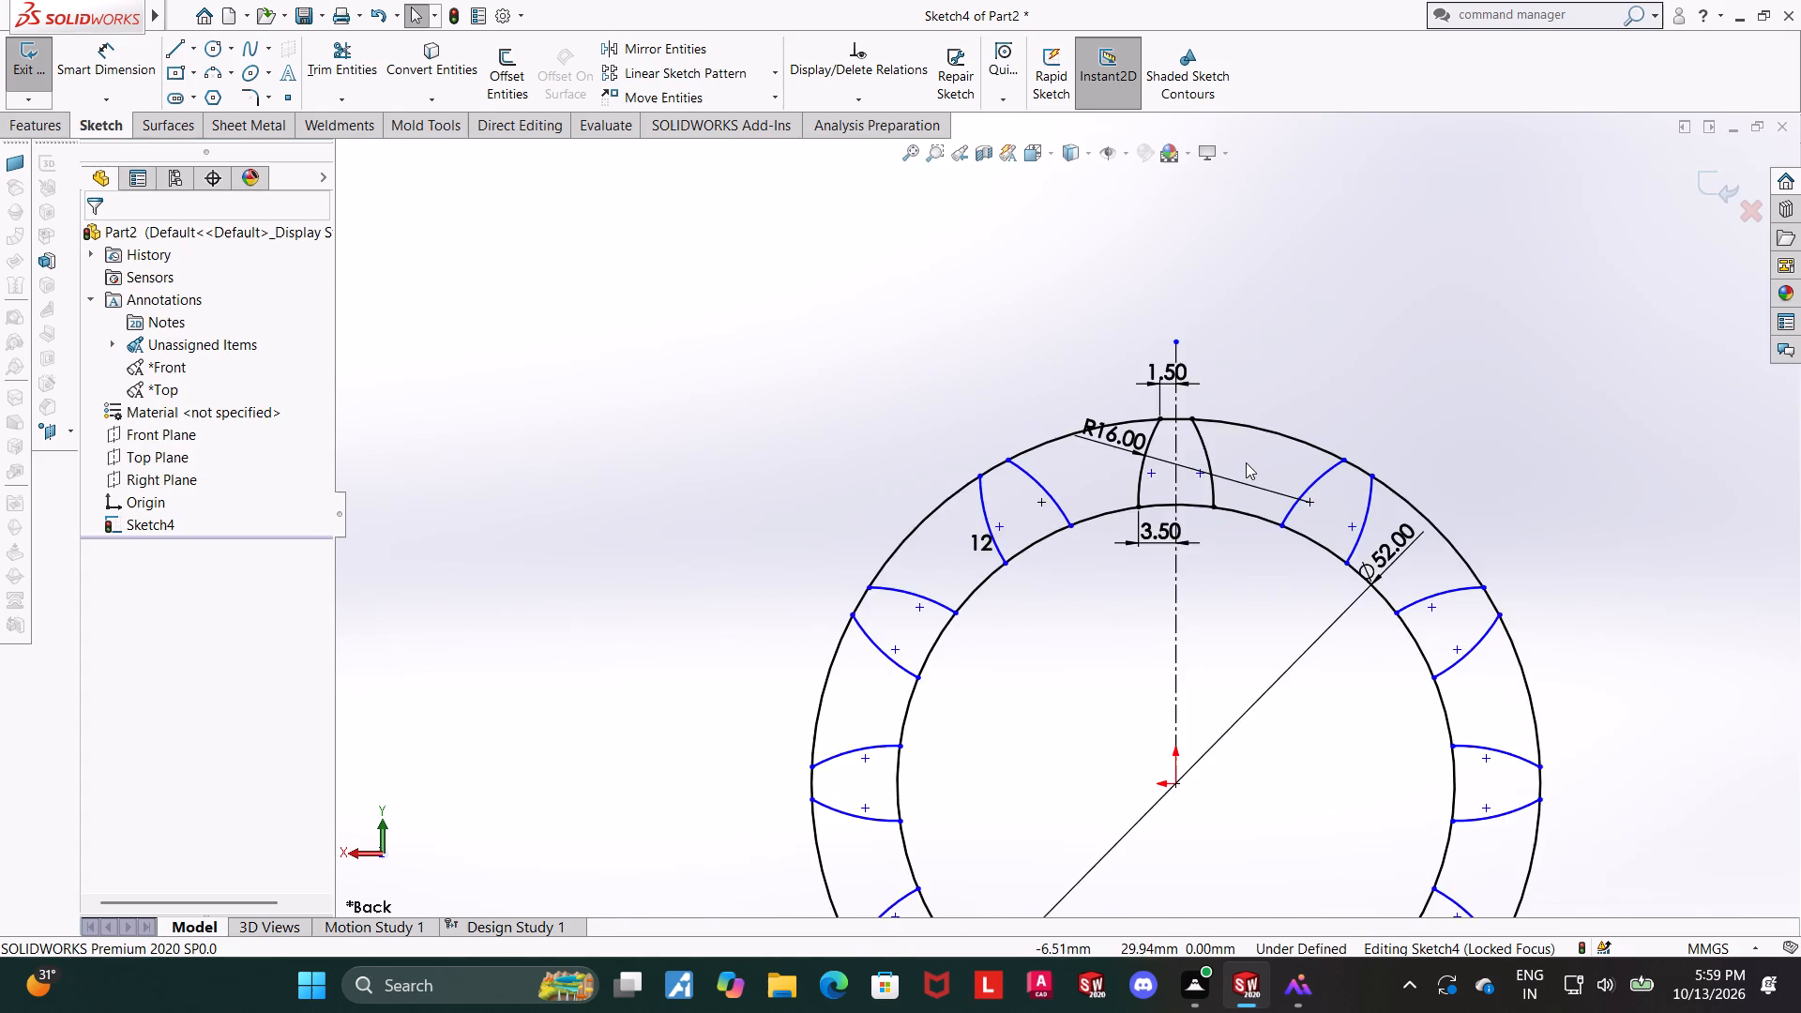
{"action": "scroll", "coordinate": [1246, 462], "scroll_direction": "up", "scroll_amount": 3}
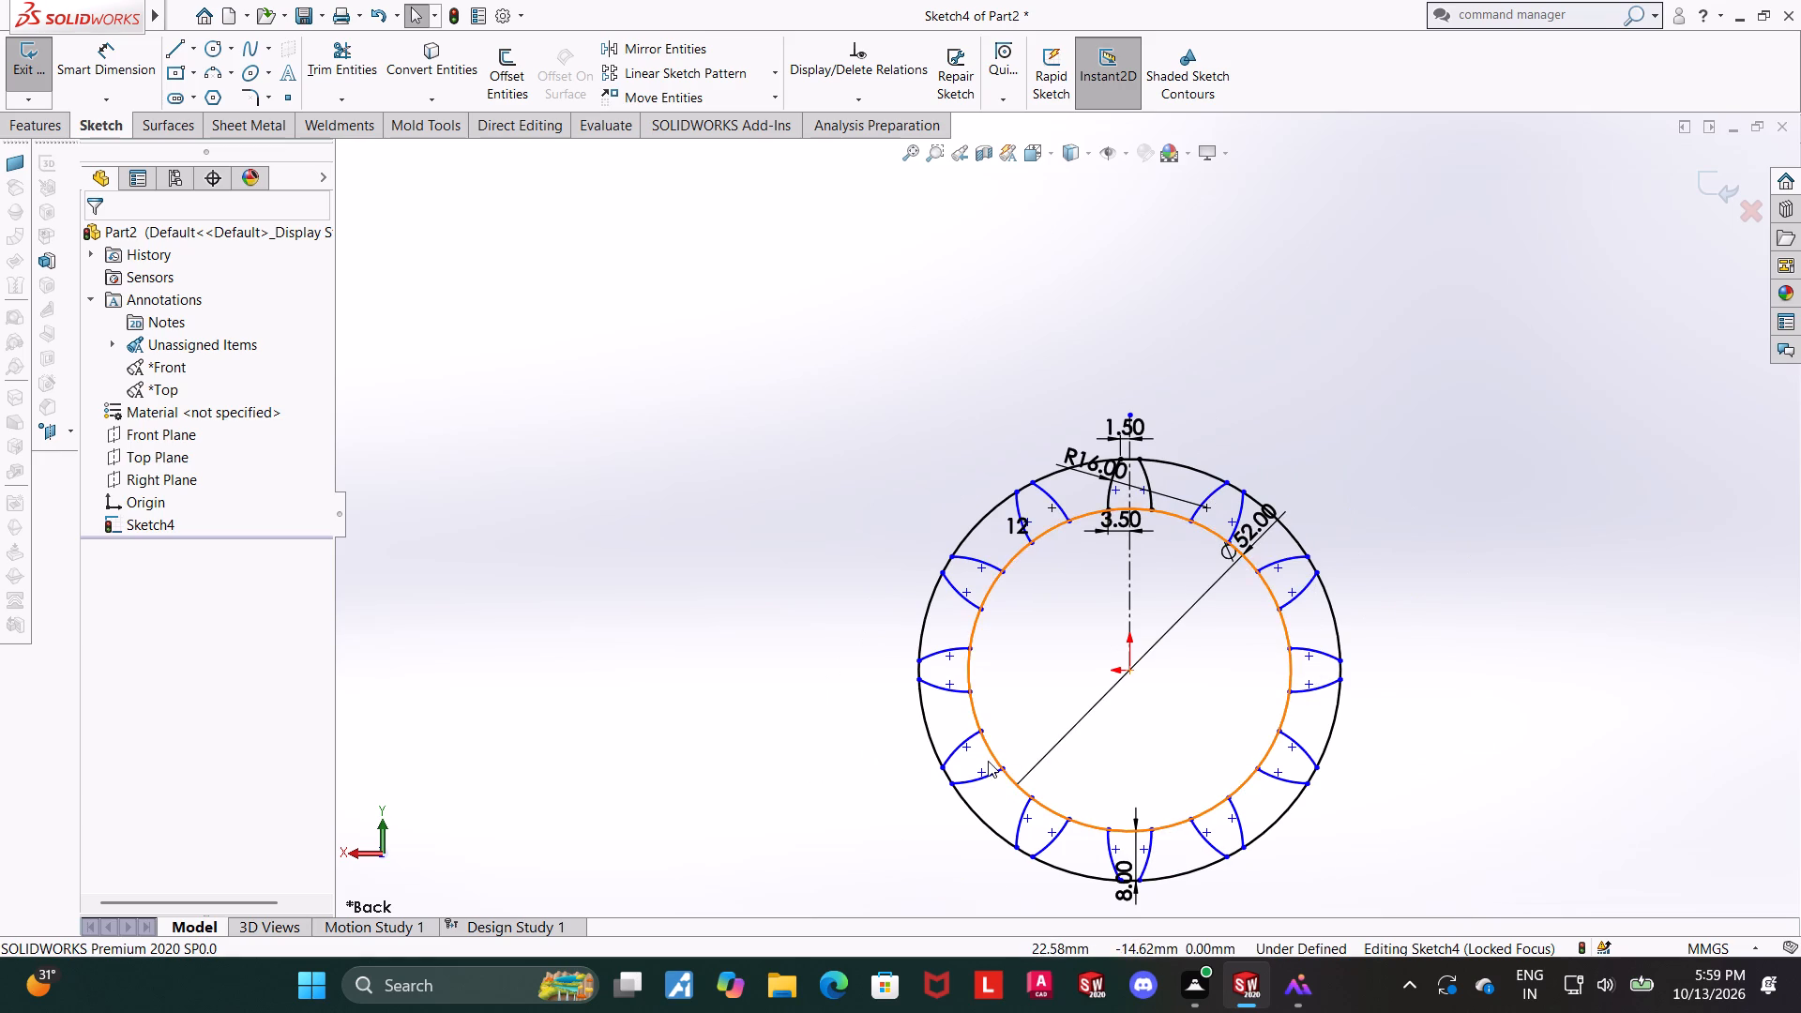
{"action": "scroll", "coordinate": [1313, 527], "scroll_direction": "up", "scroll_amount": 2}
{"action": "scroll", "coordinate": [1267, 559], "scroll_direction": "down", "scroll_amount": 5}
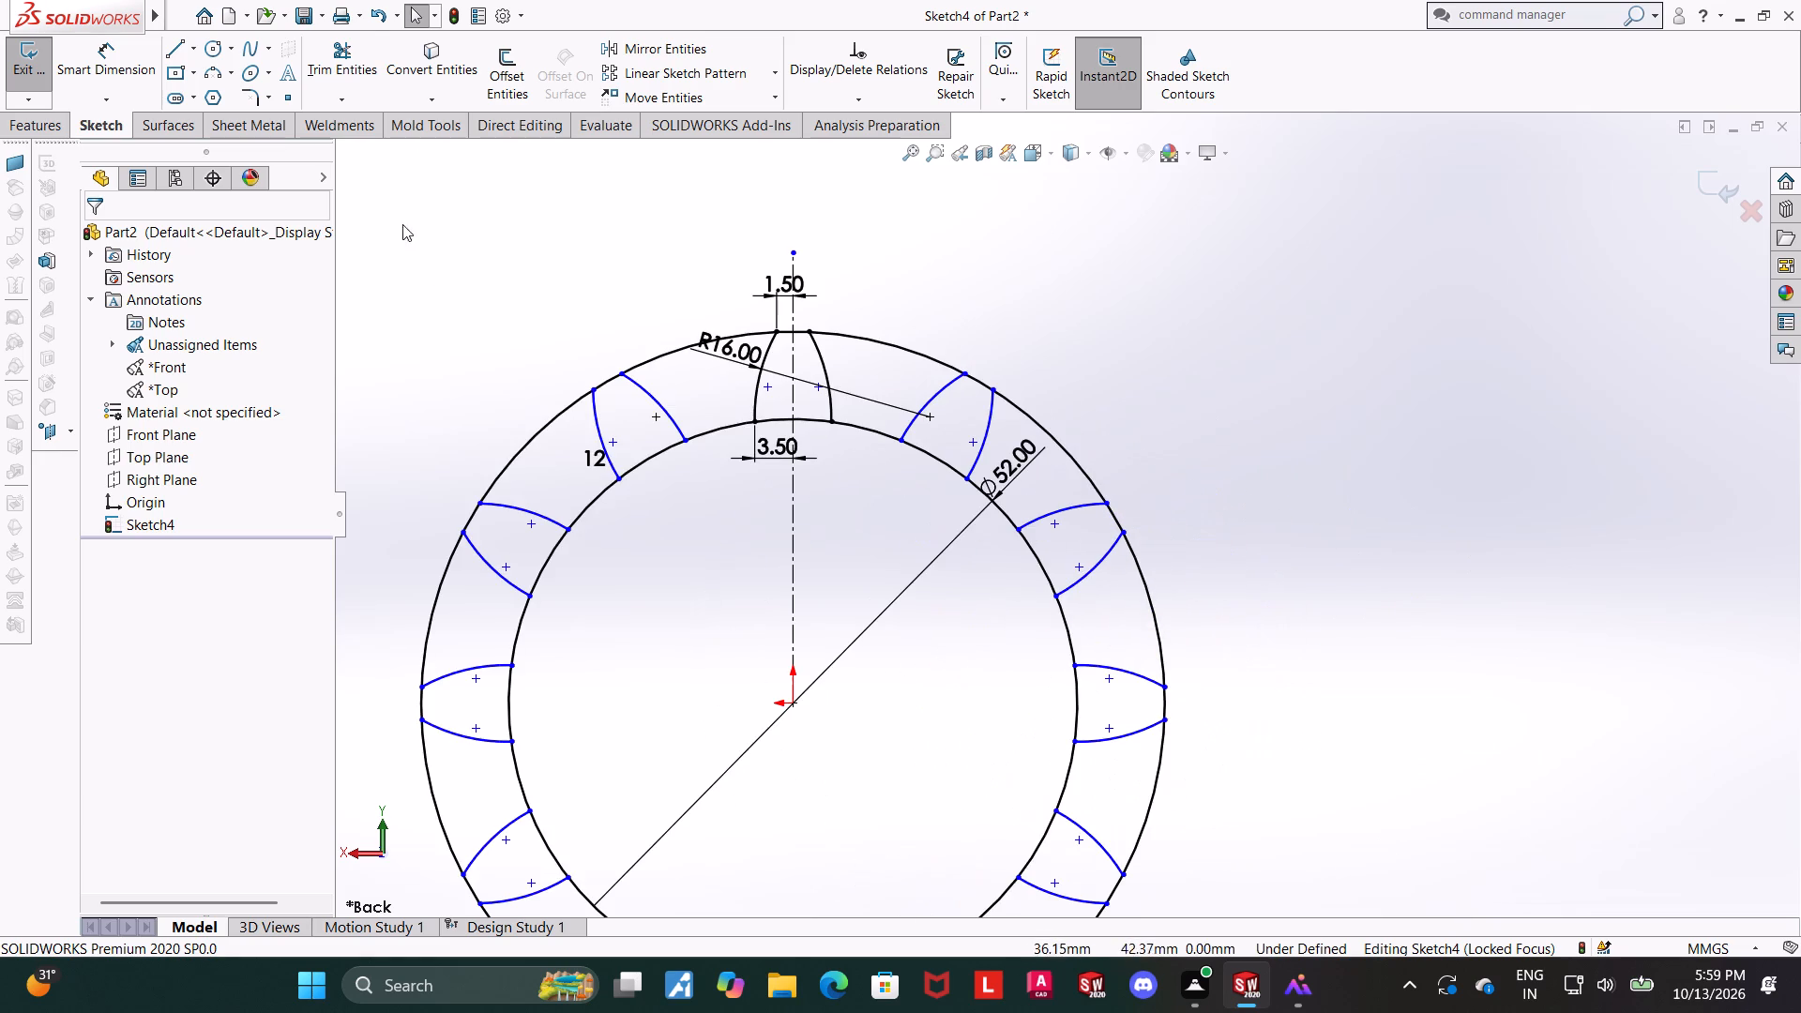
Trim away the outer circle in the four gaps between the five topmost teeth.
{"action": "left_click", "coordinate": [365, 62]}
{"action": "scroll", "coordinate": [694, 440], "scroll_direction": "down", "scroll_amount": 4}
{"action": "scroll", "coordinate": [592, 423], "scroll_direction": "up", "scroll_amount": 2}
{"action": "left_click_drag", "start_coordinate": [656, 492], "coordinate": [624, 386]}
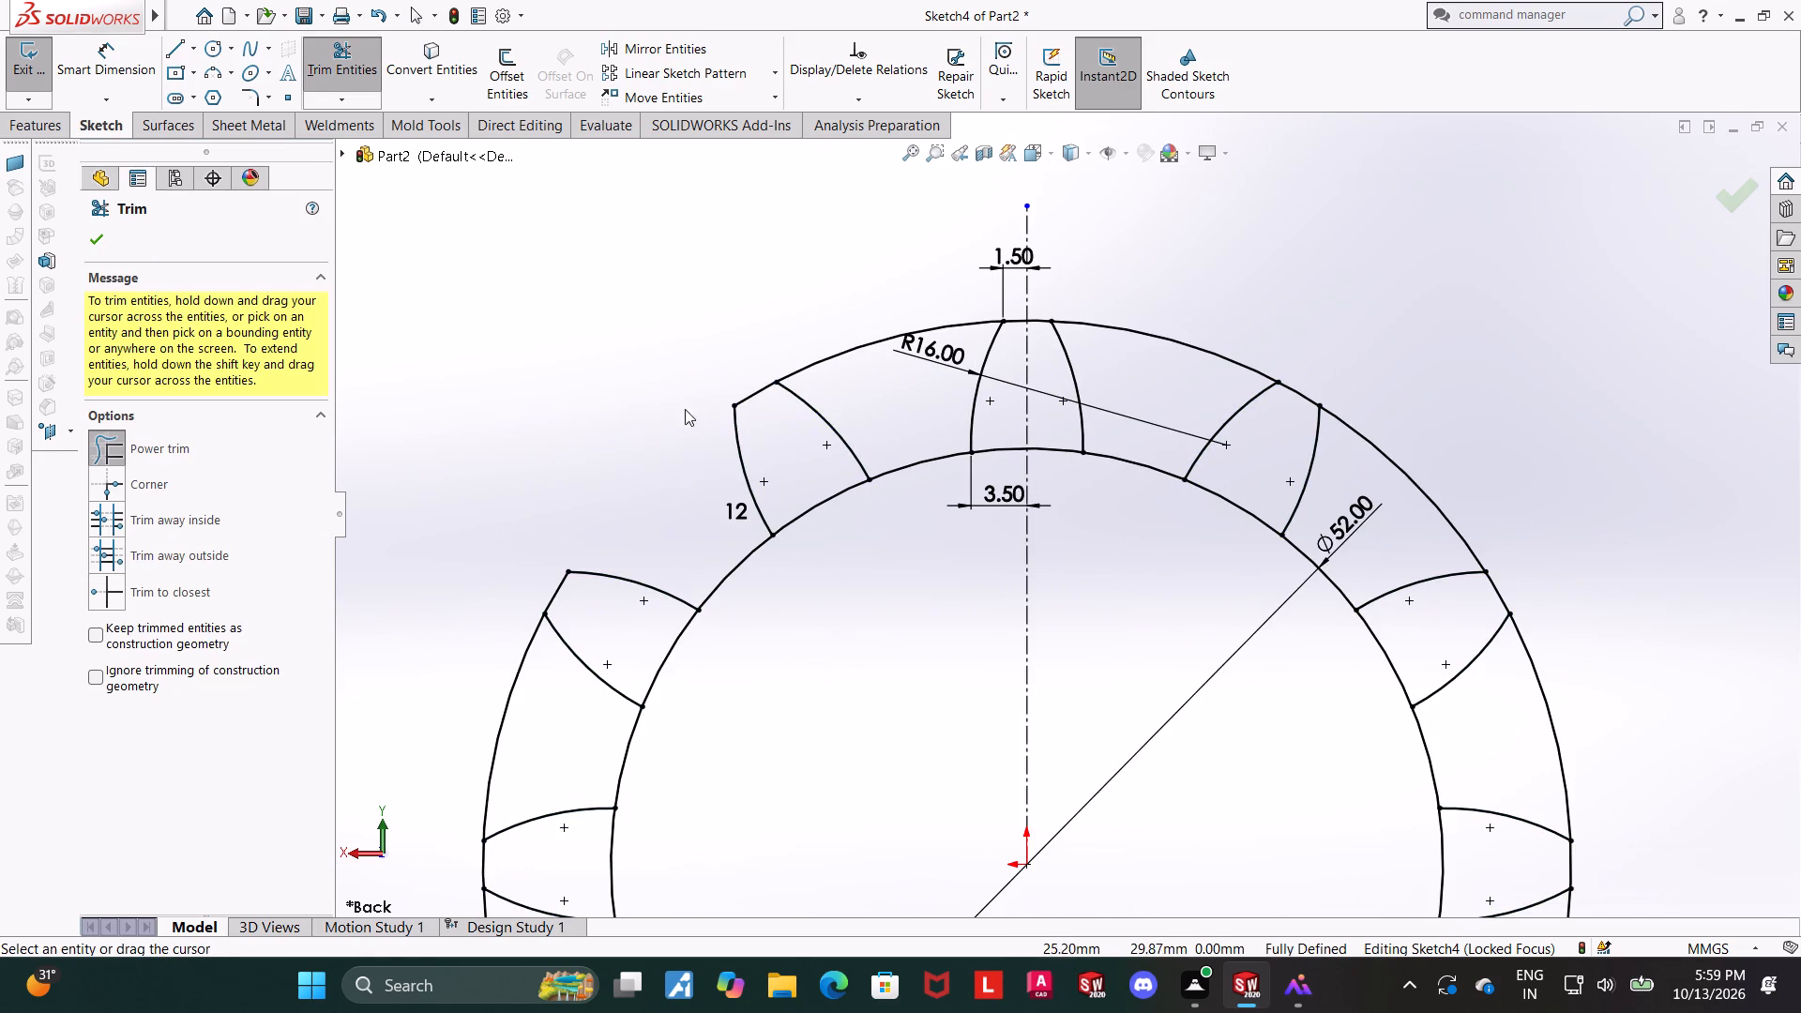
{"action": "left_click_drag", "start_coordinate": [826, 373], "coordinate": [808, 286]}
{"action": "left_click_drag", "start_coordinate": [1158, 384], "coordinate": [1165, 212]}
{"action": "left_click_drag", "start_coordinate": [1391, 512], "coordinate": [1473, 402]}
Trim away the outer circle in the next two gaps down the right side of the gear, above and below the horizontal tooth.
{"action": "scroll", "coordinate": [1622, 676], "scroll_direction": "up", "scroll_amount": 4}
{"action": "scroll", "coordinate": [1313, 691], "scroll_direction": "down", "scroll_amount": 2}
{"action": "left_click_drag", "start_coordinate": [1215, 591], "coordinate": [1257, 572]}
{"action": "left_click_drag", "start_coordinate": [1252, 580], "coordinate": [1366, 545]}
{"action": "scroll", "coordinate": [1279, 701], "scroll_direction": "up", "scroll_amount": 2}
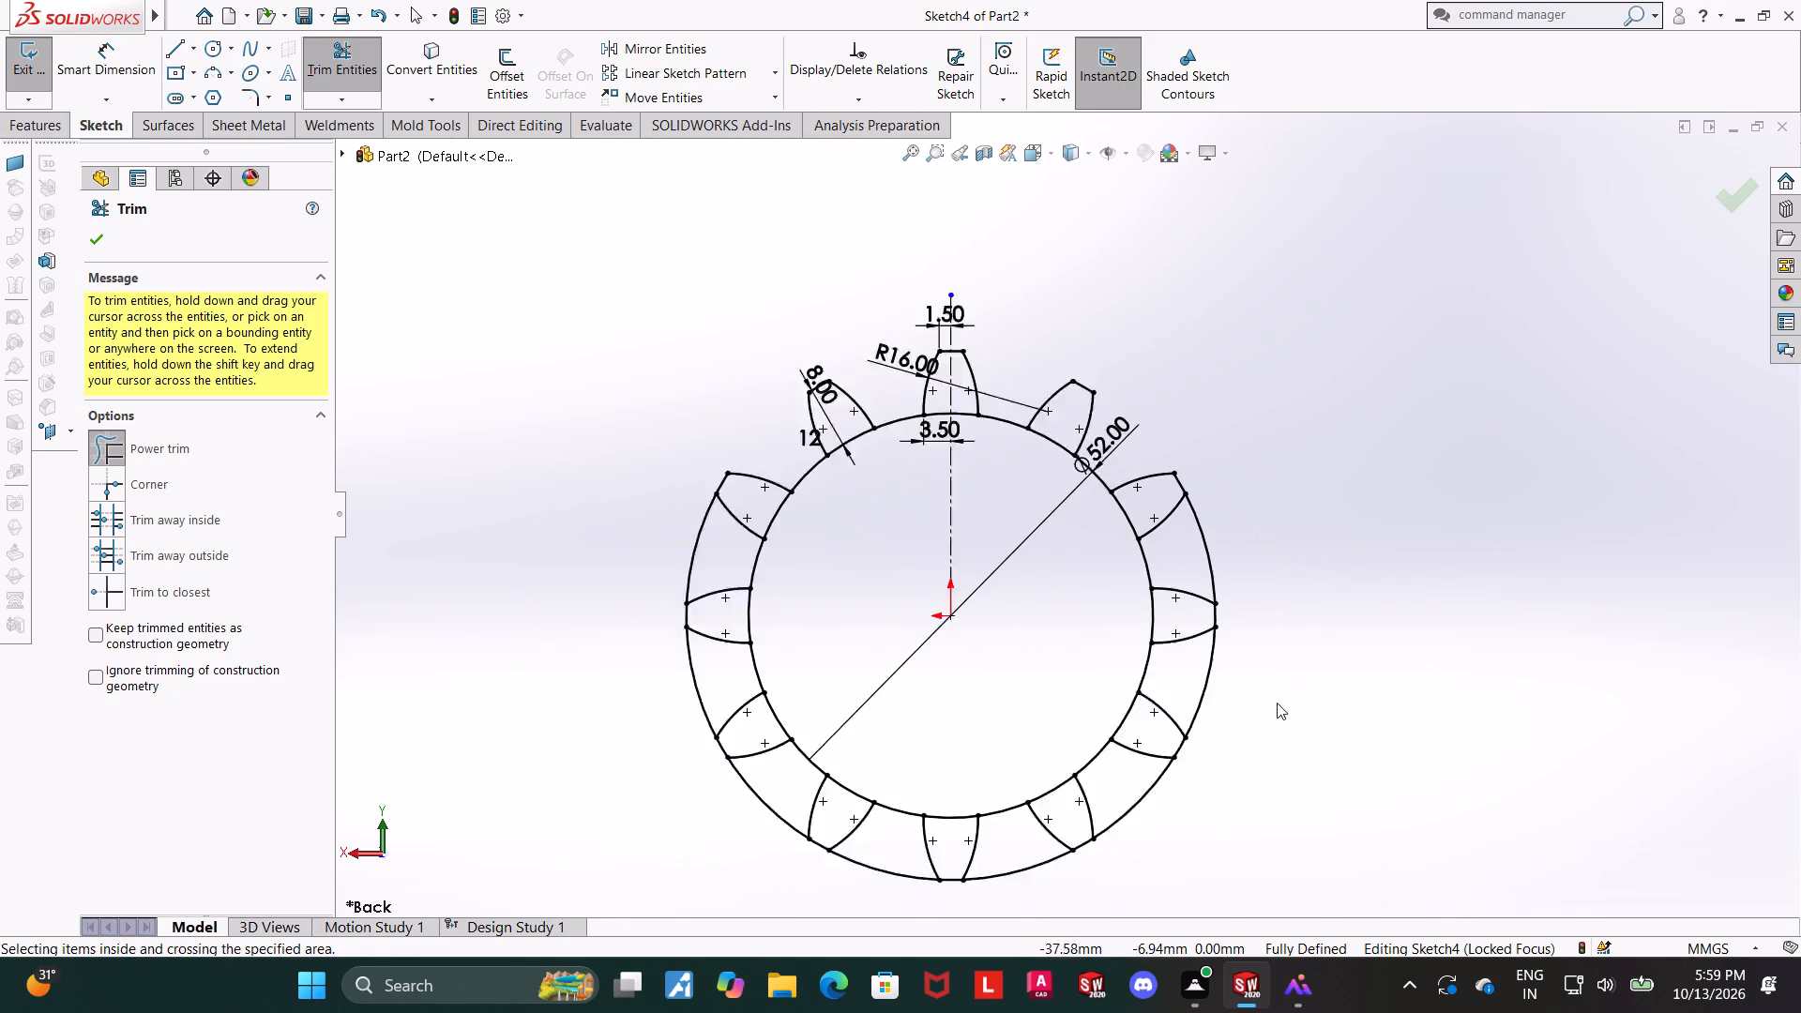
{"action": "scroll", "coordinate": [1277, 703], "scroll_direction": "up", "scroll_amount": 1}
{"action": "scroll", "coordinate": [1175, 582], "scroll_direction": "down", "scroll_amount": 5}
{"action": "left_click_drag", "start_coordinate": [1121, 485], "coordinate": [1272, 437]}
{"action": "scroll", "coordinate": [1183, 690], "scroll_direction": "up", "scroll_amount": 3}
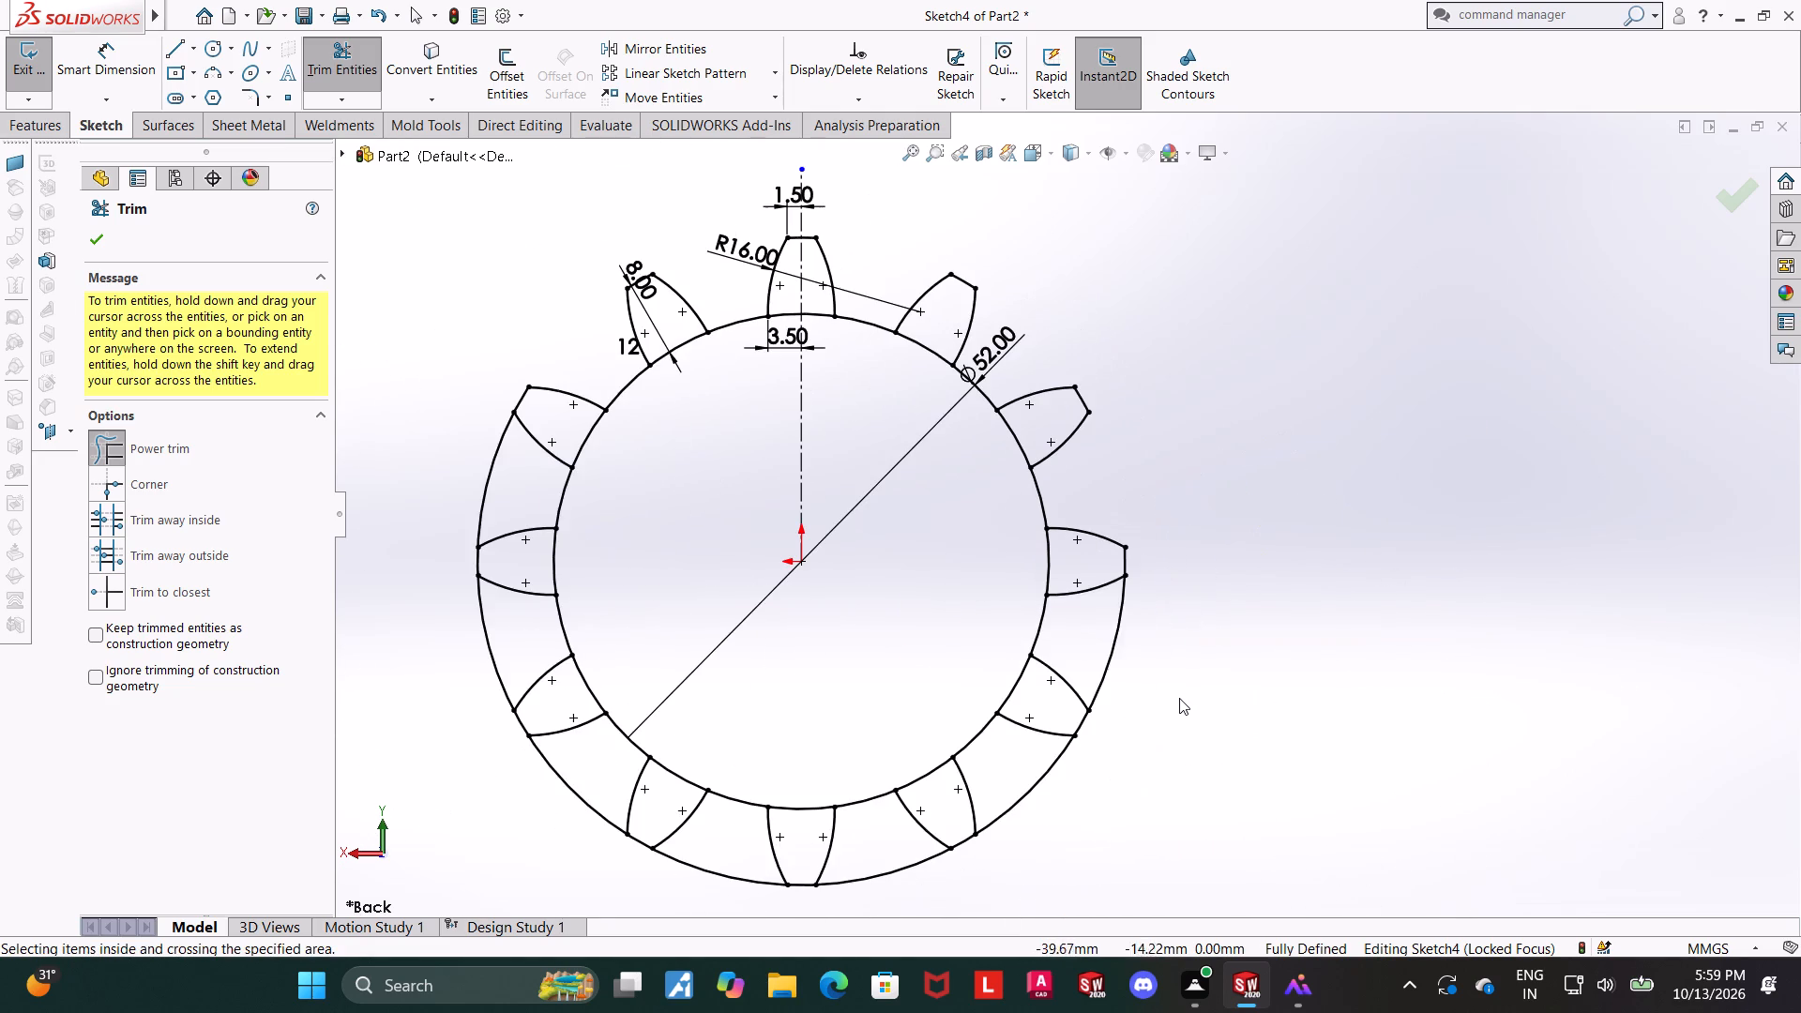
{"action": "left_click_drag", "start_coordinate": [1116, 670], "coordinate": [1090, 658]}
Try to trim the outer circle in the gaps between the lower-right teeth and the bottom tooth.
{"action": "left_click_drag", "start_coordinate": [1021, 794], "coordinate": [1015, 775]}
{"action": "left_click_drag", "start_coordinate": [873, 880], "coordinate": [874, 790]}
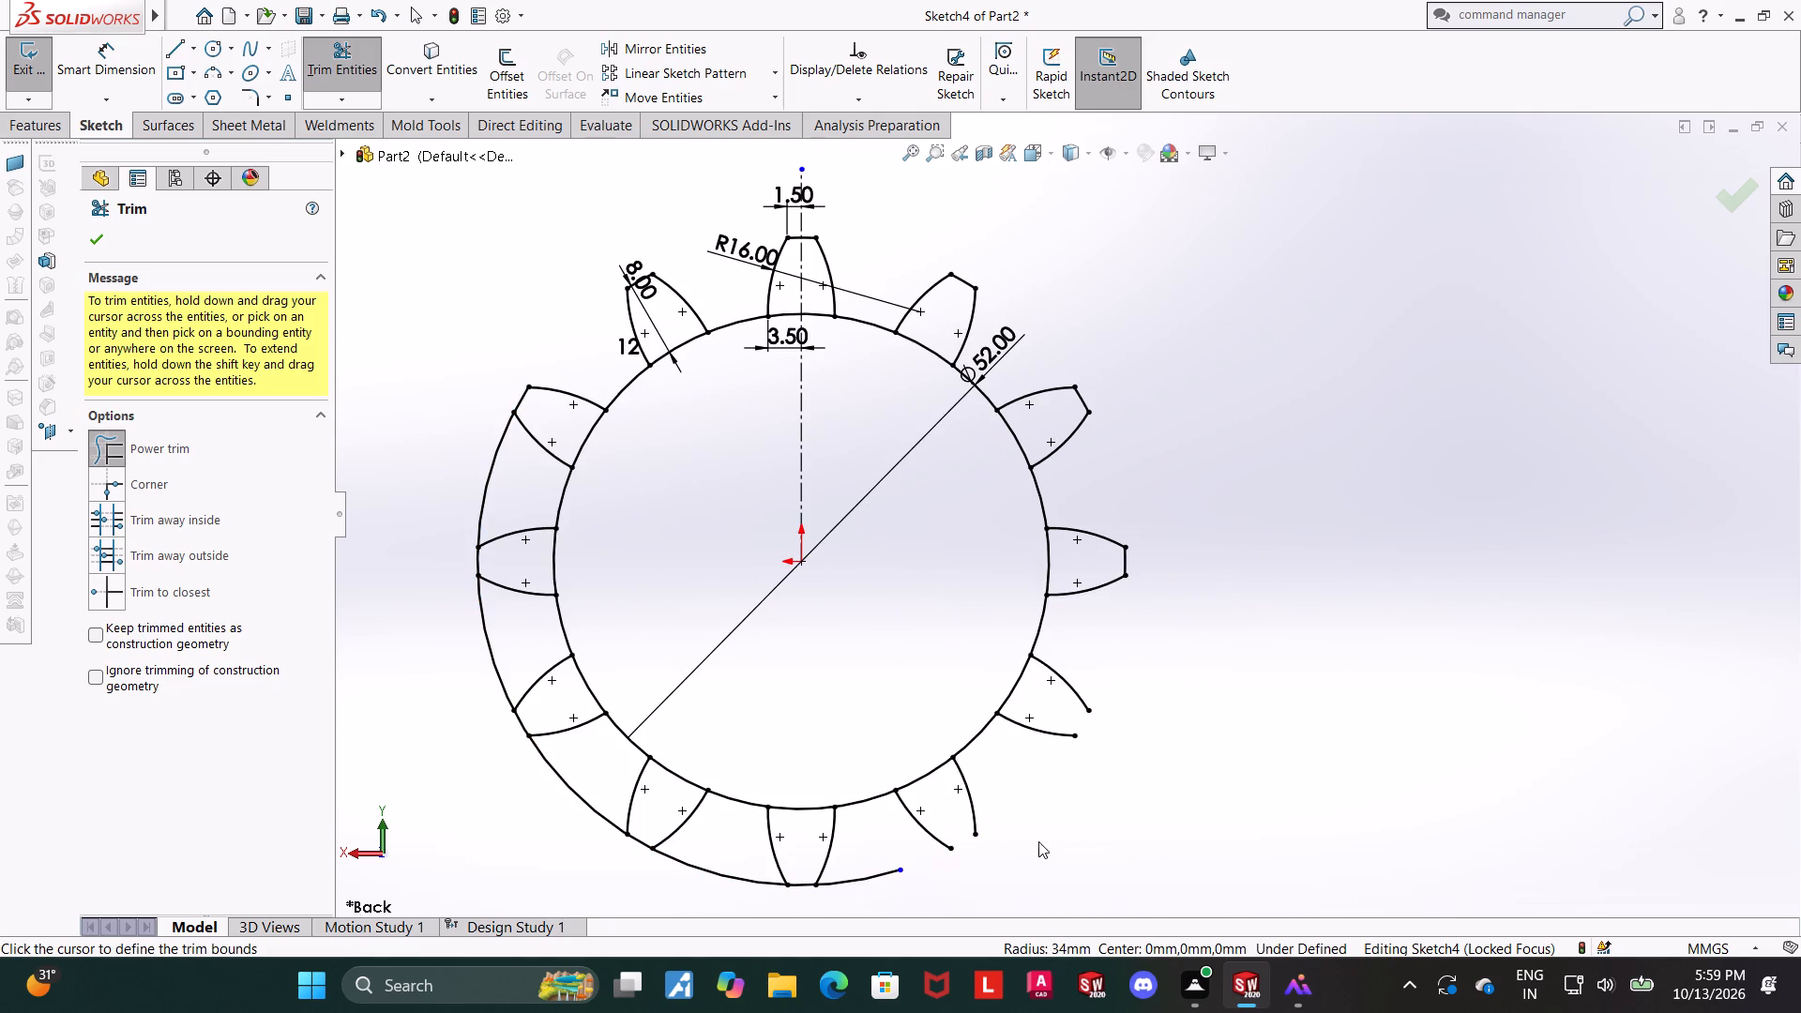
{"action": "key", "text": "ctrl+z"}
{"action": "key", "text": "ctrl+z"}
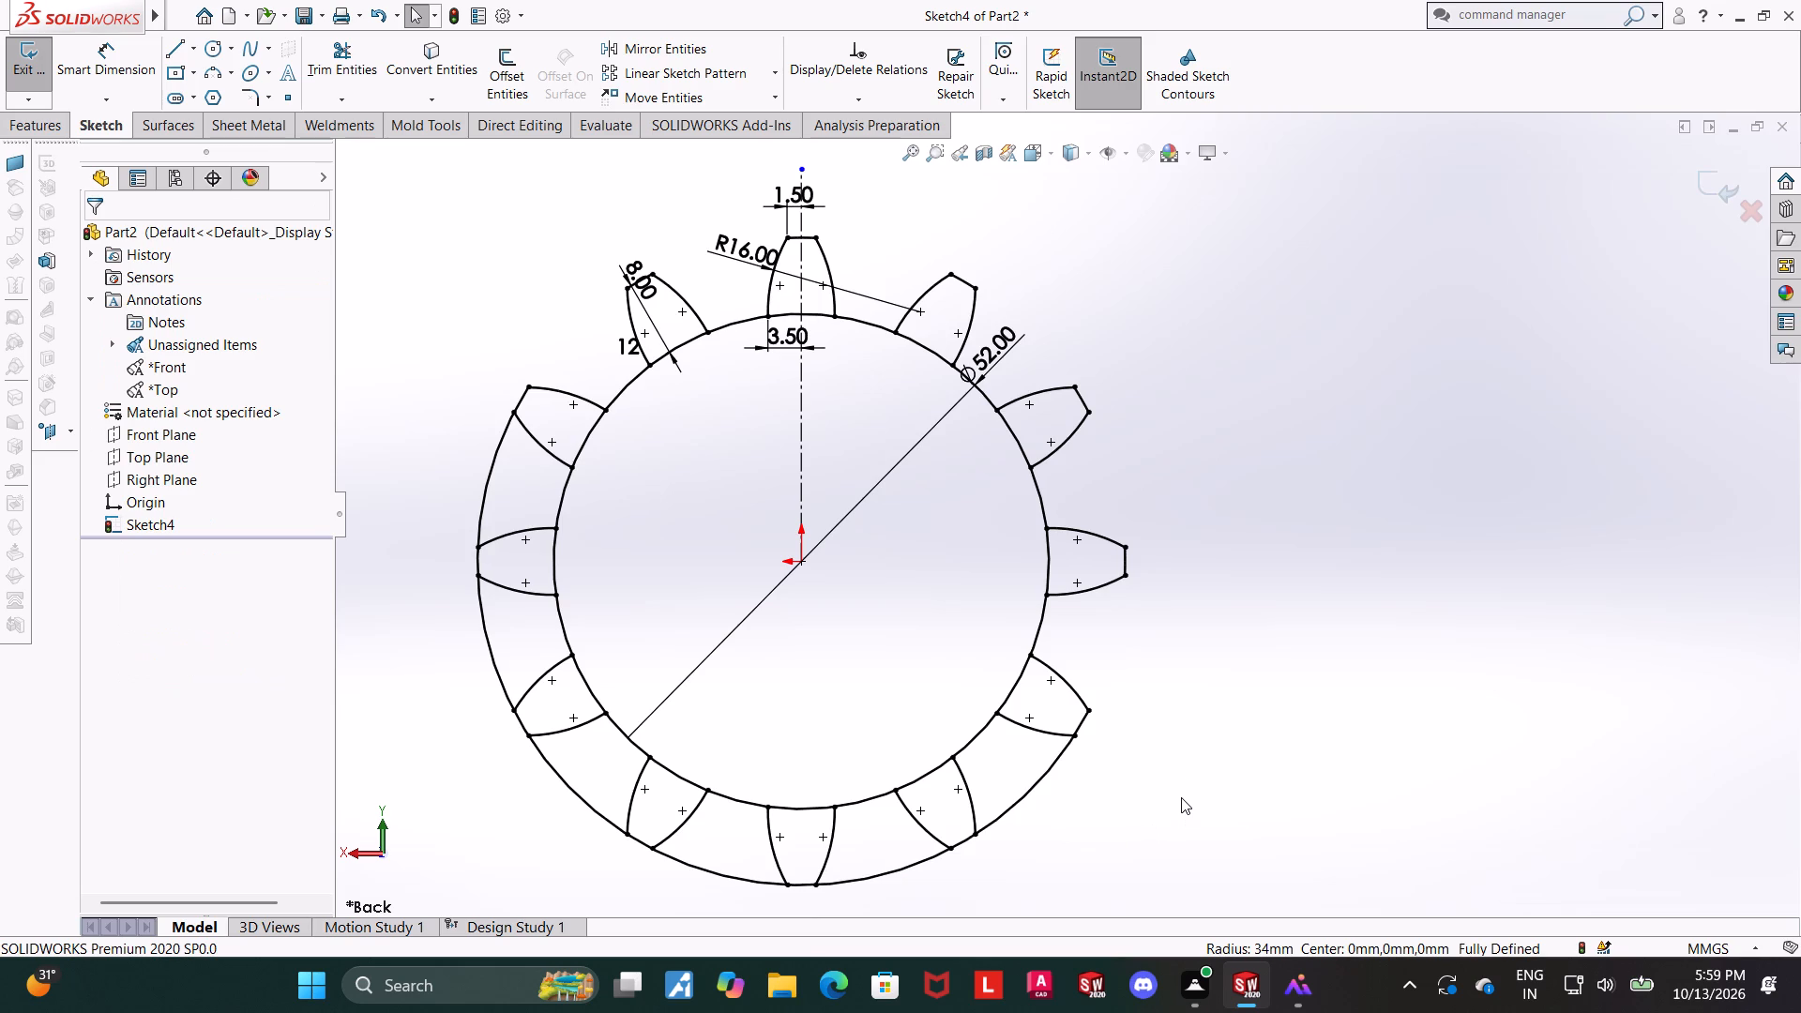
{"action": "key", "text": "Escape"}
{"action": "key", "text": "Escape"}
Add a sketch relation between the lower tip point of the first tooth below the right horizontal tooth and the outer arc.
{"action": "left_click", "coordinate": [1078, 739]}
{"action": "left_click", "coordinate": [1057, 760], "text": "ctrl"}
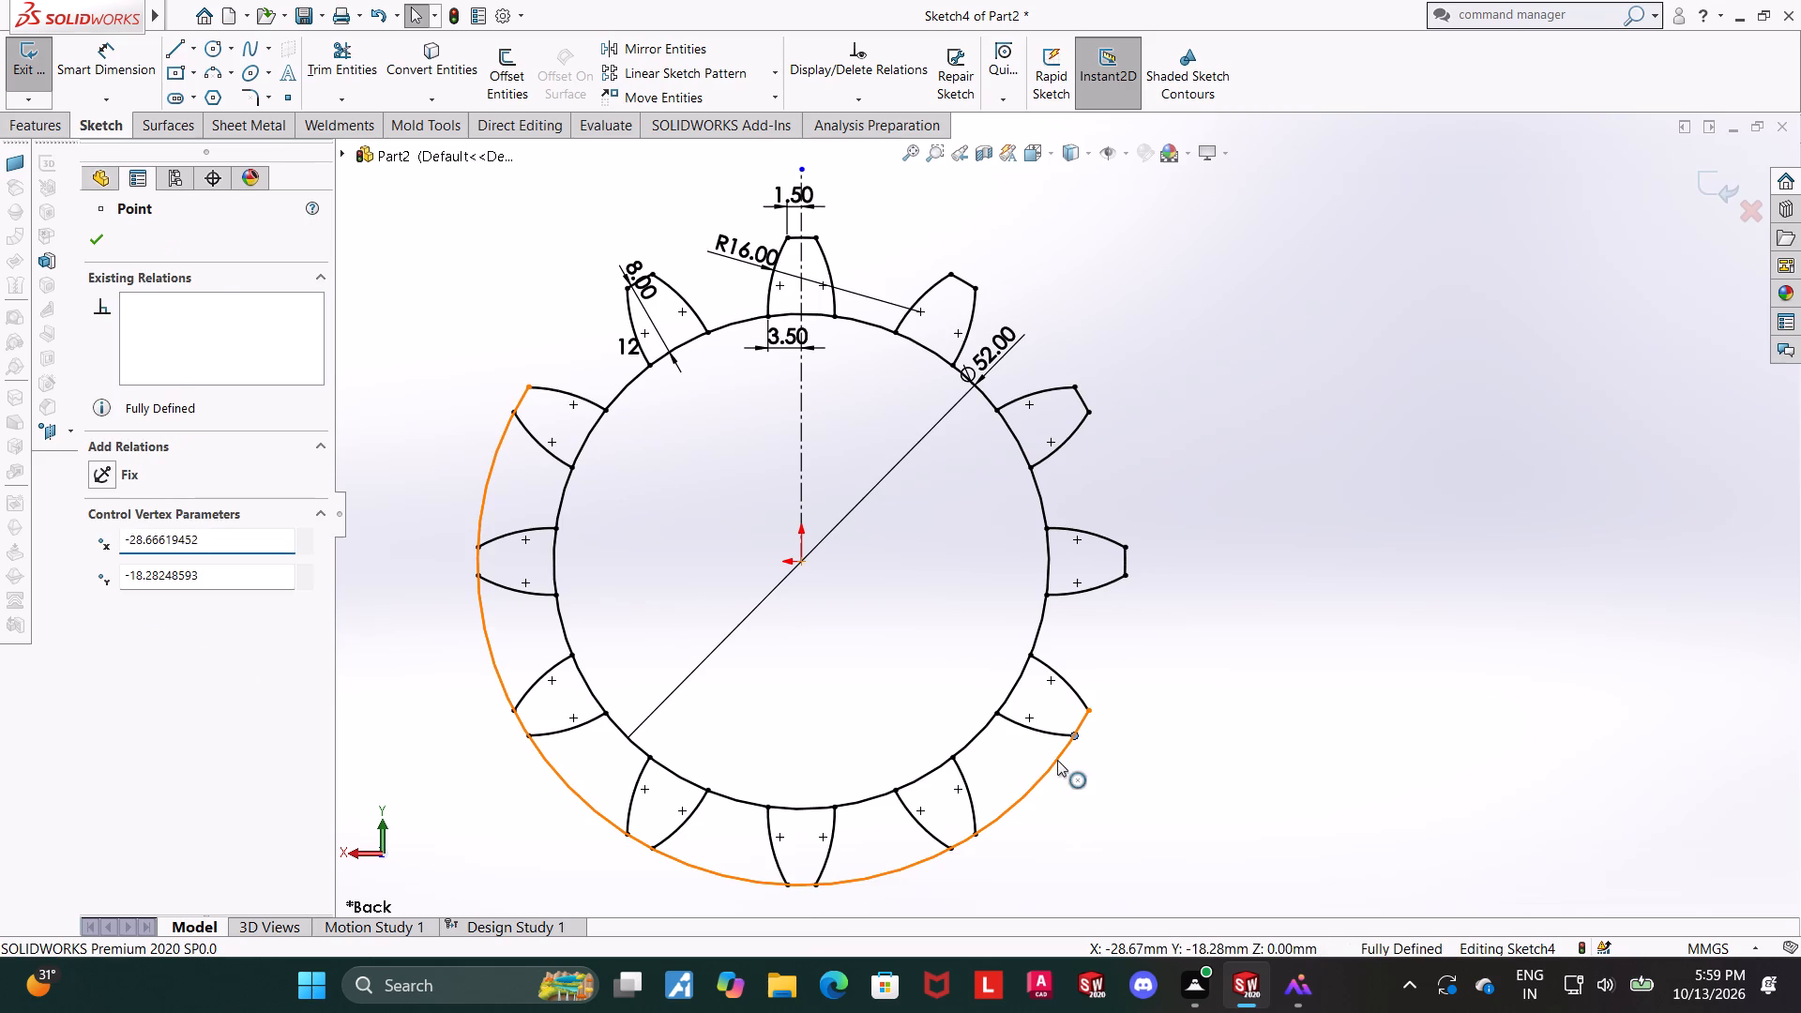
{"action": "left_click", "coordinate": [103, 623]}
{"action": "left_click", "coordinate": [1282, 706]}
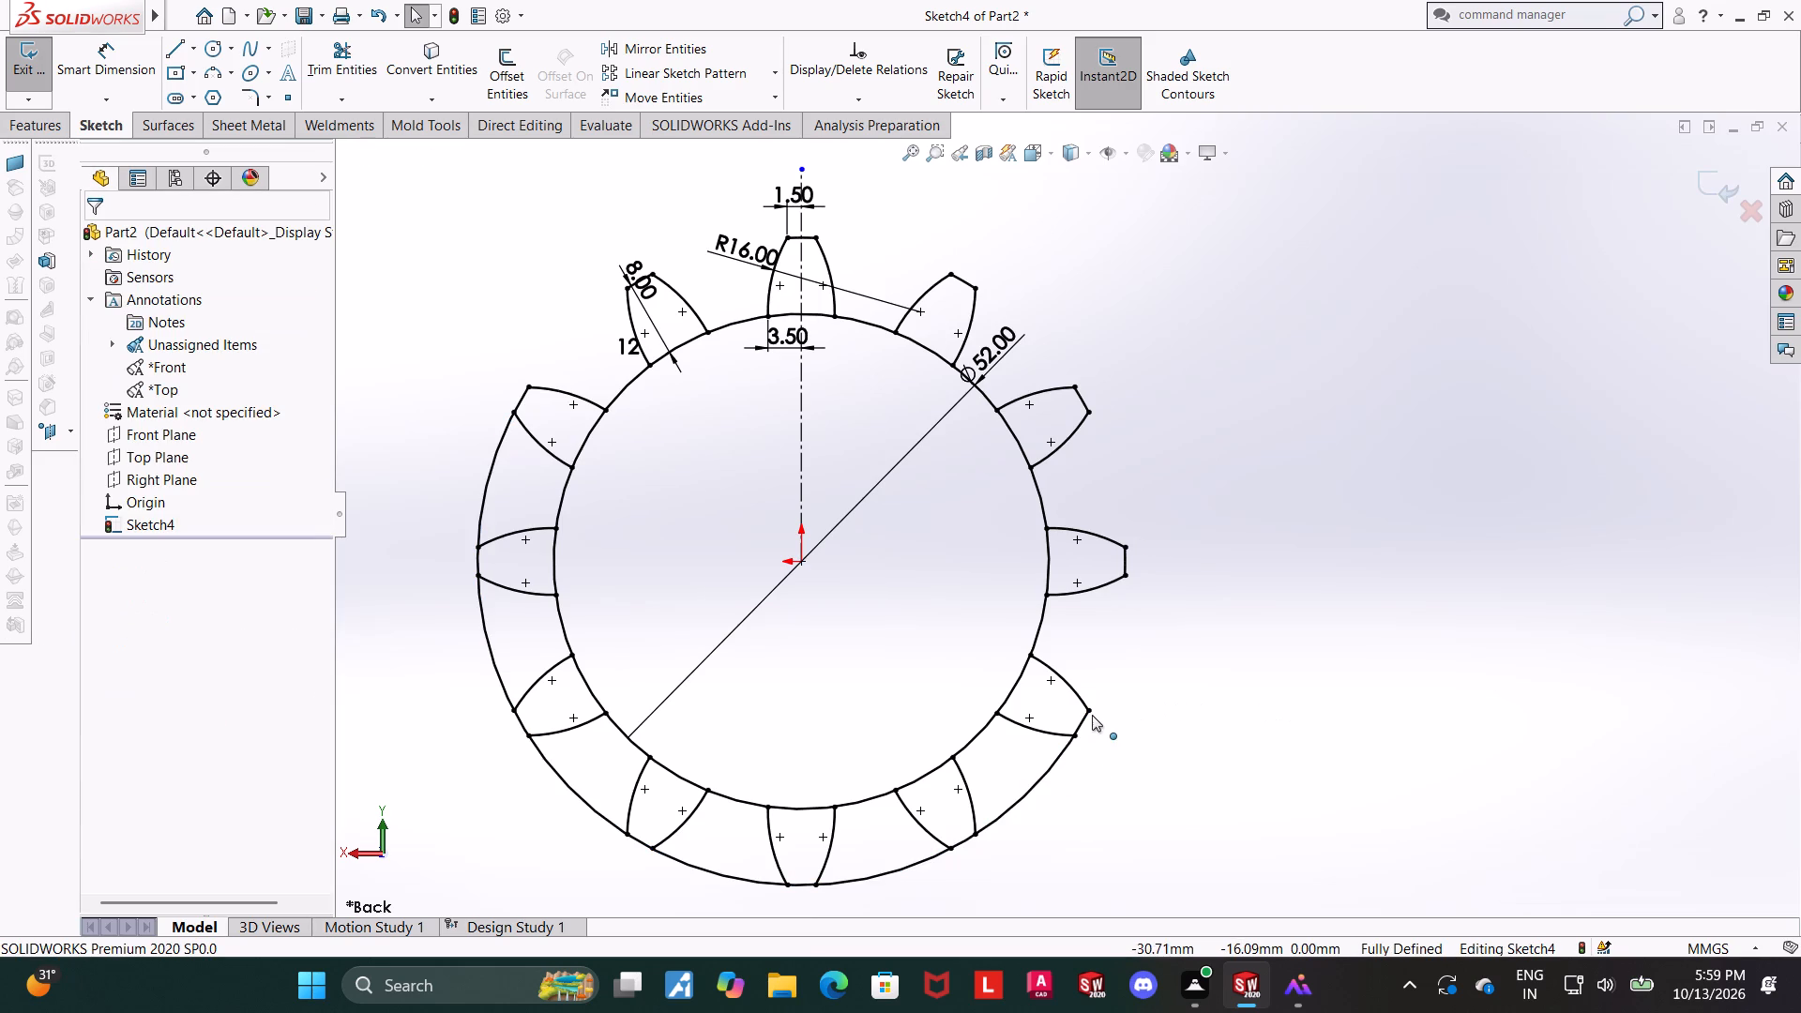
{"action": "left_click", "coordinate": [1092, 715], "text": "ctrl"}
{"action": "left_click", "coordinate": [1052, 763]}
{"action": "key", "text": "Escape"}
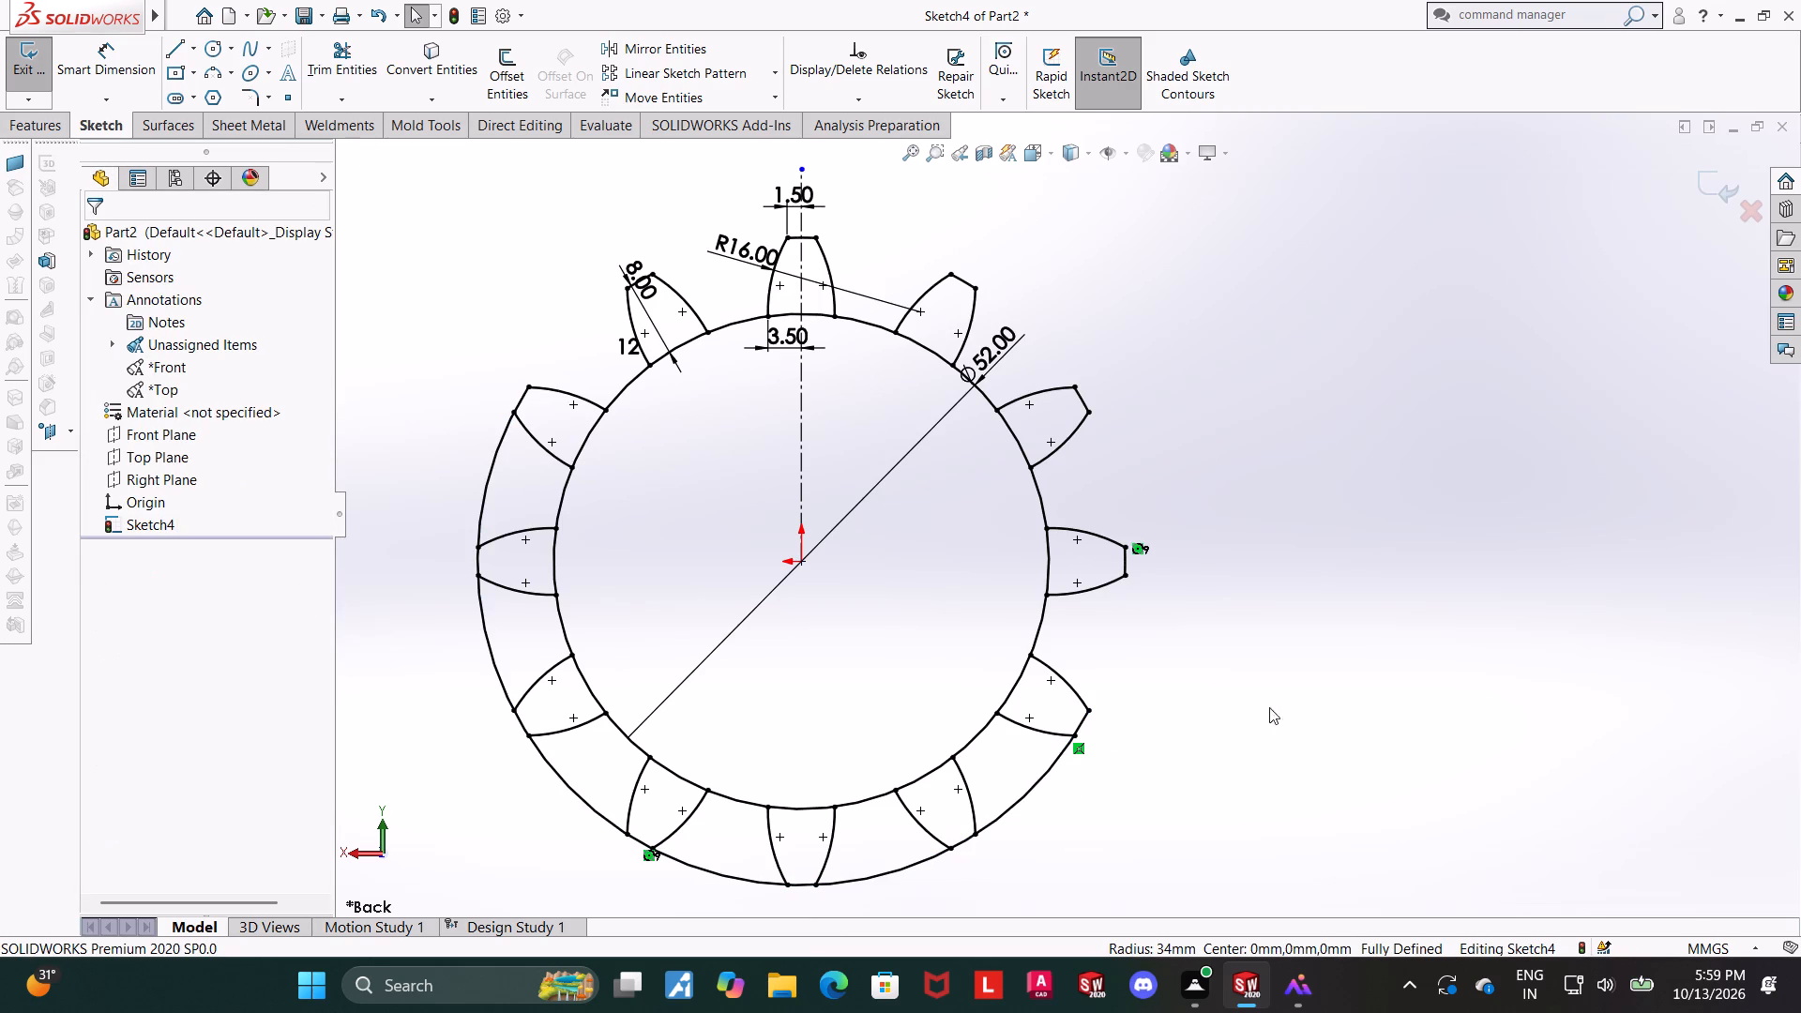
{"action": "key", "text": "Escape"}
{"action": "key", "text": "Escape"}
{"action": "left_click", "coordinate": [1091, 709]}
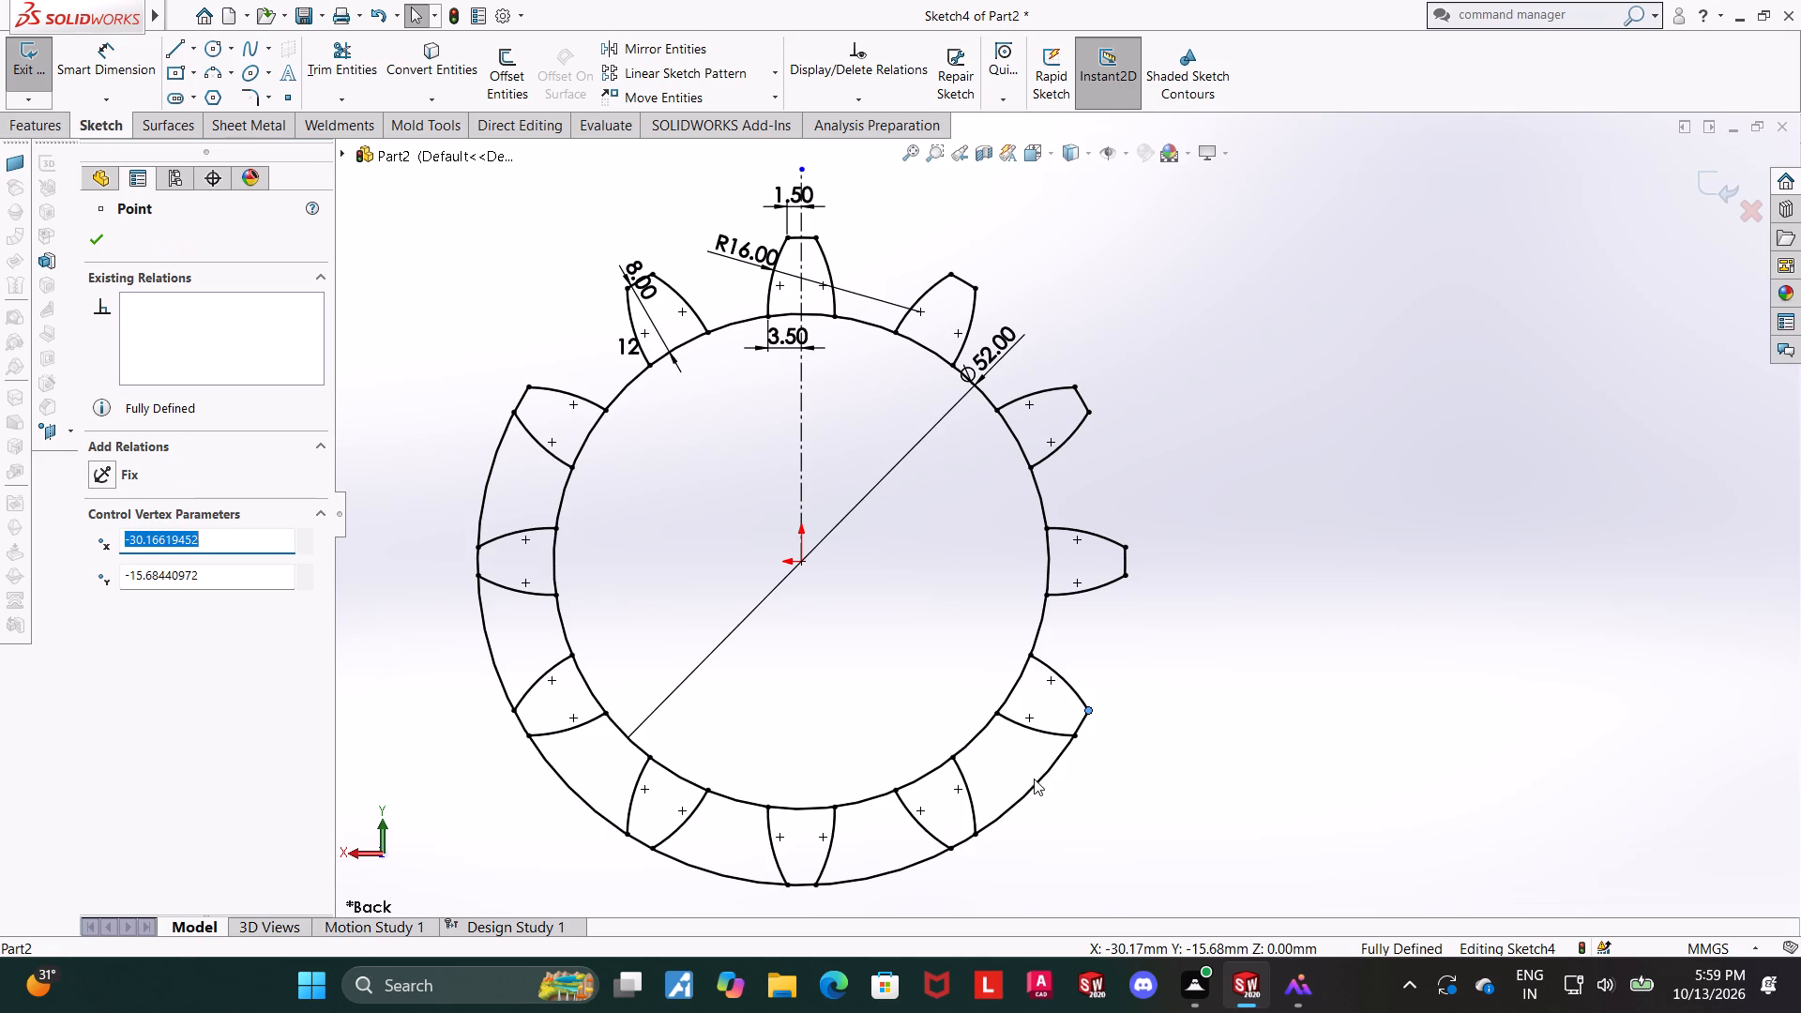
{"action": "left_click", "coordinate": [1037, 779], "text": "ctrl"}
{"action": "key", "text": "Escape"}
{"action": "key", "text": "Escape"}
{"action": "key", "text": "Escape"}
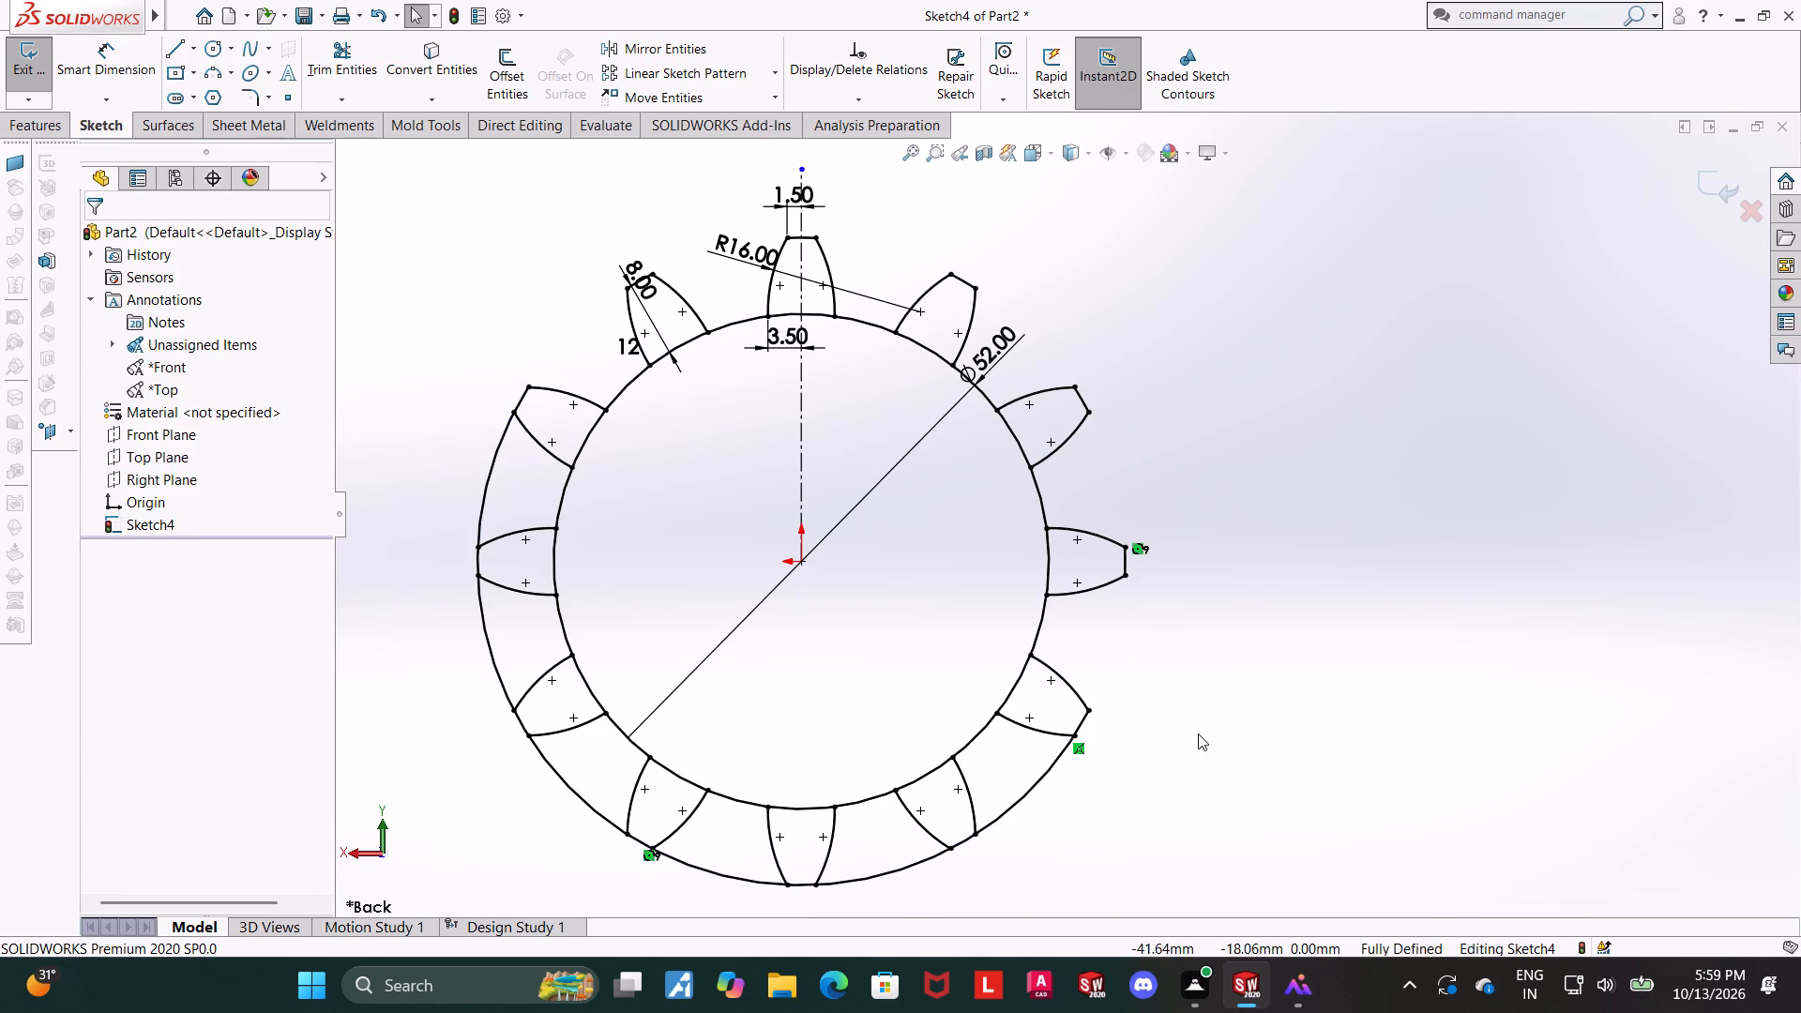
Trim away the outer circle in the six remaining gaps, from the lower-right teeth clockwise round to the upper-left tooth.
{"action": "left_click", "coordinate": [1198, 733]}
{"action": "left_click", "coordinate": [327, 68]}
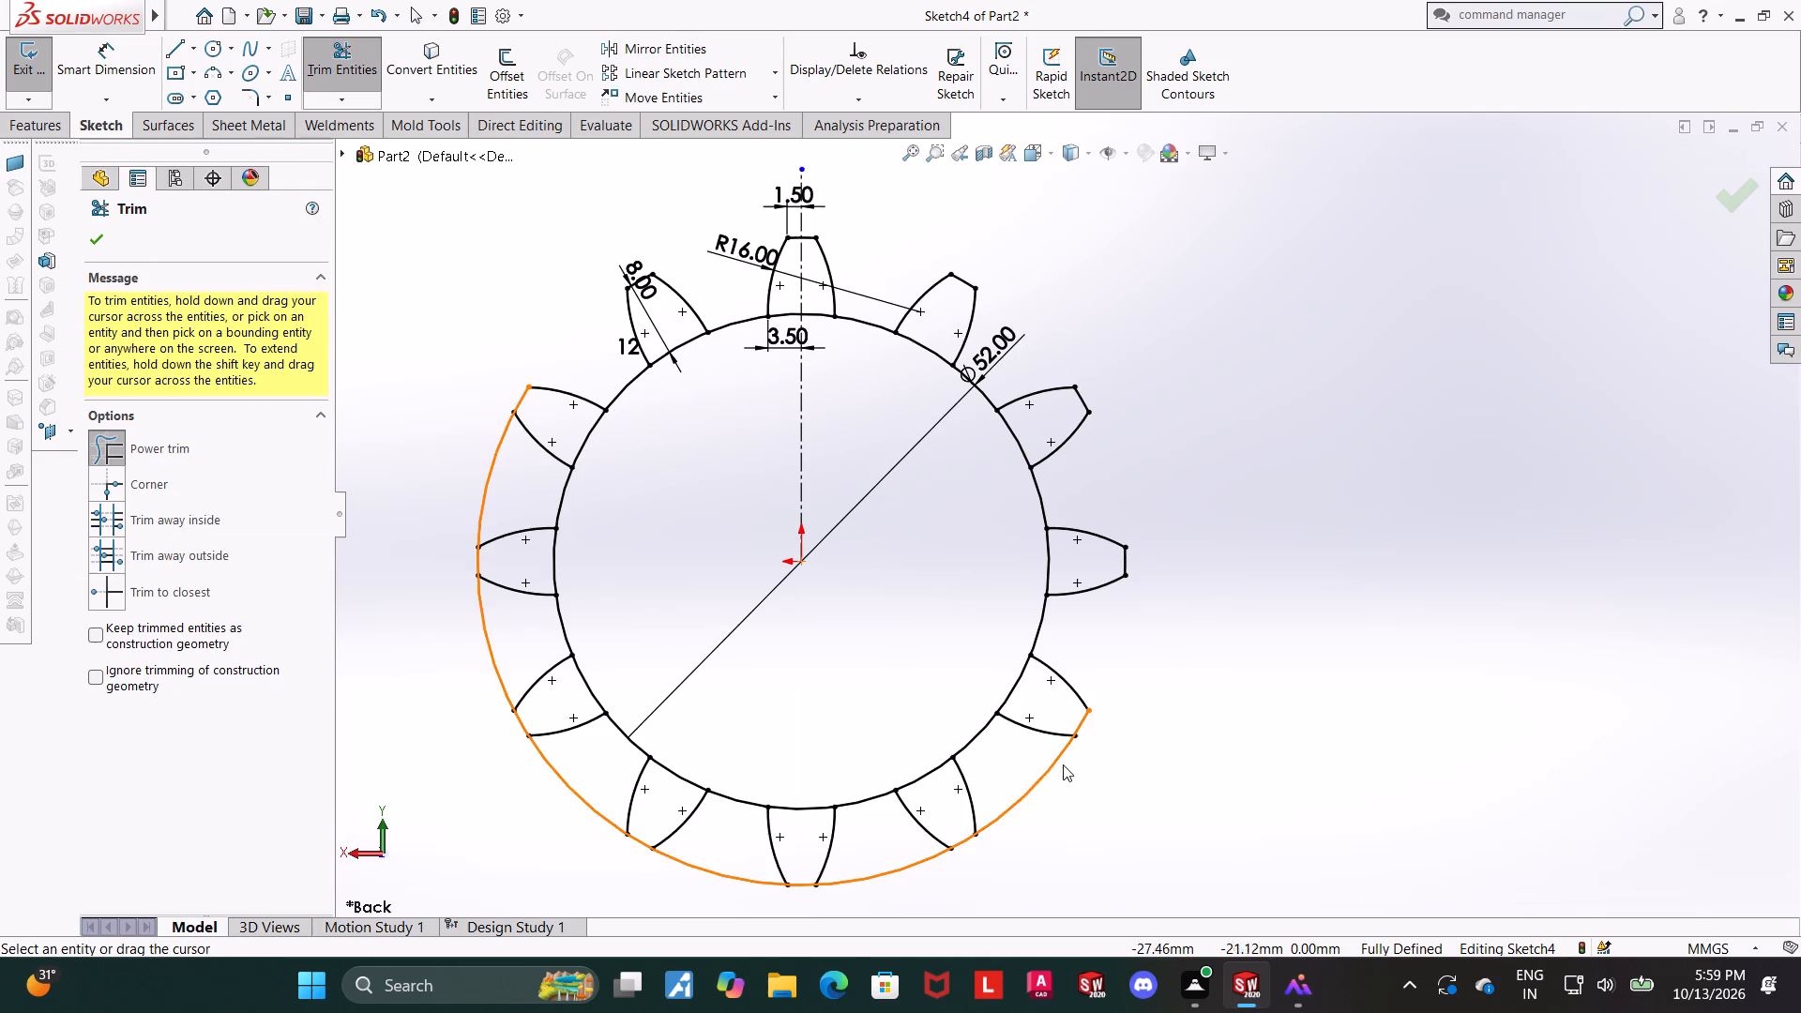
{"action": "left_click_drag", "start_coordinate": [1065, 789], "coordinate": [1030, 736]}
{"action": "left_click_drag", "start_coordinate": [894, 884], "coordinate": [886, 847]}
{"action": "scroll", "coordinate": [899, 859], "scroll_direction": "down", "scroll_amount": 2}
{"action": "scroll", "coordinate": [711, 892], "scroll_direction": "up", "scroll_amount": 3}
{"action": "left_click_drag", "start_coordinate": [821, 730], "coordinate": [822, 683]}
{"action": "left_click_drag", "start_coordinate": [689, 653], "coordinate": [700, 622]}
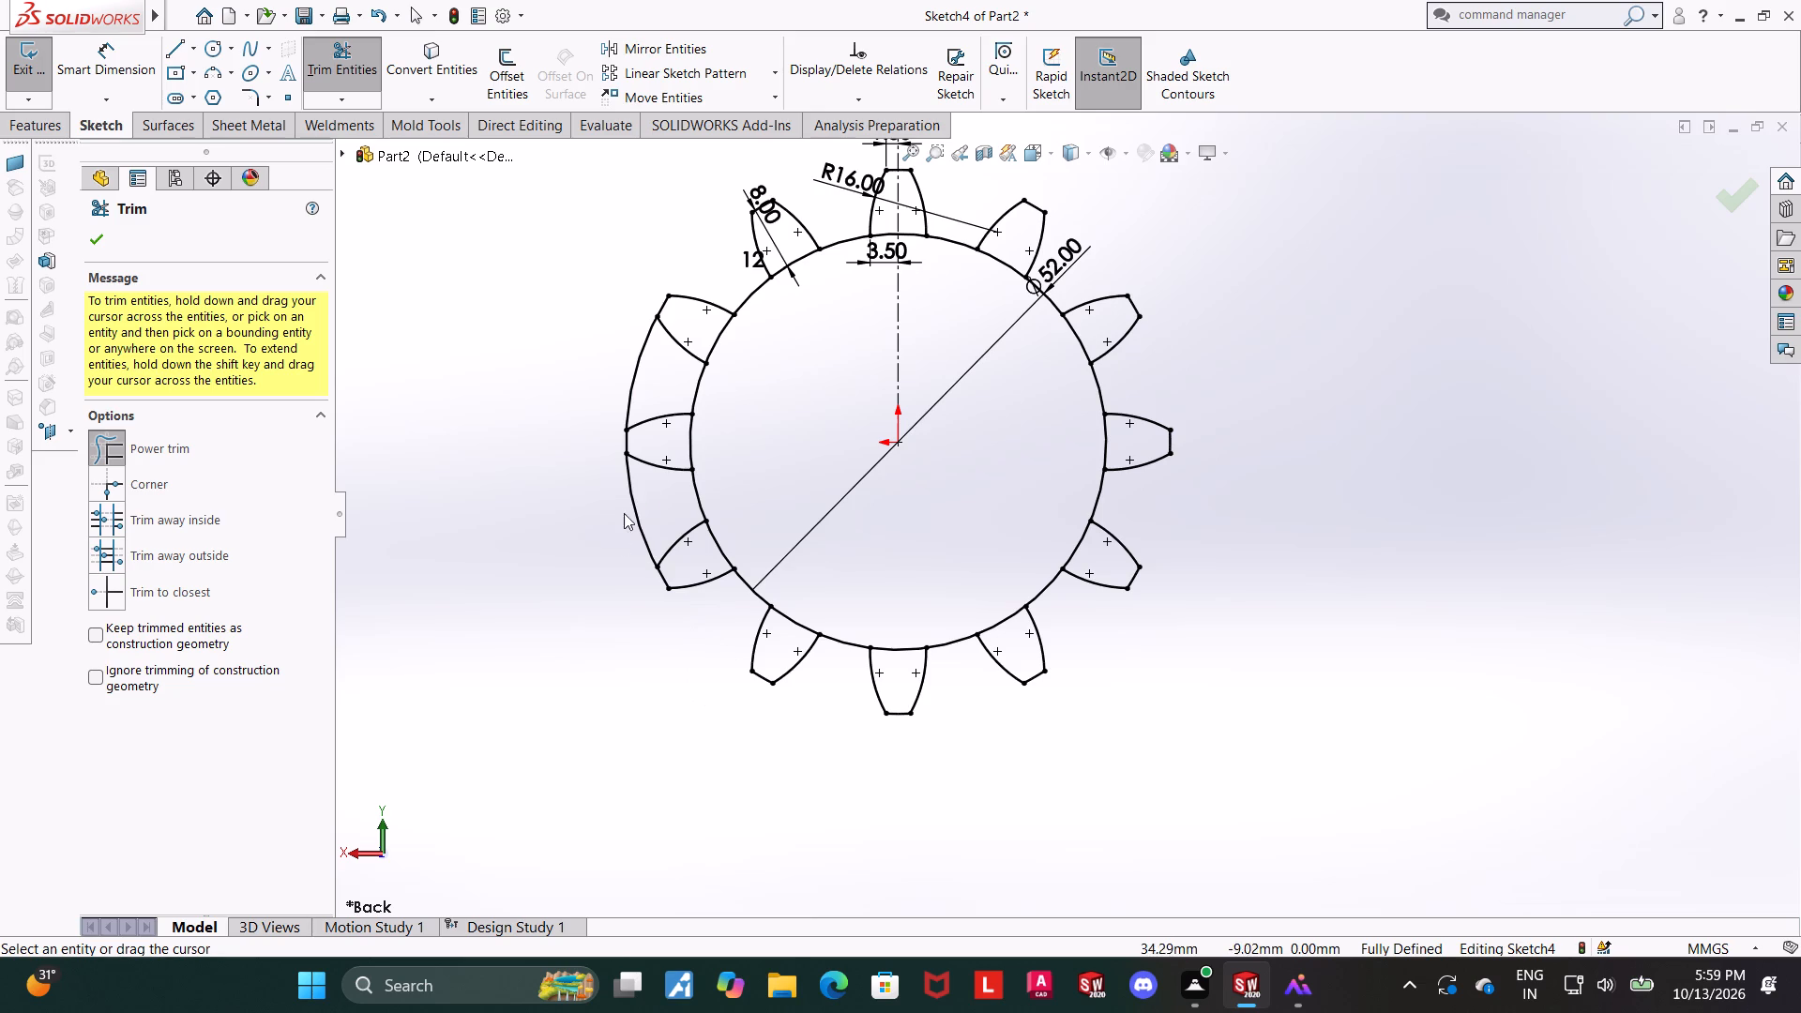
{"action": "left_click_drag", "start_coordinate": [624, 513], "coordinate": [647, 480]}
{"action": "left_click_drag", "start_coordinate": [656, 375], "coordinate": [604, 336]}
Trim away the 52 mm circle across the bases of six teeth, from the upper-left tooth clockwise to the right horizontal tooth.
{"action": "scroll", "coordinate": [749, 403], "scroll_direction": "up", "scroll_amount": 3}
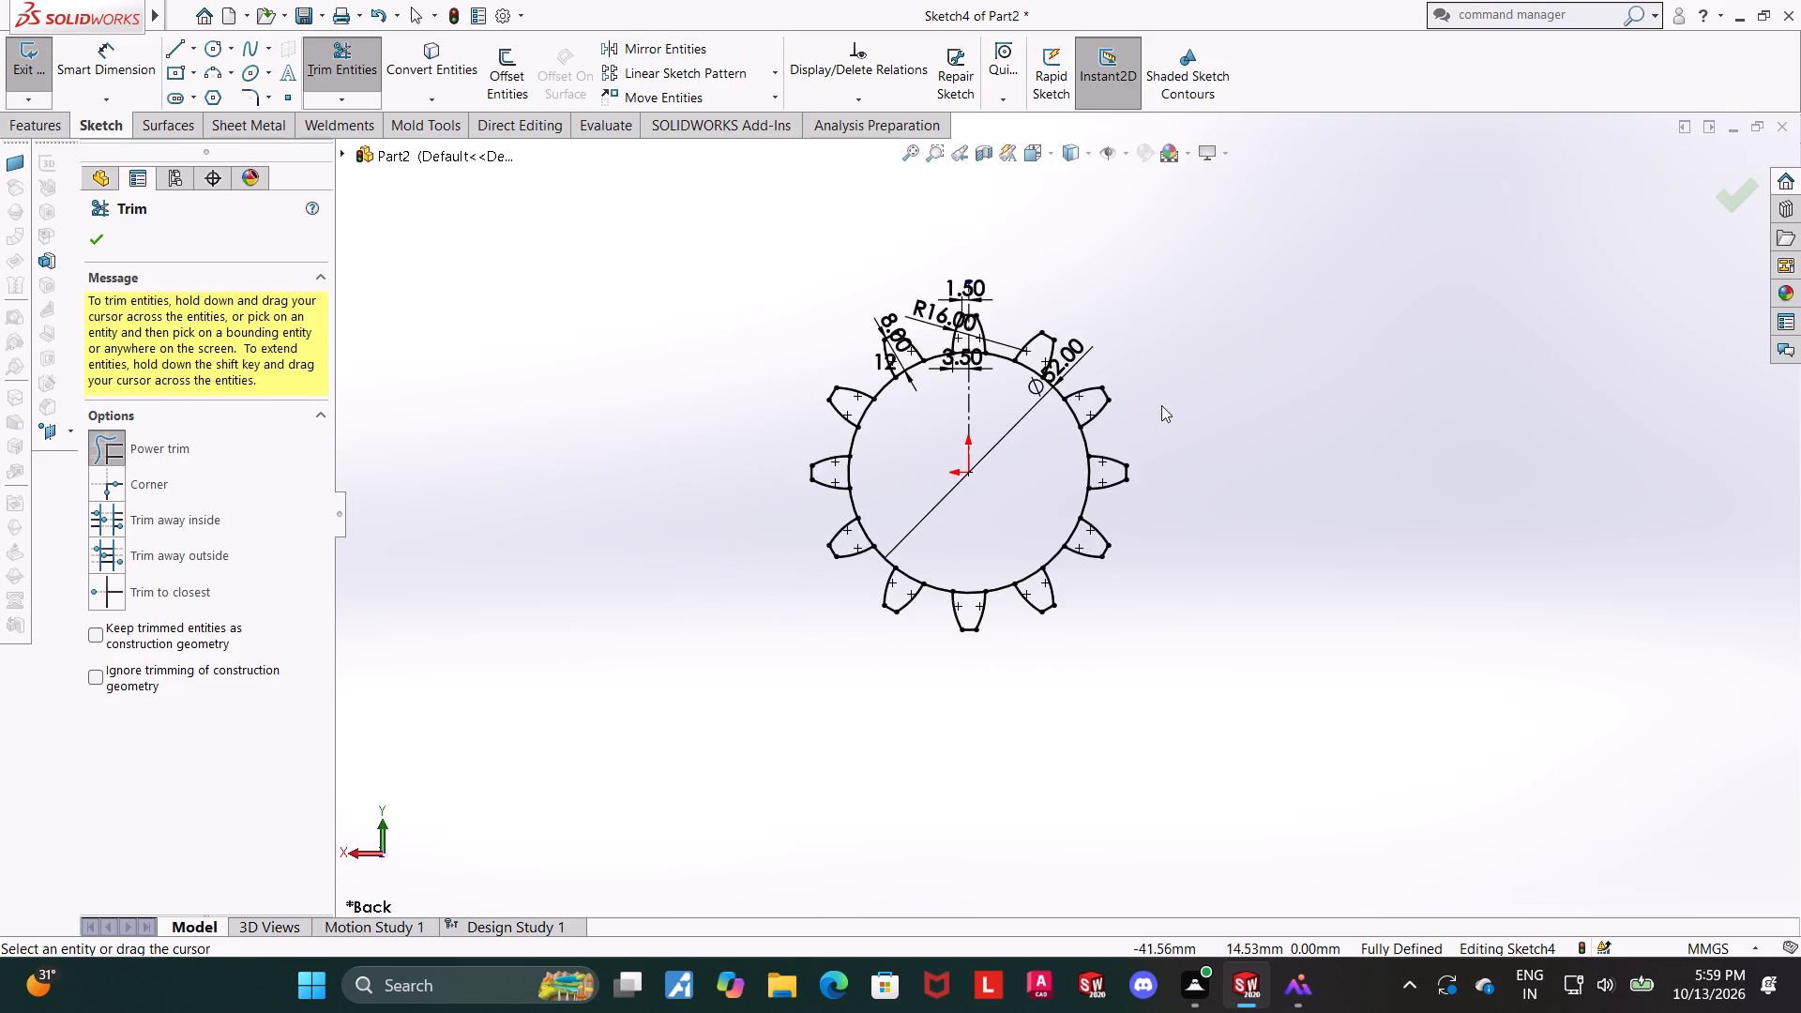
{"action": "scroll", "coordinate": [1128, 347], "scroll_direction": "down", "scroll_amount": 2}
{"action": "scroll", "coordinate": [927, 457], "scroll_direction": "down", "scroll_amount": 2}
{"action": "scroll", "coordinate": [726, 448], "scroll_direction": "down", "scroll_amount": 2}
{"action": "left_click_drag", "start_coordinate": [717, 514], "coordinate": [650, 445]}
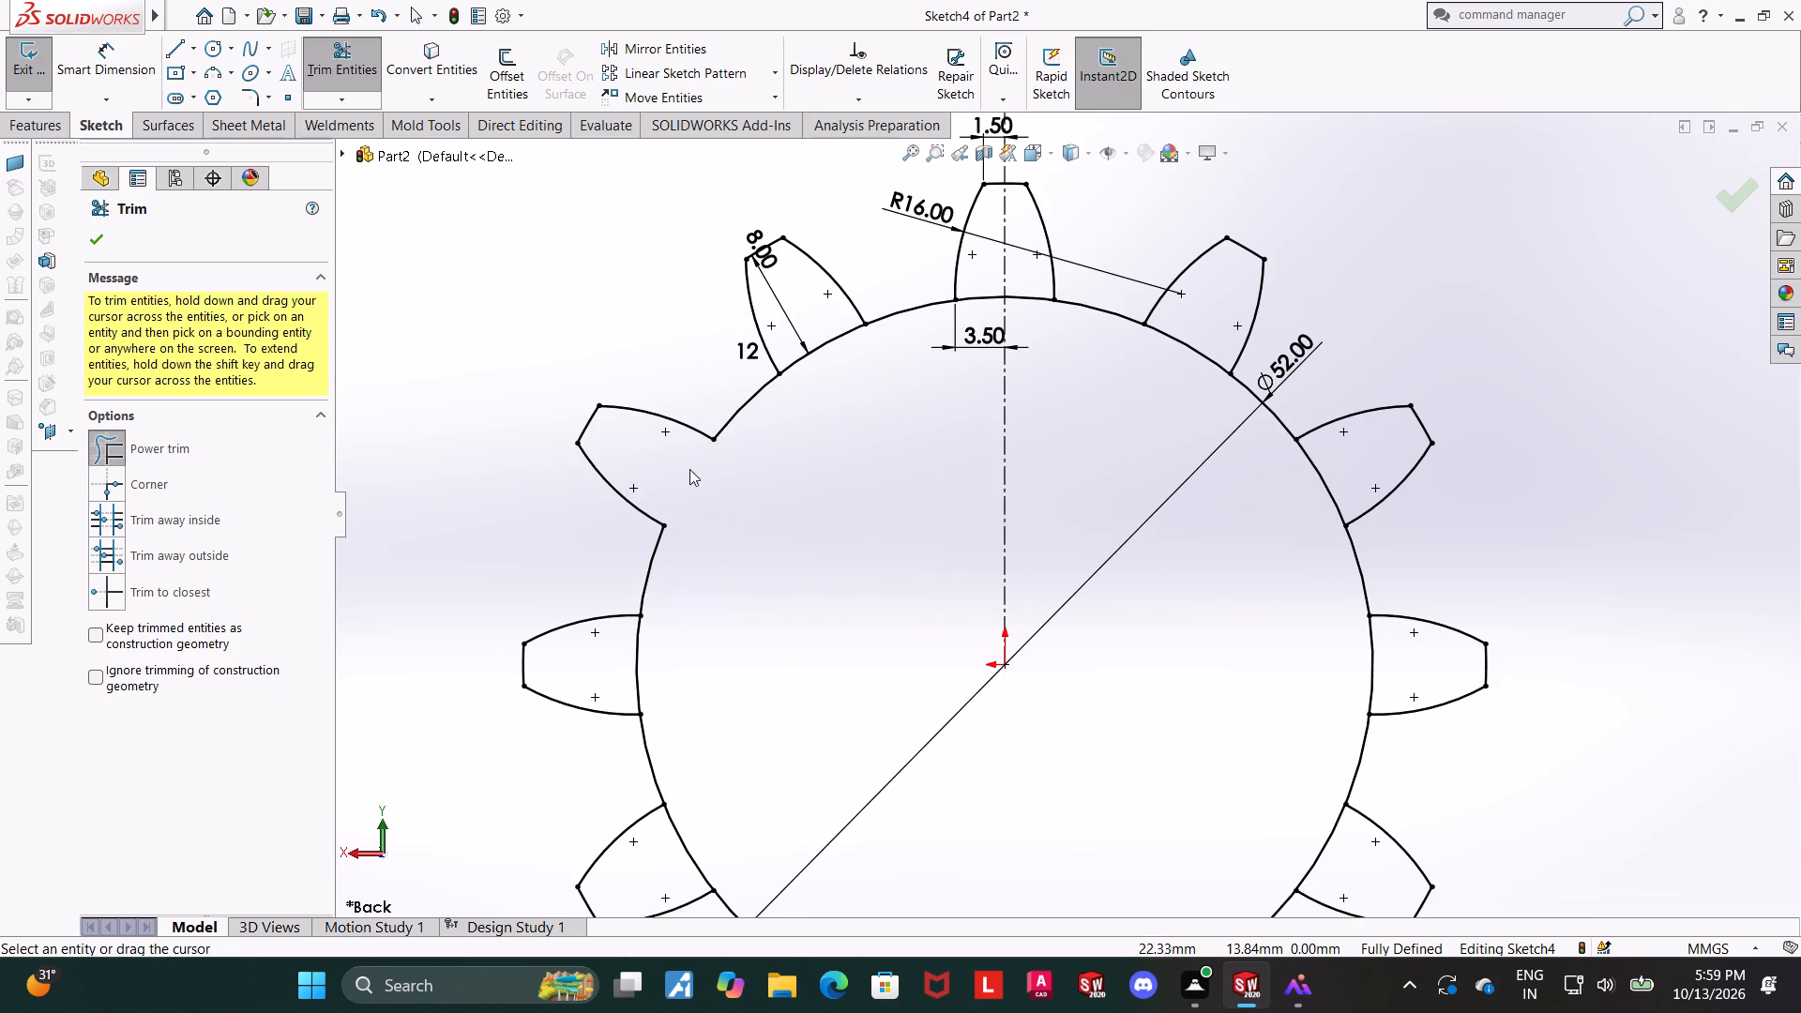
{"action": "left_click_drag", "start_coordinate": [841, 383], "coordinate": [824, 290]}
{"action": "left_click_drag", "start_coordinate": [974, 323], "coordinate": [985, 265]}
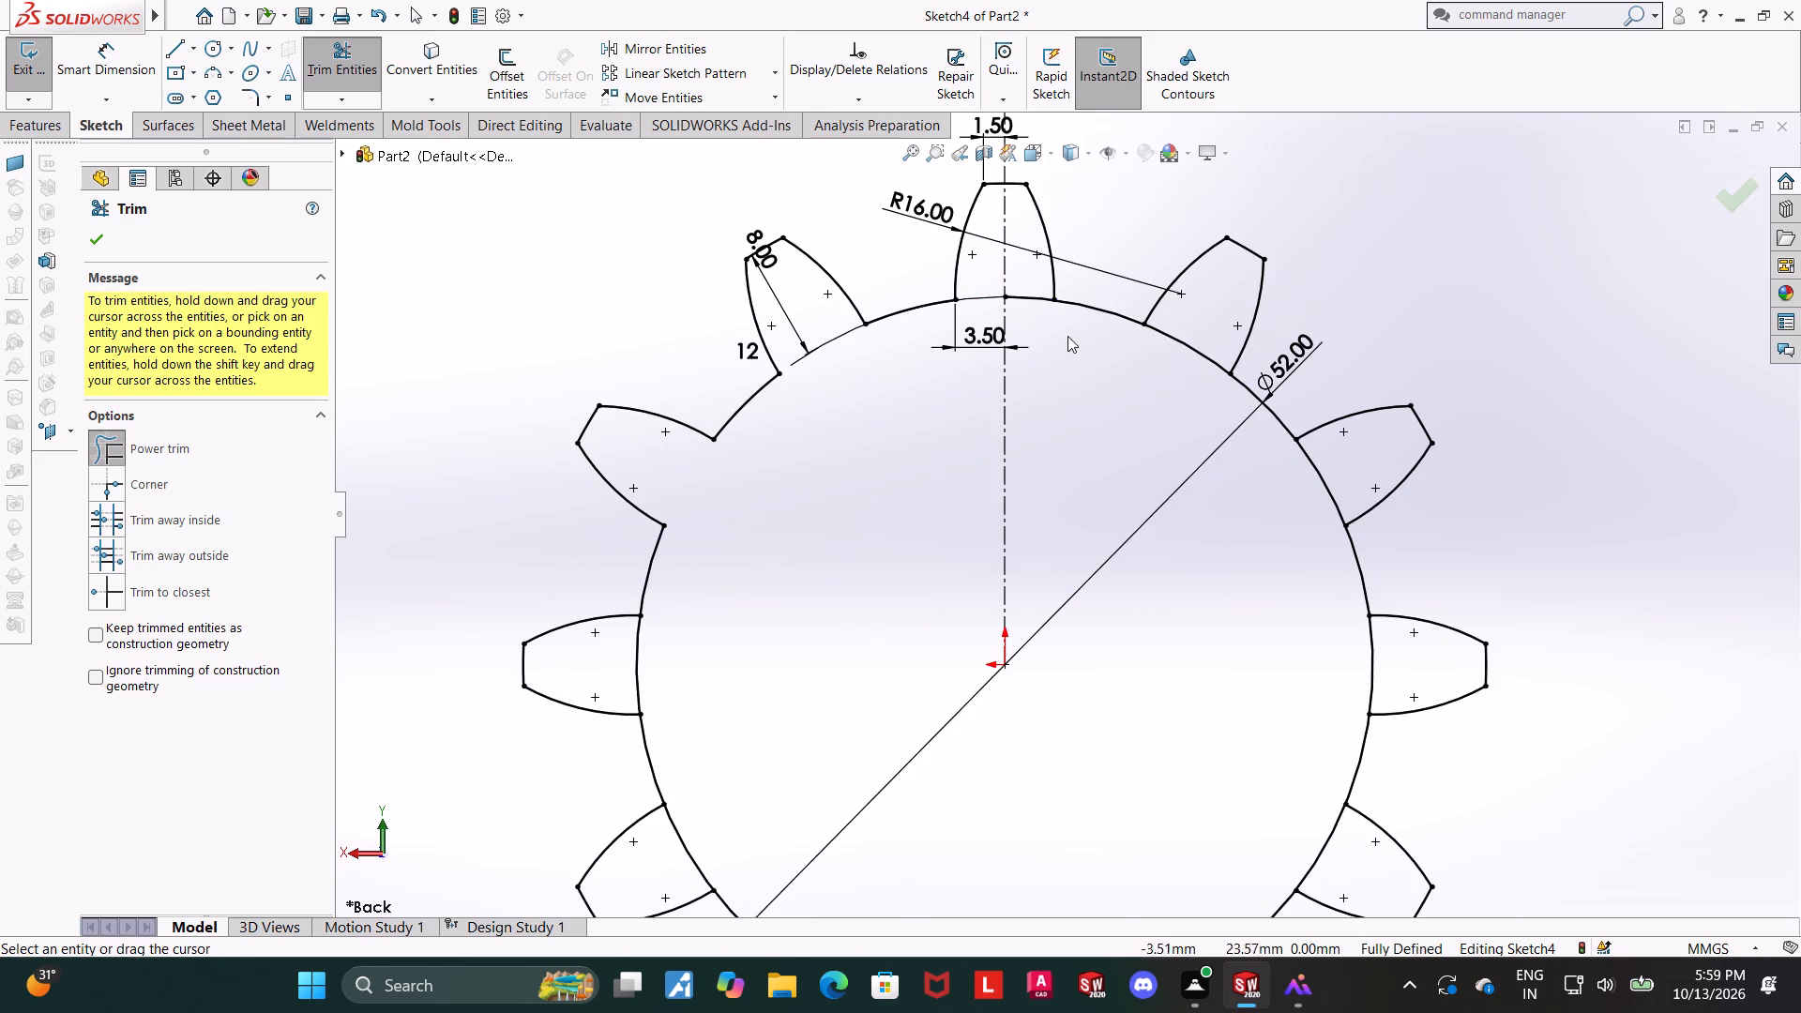
{"action": "left_click_drag", "start_coordinate": [1037, 320], "coordinate": [1024, 296]}
{"action": "left_click_drag", "start_coordinate": [1186, 382], "coordinate": [1193, 324]}
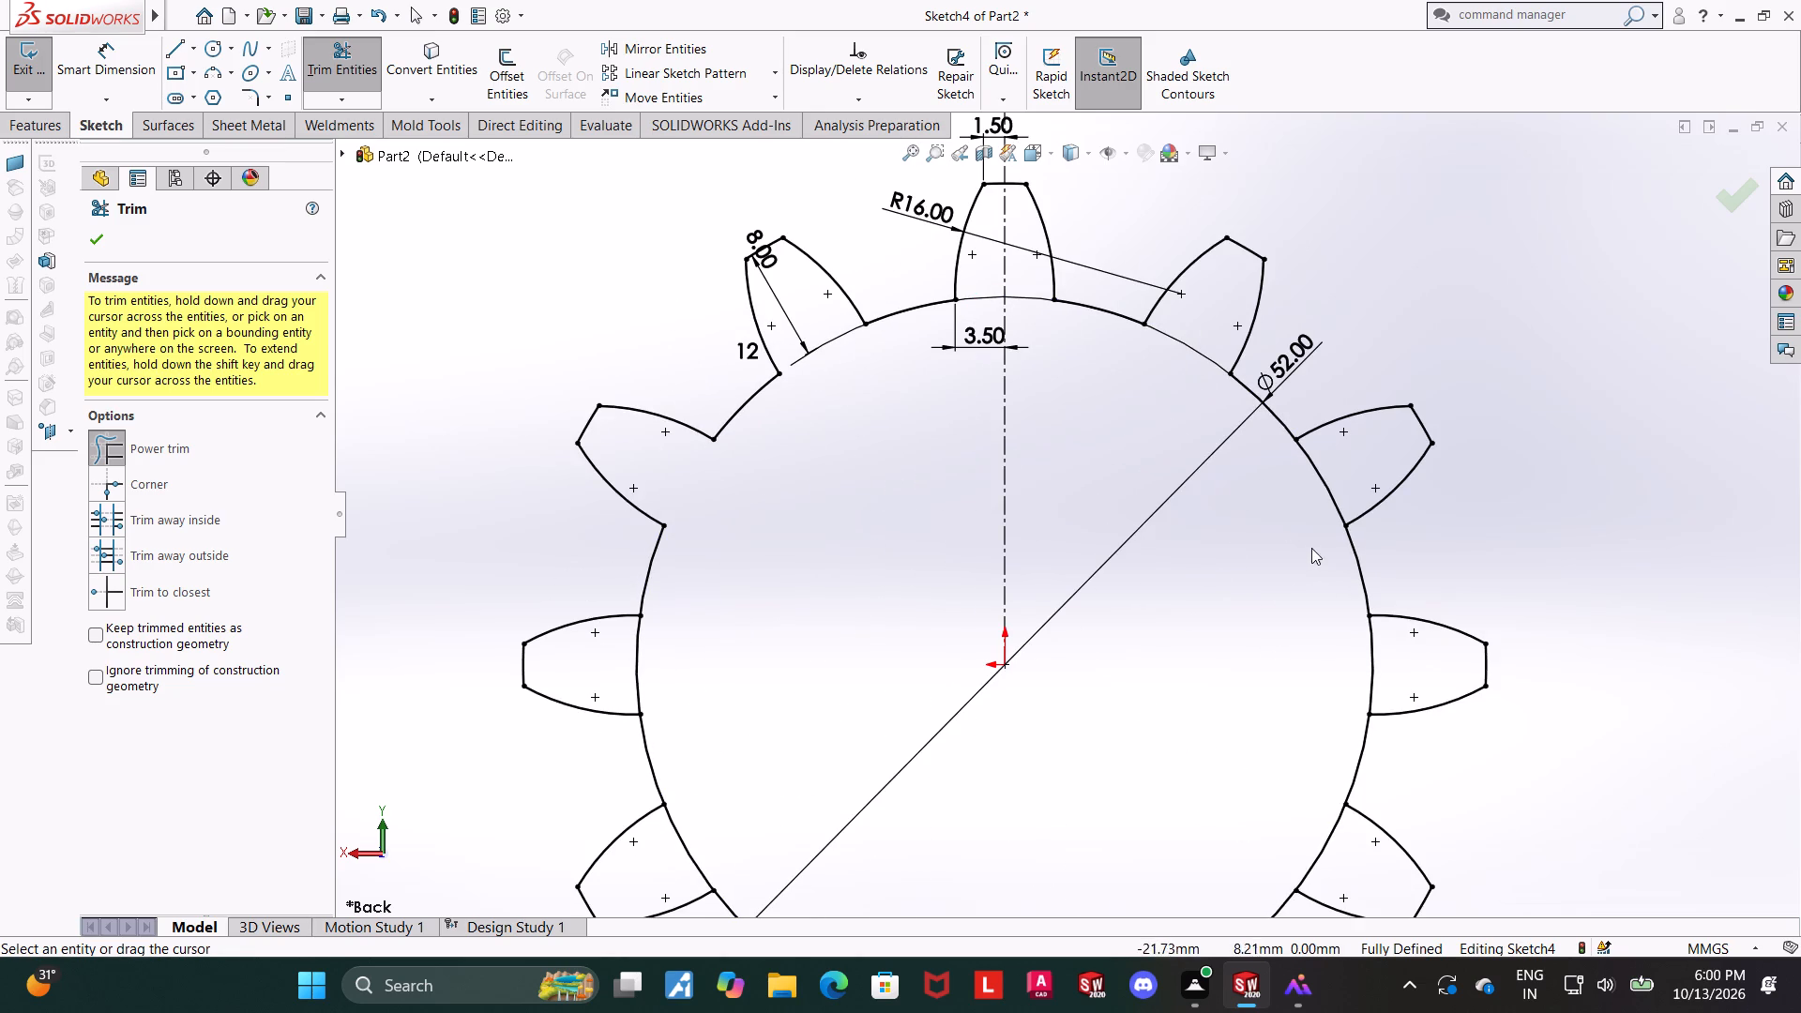
{"action": "left_click_drag", "start_coordinate": [1305, 511], "coordinate": [1315, 484]}
{"action": "left_click_drag", "start_coordinate": [1289, 494], "coordinate": [1320, 455]}
{"action": "scroll", "coordinate": [1327, 635], "scroll_direction": "up", "scroll_amount": 1}
{"action": "left_click_drag", "start_coordinate": [1370, 638], "coordinate": [1294, 625]}
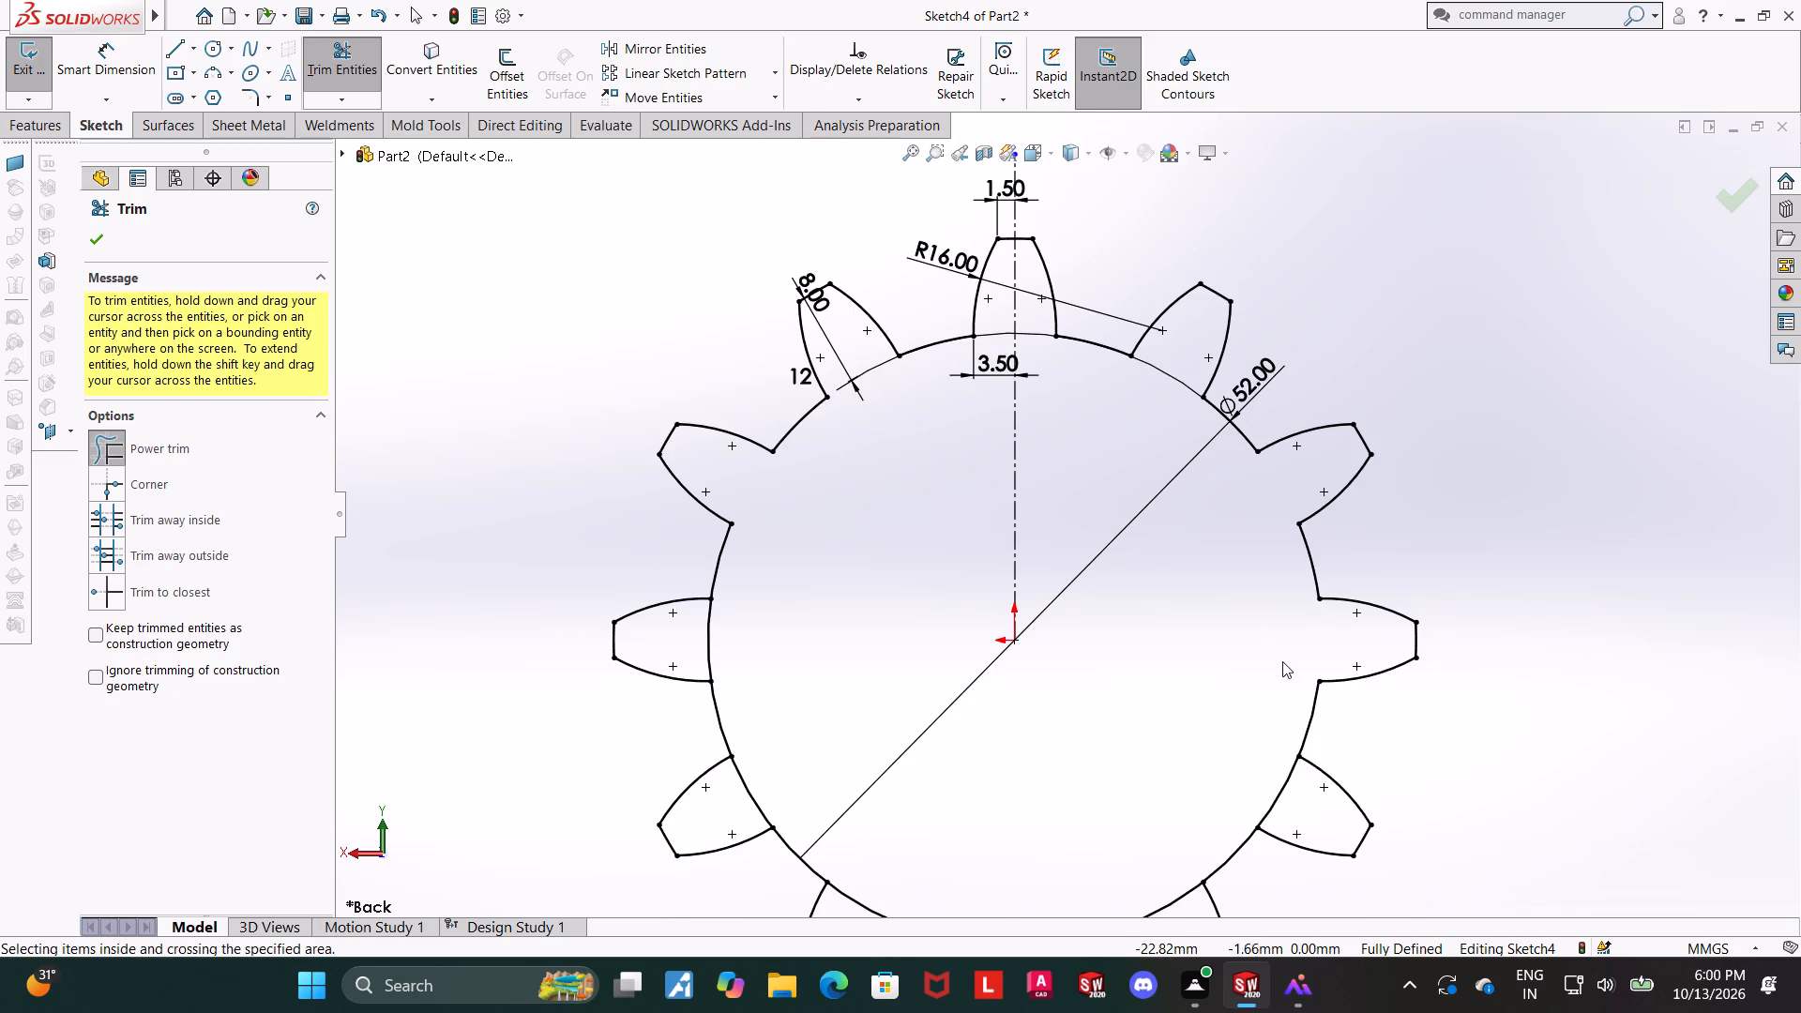
Trim away the 52 mm circle across the bases of the other six teeth, from lower right to left horizontal, and finish the sketch.
{"action": "scroll", "coordinate": [1280, 673], "scroll_direction": "down", "scroll_amount": 3}
{"action": "scroll", "coordinate": [1281, 740], "scroll_direction": "up", "scroll_amount": 5}
{"action": "scroll", "coordinate": [1096, 664], "scroll_direction": "down", "scroll_amount": 3}
{"action": "left_click_drag", "start_coordinate": [1199, 636], "coordinate": [1137, 562]}
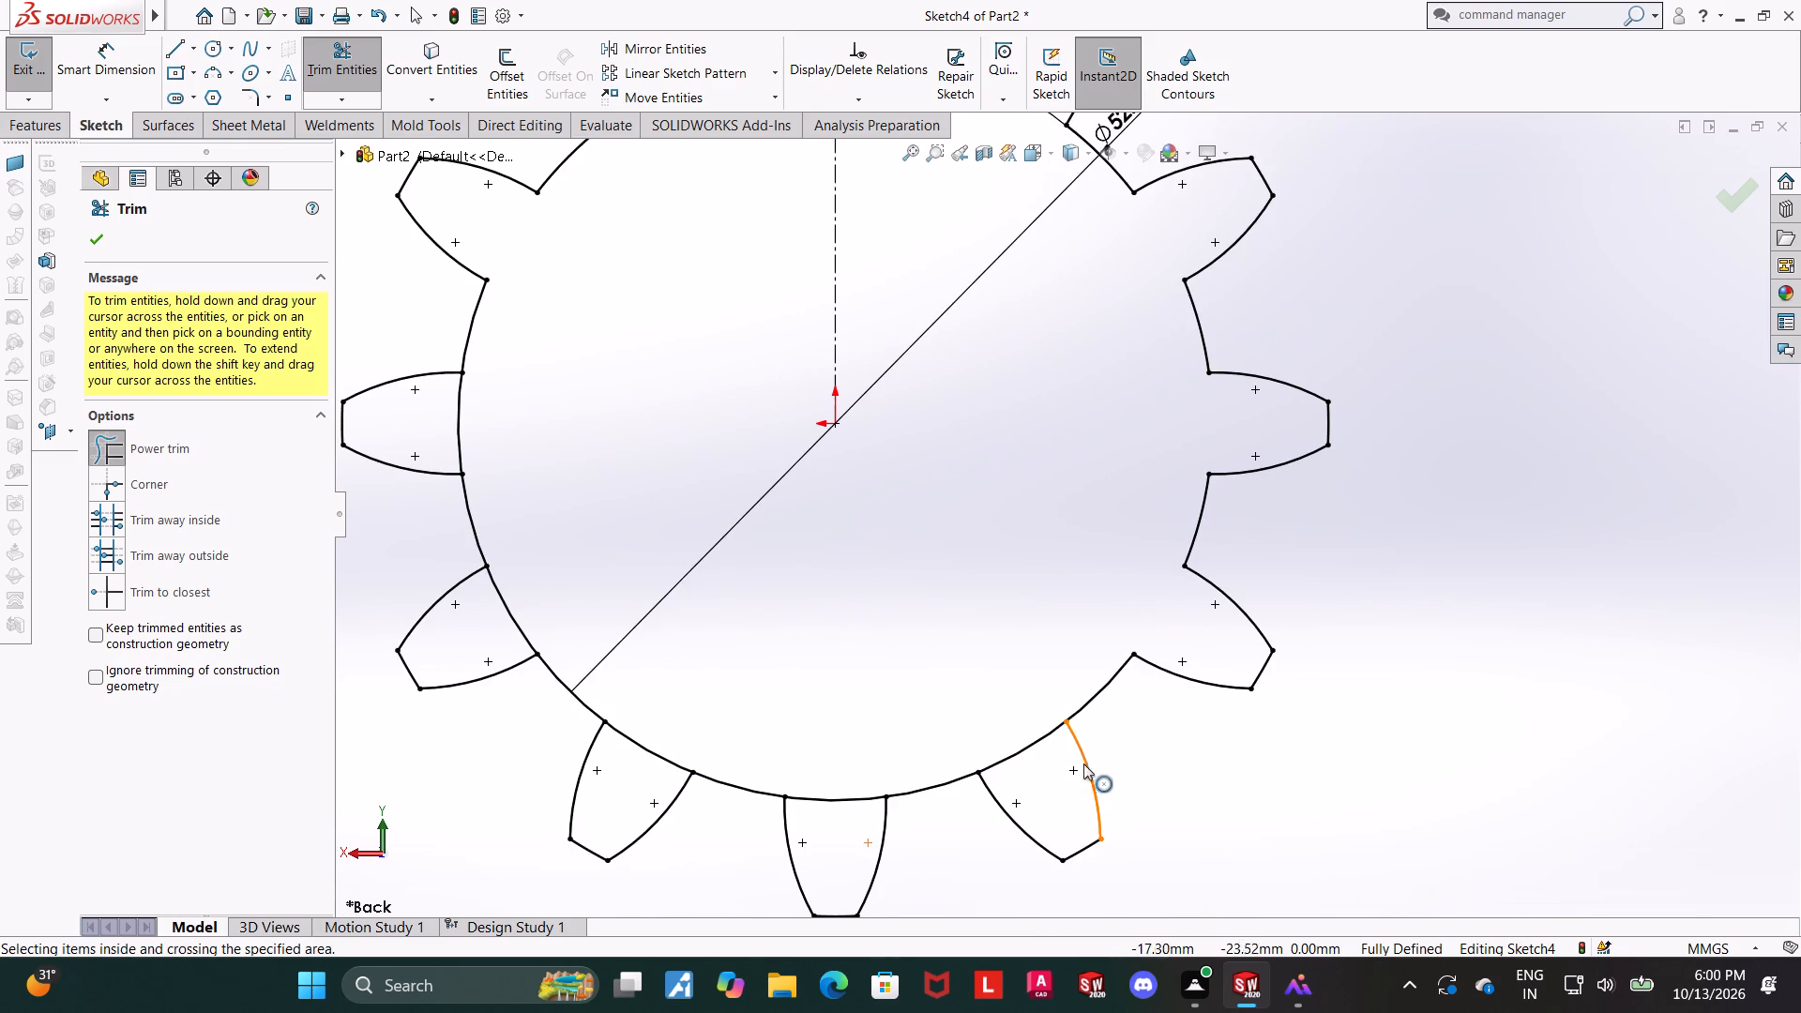
{"action": "left_click_drag", "start_coordinate": [1041, 782], "coordinate": [1002, 653]}
{"action": "left_click_drag", "start_coordinate": [845, 819], "coordinate": [840, 718]}
{"action": "left_click_drag", "start_coordinate": [626, 767], "coordinate": [643, 710]}
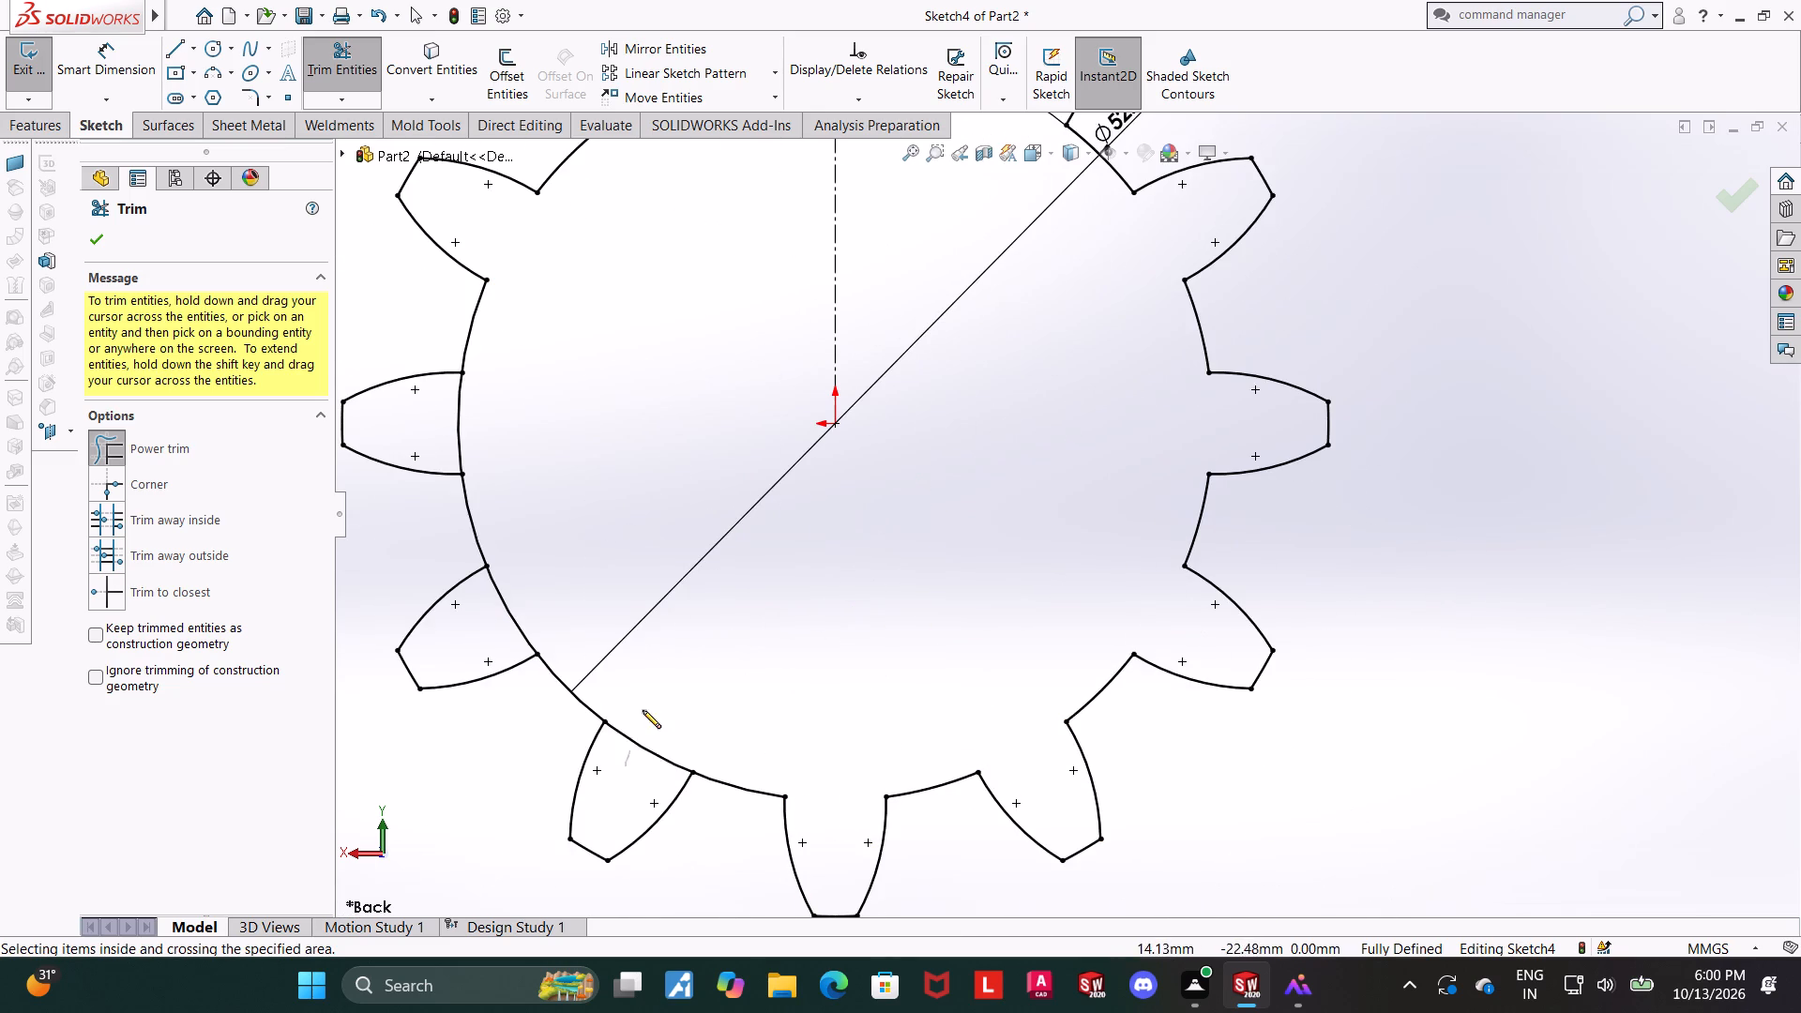
{"action": "left_click_drag", "start_coordinate": [643, 710], "coordinate": [643, 705]}
{"action": "left_click_drag", "start_coordinate": [492, 623], "coordinate": [539, 570]}
{"action": "left_click_drag", "start_coordinate": [483, 440], "coordinate": [459, 424]}
{"action": "left_click_drag", "start_coordinate": [476, 424], "coordinate": [456, 418]}
{"action": "scroll", "coordinate": [719, 475], "scroll_direction": "up", "scroll_amount": 3}
{"action": "scroll", "coordinate": [1246, 465], "scroll_direction": "up", "scroll_amount": 1}
{"action": "key", "text": "Escape"}
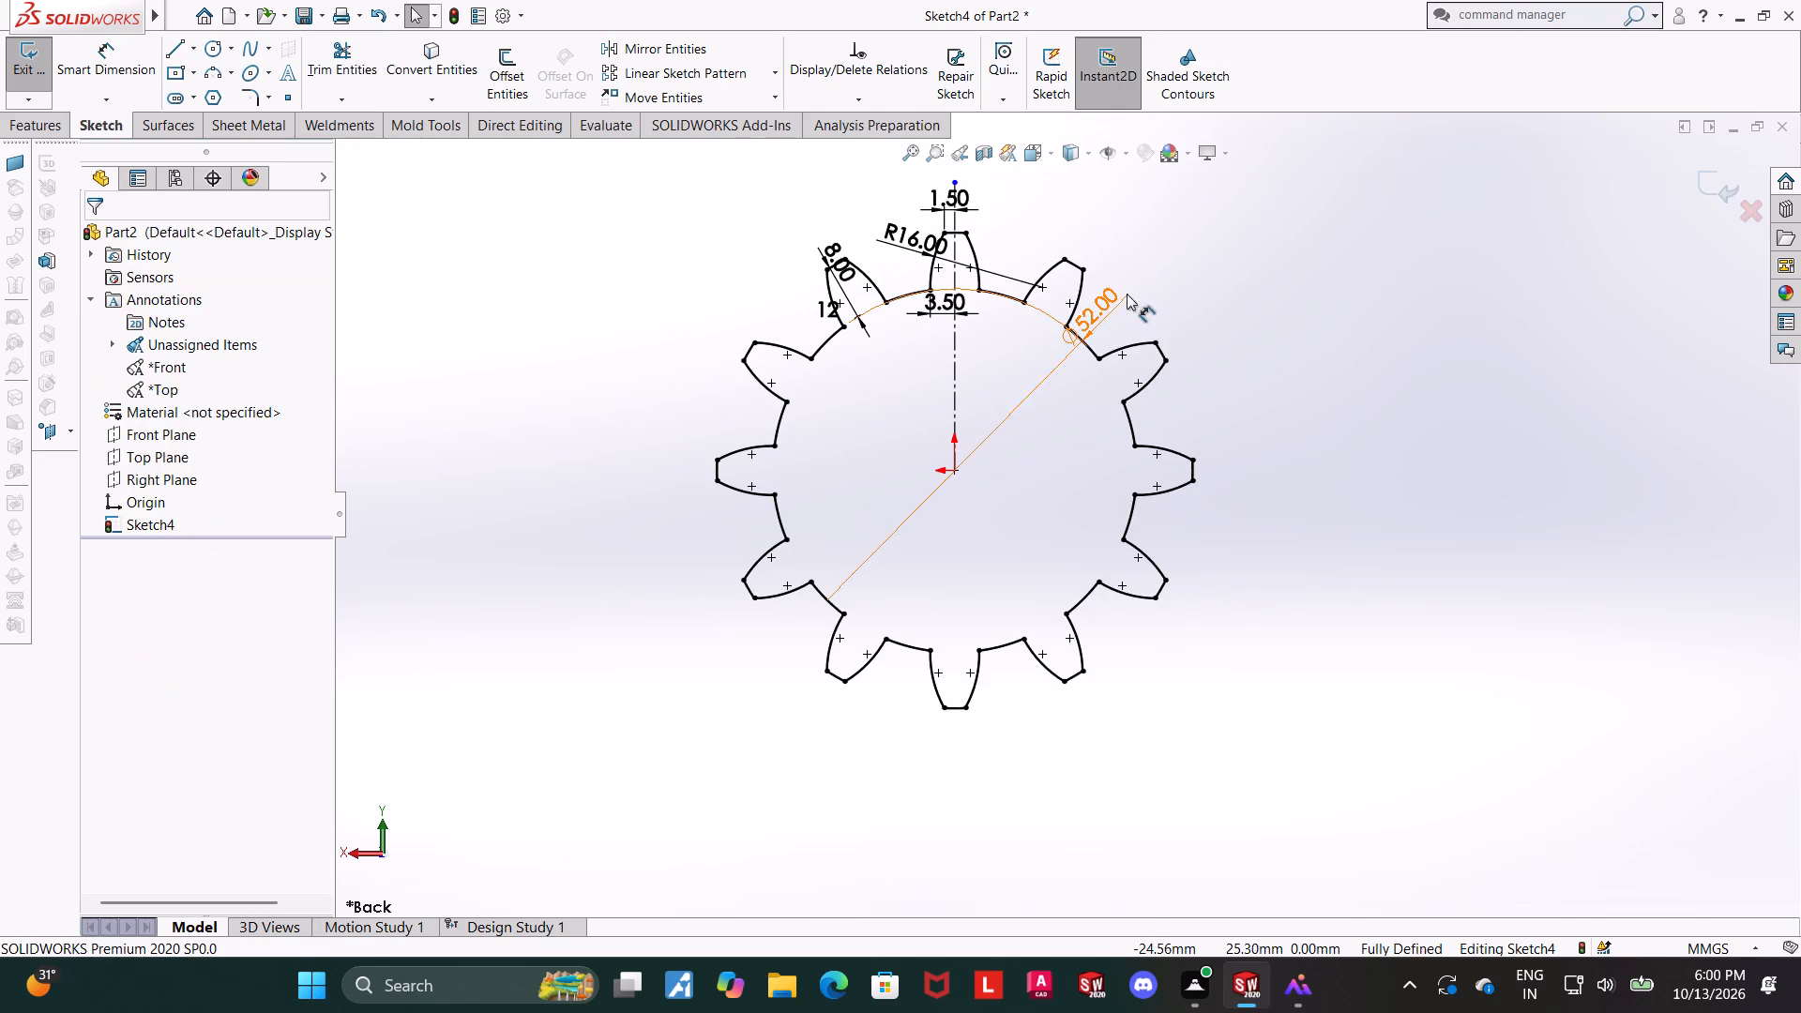
{"action": "left_click", "coordinate": [1706, 186]}
Extrude the gear profile 40 mm as a blind boss.
{"action": "scroll", "coordinate": [1291, 315], "scroll_direction": "up", "scroll_amount": 2}
{"action": "middle_click_drag", "start_coordinate": [1202, 386], "coordinate": [1264, 435]}
{"action": "left_click", "coordinate": [48, 53]}
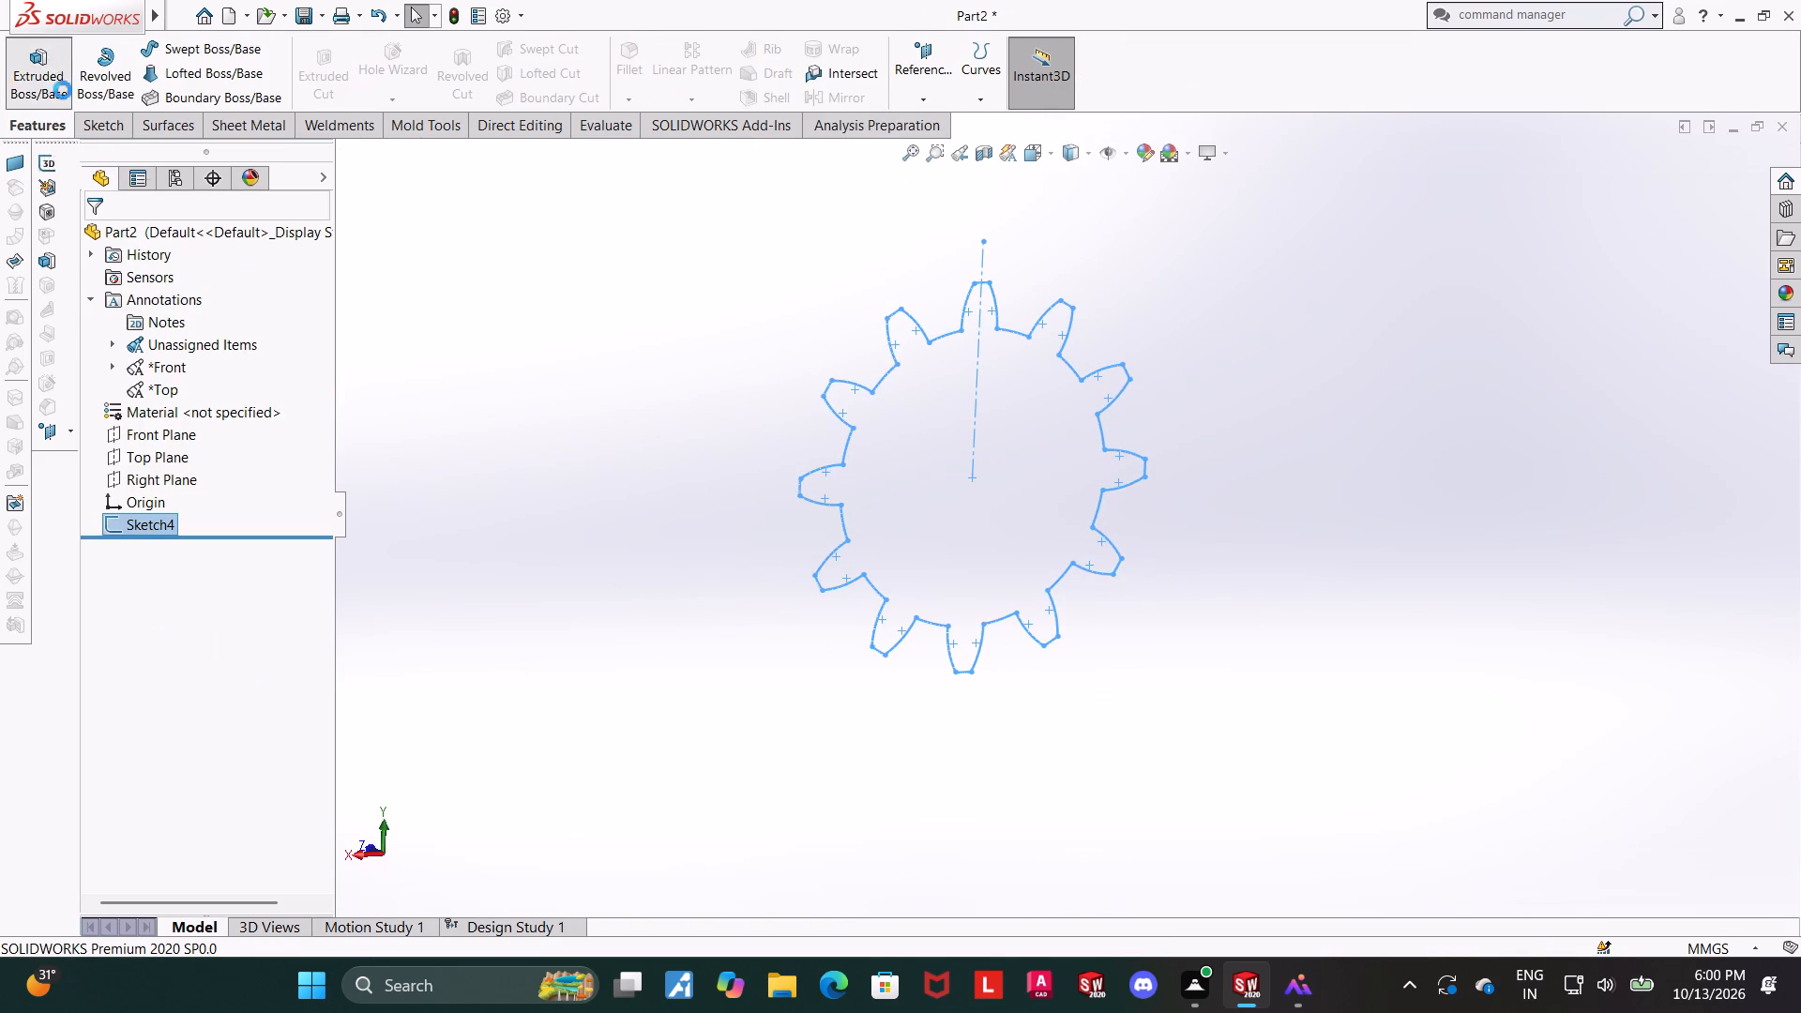
{"action": "type", "text": "40"}
{"action": "key", "text": "Return"}
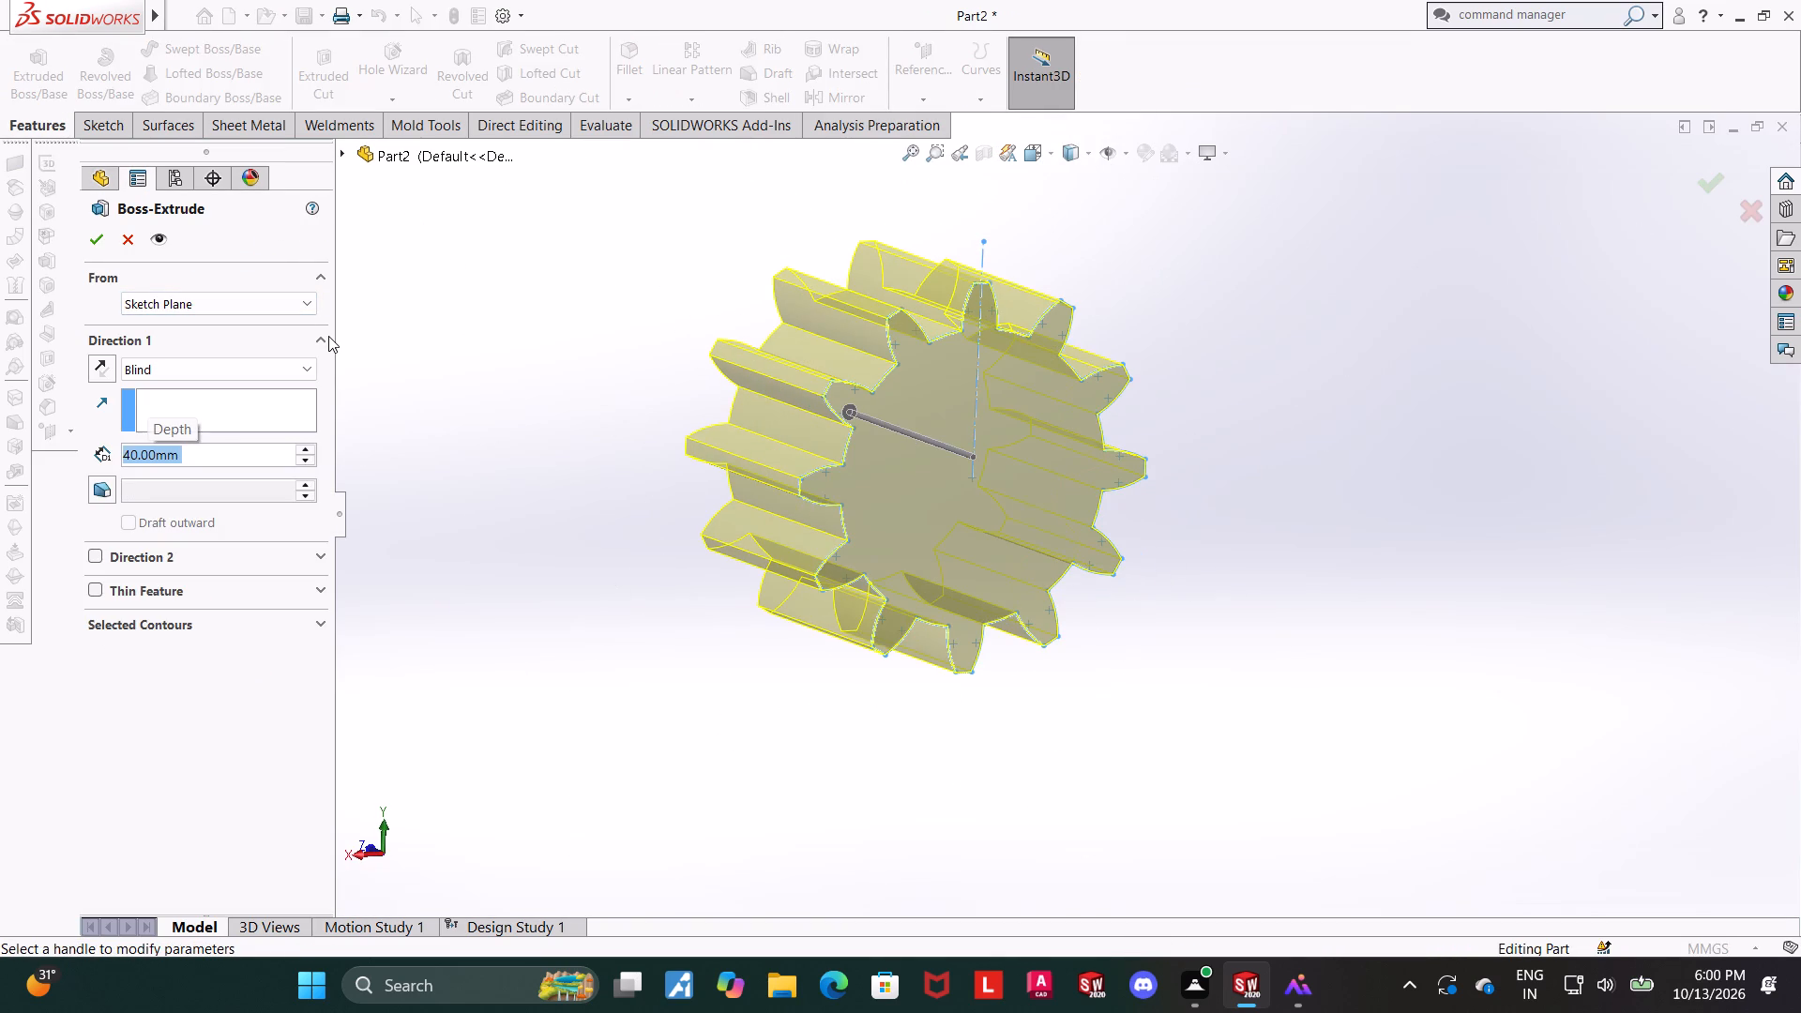
{"action": "left_click", "coordinate": [105, 239]}
{"action": "left_click", "coordinate": [408, 445]}
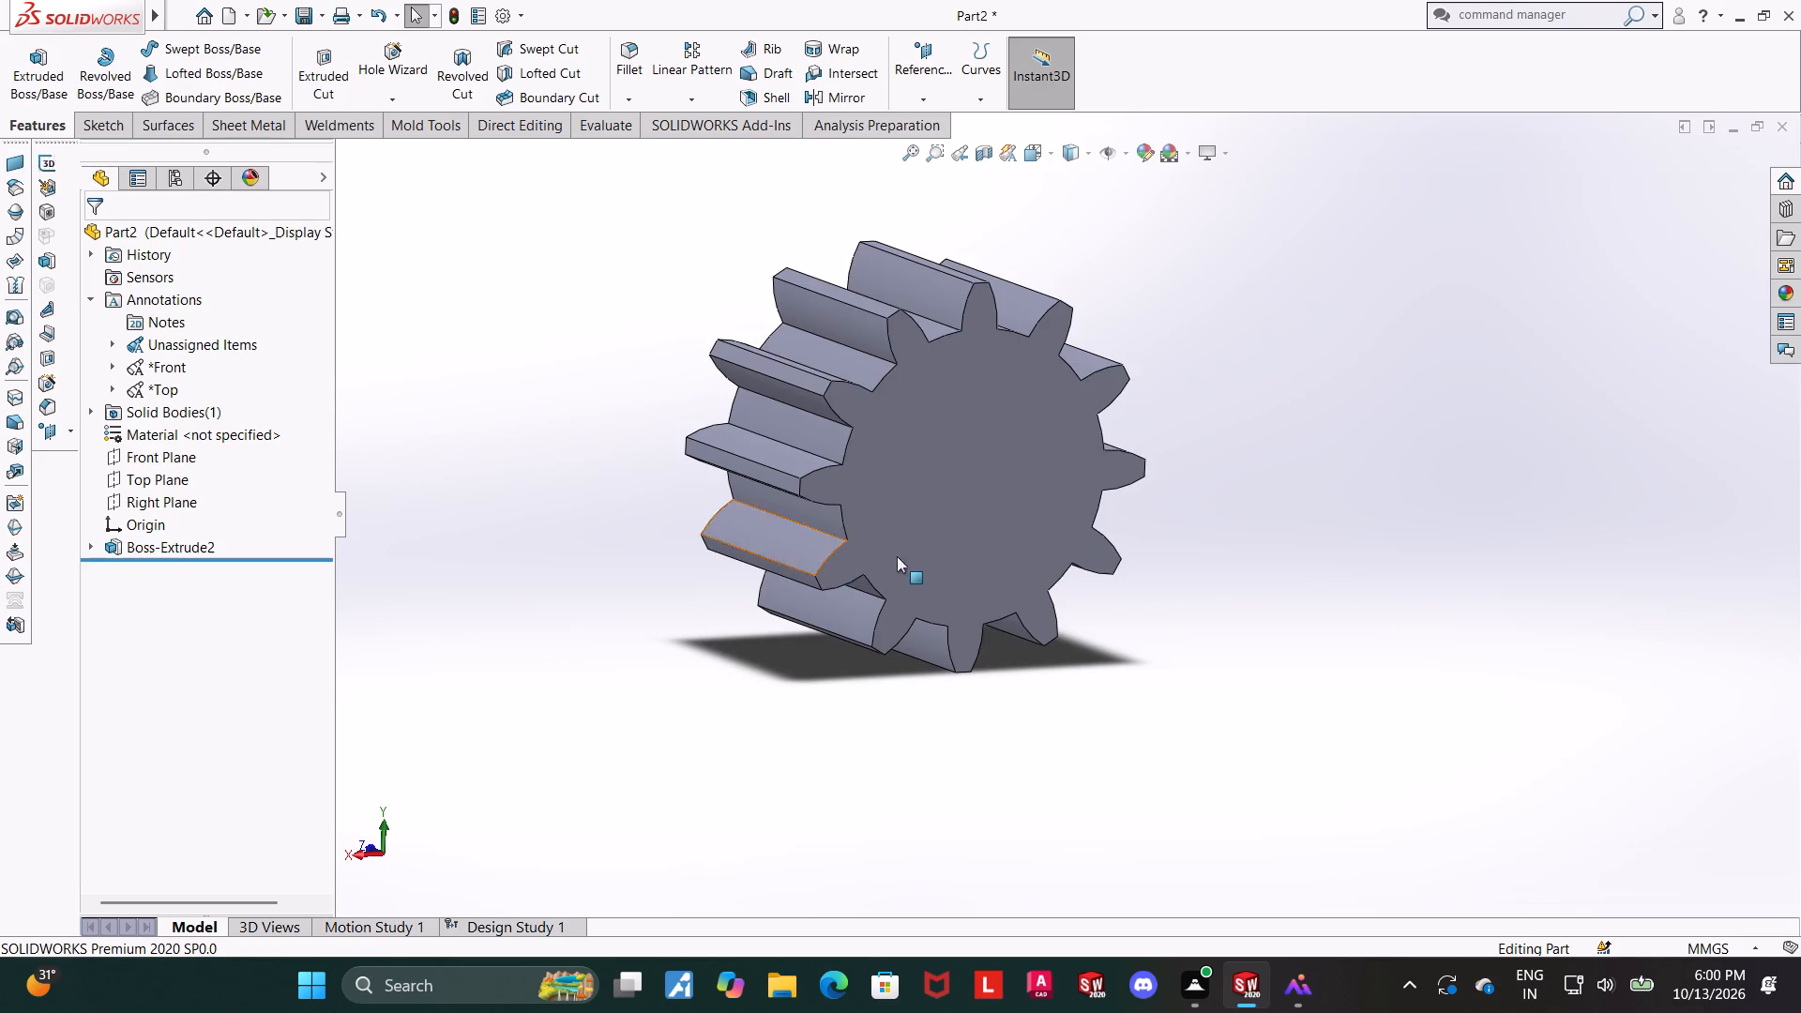
Start a sketch on the gear's flat end face and draw a circle about 21 mm in diameter centred on the origin.
{"action": "left_click", "coordinate": [972, 462]}
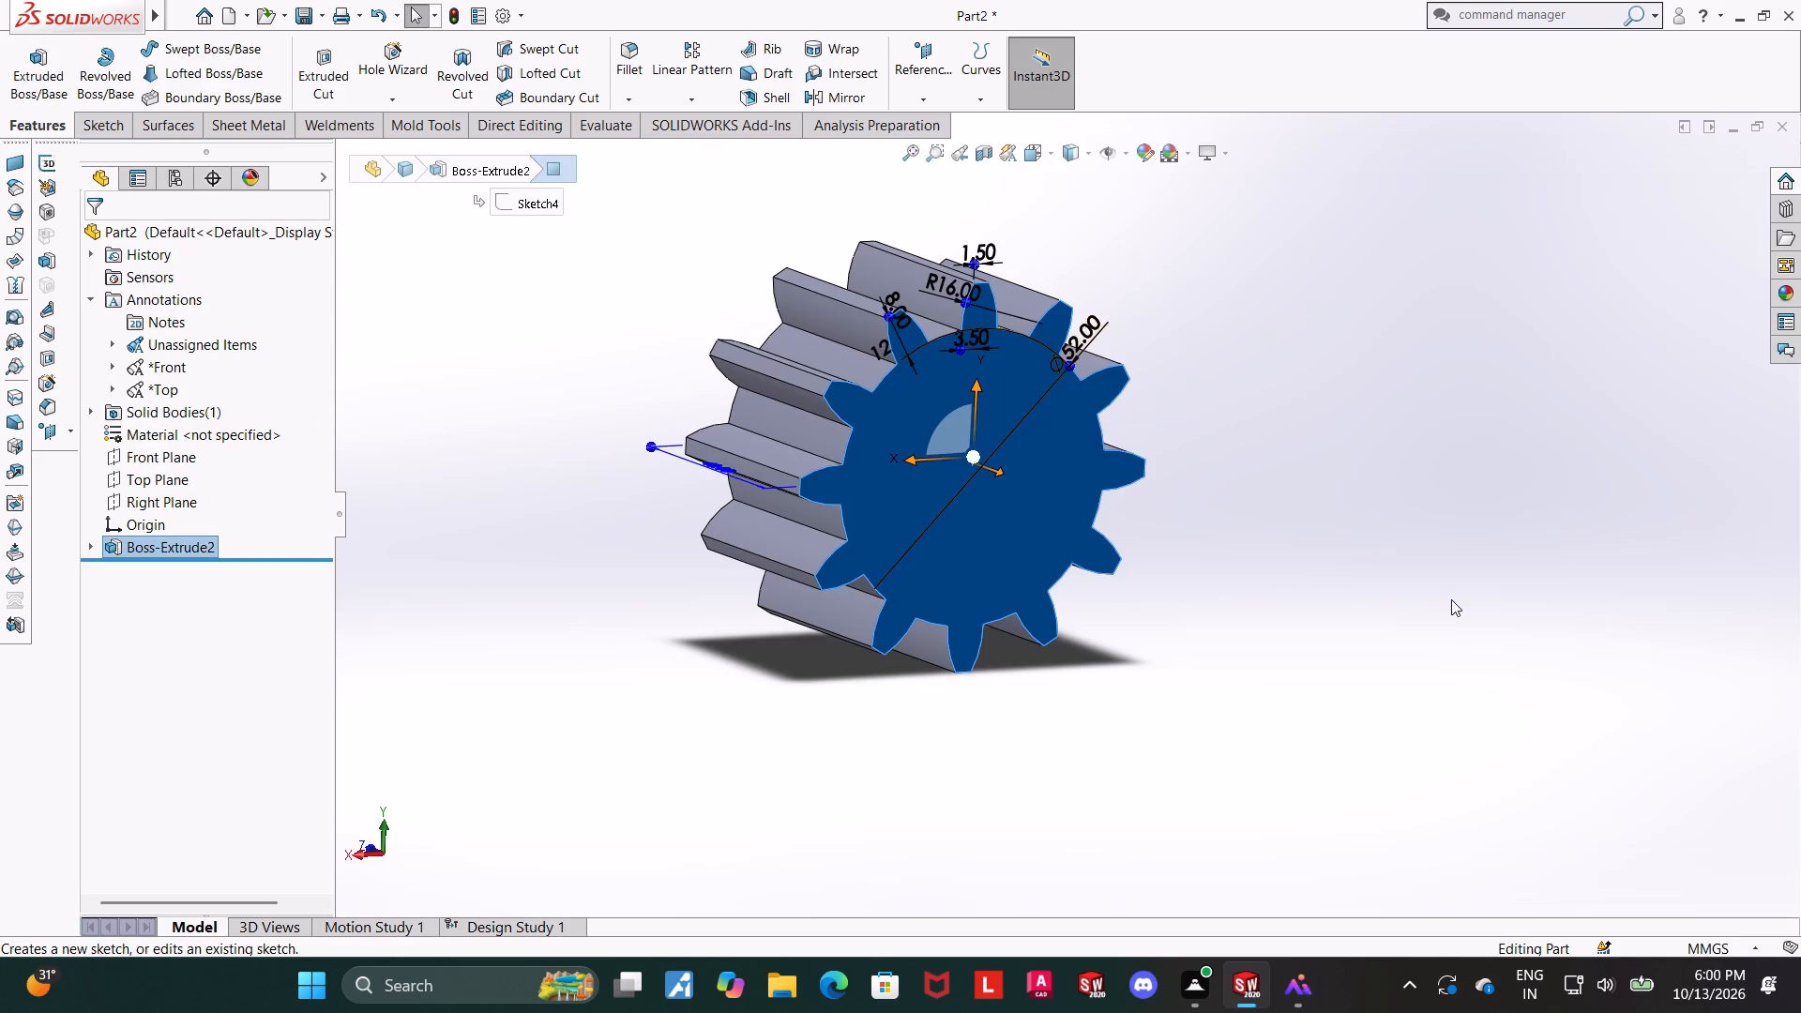
{"action": "left_click", "coordinate": [1451, 599]}
{"action": "middle_click_drag", "start_coordinate": [1316, 561], "coordinate": [1294, 577]}
{"action": "scroll", "coordinate": [1307, 569], "scroll_direction": "up", "scroll_amount": 1}
{"action": "left_click", "coordinate": [1056, 502]}
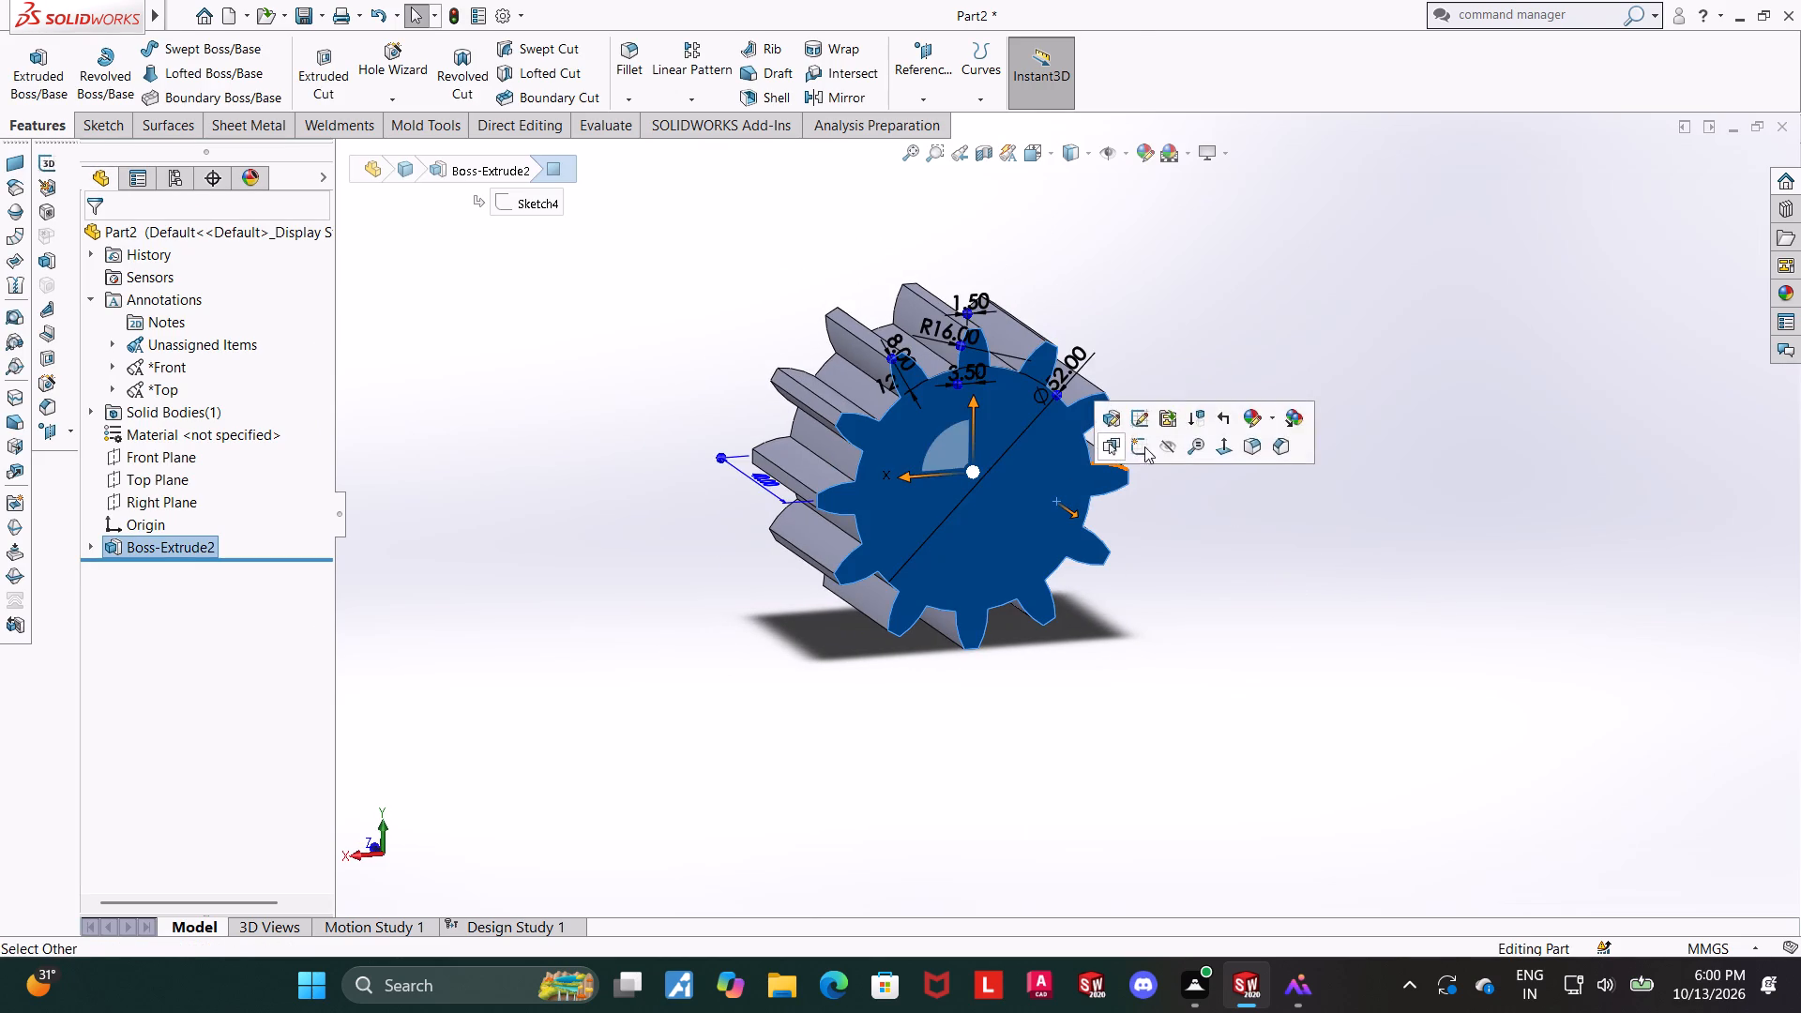
{"action": "left_click", "coordinate": [1144, 446]}
{"action": "left_click", "coordinate": [183, 579]}
{"action": "left_click", "coordinate": [231, 554]}
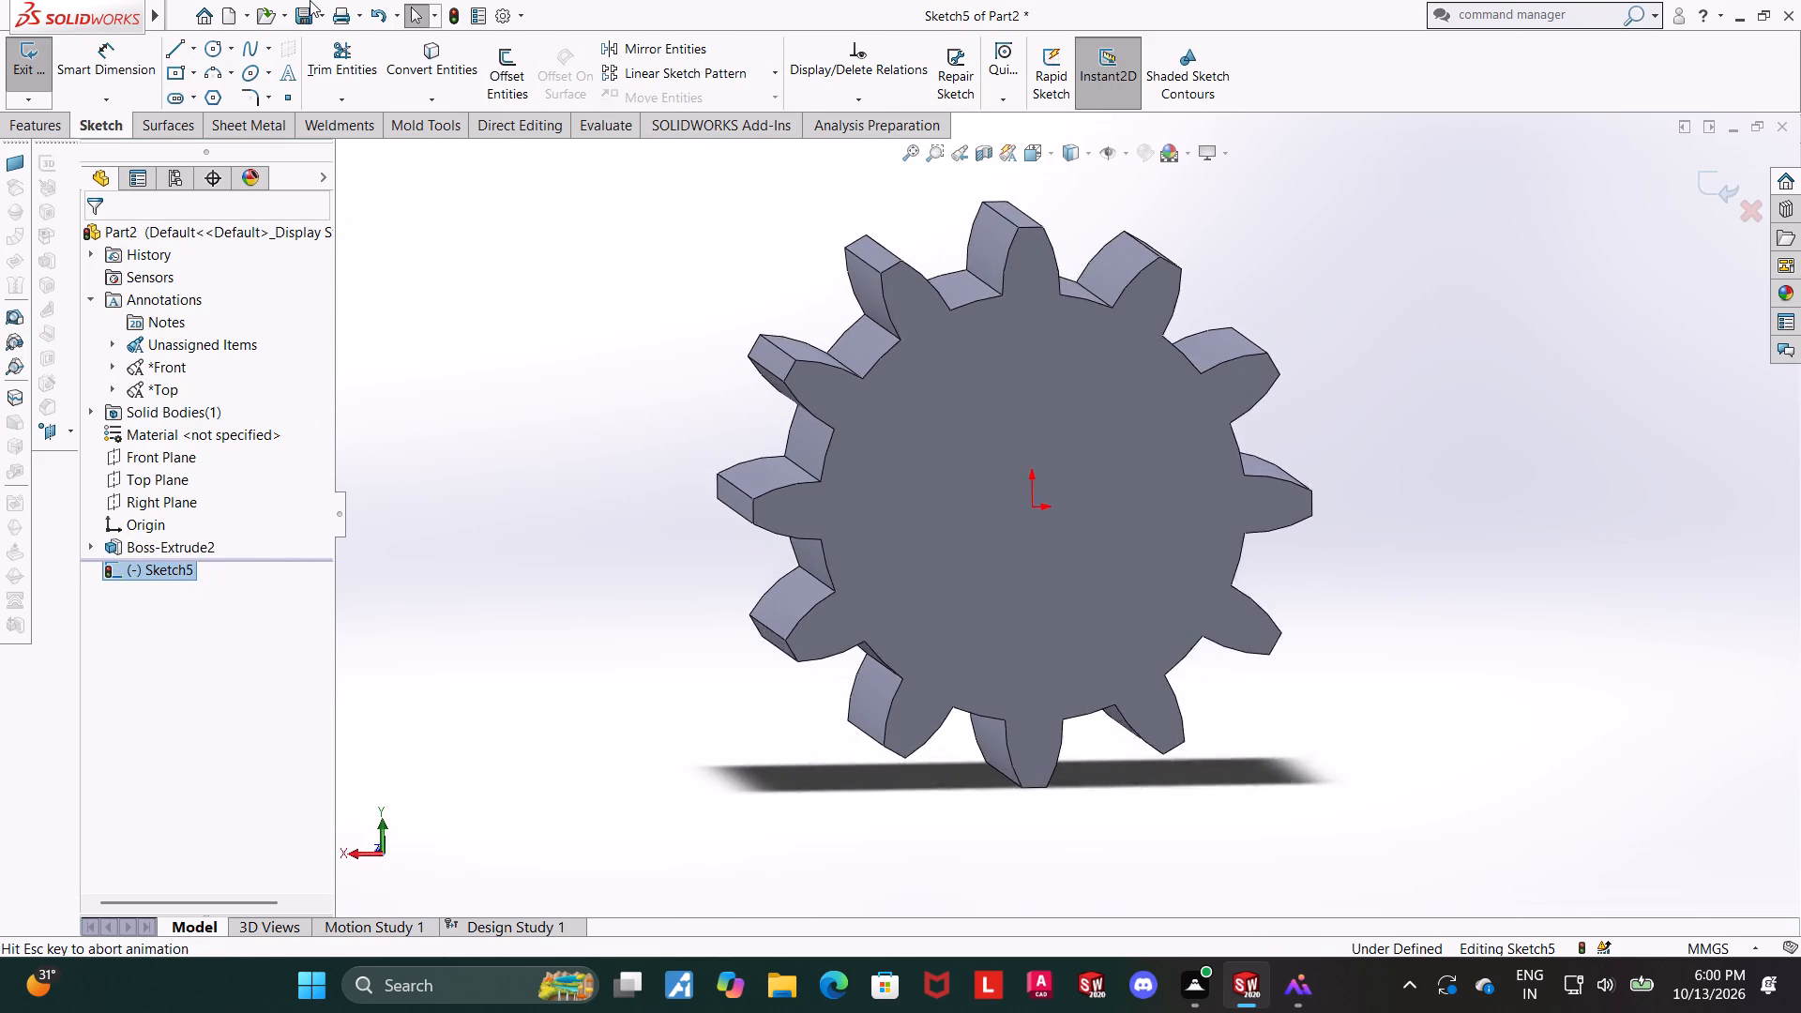
{"action": "left_click", "coordinate": [208, 57]}
{"action": "left_click", "coordinate": [1064, 517]}
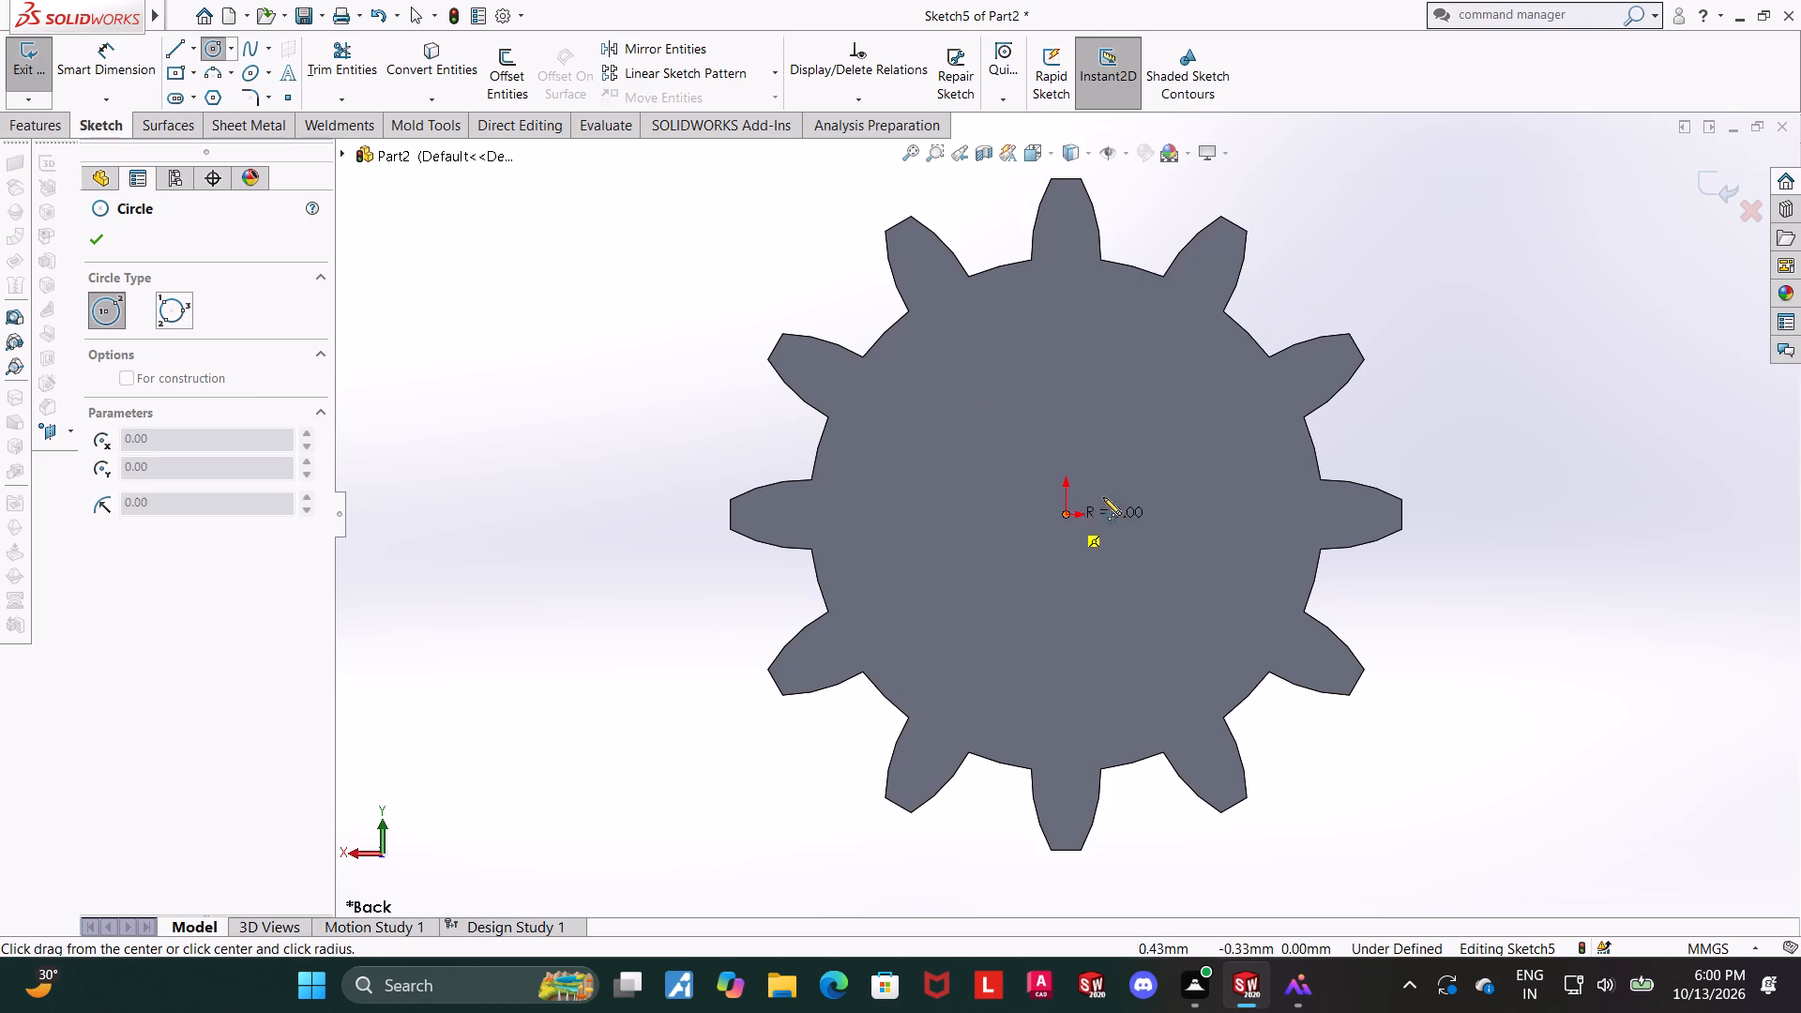
{"action": "left_click", "coordinate": [1155, 461]}
{"action": "key", "text": "Escape"}
Dimension the centre circle's diameter as 20 mm and finish the sketch.
{"action": "left_click", "coordinate": [125, 47]}
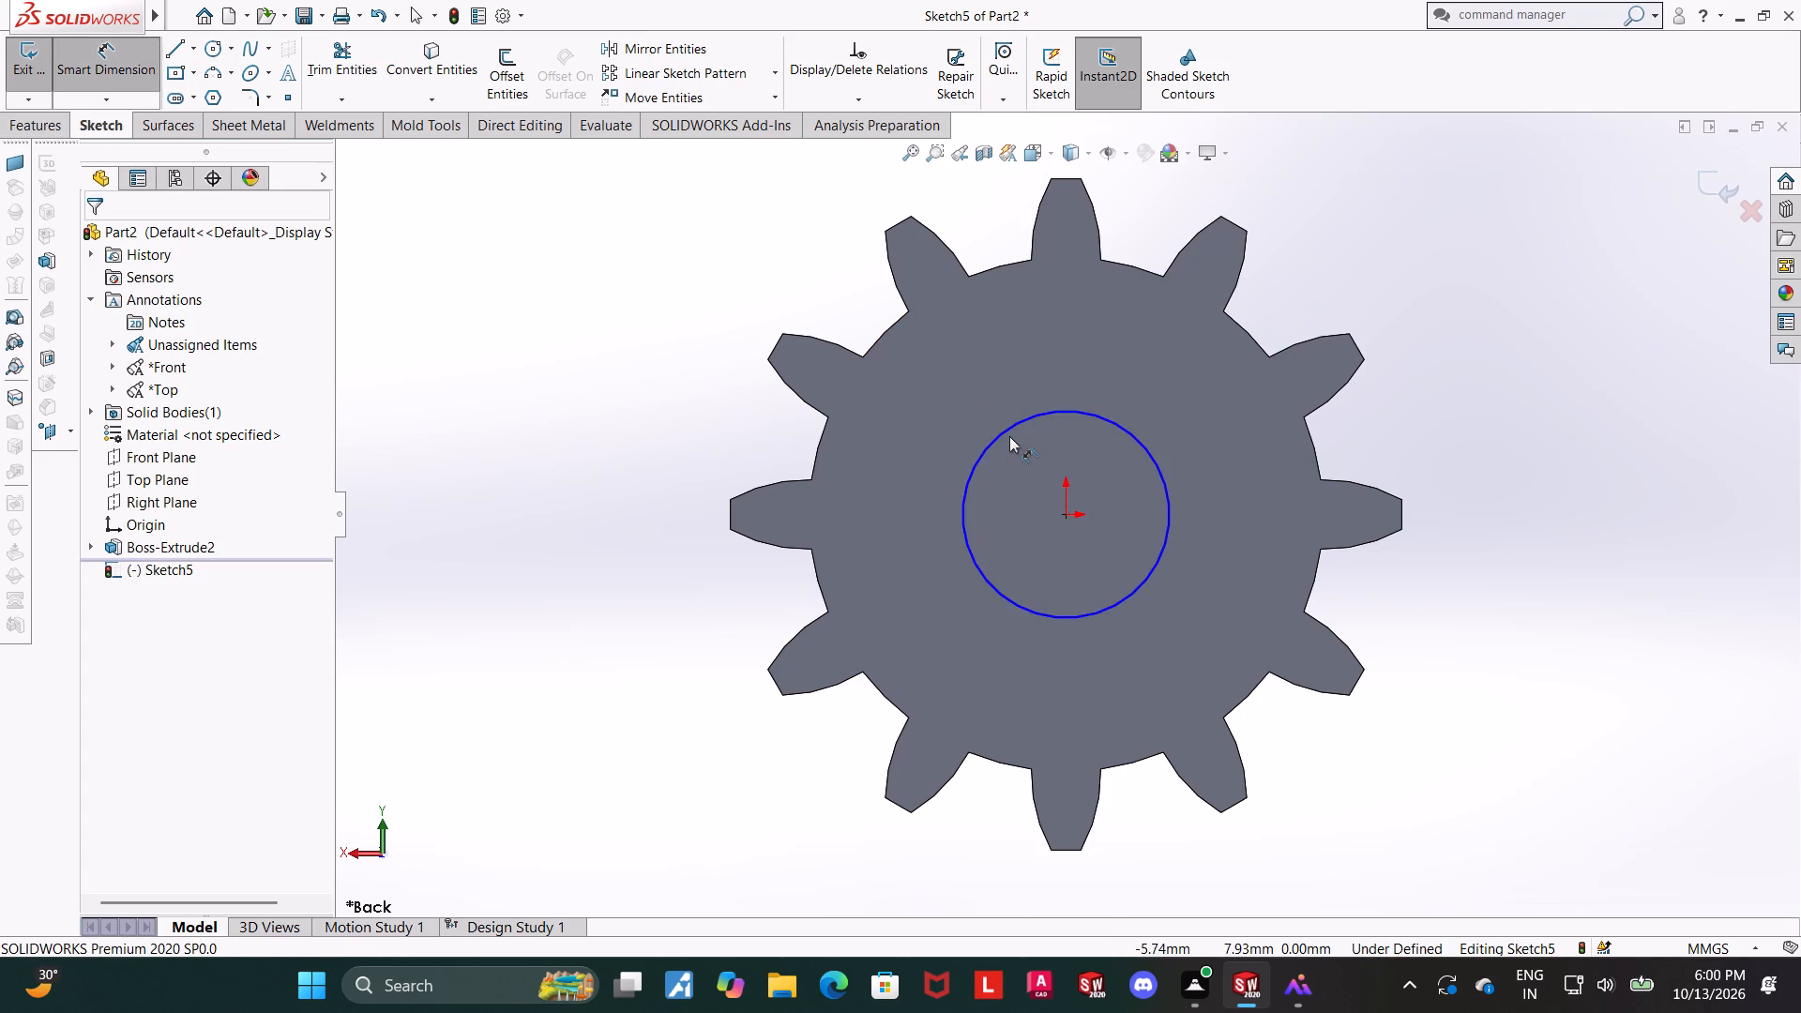
{"action": "left_click", "coordinate": [1009, 436]}
{"action": "left_click", "coordinate": [1009, 430]}
{"action": "left_click", "coordinate": [1029, 368]}
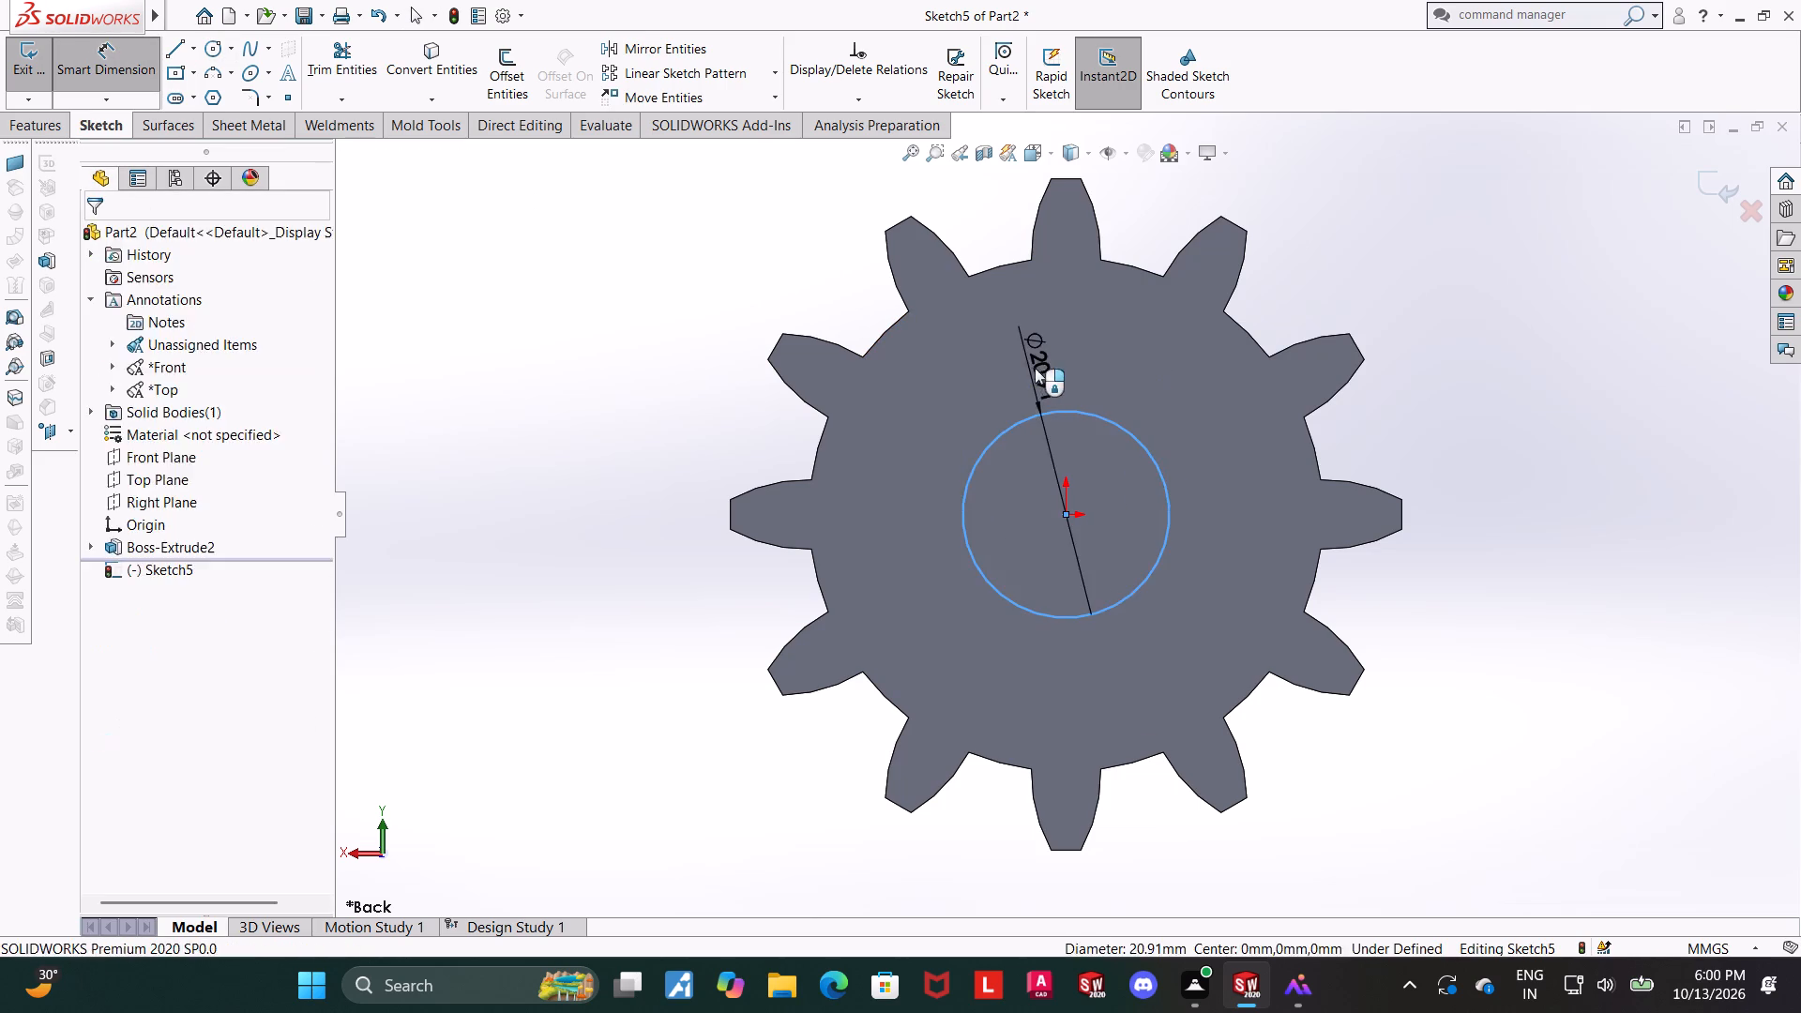
{"action": "type", "text": "20"}
{"action": "key", "text": "Return"}
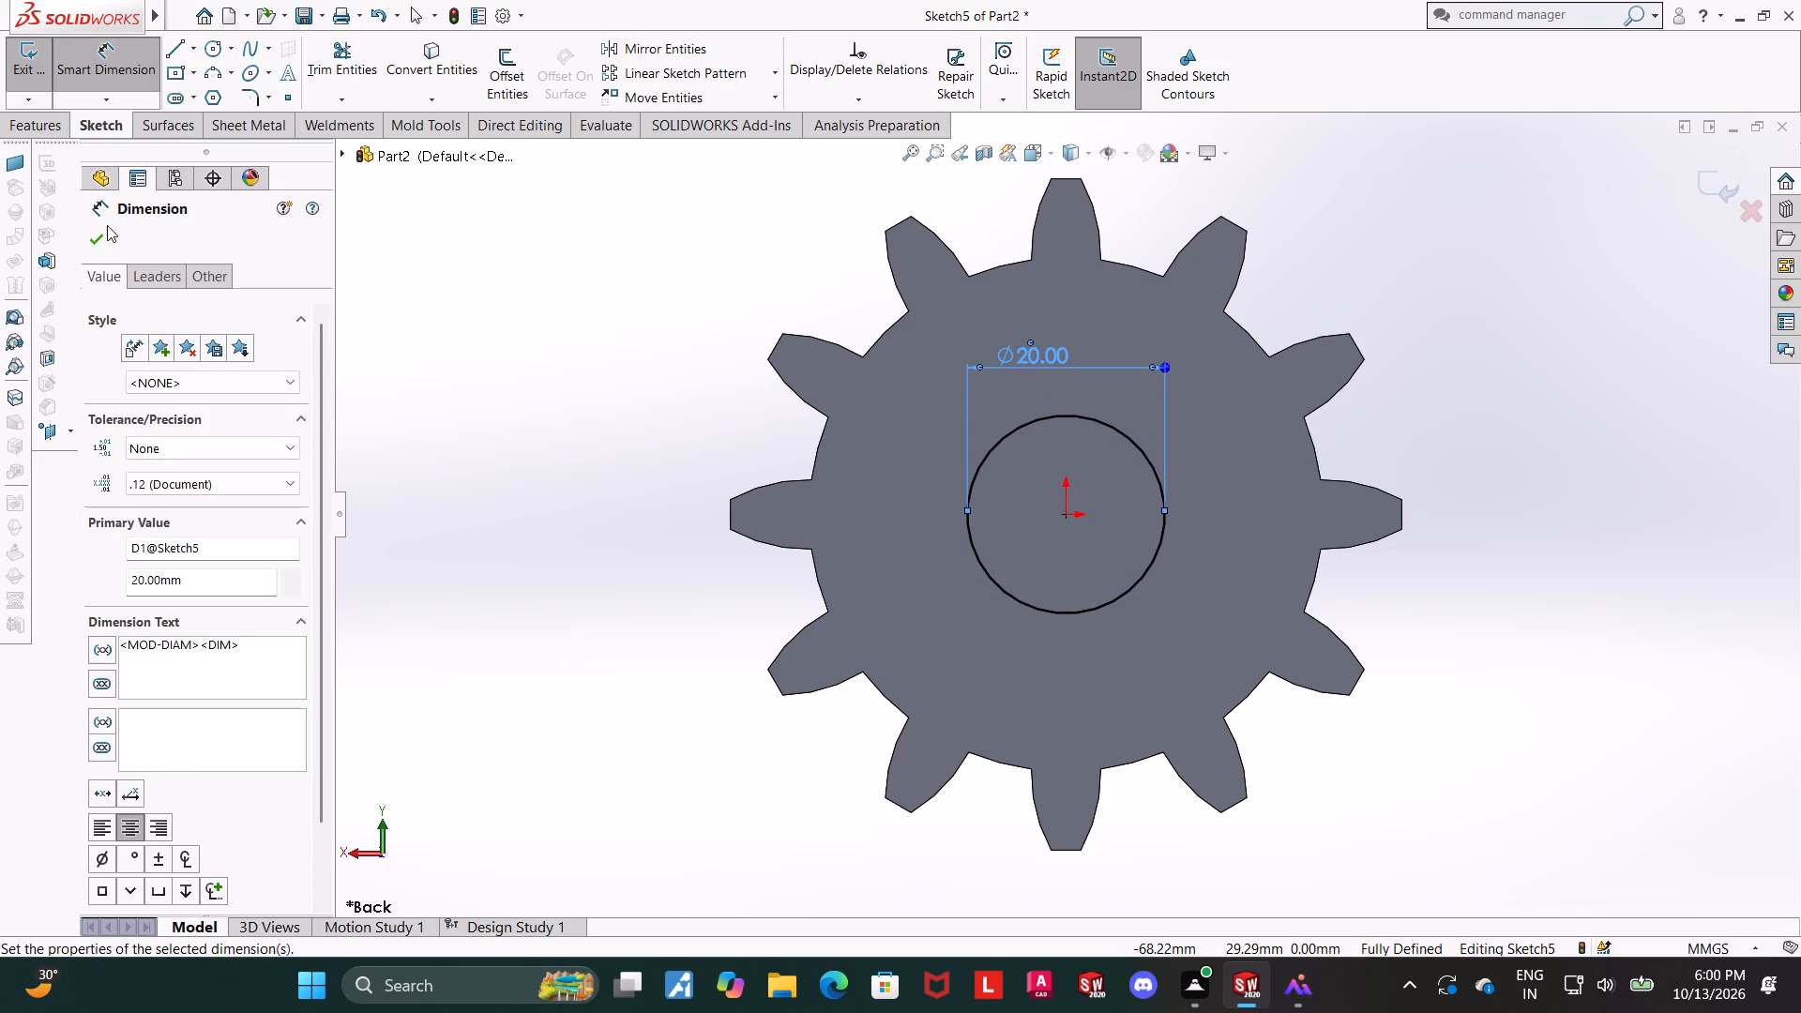
{"action": "left_click", "coordinate": [110, 230]}
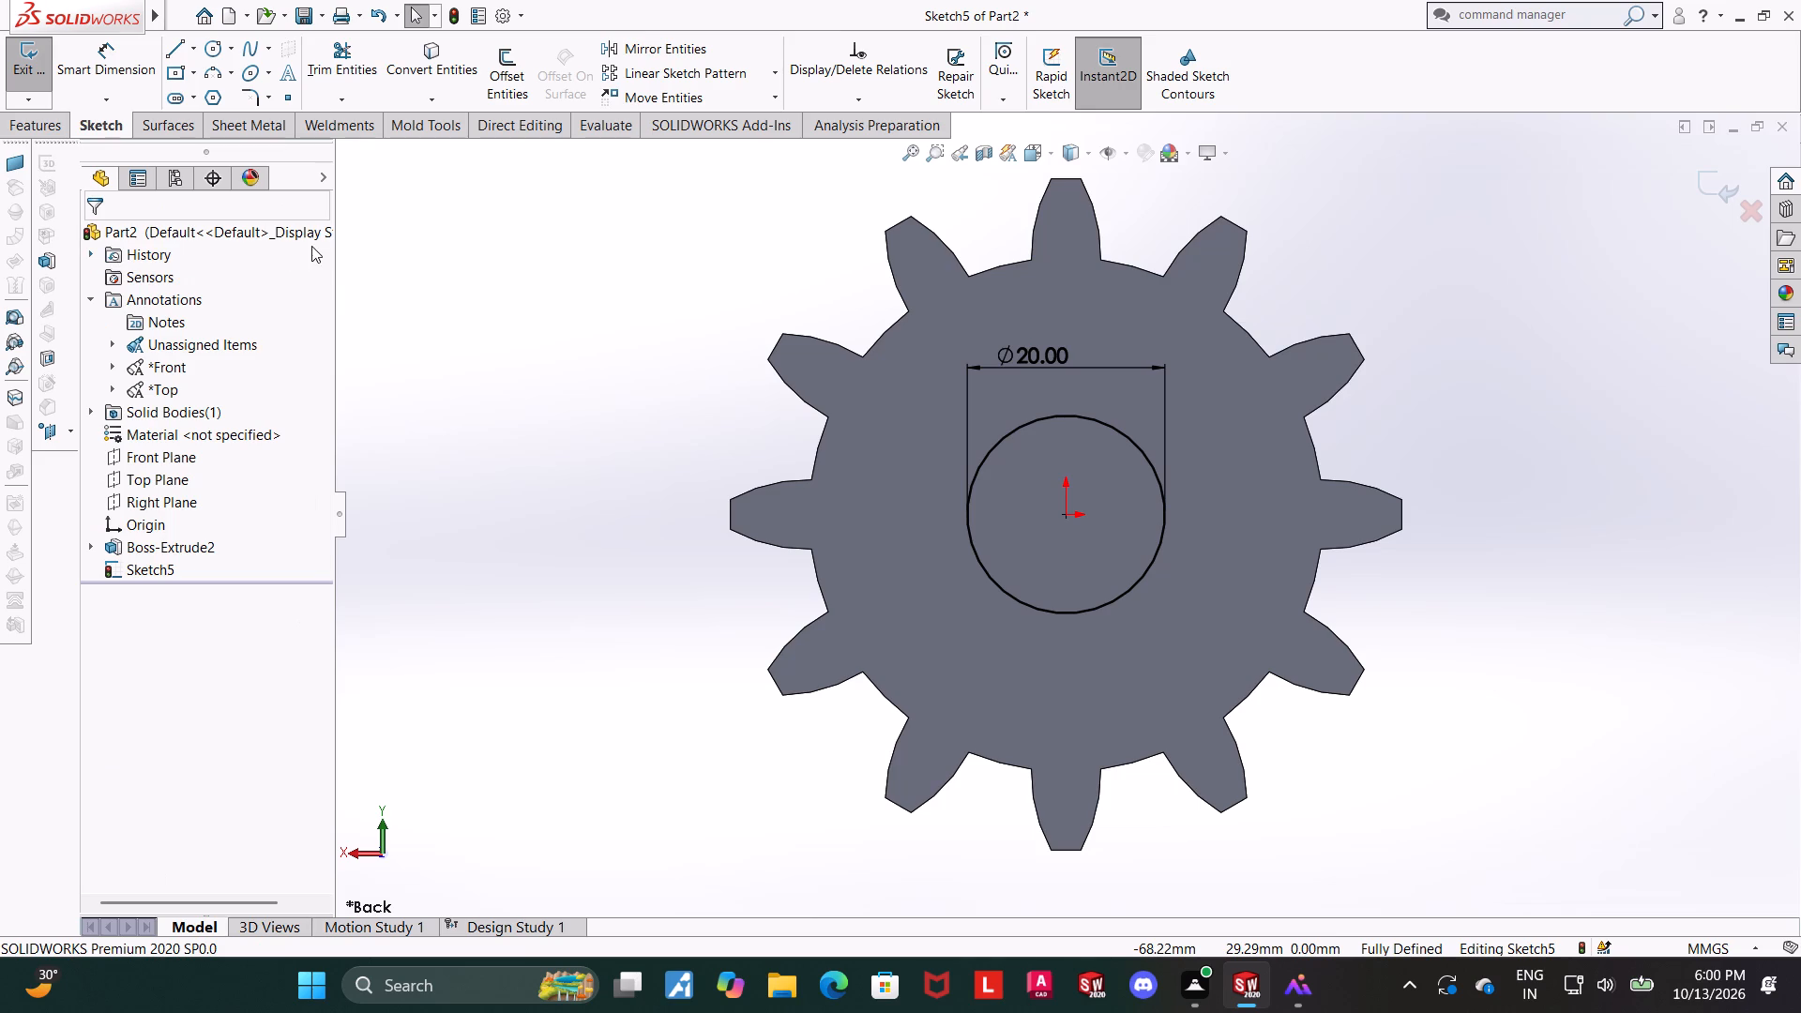
{"action": "middle_click_drag", "start_coordinate": [1540, 463], "coordinate": [1494, 485]}
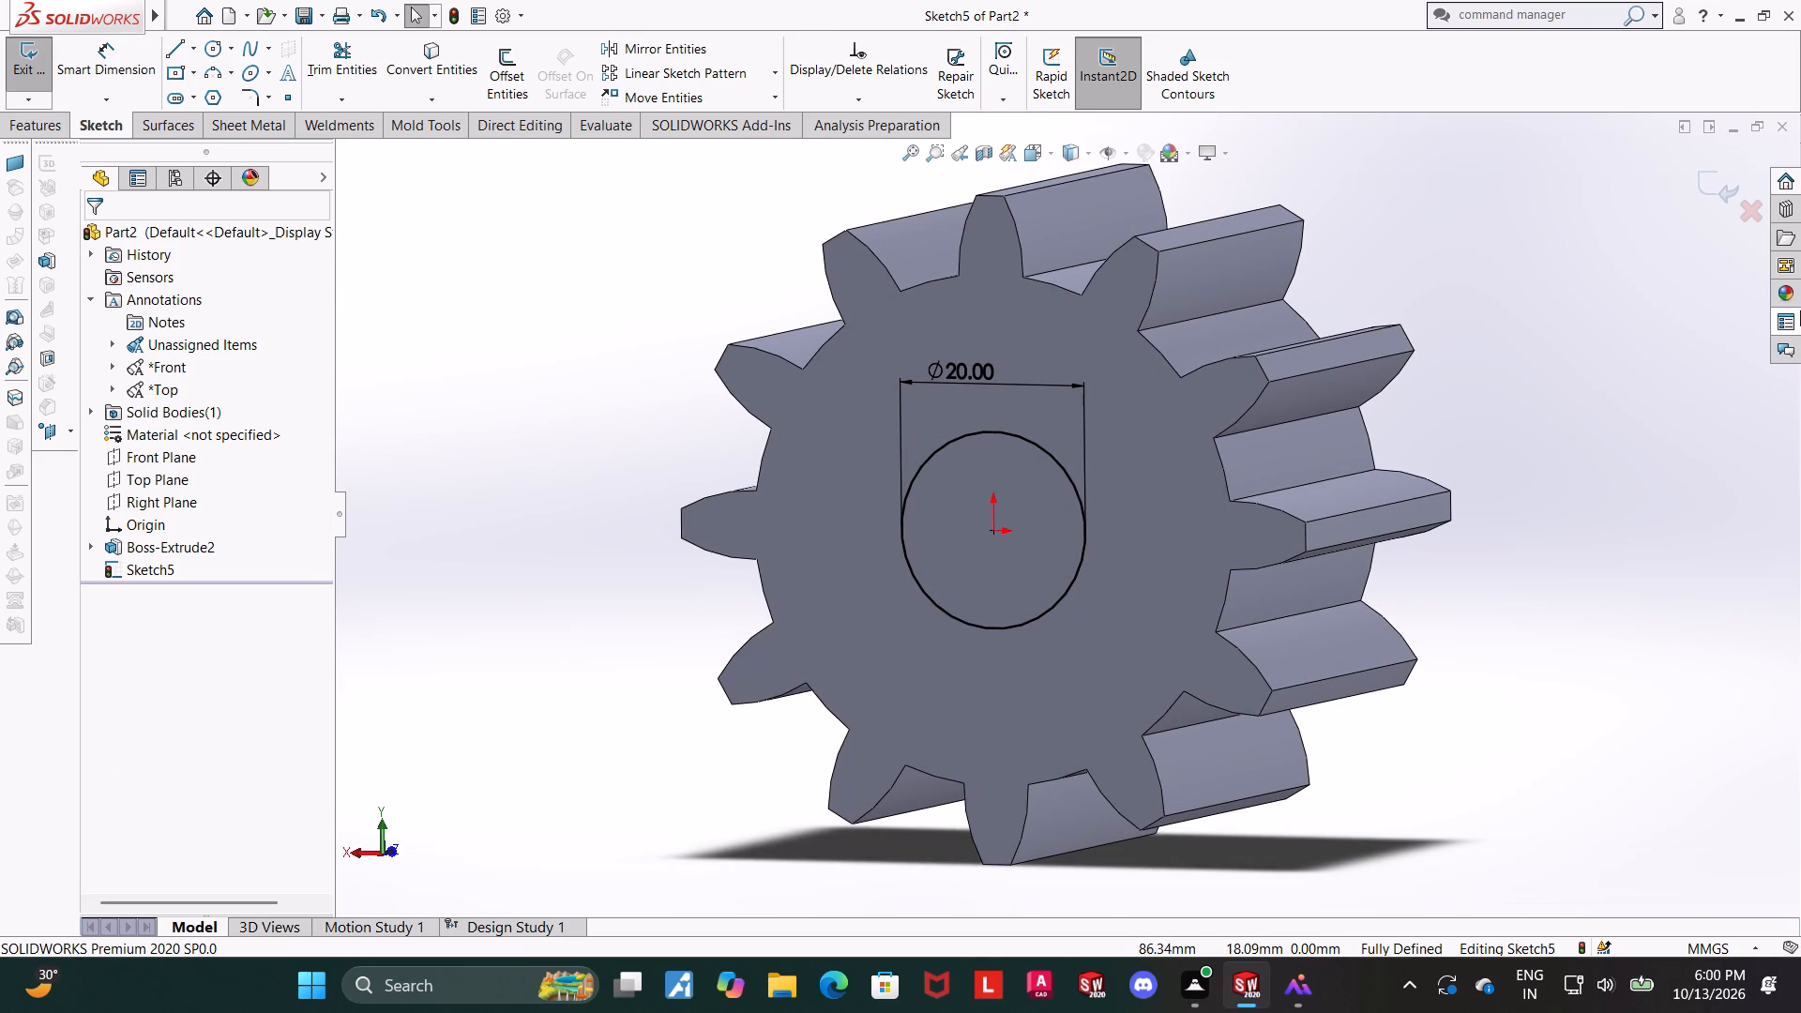
{"action": "left_click", "coordinate": [1712, 193]}
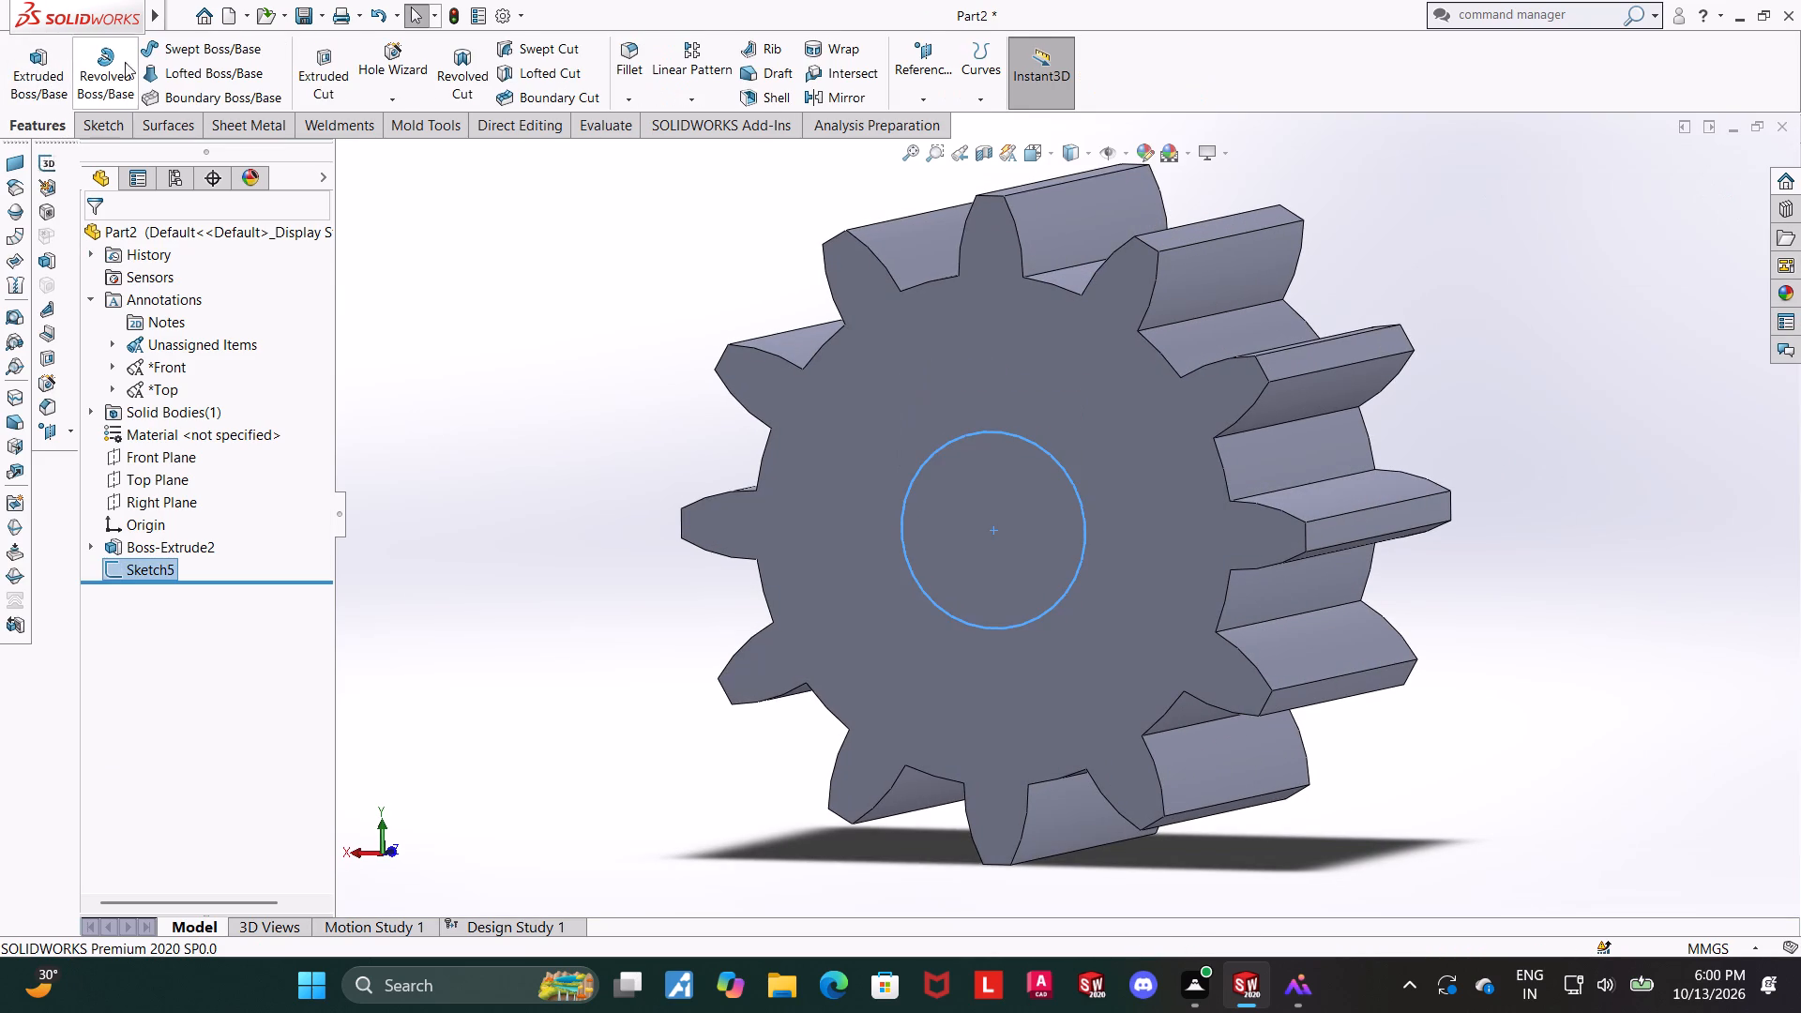
Cut the circle through the whole gear with Extruded Cut set to Through All to form the central bore.
{"action": "left_click", "coordinate": [306, 75]}
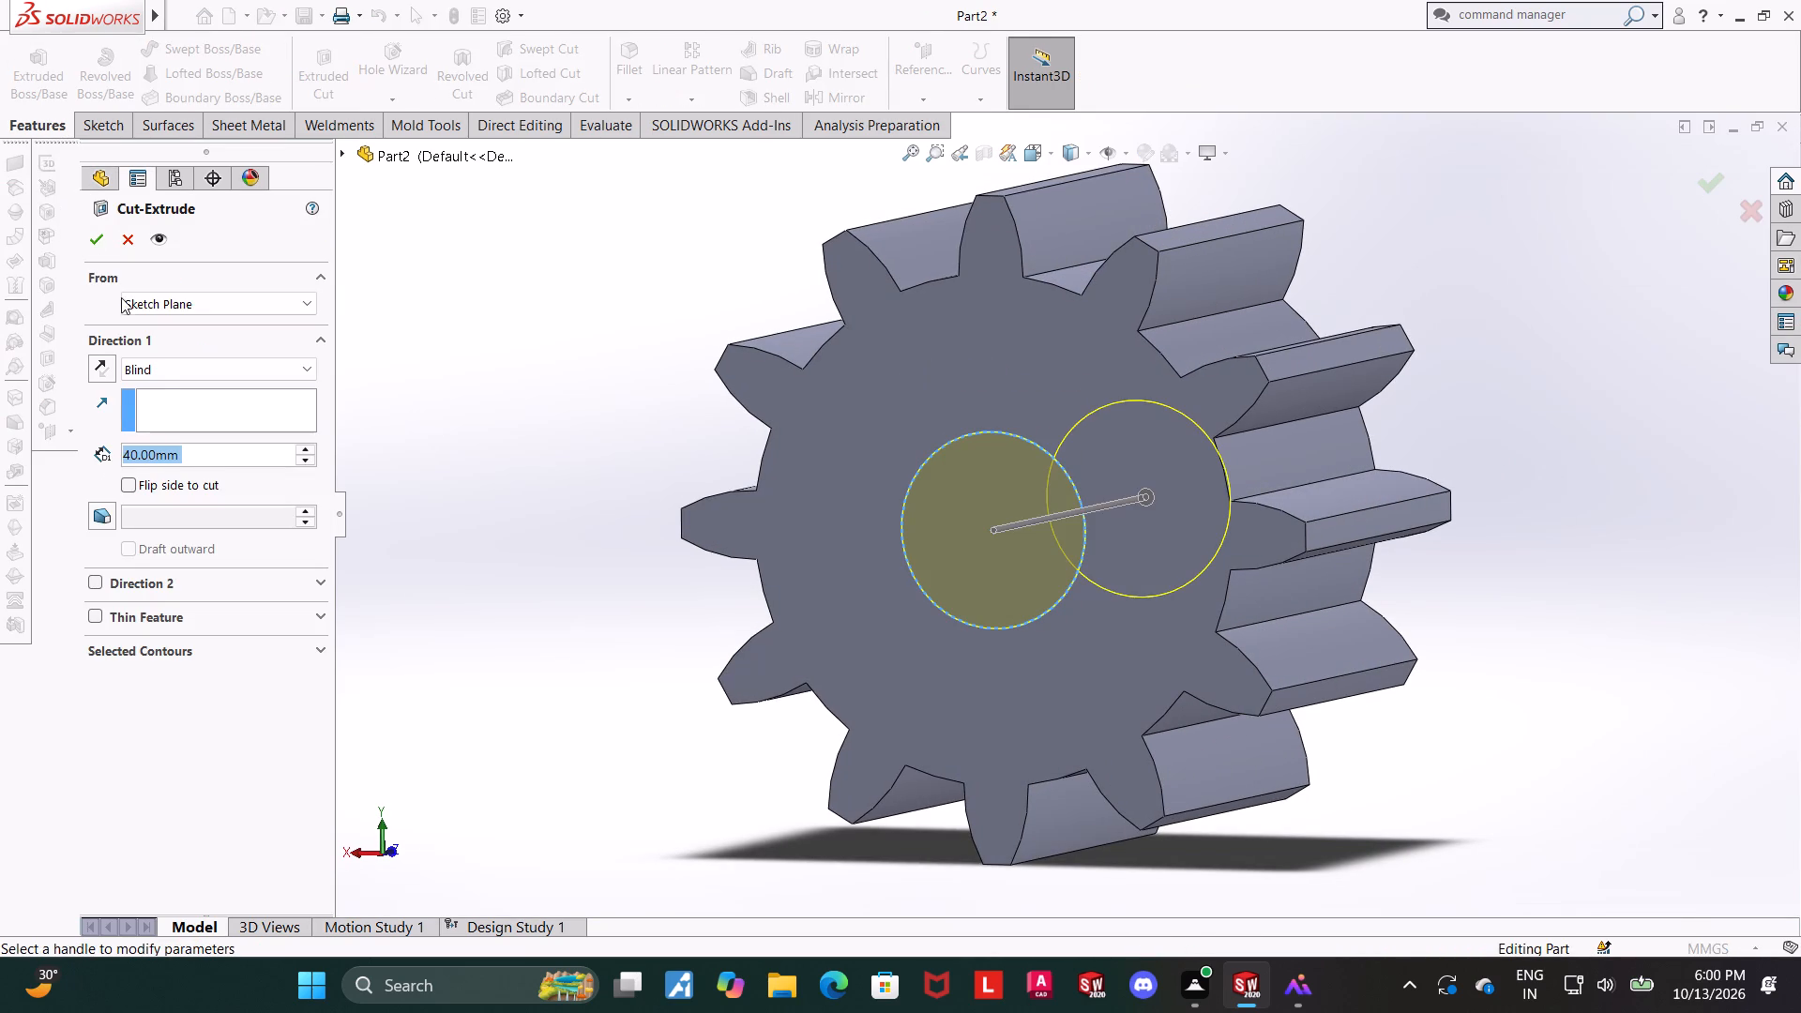
{"action": "left_click", "coordinate": [155, 371]}
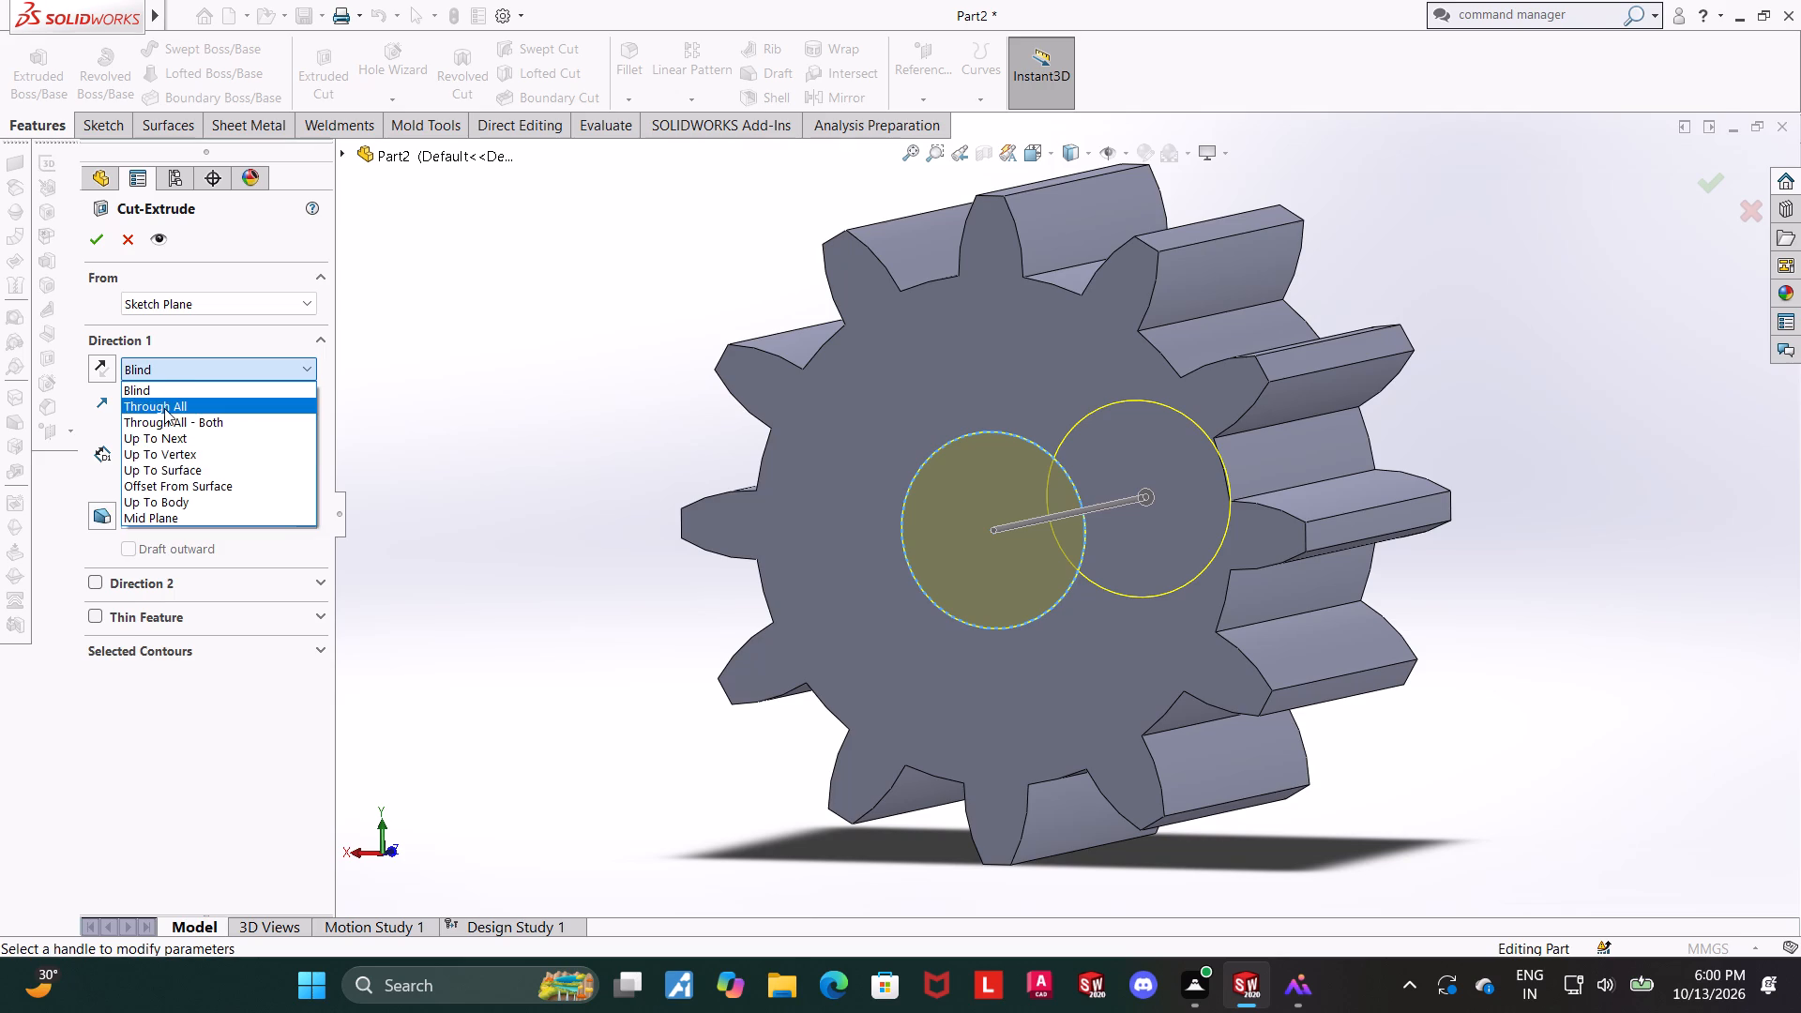
{"action": "left_click", "coordinate": [164, 408]}
{"action": "left_click", "coordinate": [95, 241]}
{"action": "scroll", "coordinate": [878, 556], "scroll_direction": "up", "scroll_amount": 3}
{"action": "left_click", "coordinate": [1529, 576]}
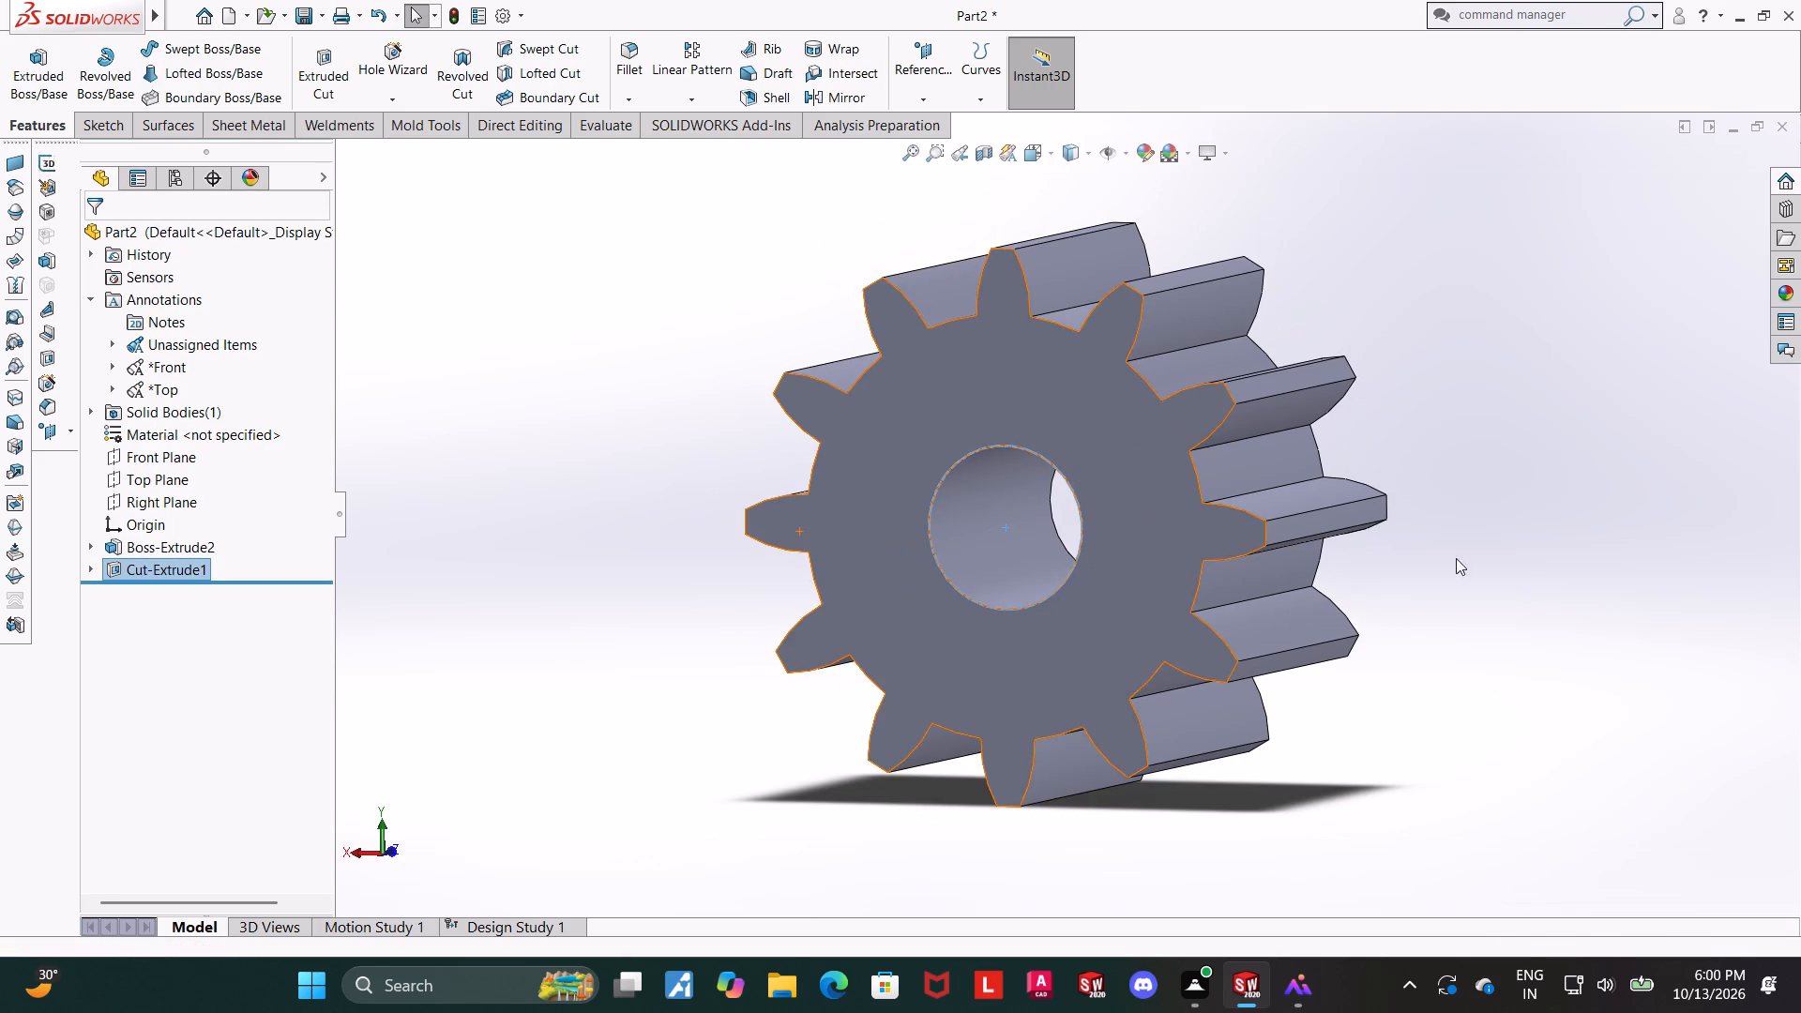
Examine the gear's teeth, central bore and side faces from several angles.
{"action": "scroll", "coordinate": [1313, 601], "scroll_direction": "up", "scroll_amount": 2}
{"action": "middle_click_drag", "start_coordinate": [1305, 581], "coordinate": [1296, 632]}
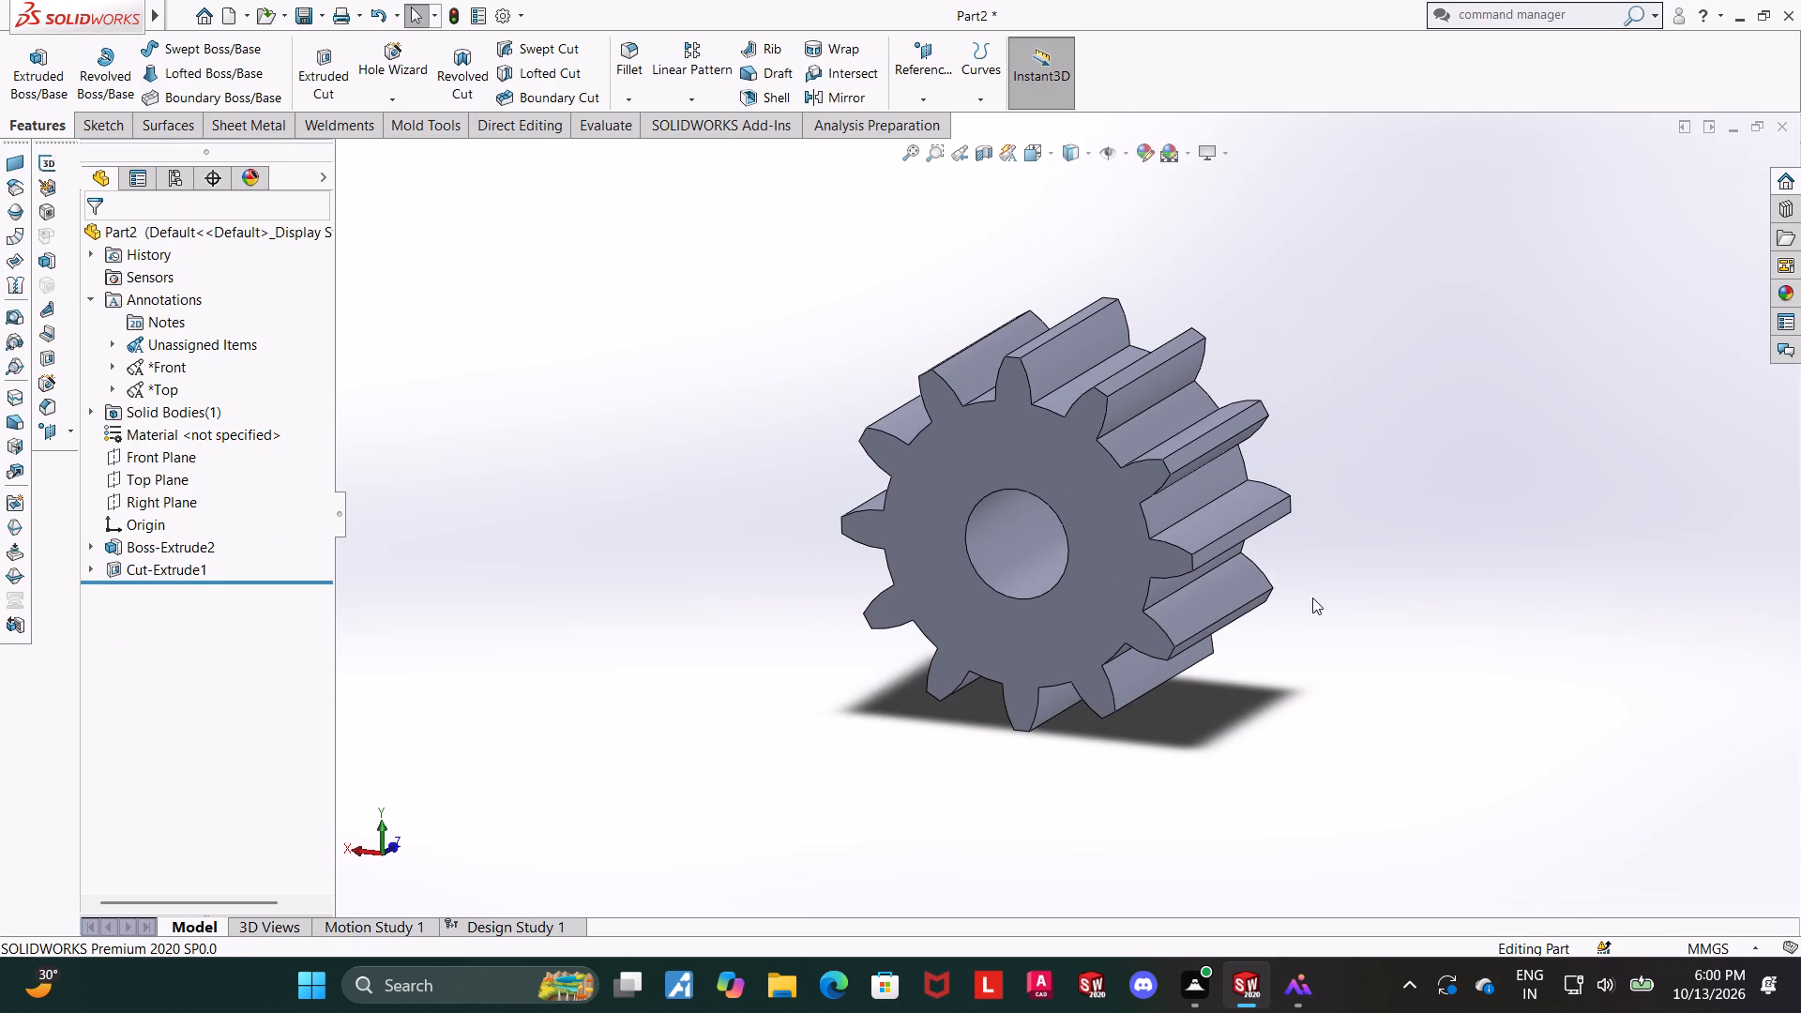
{"action": "scroll", "coordinate": [1120, 349], "scroll_direction": "up", "scroll_amount": 1}
{"action": "middle_click_drag", "start_coordinate": [1121, 349], "coordinate": [1164, 271]}
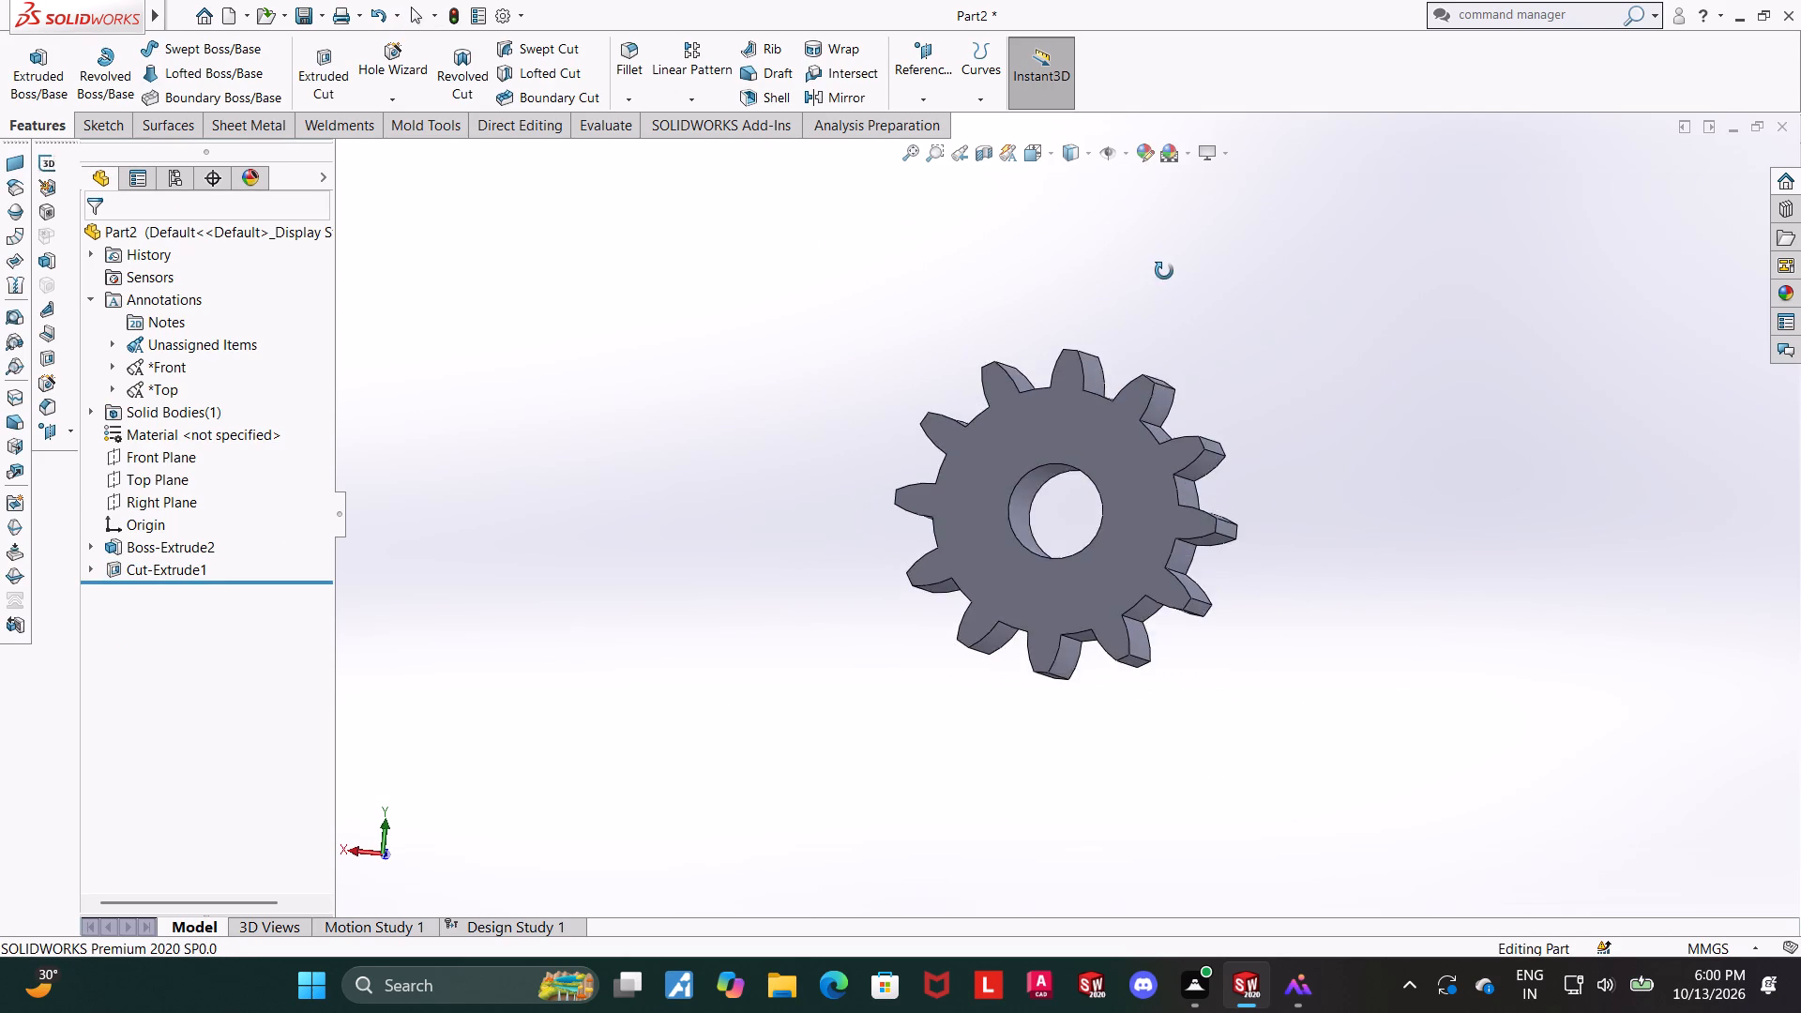
{"action": "middle_click_drag", "start_coordinate": [1164, 271], "coordinate": [1147, 291]}
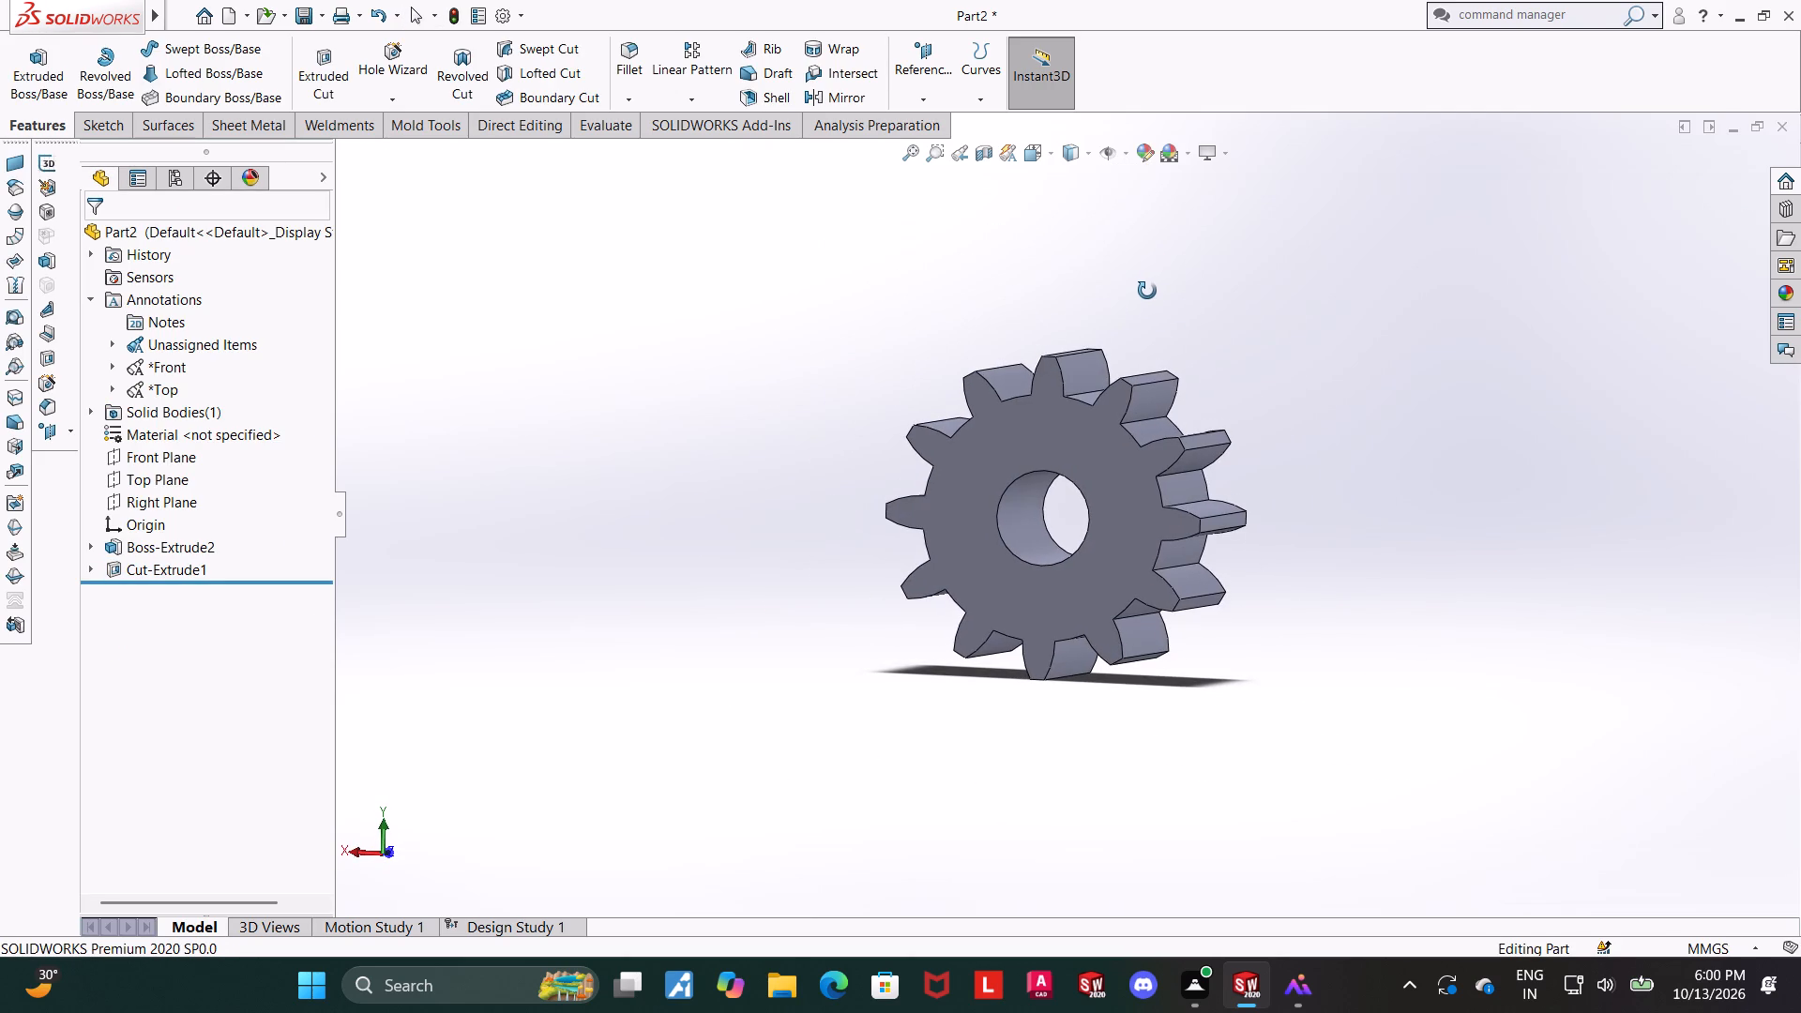
{"action": "middle_click_drag", "start_coordinate": [1147, 291], "coordinate": [1146, 321]}
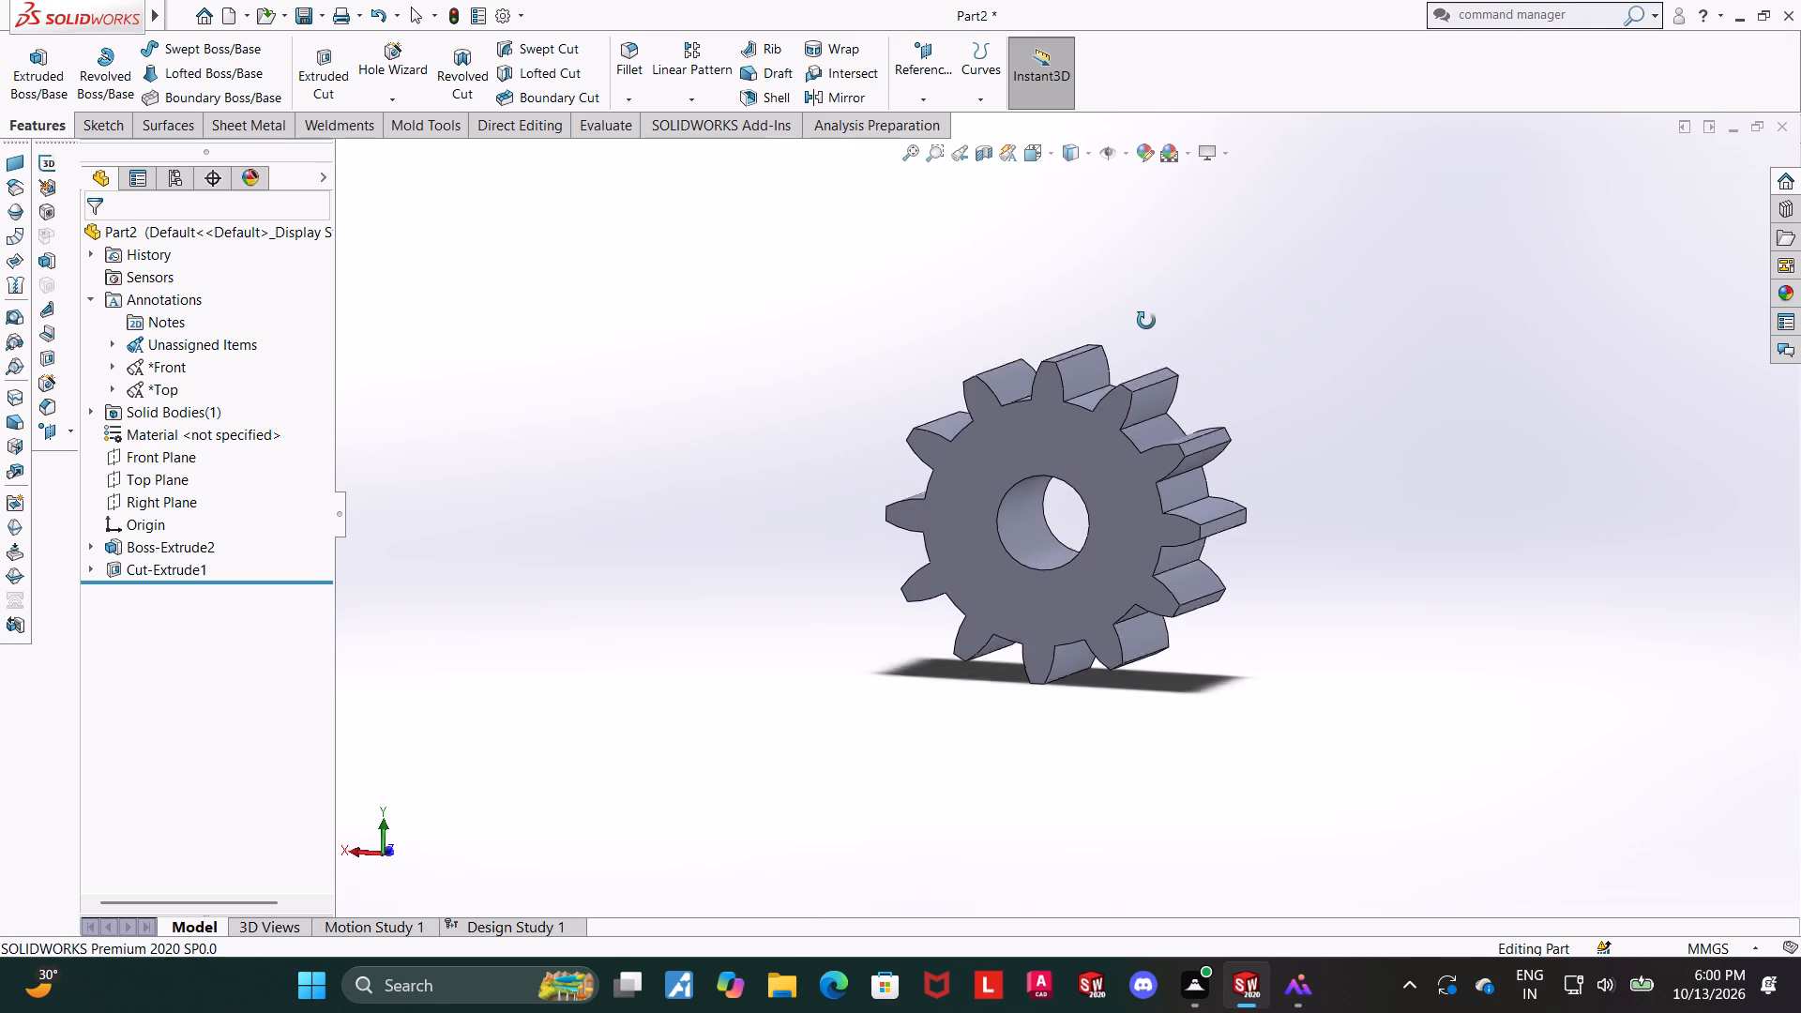
{"action": "middle_click_drag", "start_coordinate": [1146, 321], "coordinate": [1143, 327]}
{"action": "scroll", "coordinate": [1170, 393], "scroll_direction": "down", "scroll_amount": 3}
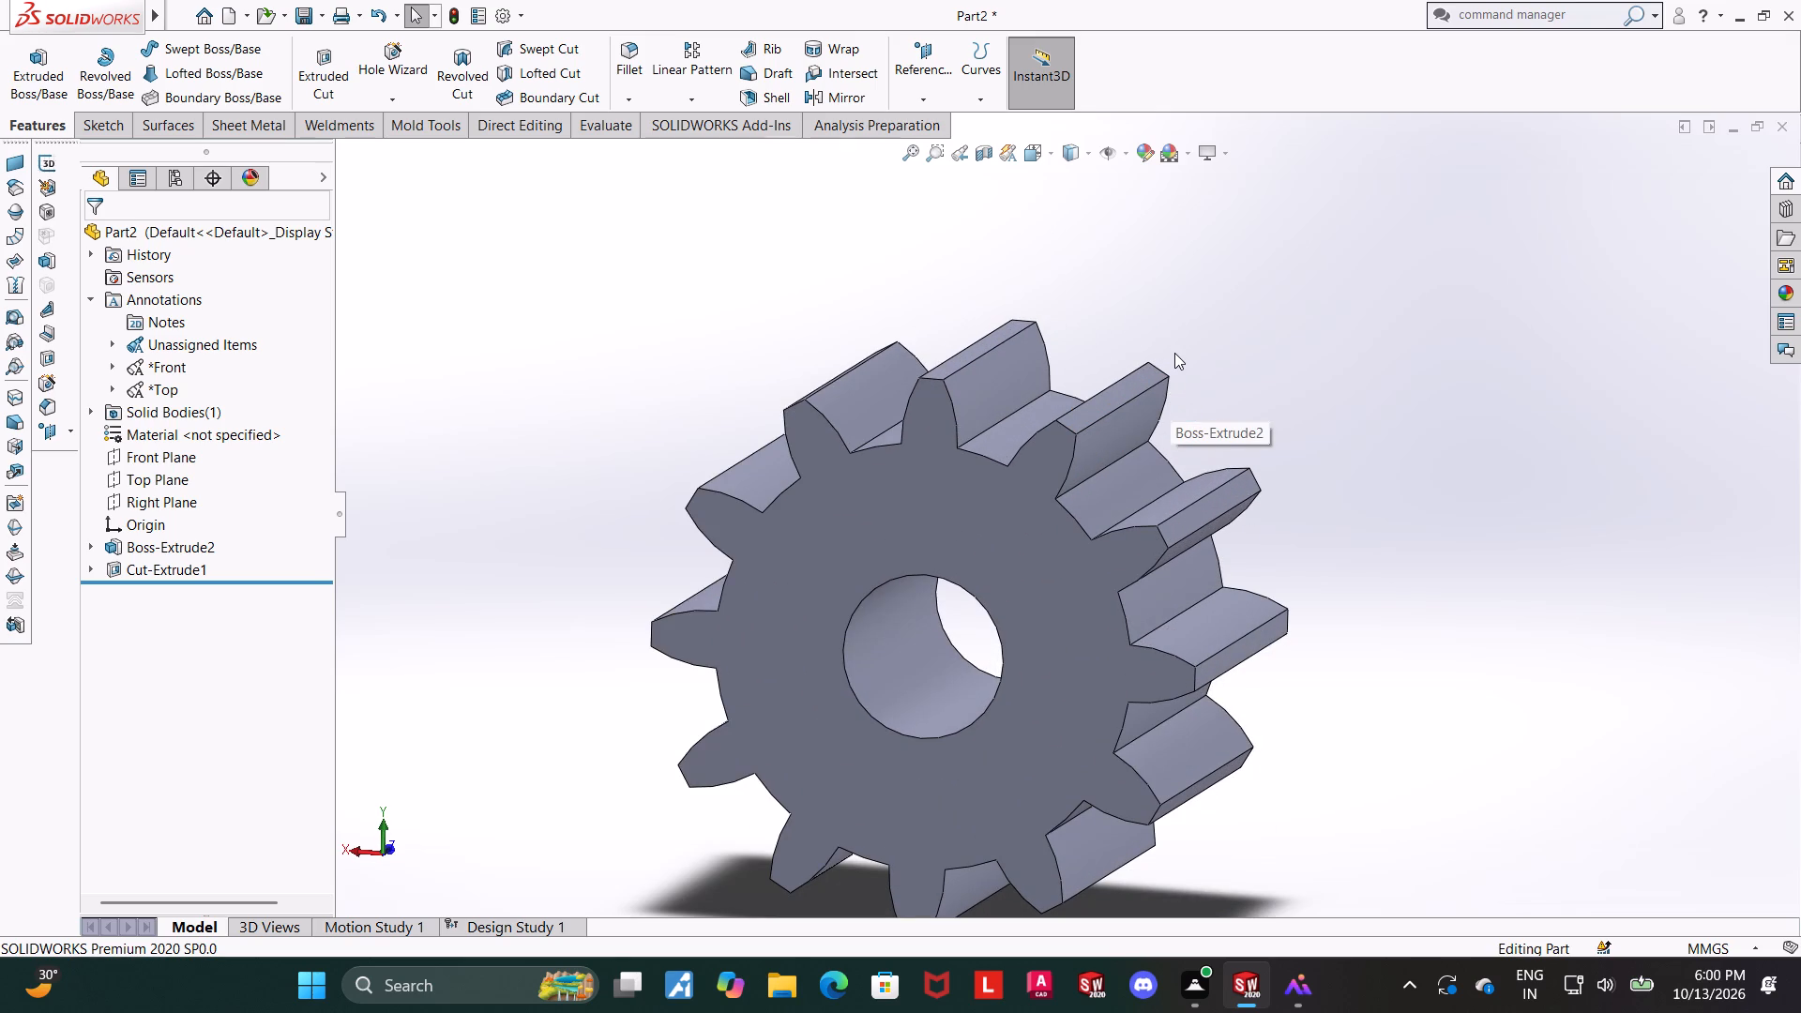
{"action": "scroll", "coordinate": [1174, 353], "scroll_direction": "down", "scroll_amount": 2}
{"action": "key", "text": "Escape"}
{"action": "key", "text": "Escape"}
{"action": "scroll", "coordinate": [1170, 370], "scroll_direction": "up", "scroll_amount": 3}
{"action": "scroll", "coordinate": [1168, 501], "scroll_direction": "up", "scroll_amount": 3}
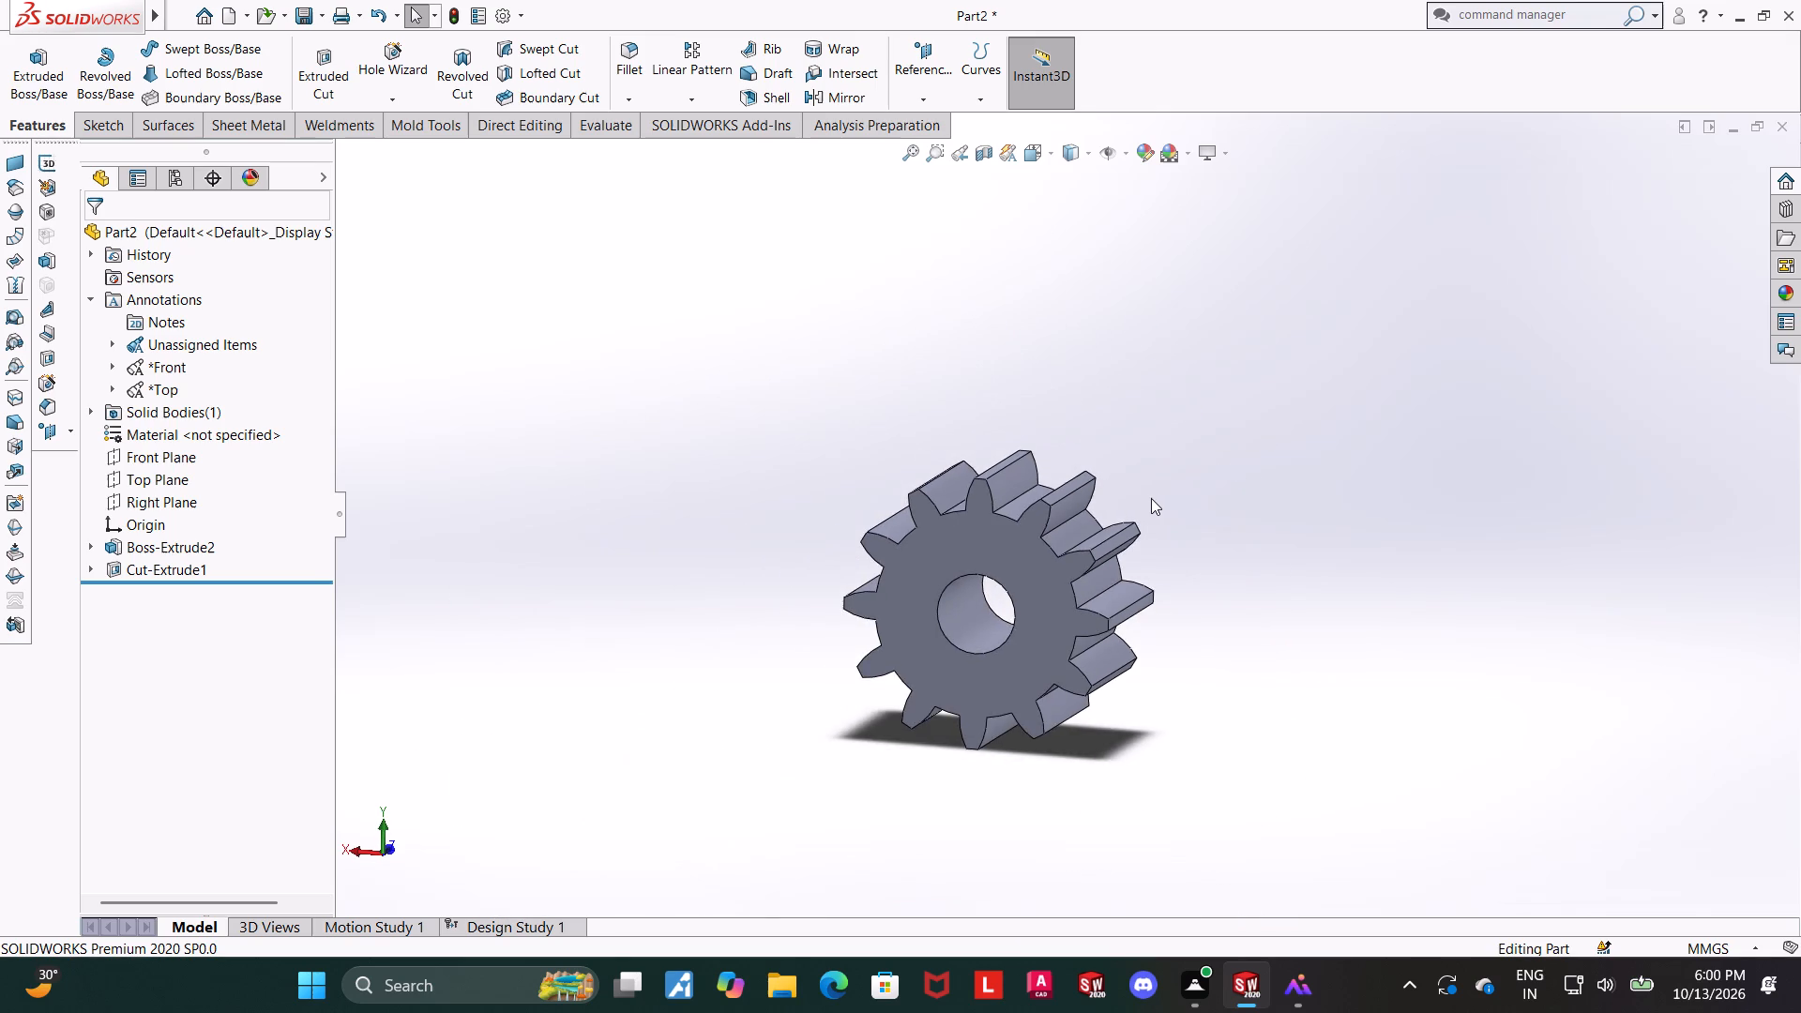
{"action": "scroll", "coordinate": [1151, 498], "scroll_direction": "down", "scroll_amount": 5}
{"action": "scroll", "coordinate": [1151, 496], "scroll_direction": "up", "scroll_amount": 6}
{"action": "scroll", "coordinate": [1151, 496], "scroll_direction": "down", "scroll_amount": 4}
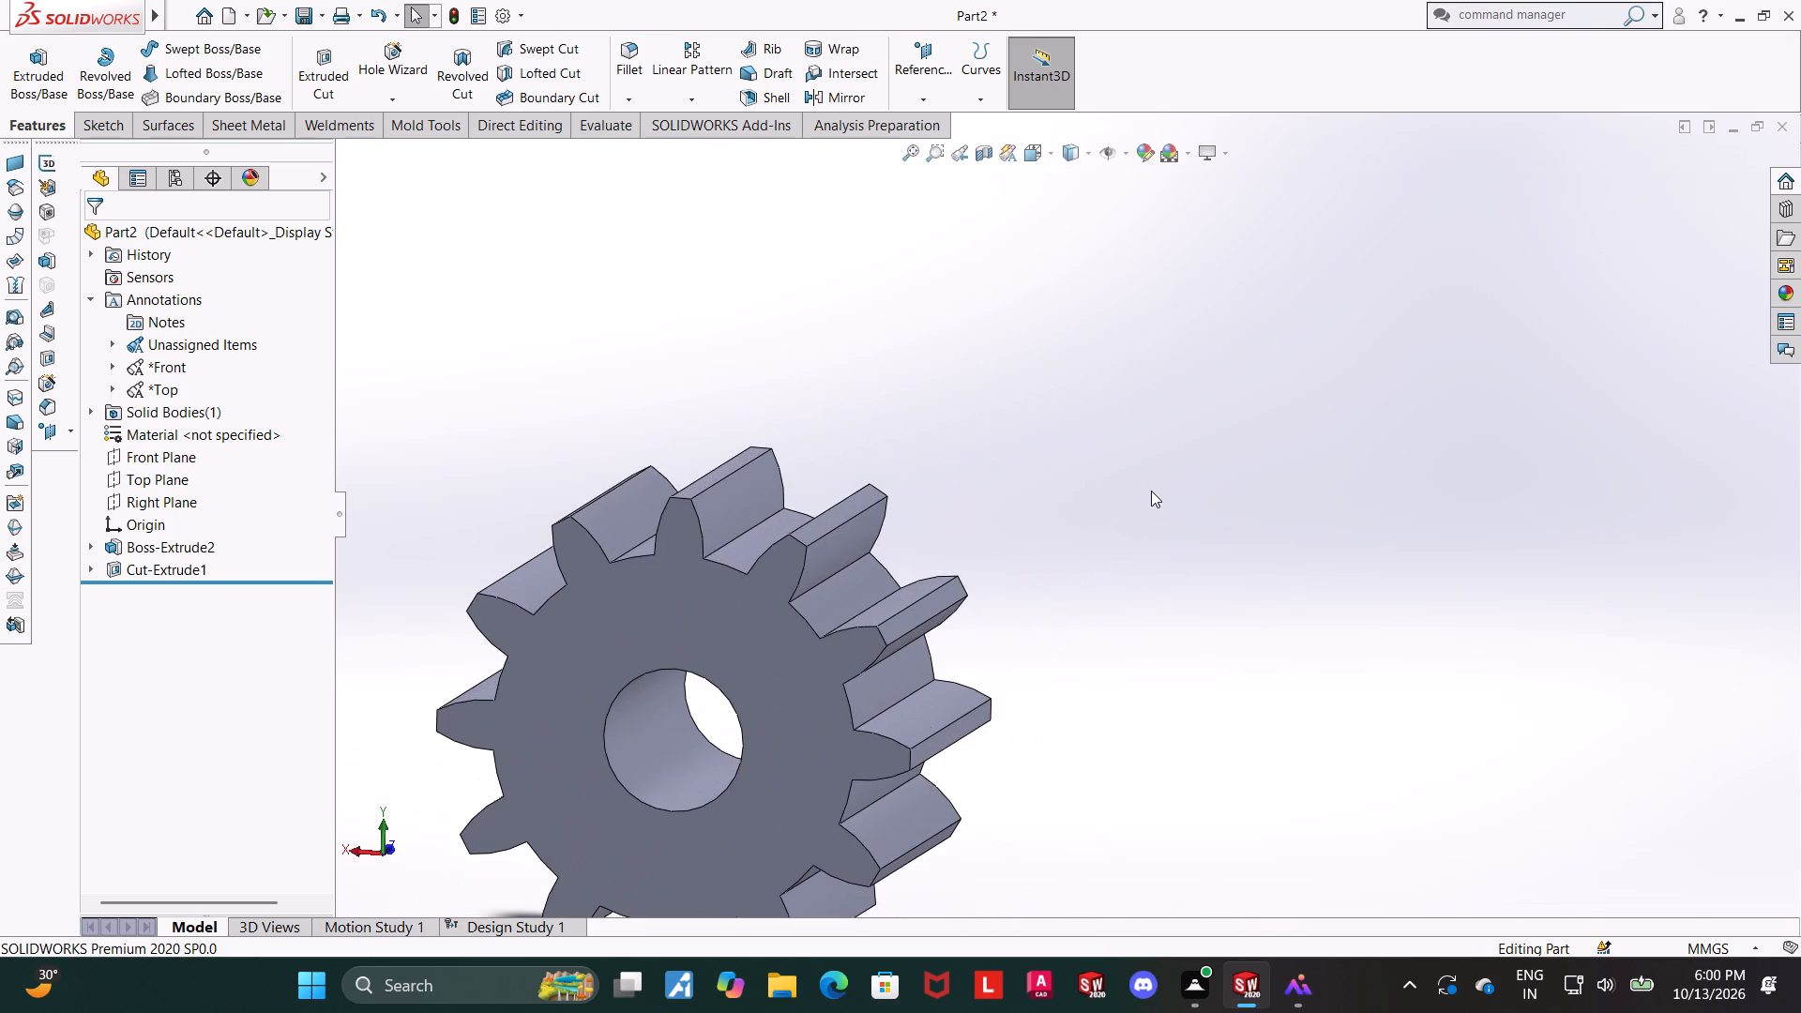
{"action": "scroll", "coordinate": [1151, 491], "scroll_direction": "up", "scroll_amount": 3}
{"action": "scroll", "coordinate": [1151, 491], "scroll_direction": "down", "scroll_amount": 3}
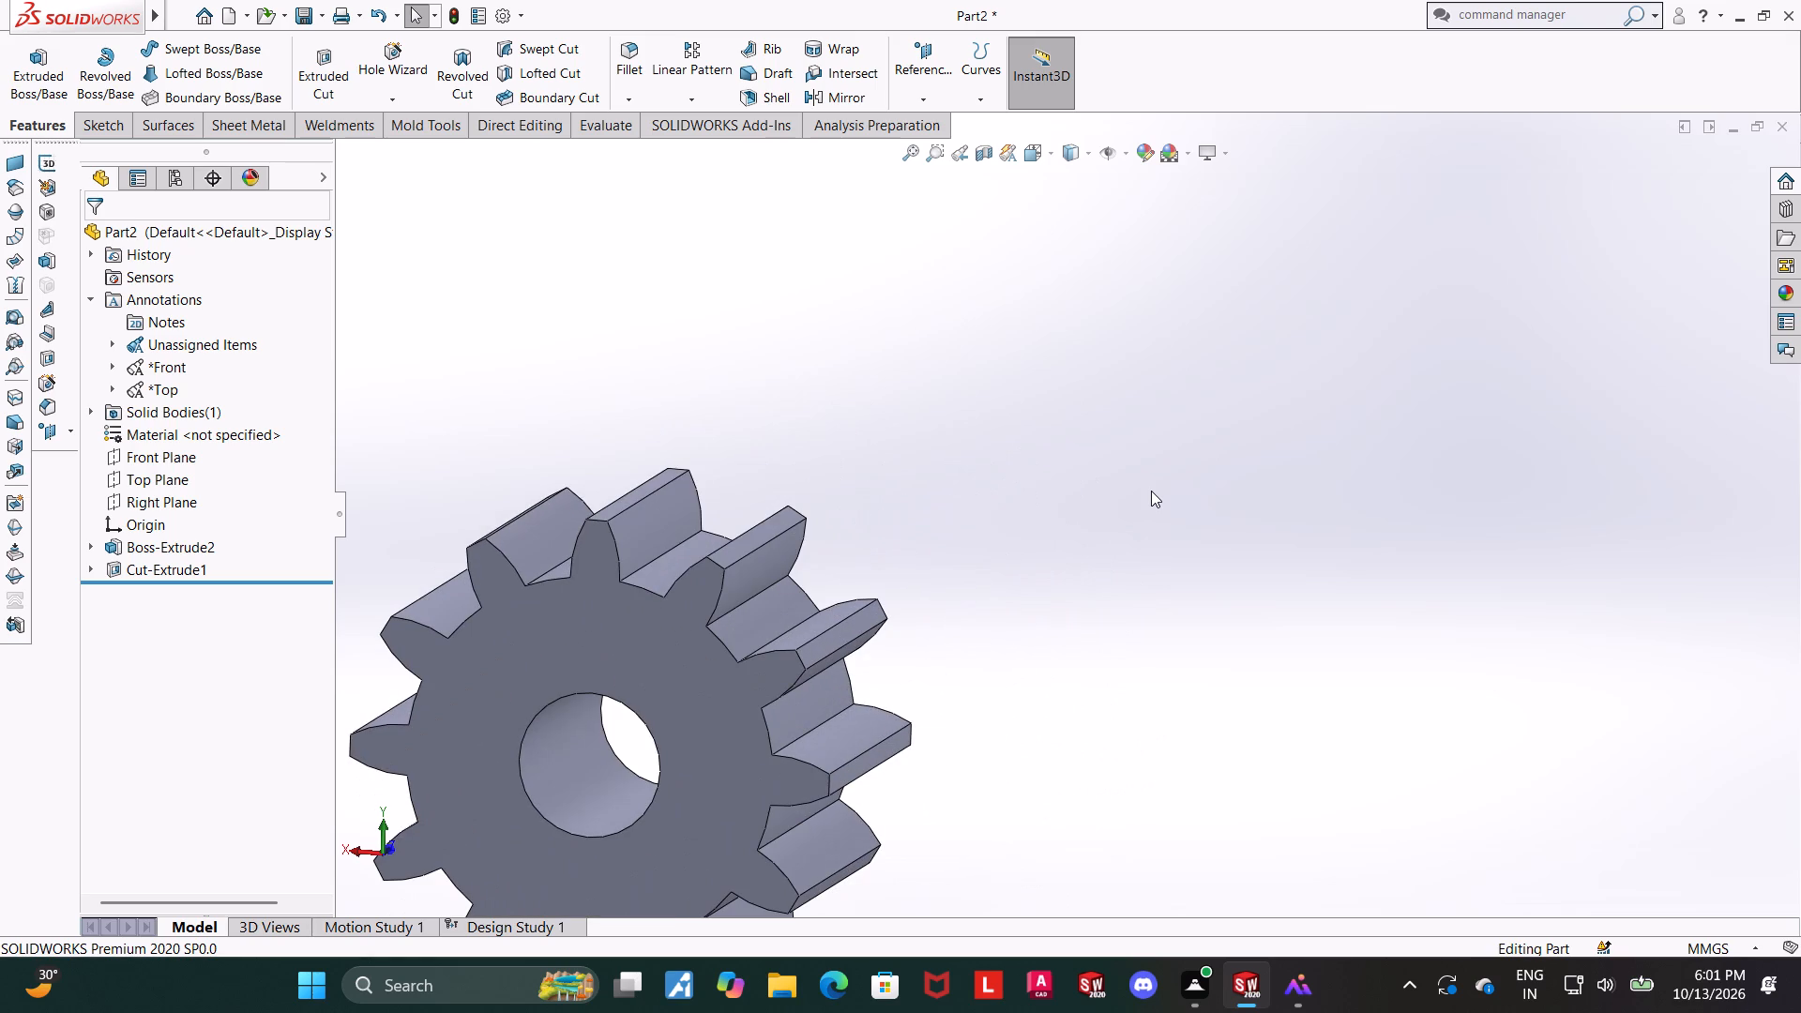
{"action": "scroll", "coordinate": [1151, 491], "scroll_direction": "up", "scroll_amount": 4}
{"action": "scroll", "coordinate": [907, 661], "scroll_direction": "down", "scroll_amount": 3}
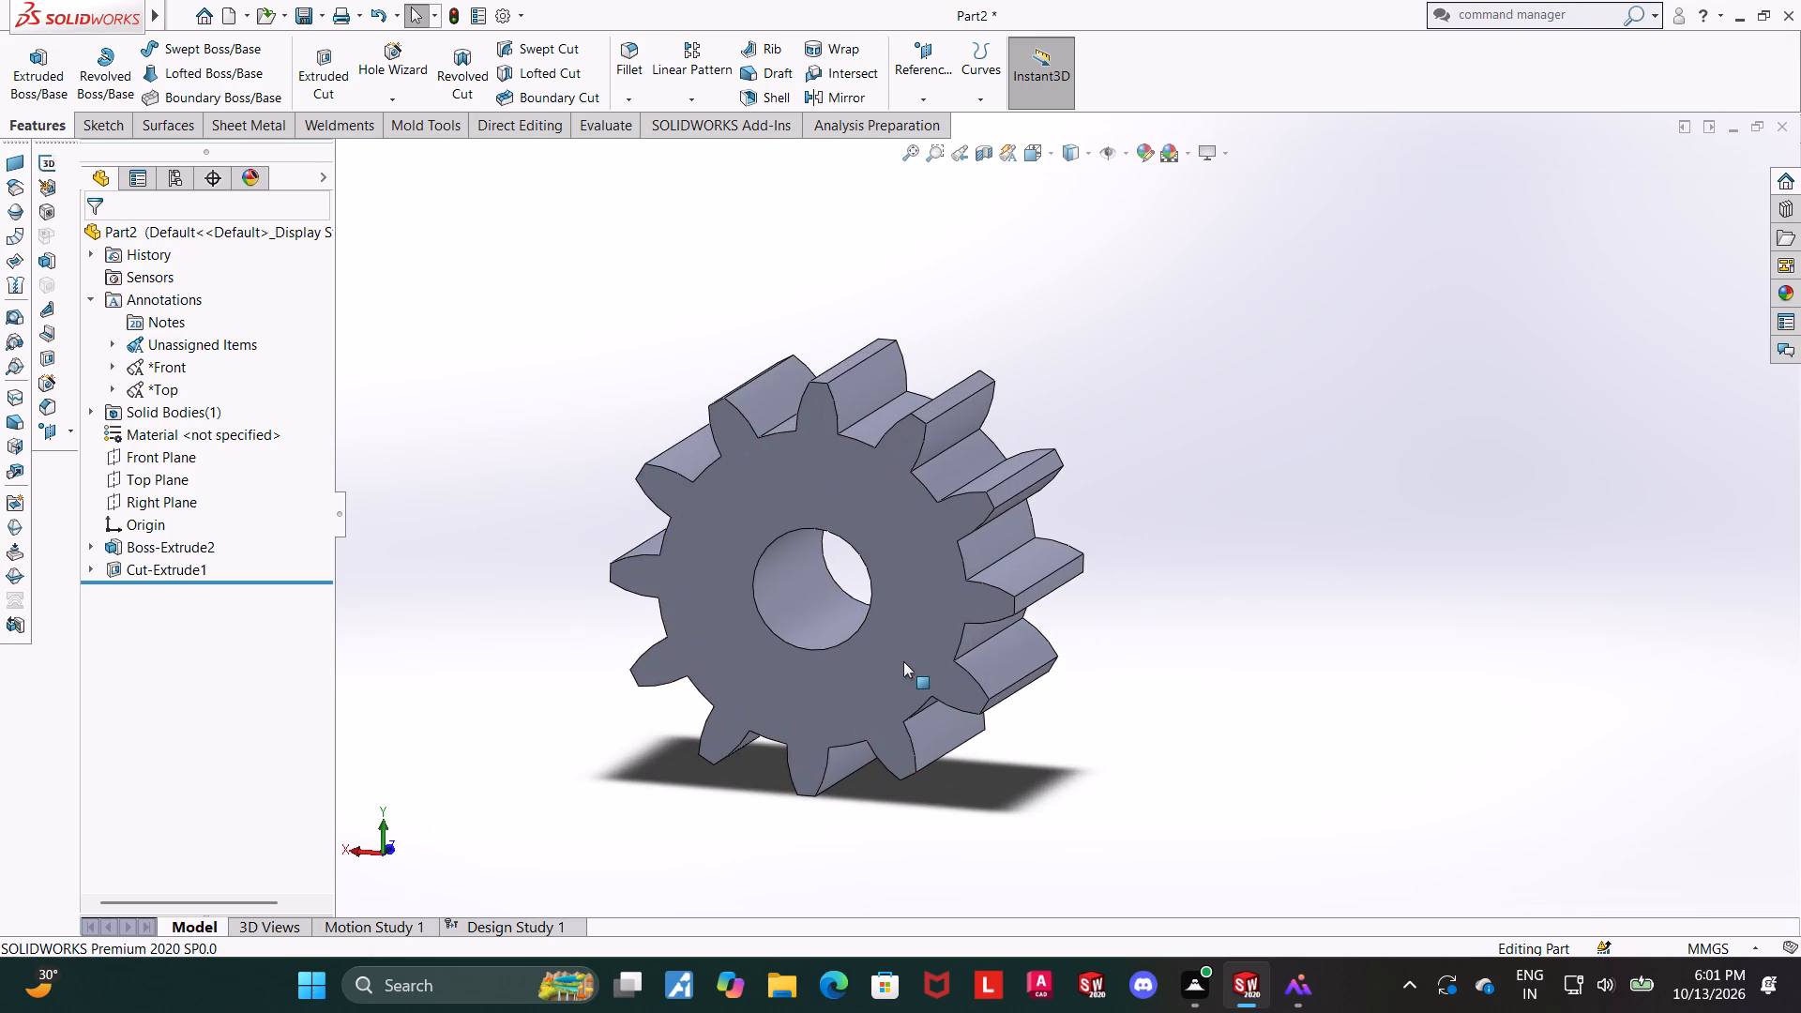
{"action": "middle_click_drag", "start_coordinate": [860, 537], "coordinate": [941, 377]}
{"action": "middle_click_drag", "start_coordinate": [882, 613], "coordinate": [938, 387]}
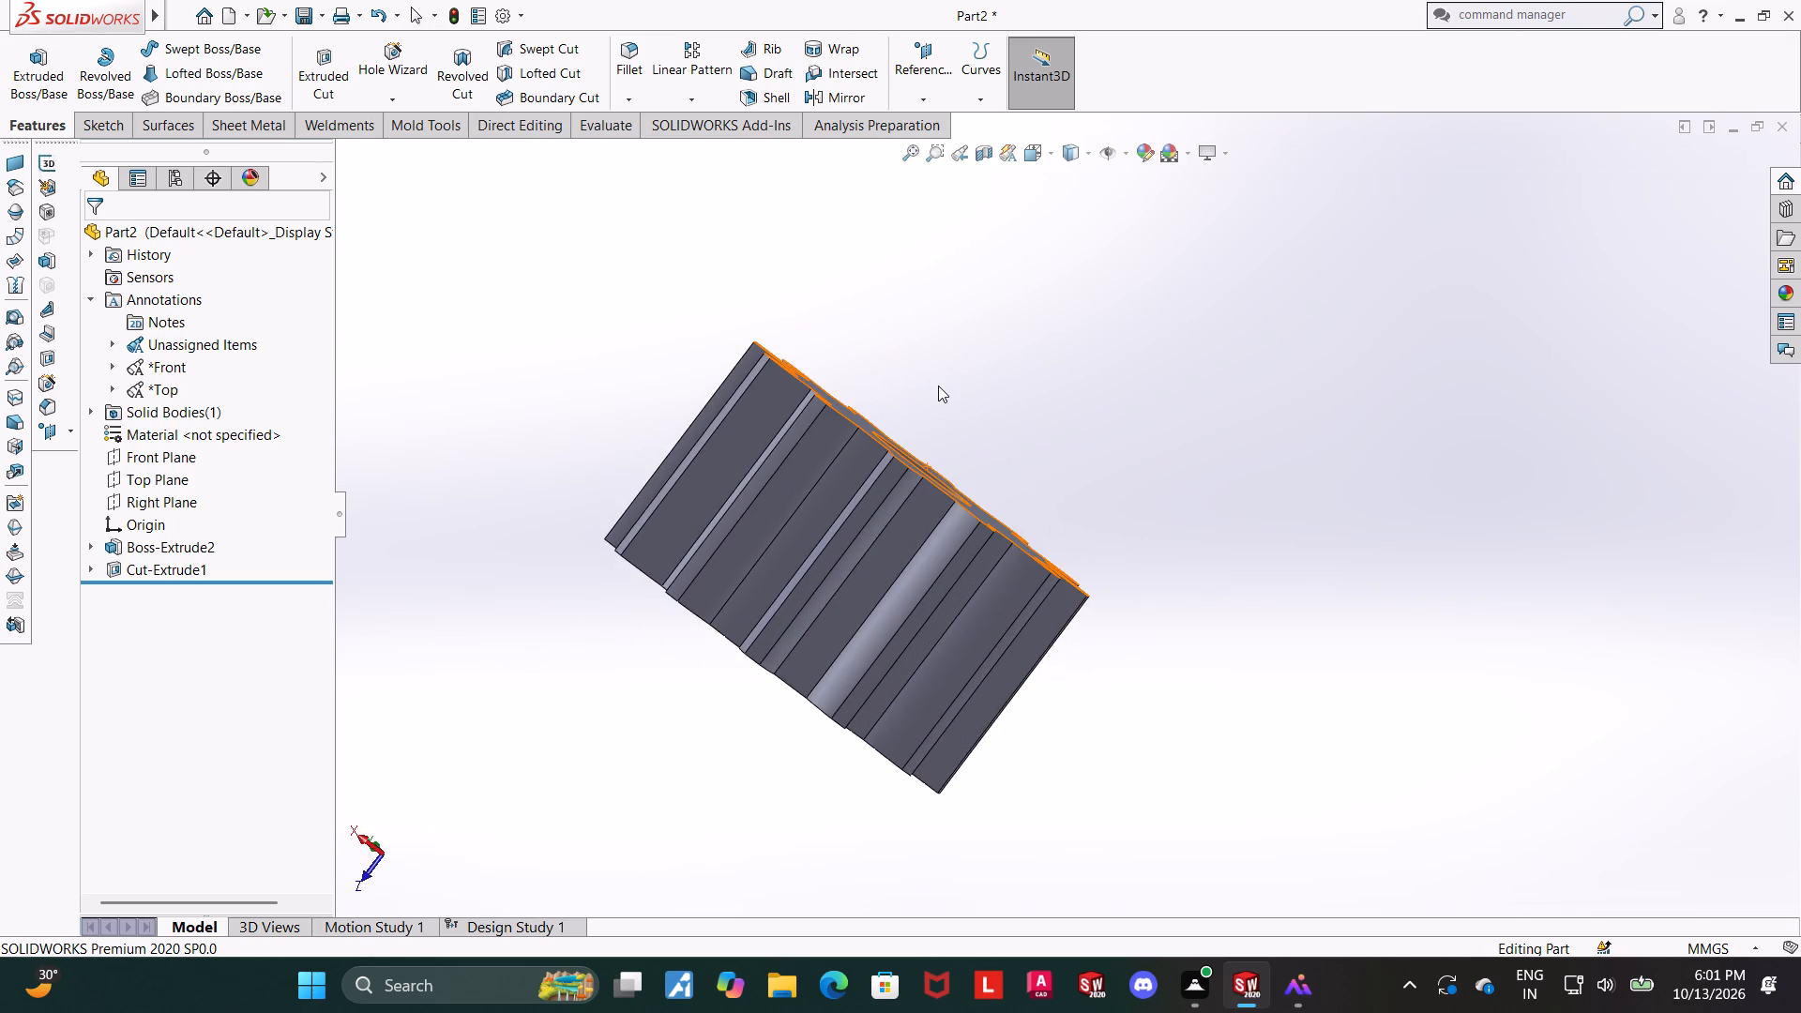
{"action": "scroll", "coordinate": [932, 414], "scroll_direction": "down", "scroll_amount": 4}
{"action": "scroll", "coordinate": [912, 487], "scroll_direction": "up", "scroll_amount": 4}
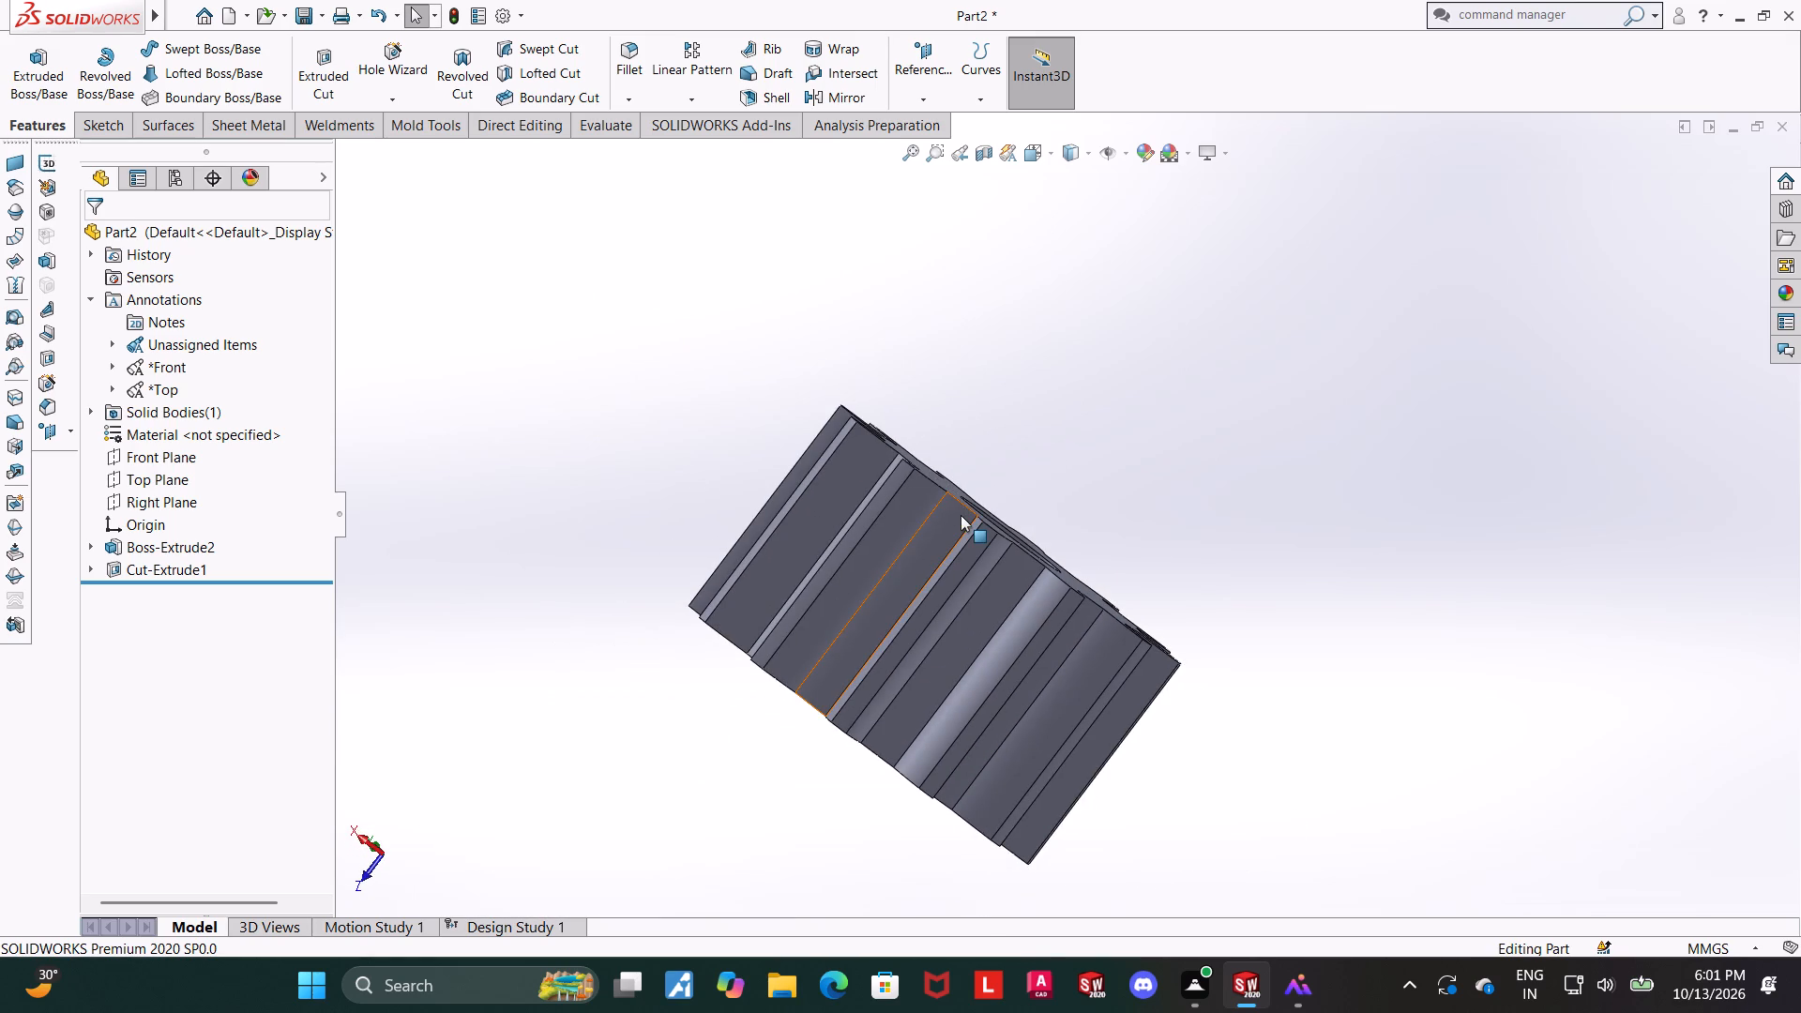
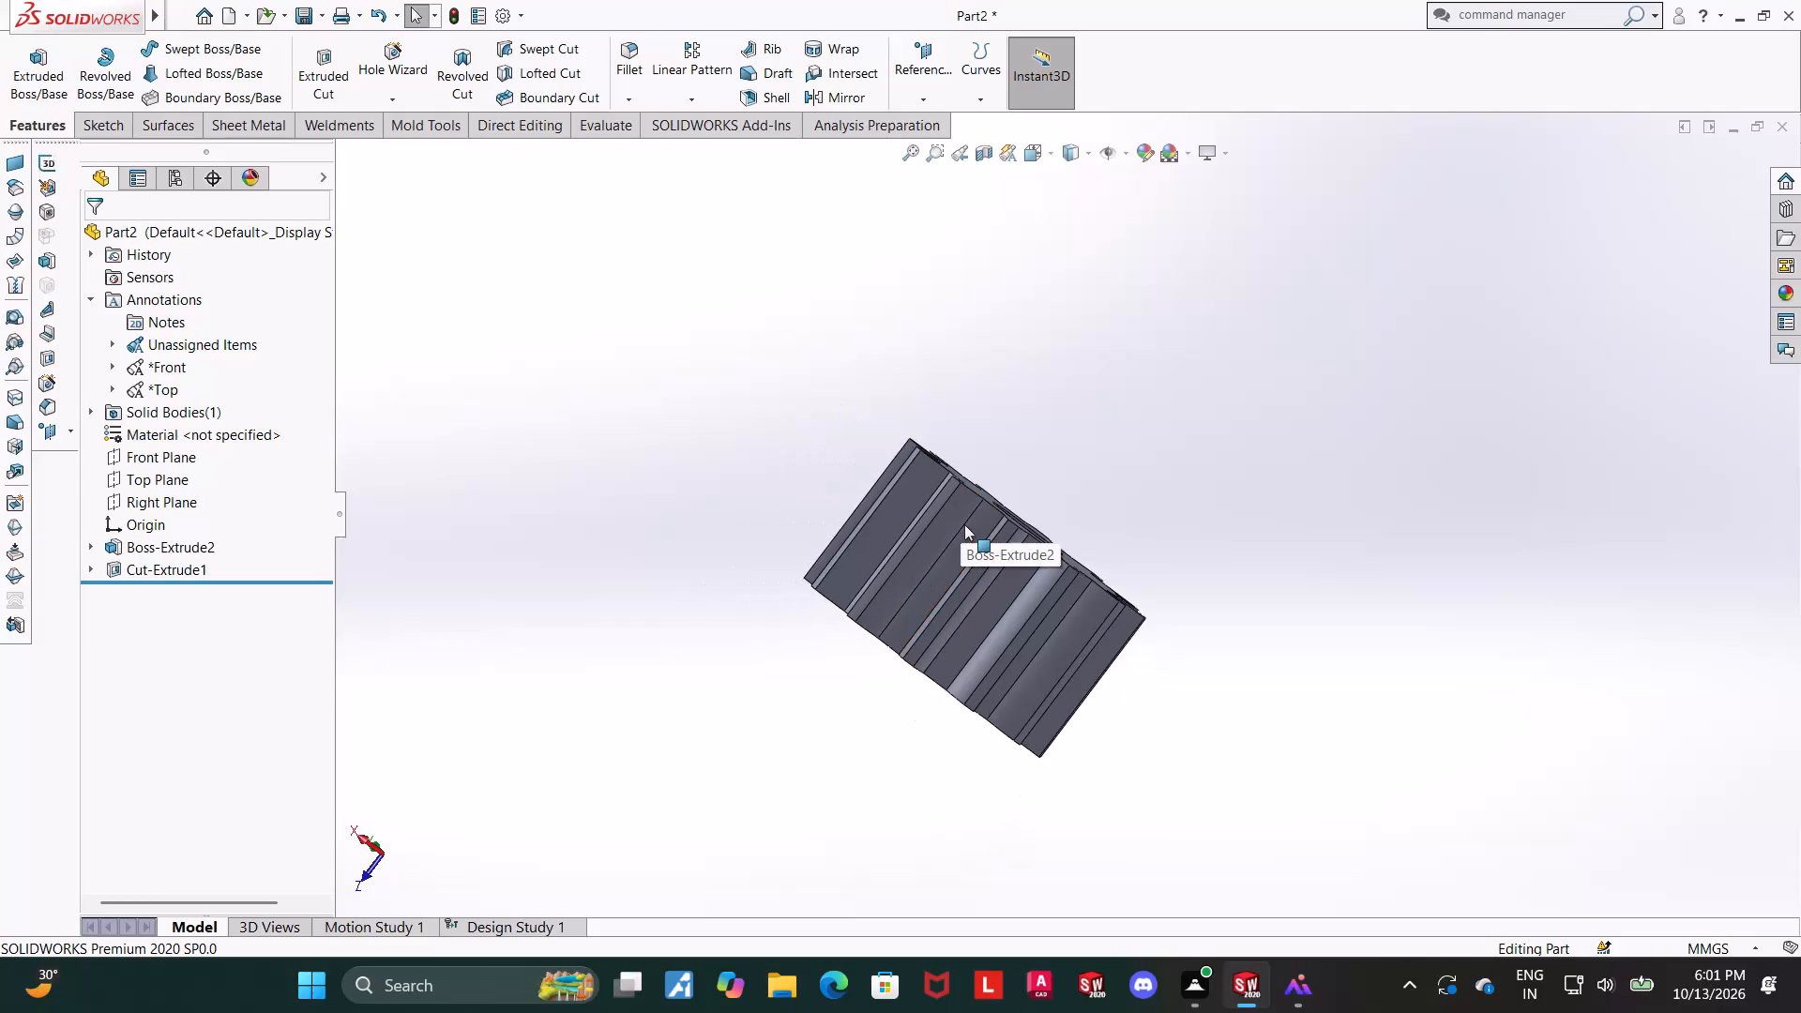
Reopen the sketch of the gear's central bore cut for editing and view it face-on.
{"action": "scroll", "coordinate": [964, 524], "scroll_direction": "up", "scroll_amount": 1}
{"action": "middle_click_drag", "start_coordinate": [1091, 502], "coordinate": [1081, 584]}
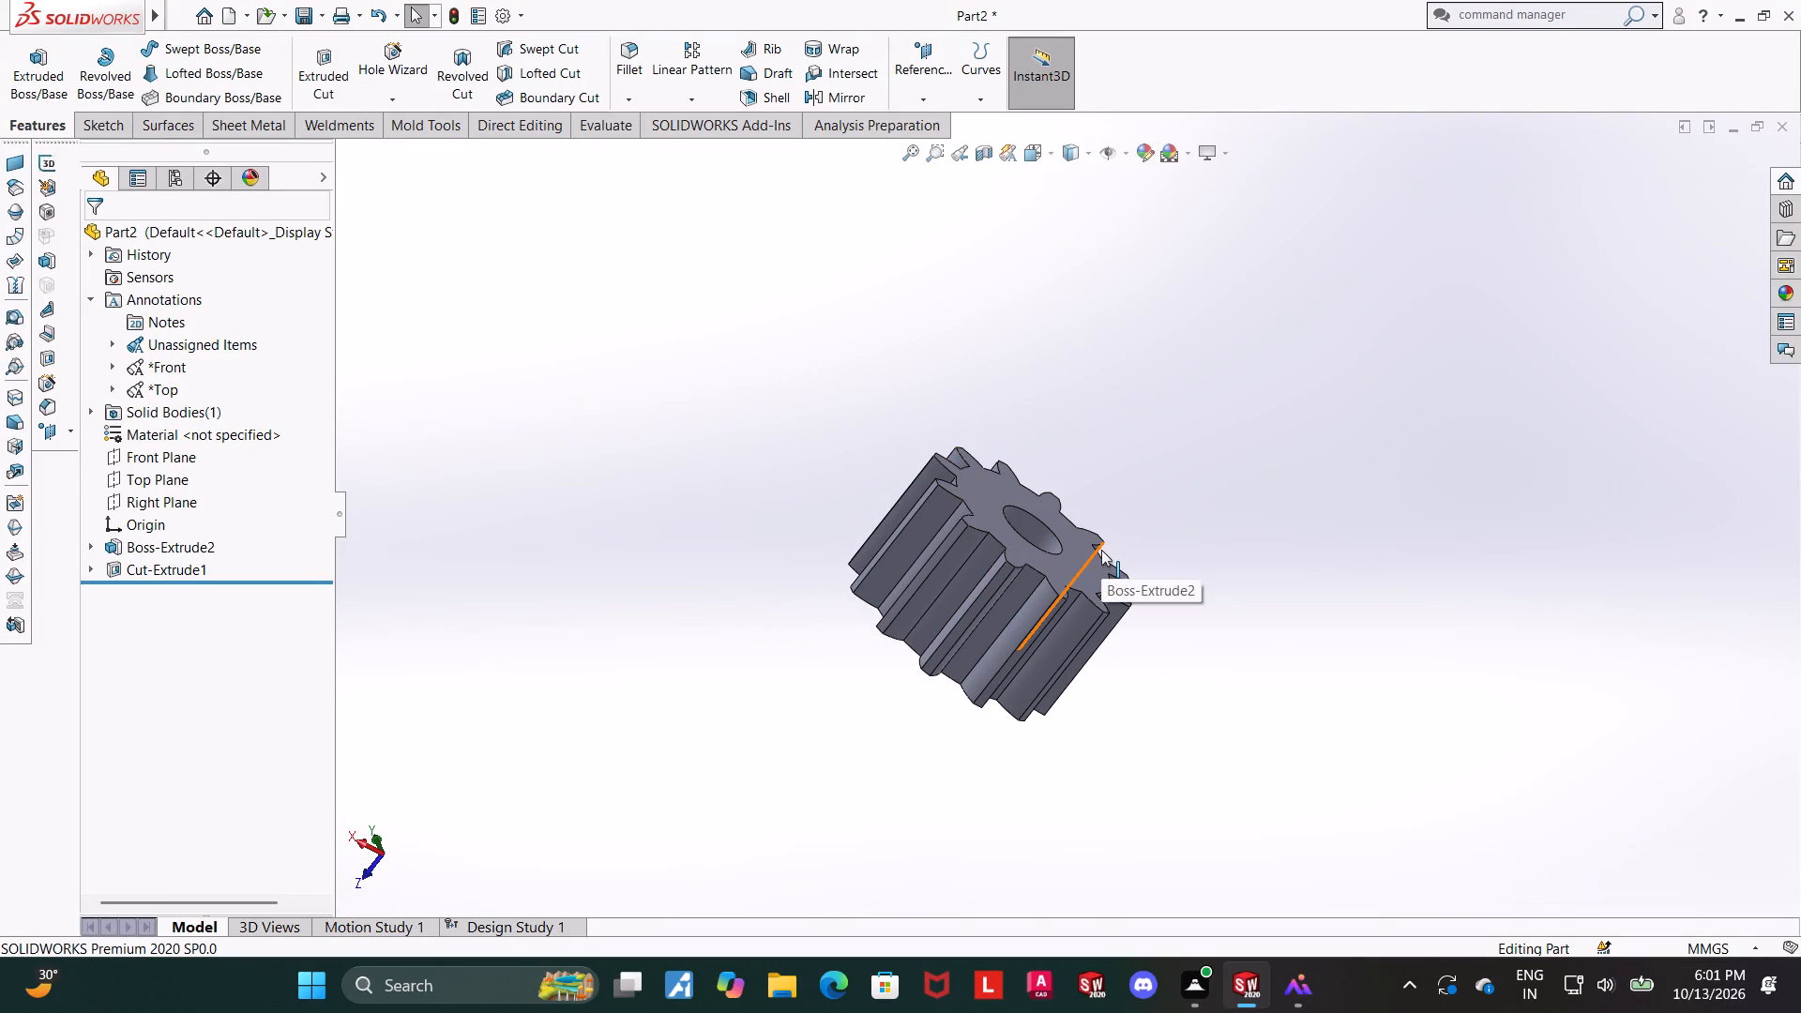
{"action": "scroll", "coordinate": [1101, 550], "scroll_direction": "up", "scroll_amount": 2}
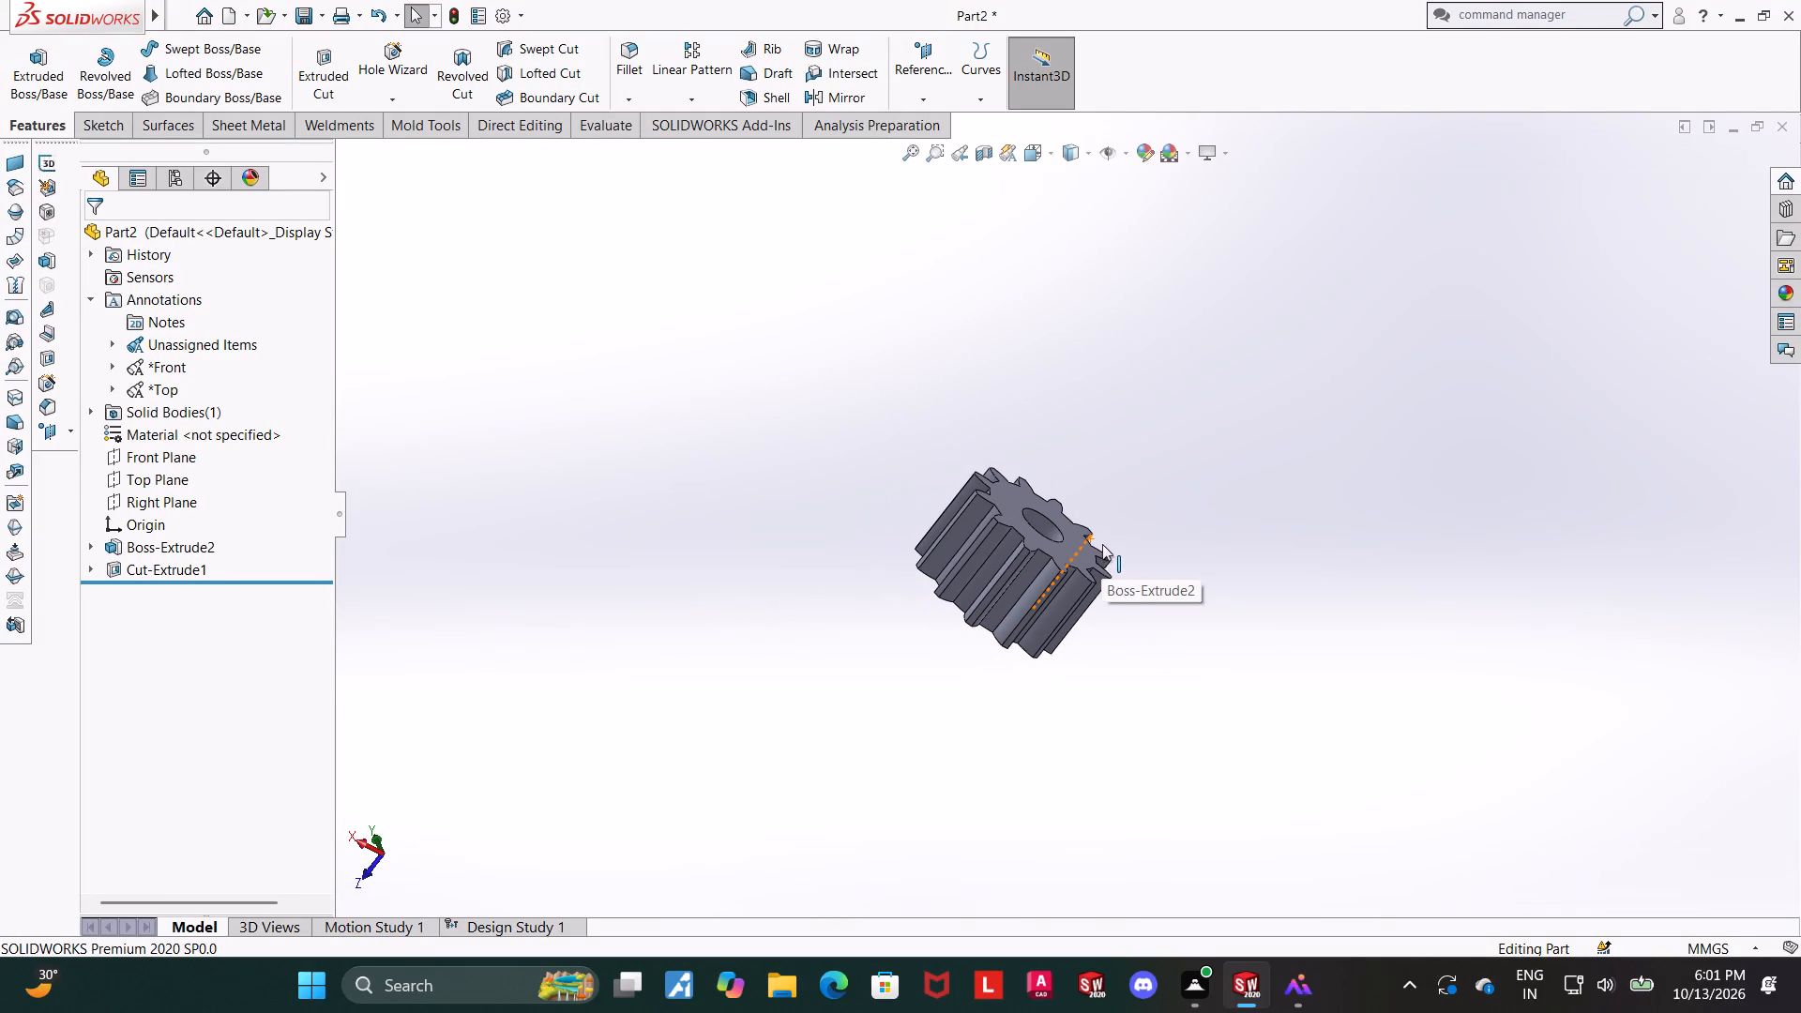
{"action": "scroll", "coordinate": [1103, 543], "scroll_direction": "down", "scroll_amount": 2}
{"action": "middle_click_drag", "start_coordinate": [1121, 526], "coordinate": [1052, 702]}
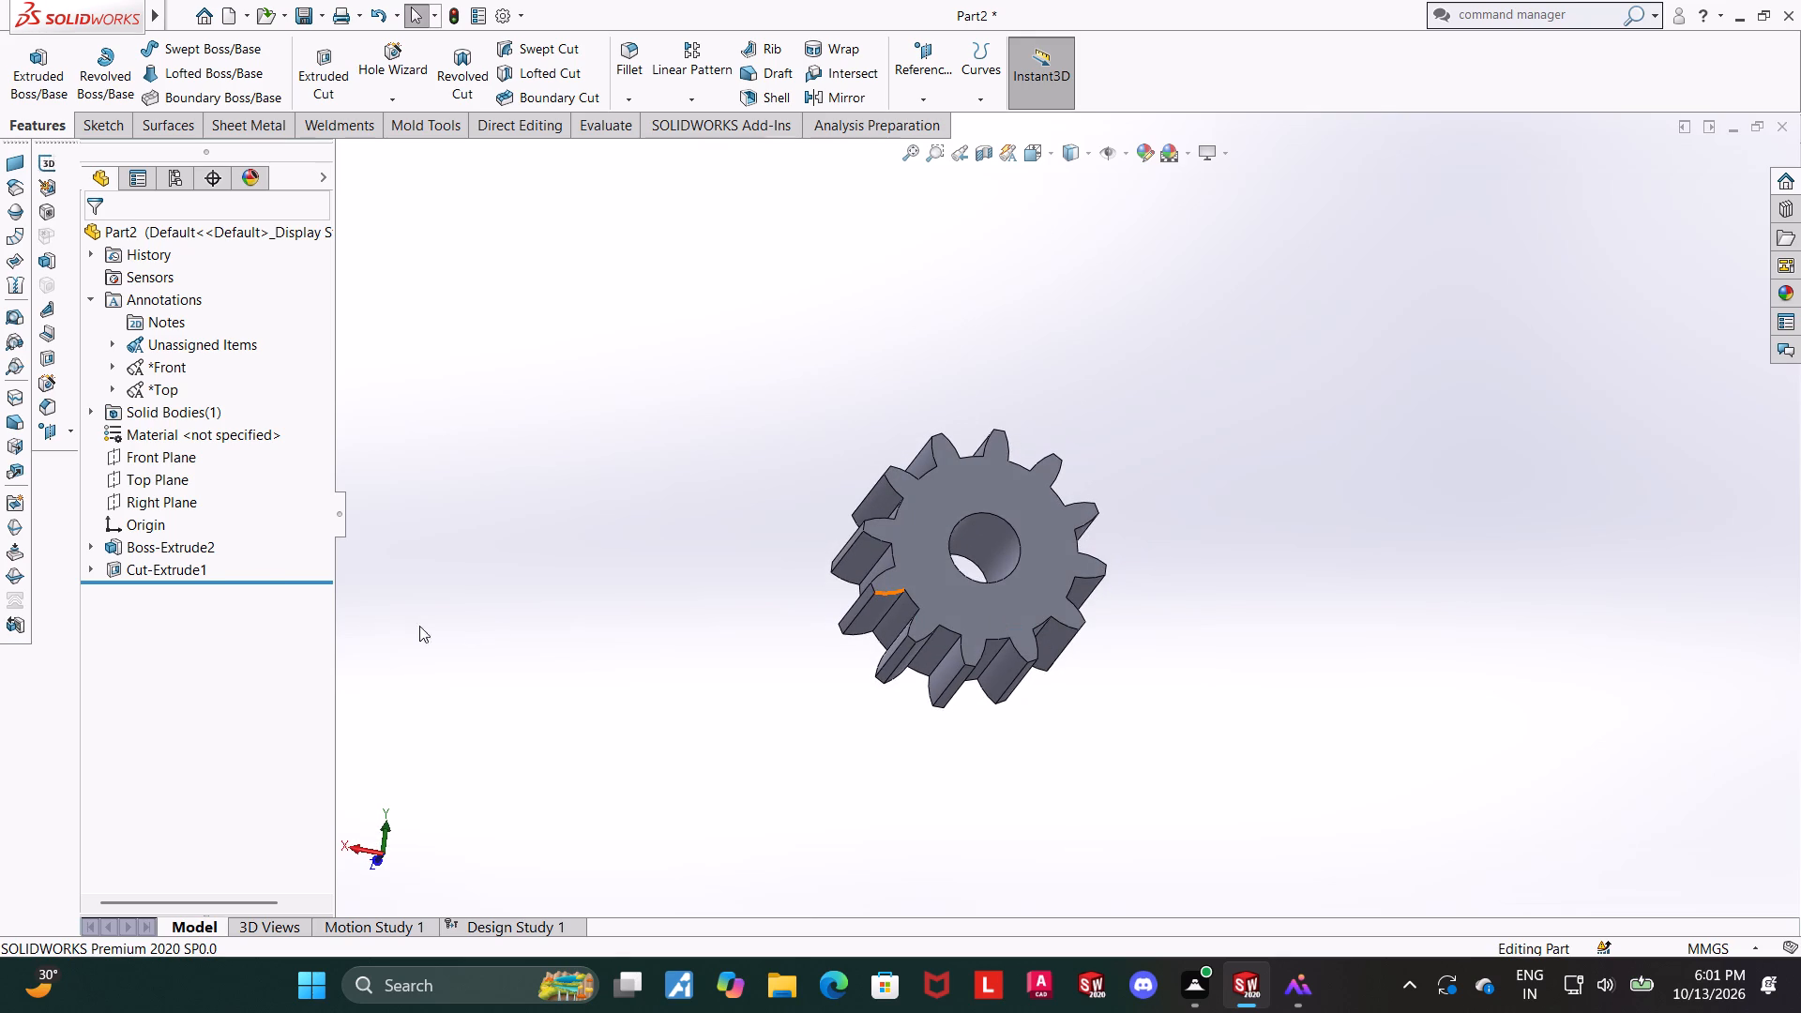
{"action": "left_click", "coordinate": [91, 564]}
{"action": "left_click", "coordinate": [164, 595]}
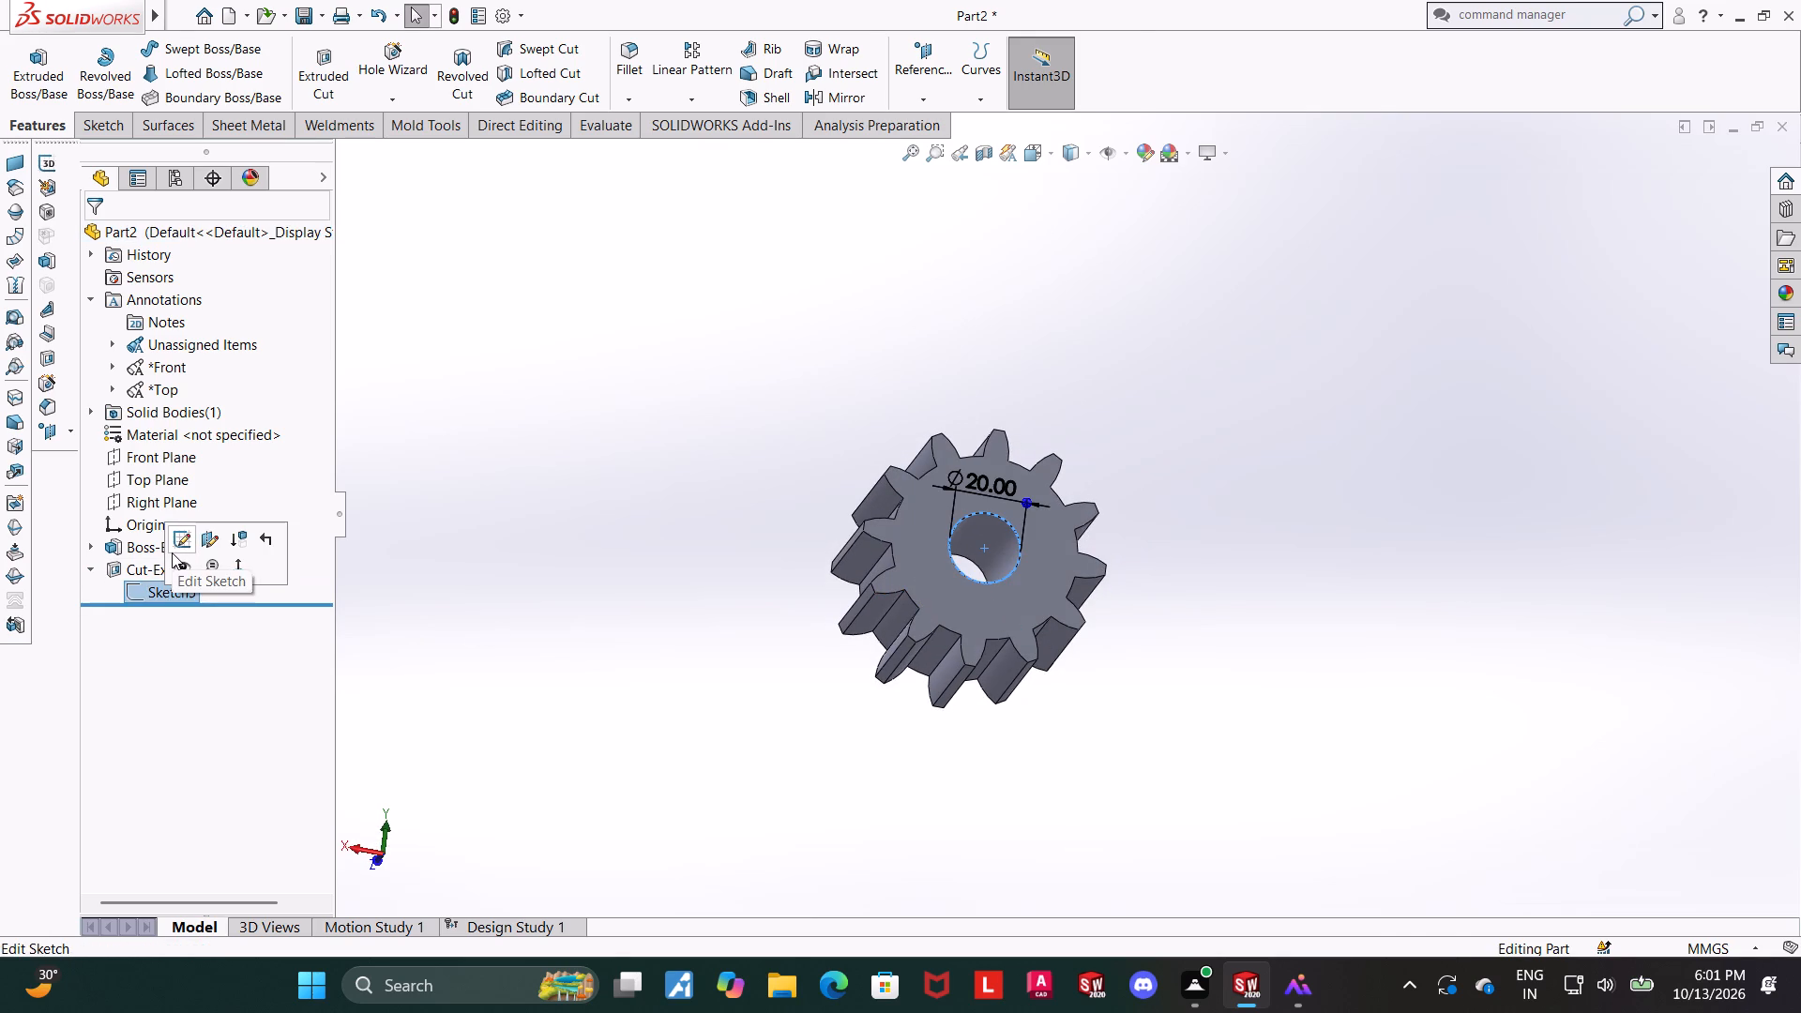
{"action": "left_click", "coordinate": [172, 552]}
{"action": "left_click", "coordinate": [178, 592]}
{"action": "left_click", "coordinate": [228, 566]}
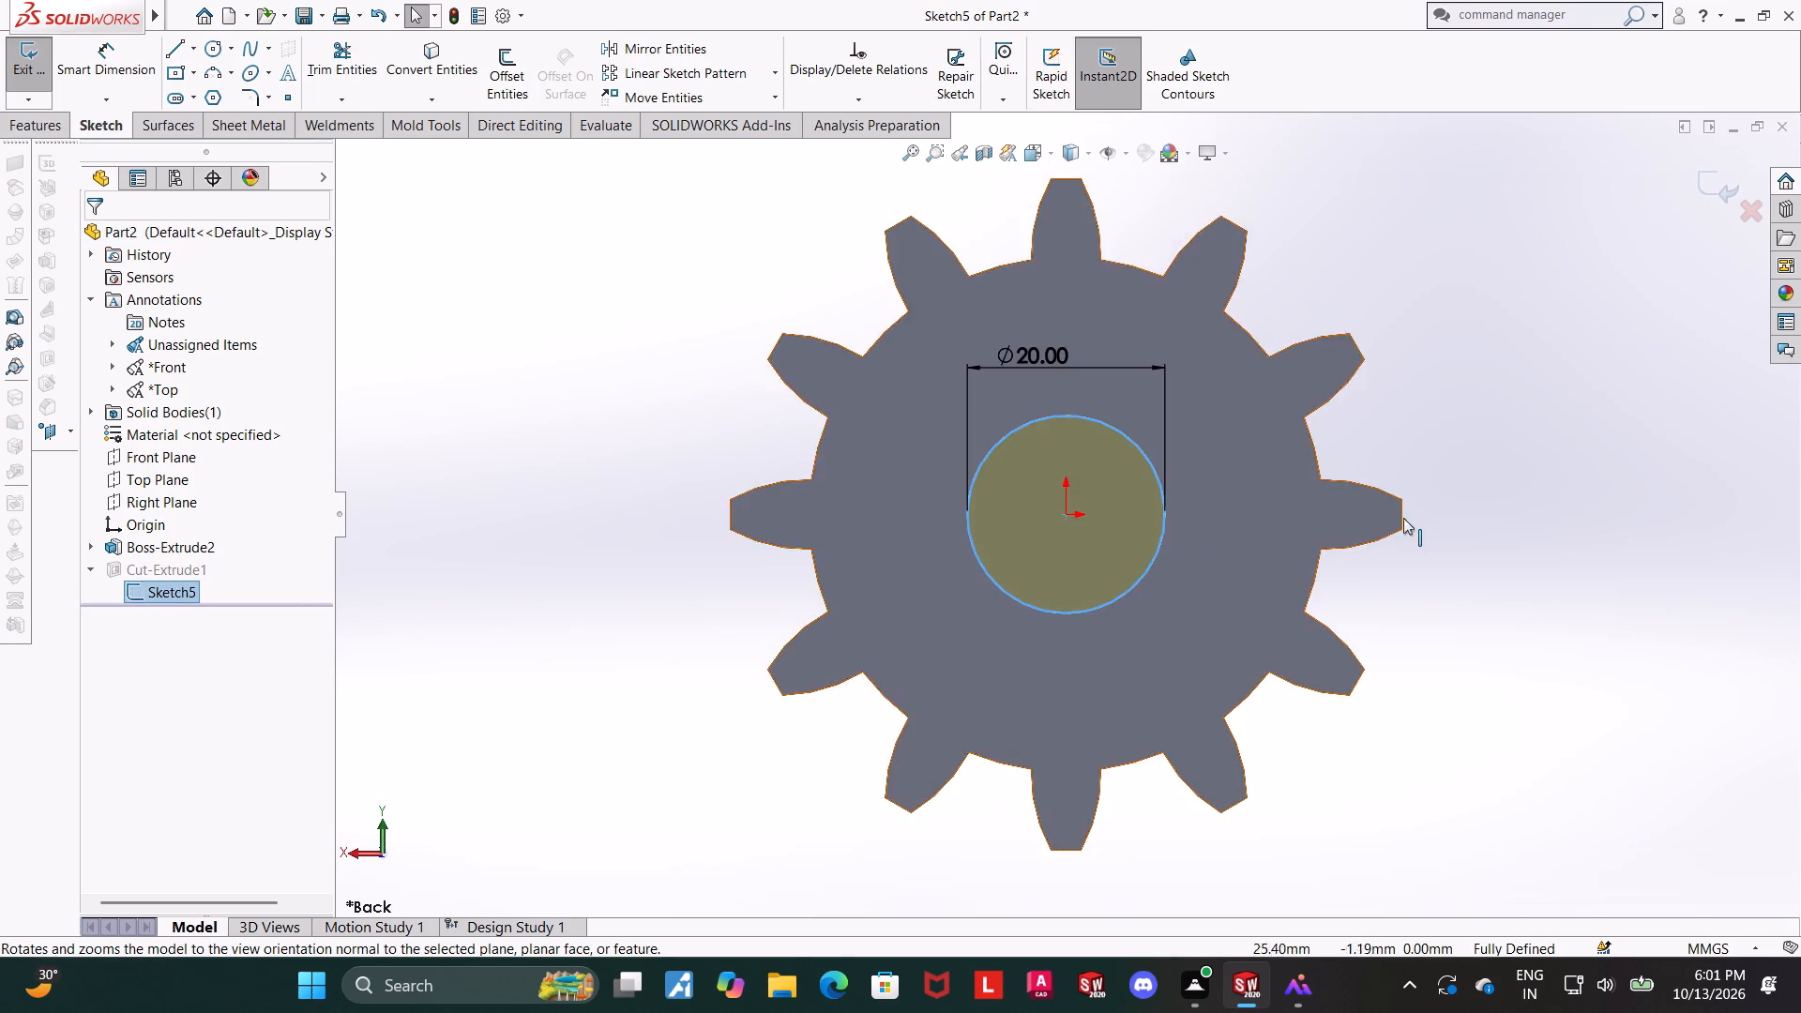
Draw a centre rectangle about 7 by 4 mm, centred on the bore circle's topmost point.
{"action": "scroll", "coordinate": [1419, 514], "scroll_direction": "up", "scroll_amount": 2}
{"action": "scroll", "coordinate": [1242, 443], "scroll_direction": "down", "scroll_amount": 3}
{"action": "left_click", "coordinate": [172, 71]}
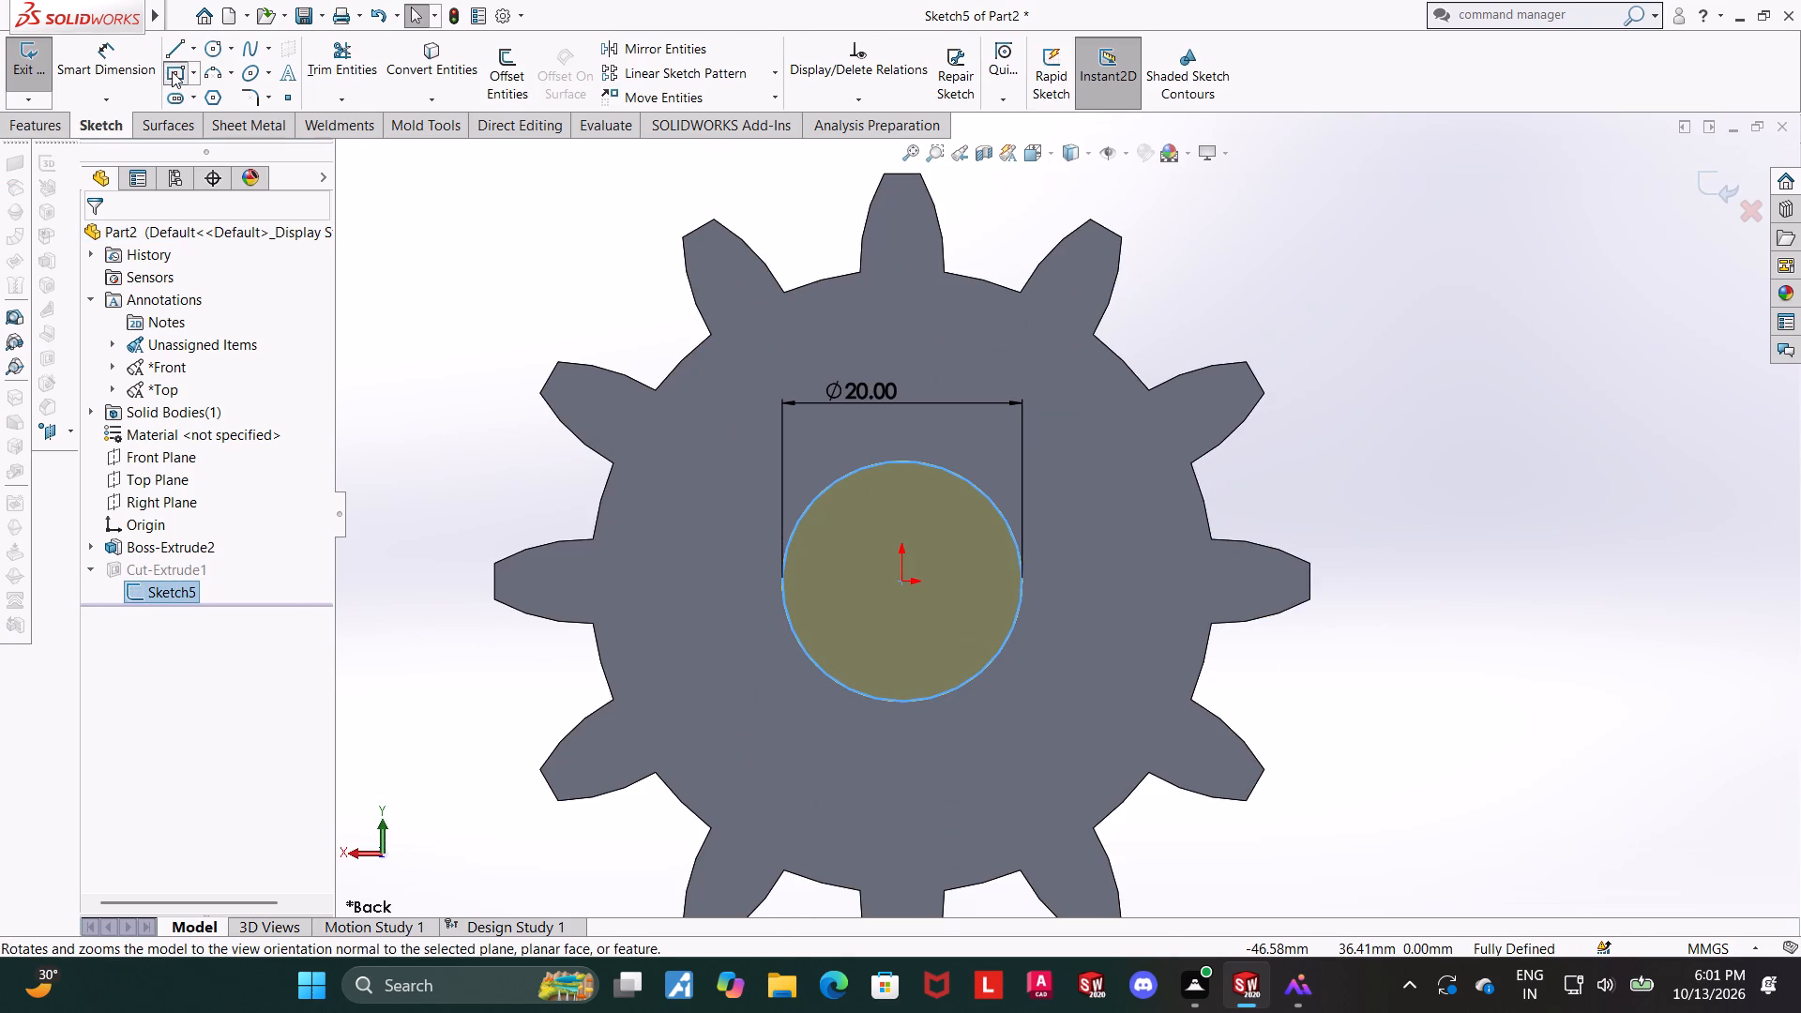
{"action": "left_click", "coordinate": [903, 461]}
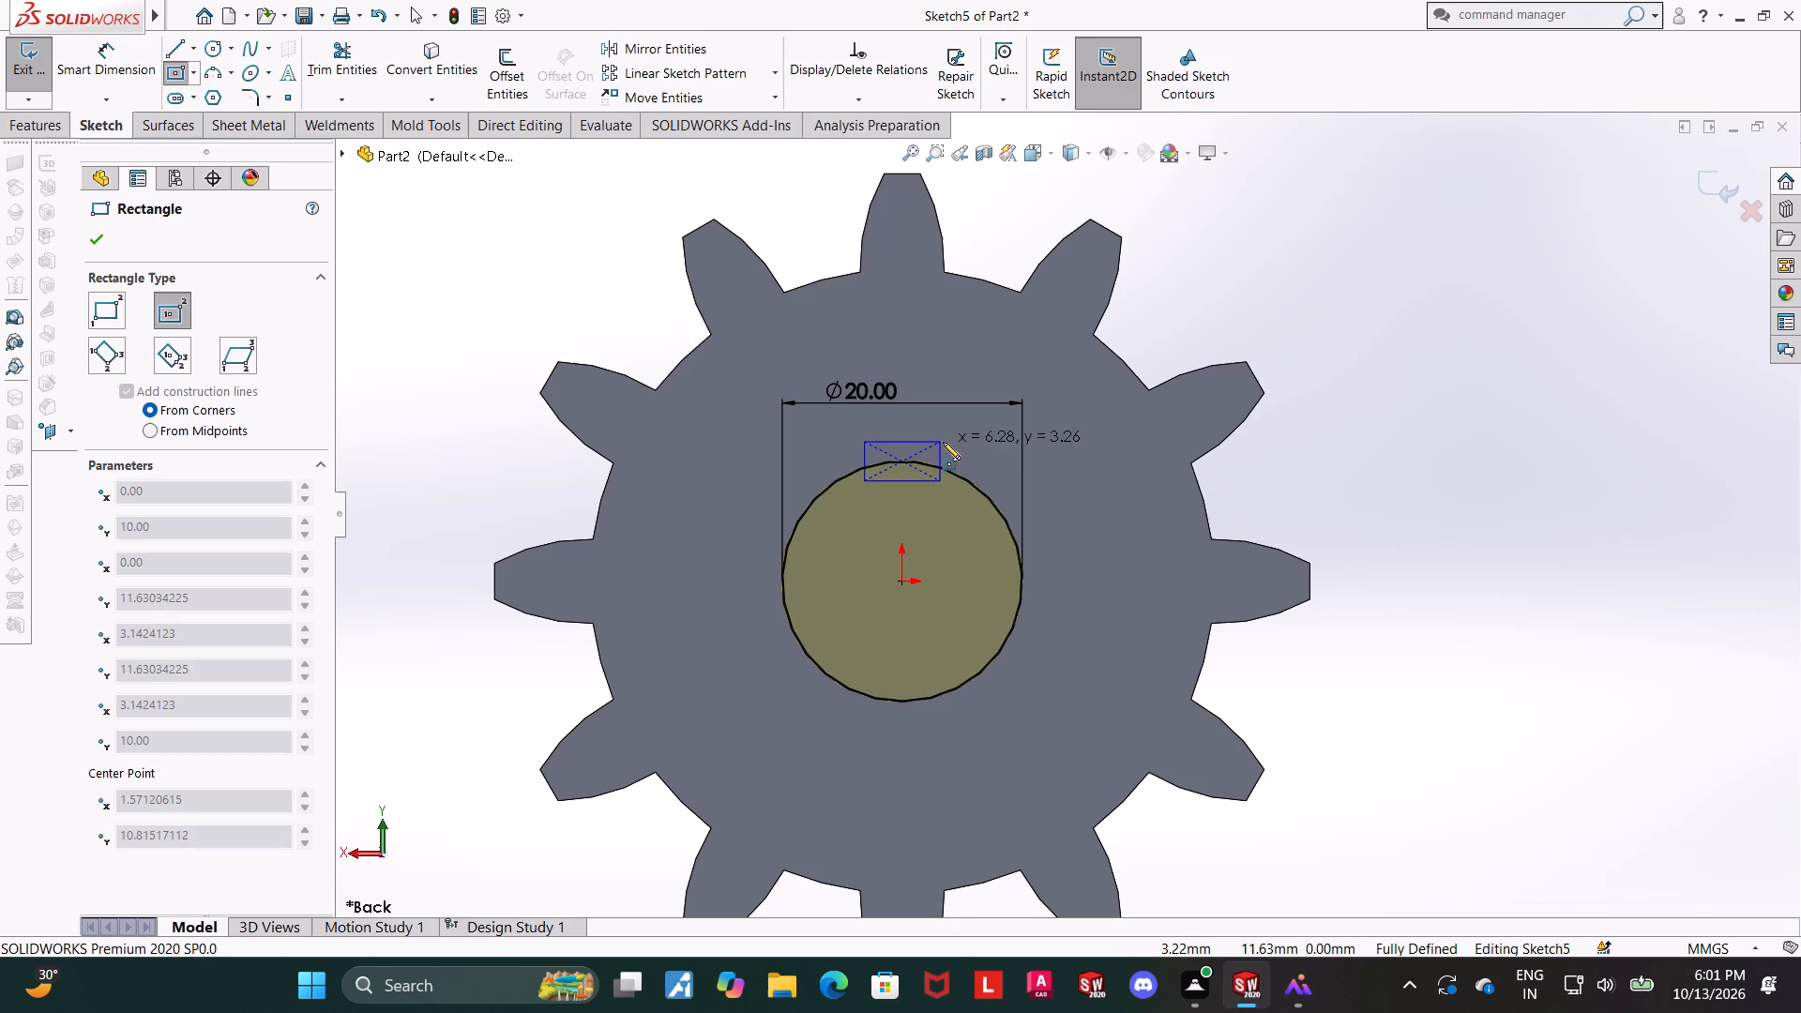
{"action": "left_click", "coordinate": [943, 437]}
{"action": "key", "text": "Escape"}
{"action": "key", "text": "Escape"}
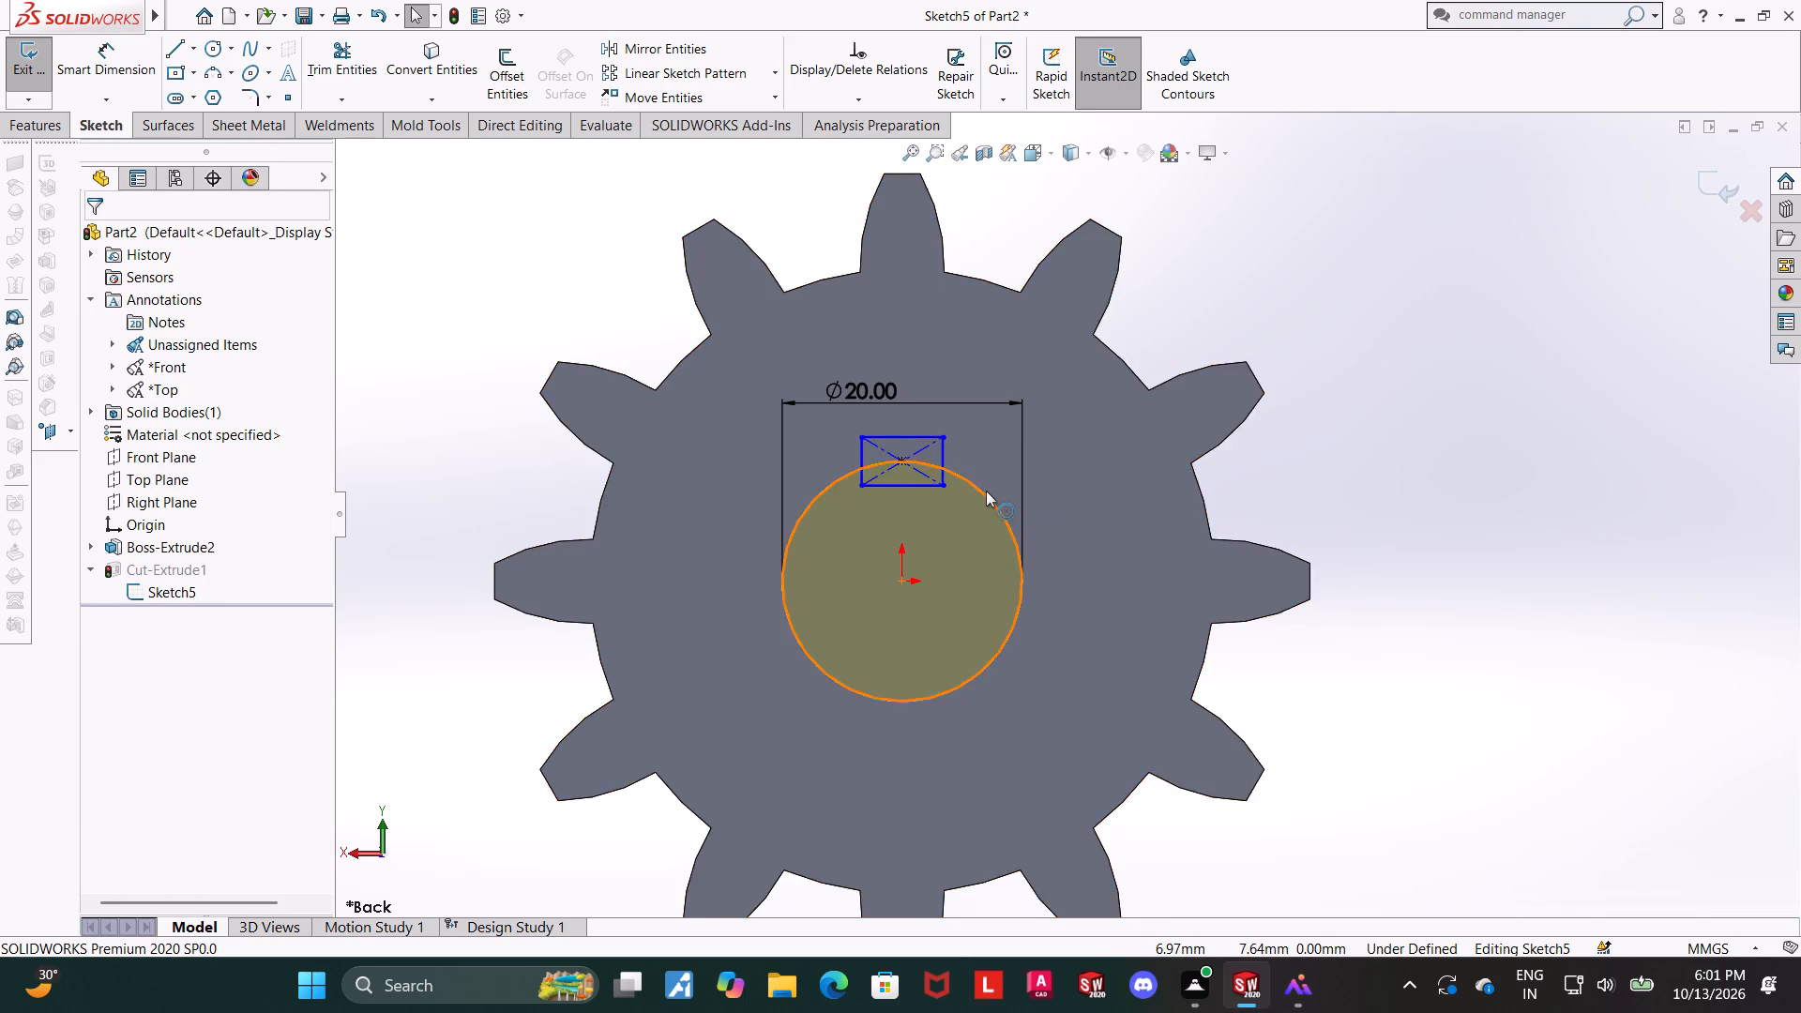
Dimension the rectangle's width as 6 mm.
{"action": "scroll", "coordinate": [986, 491], "scroll_direction": "down", "scroll_amount": 2}
{"action": "scroll", "coordinate": [986, 491], "scroll_direction": "up", "scroll_amount": 3}
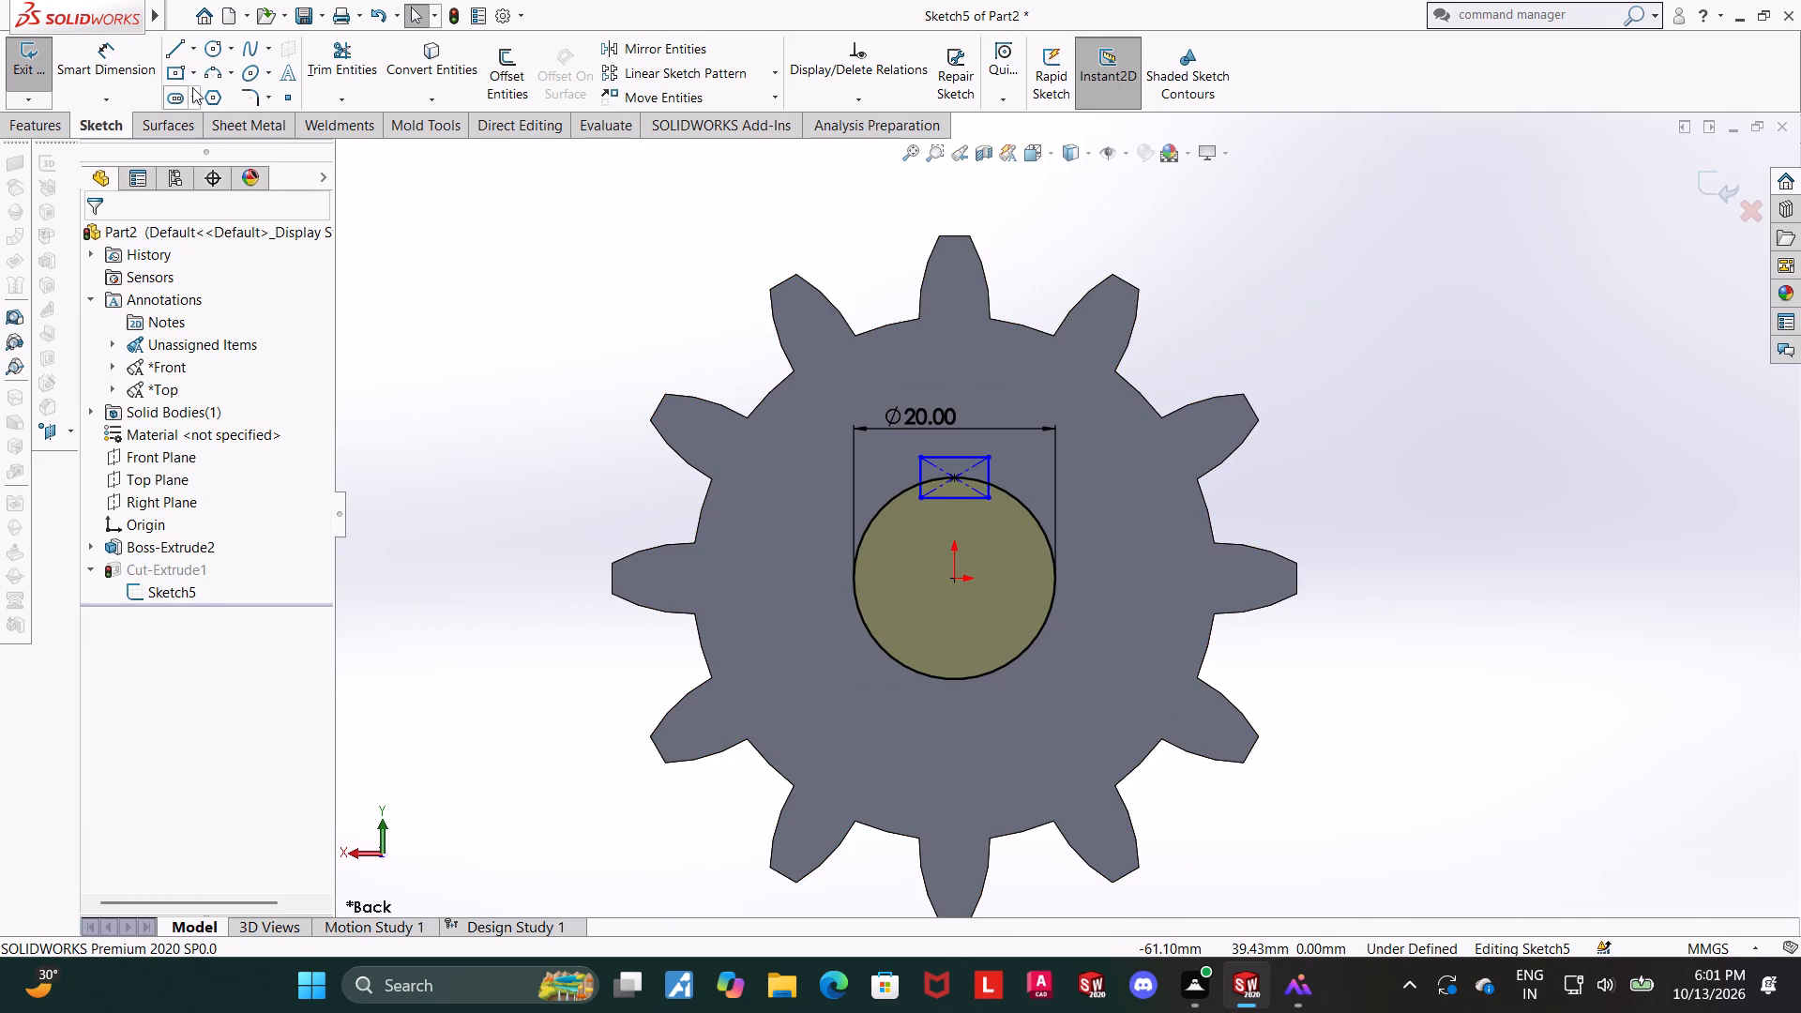
{"action": "left_click", "coordinate": [134, 64]}
{"action": "left_click", "coordinate": [920, 469]}
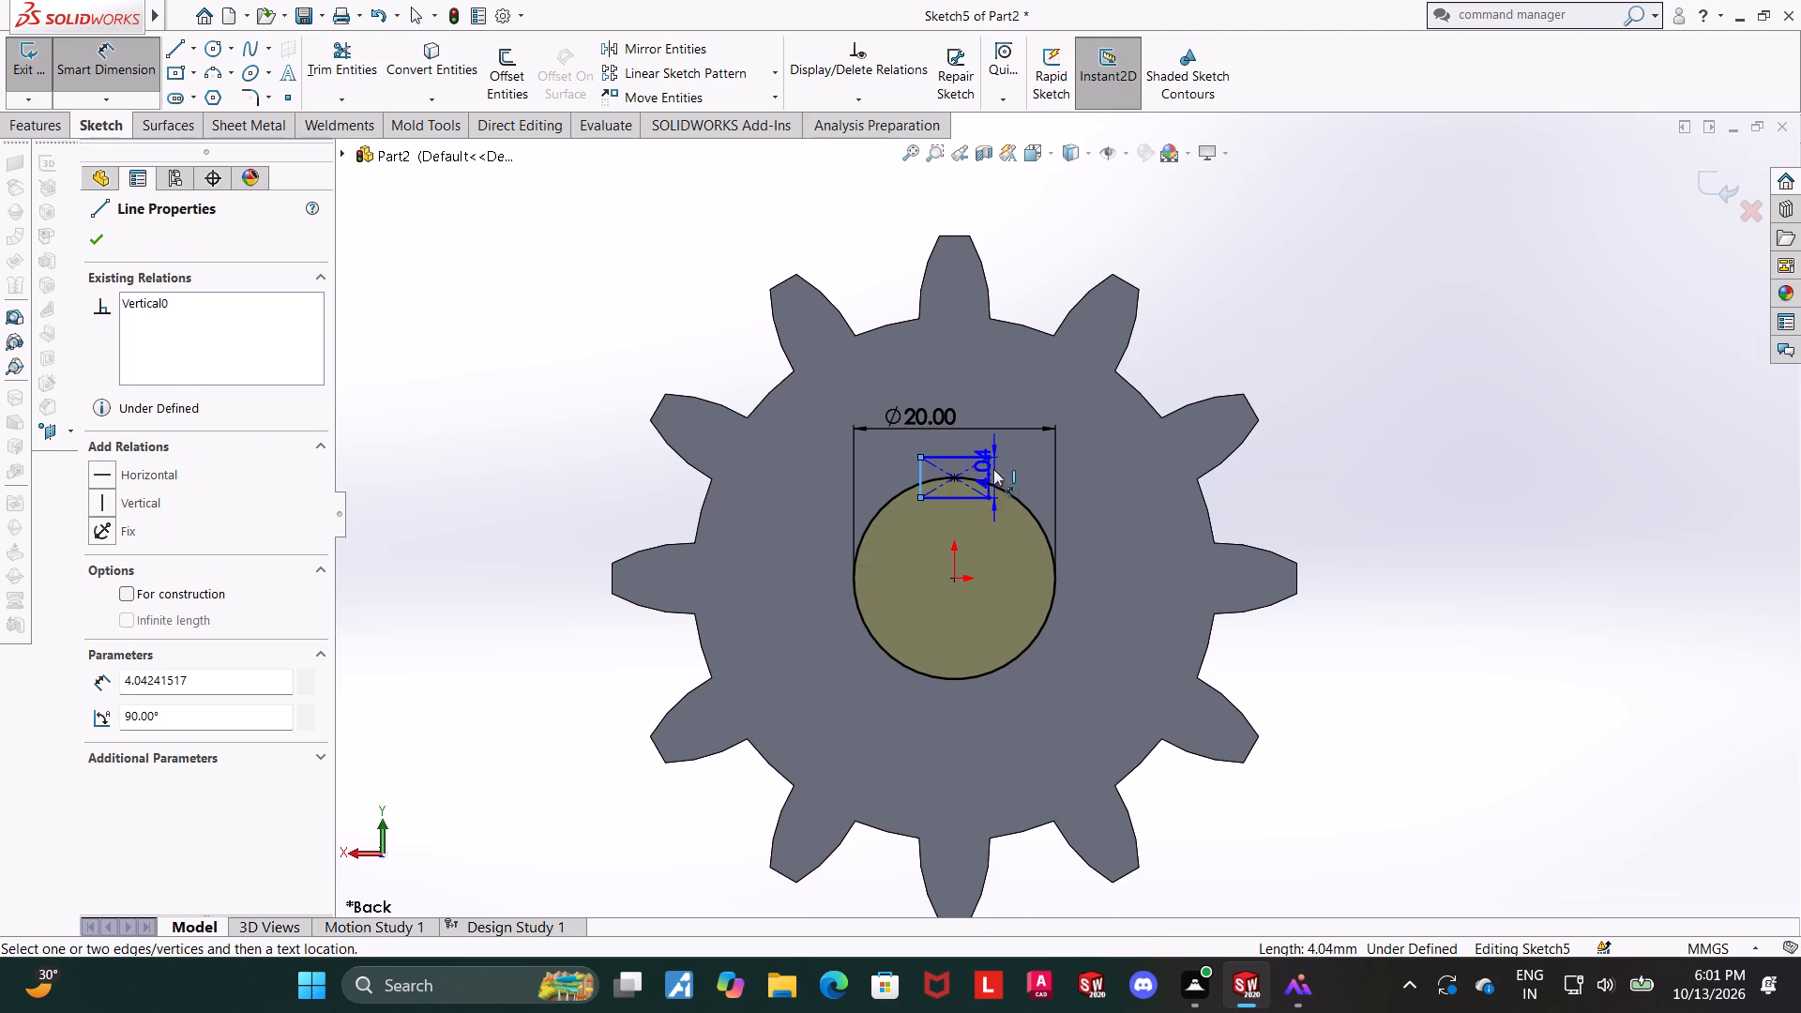
{"action": "left_click", "coordinate": [987, 469]}
{"action": "scroll", "coordinate": [987, 469], "scroll_direction": "down", "scroll_amount": 3}
{"action": "scroll", "coordinate": [976, 405], "scroll_direction": "up", "scroll_amount": 5}
{"action": "left_click", "coordinate": [999, 262]}
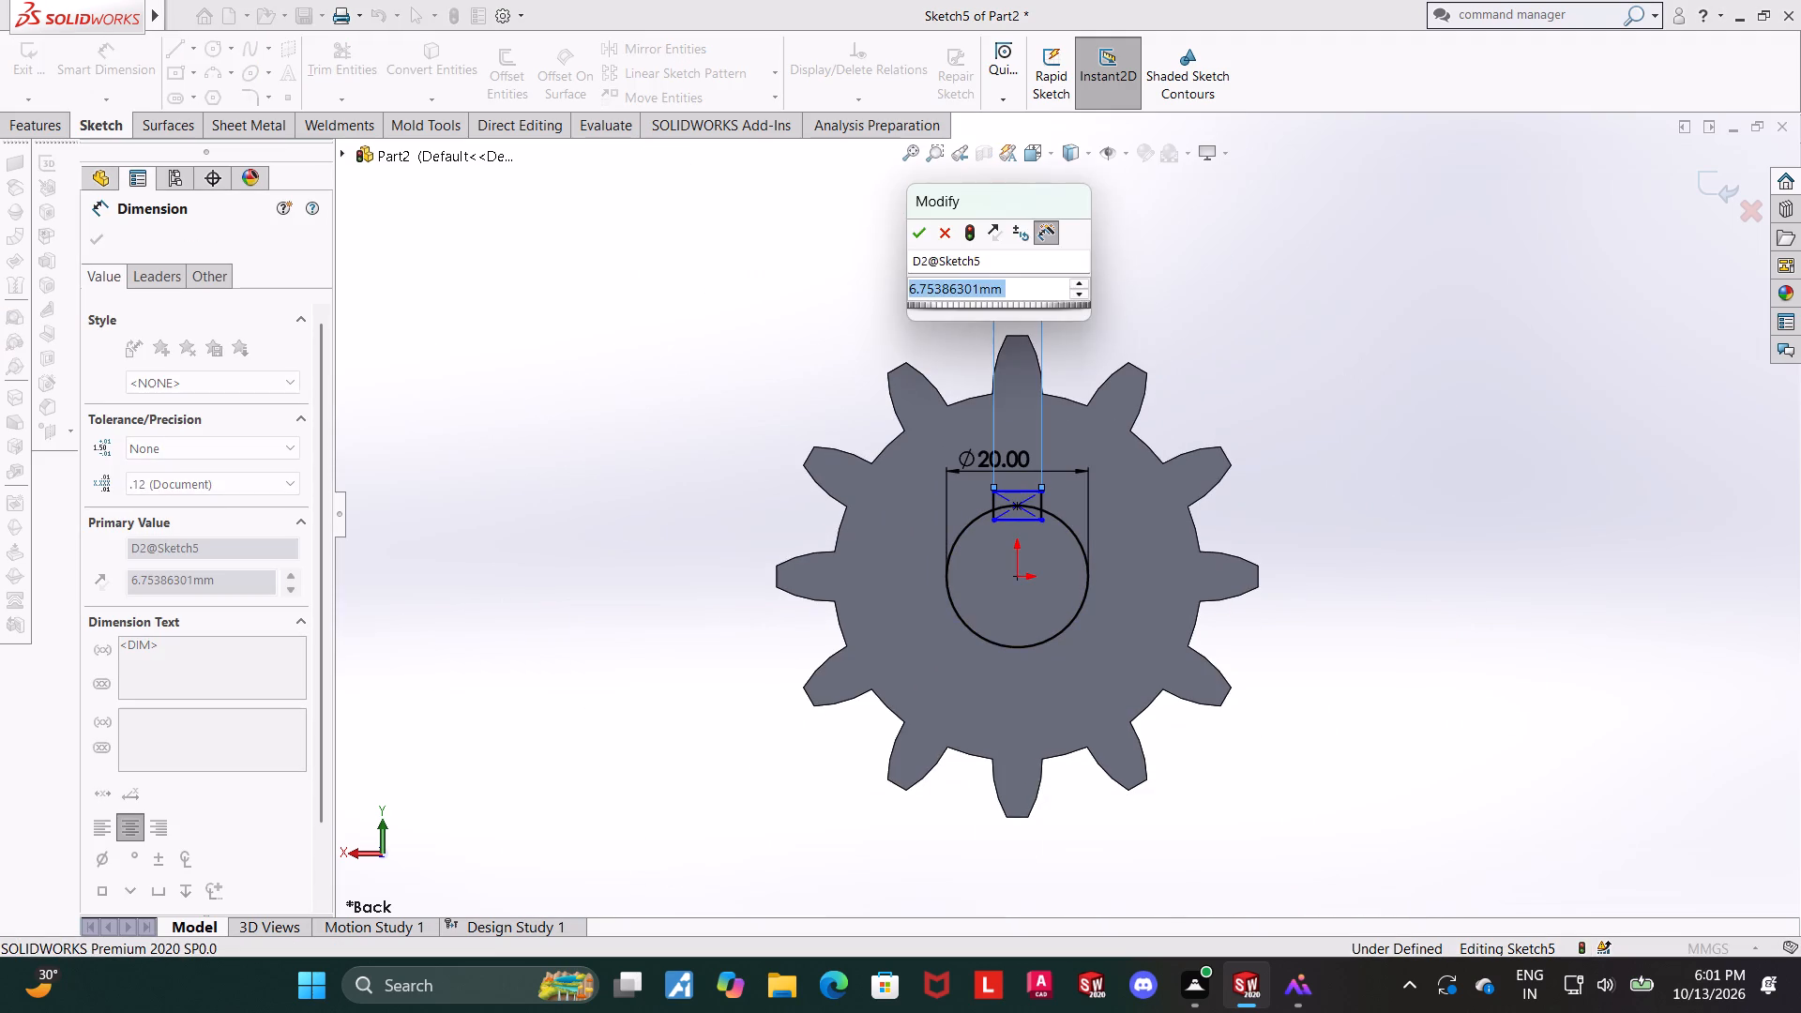
{"action": "key", "text": "6"}
{"action": "key", "text": "Return"}
{"action": "key", "text": "Escape"}
Dimension the distance from the origin to the rectangle's top edge as 13 mm.
{"action": "scroll", "coordinate": [1272, 442], "scroll_direction": "down", "scroll_amount": 3}
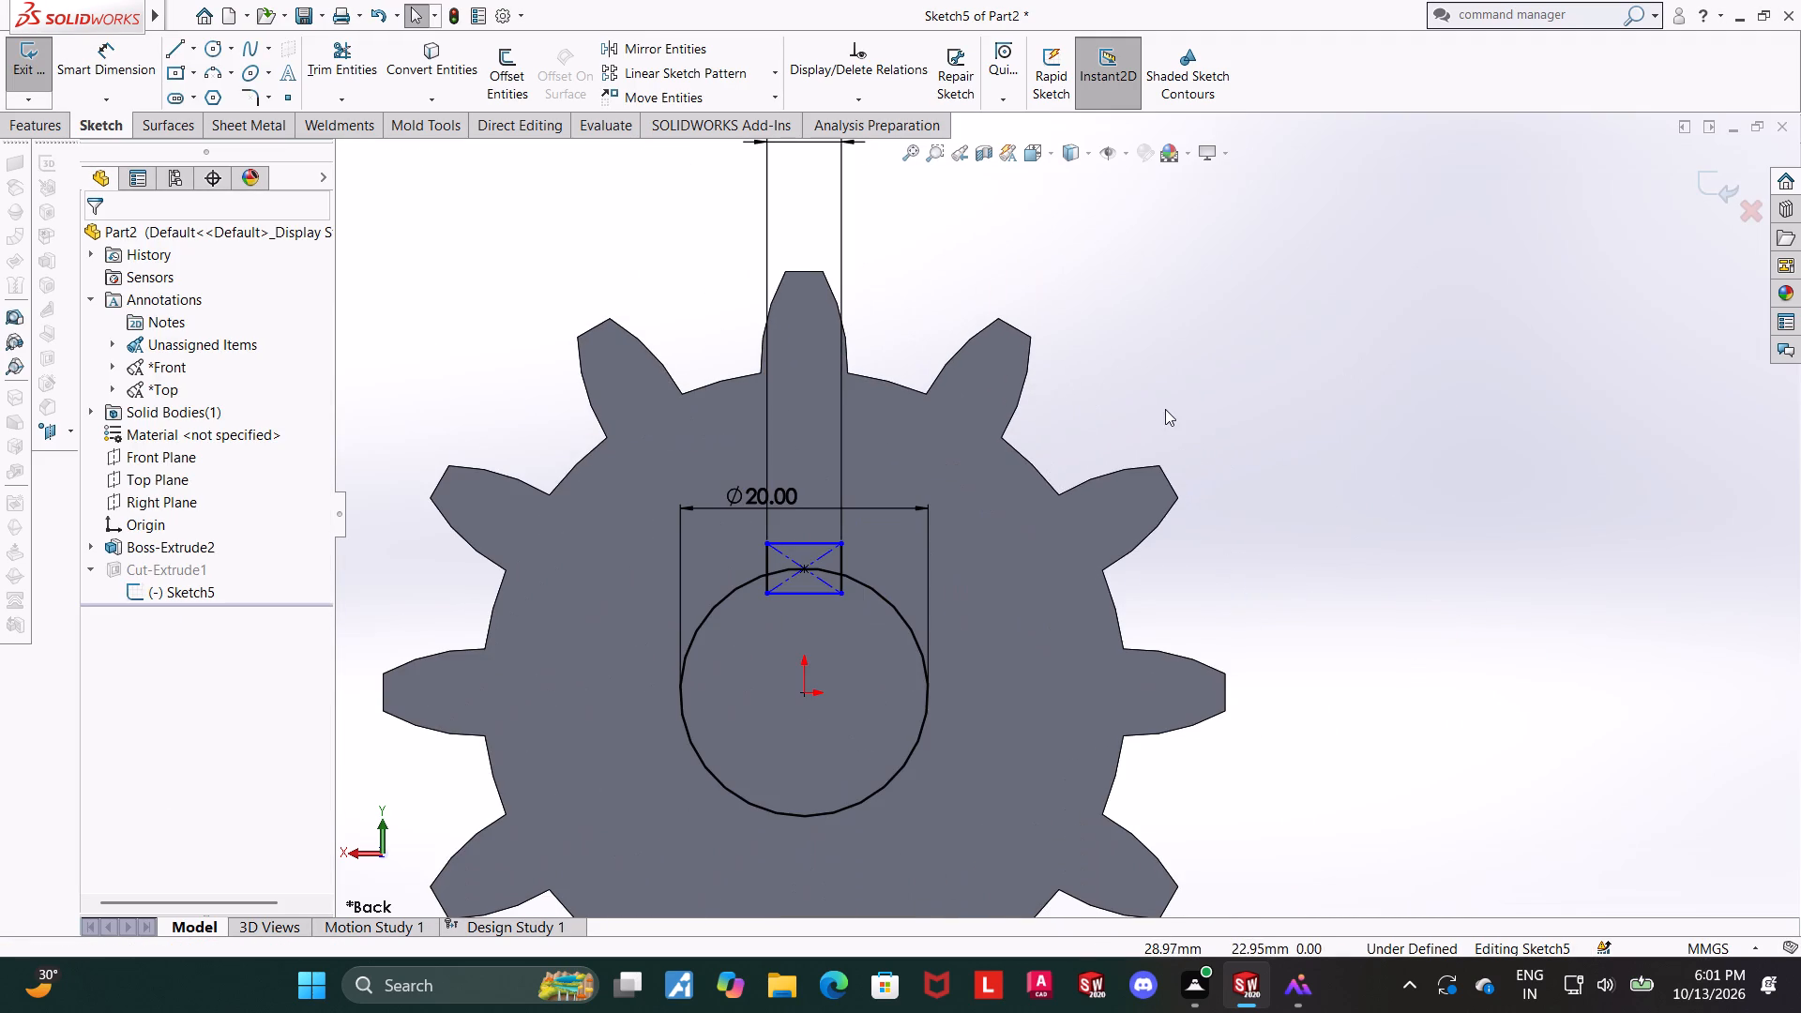
{"action": "left_click", "coordinate": [134, 65]}
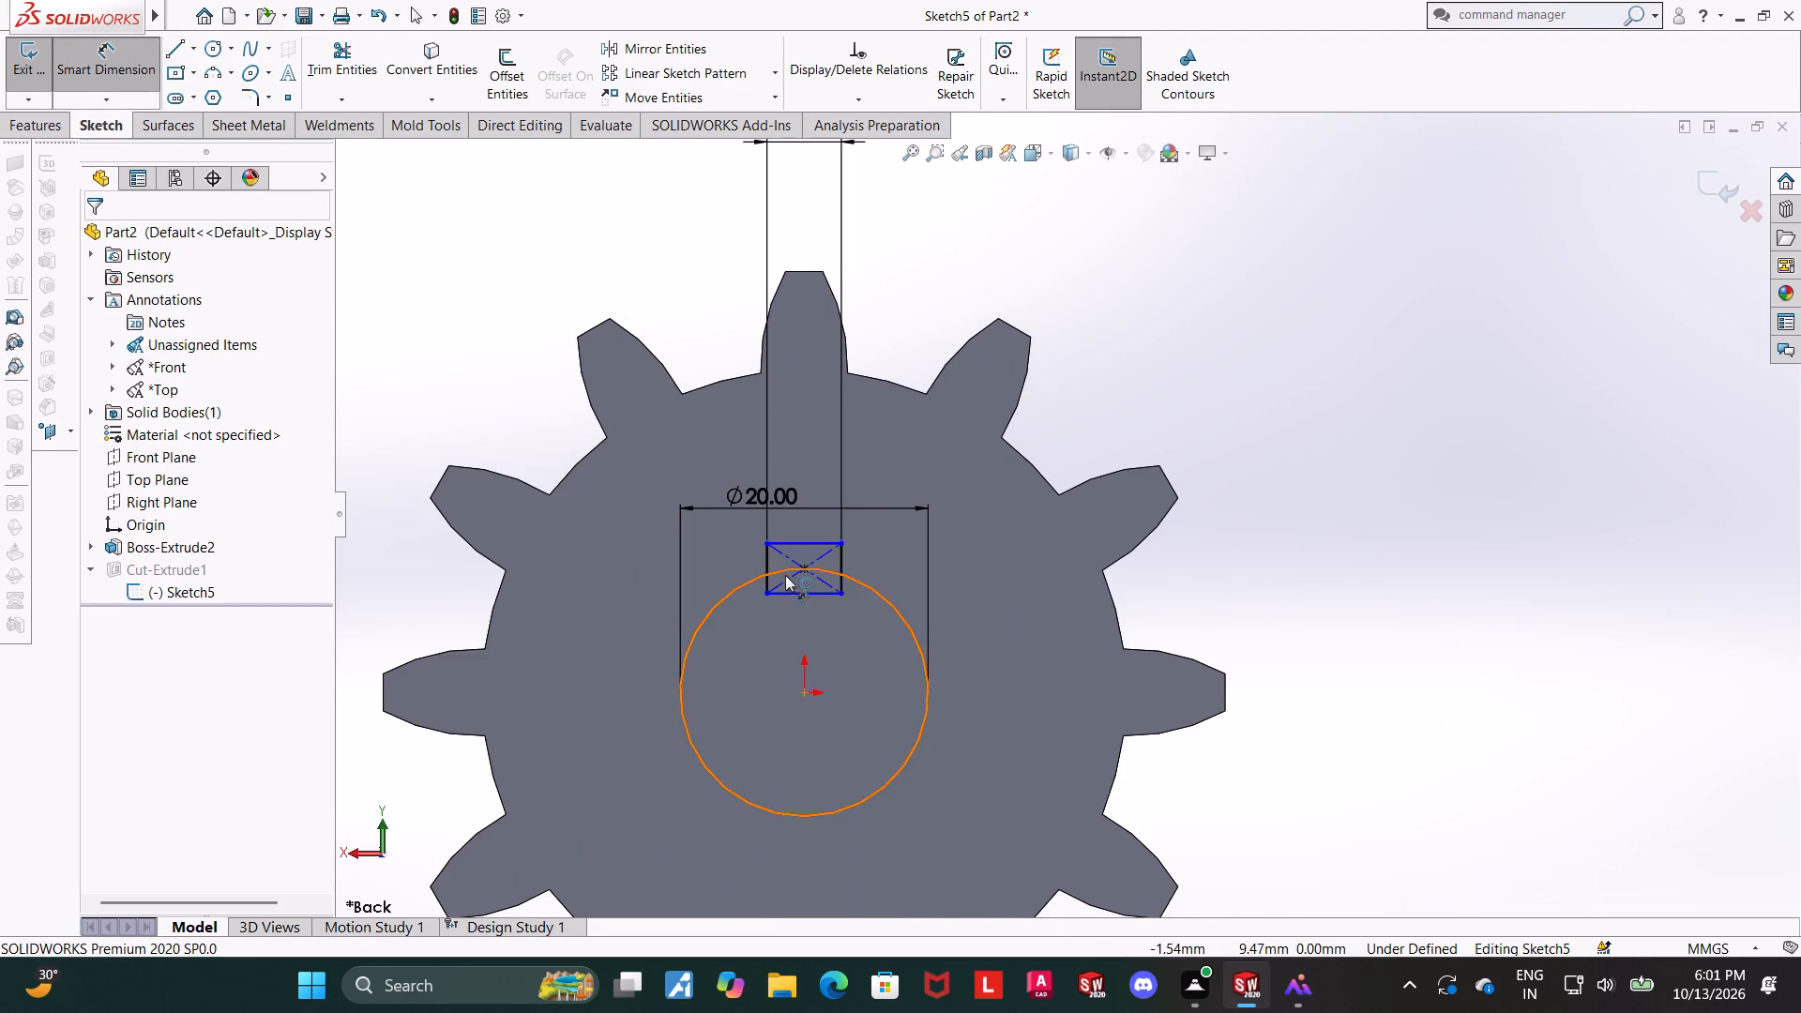
{"action": "left_click", "coordinate": [803, 696]}
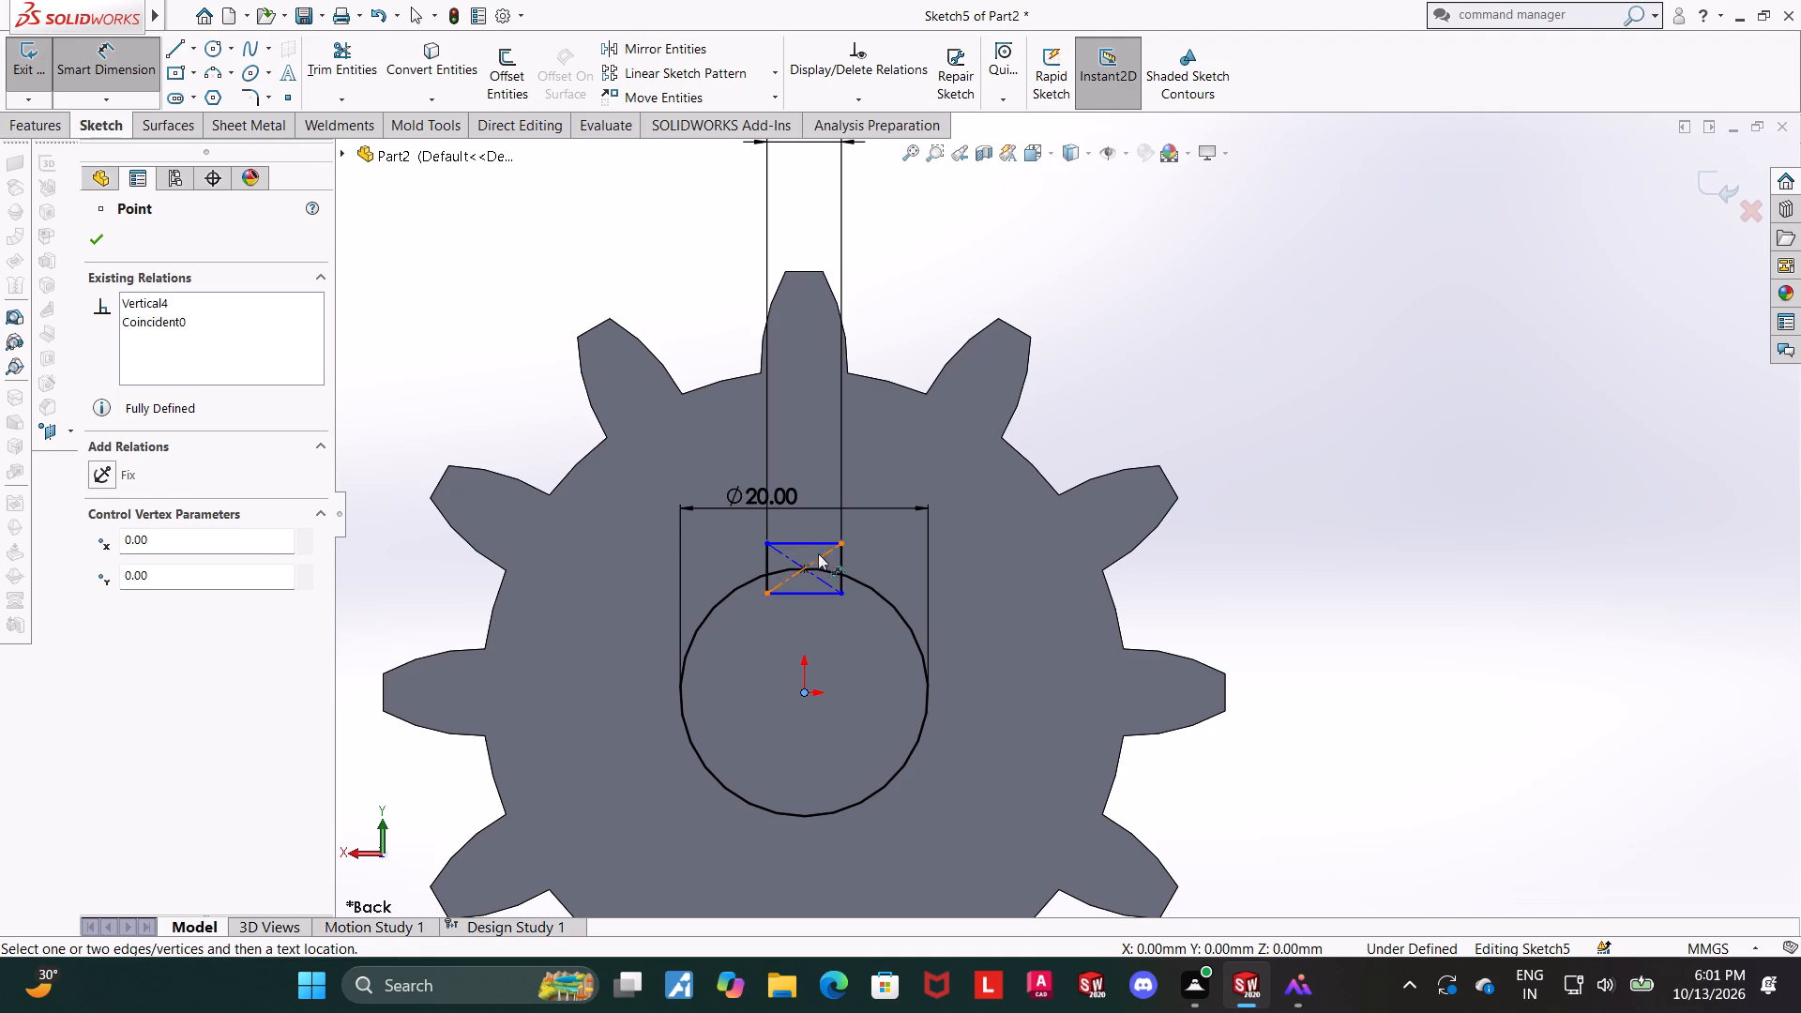
{"action": "left_click", "coordinate": [815, 542]}
{"action": "left_click", "coordinate": [1281, 592]}
{"action": "type", "text": "13"}
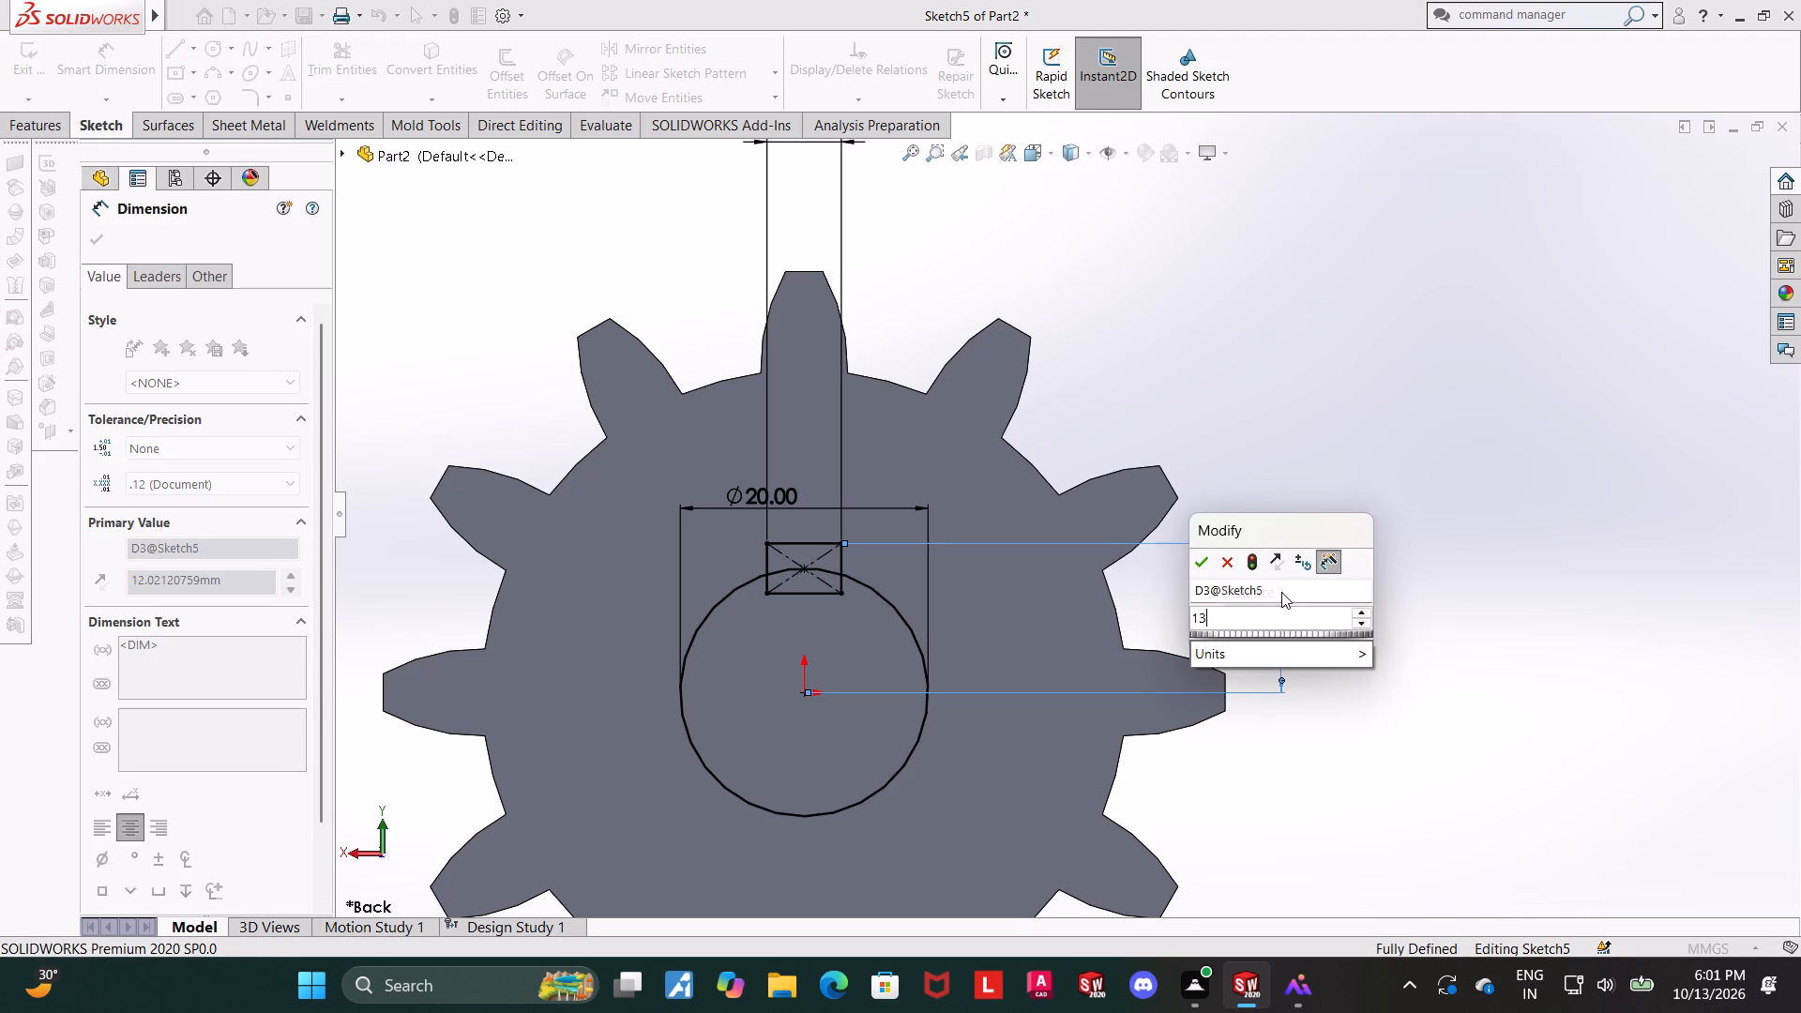
{"action": "key", "text": "Return"}
{"action": "key", "text": "Escape"}
{"action": "key", "text": "Escape"}
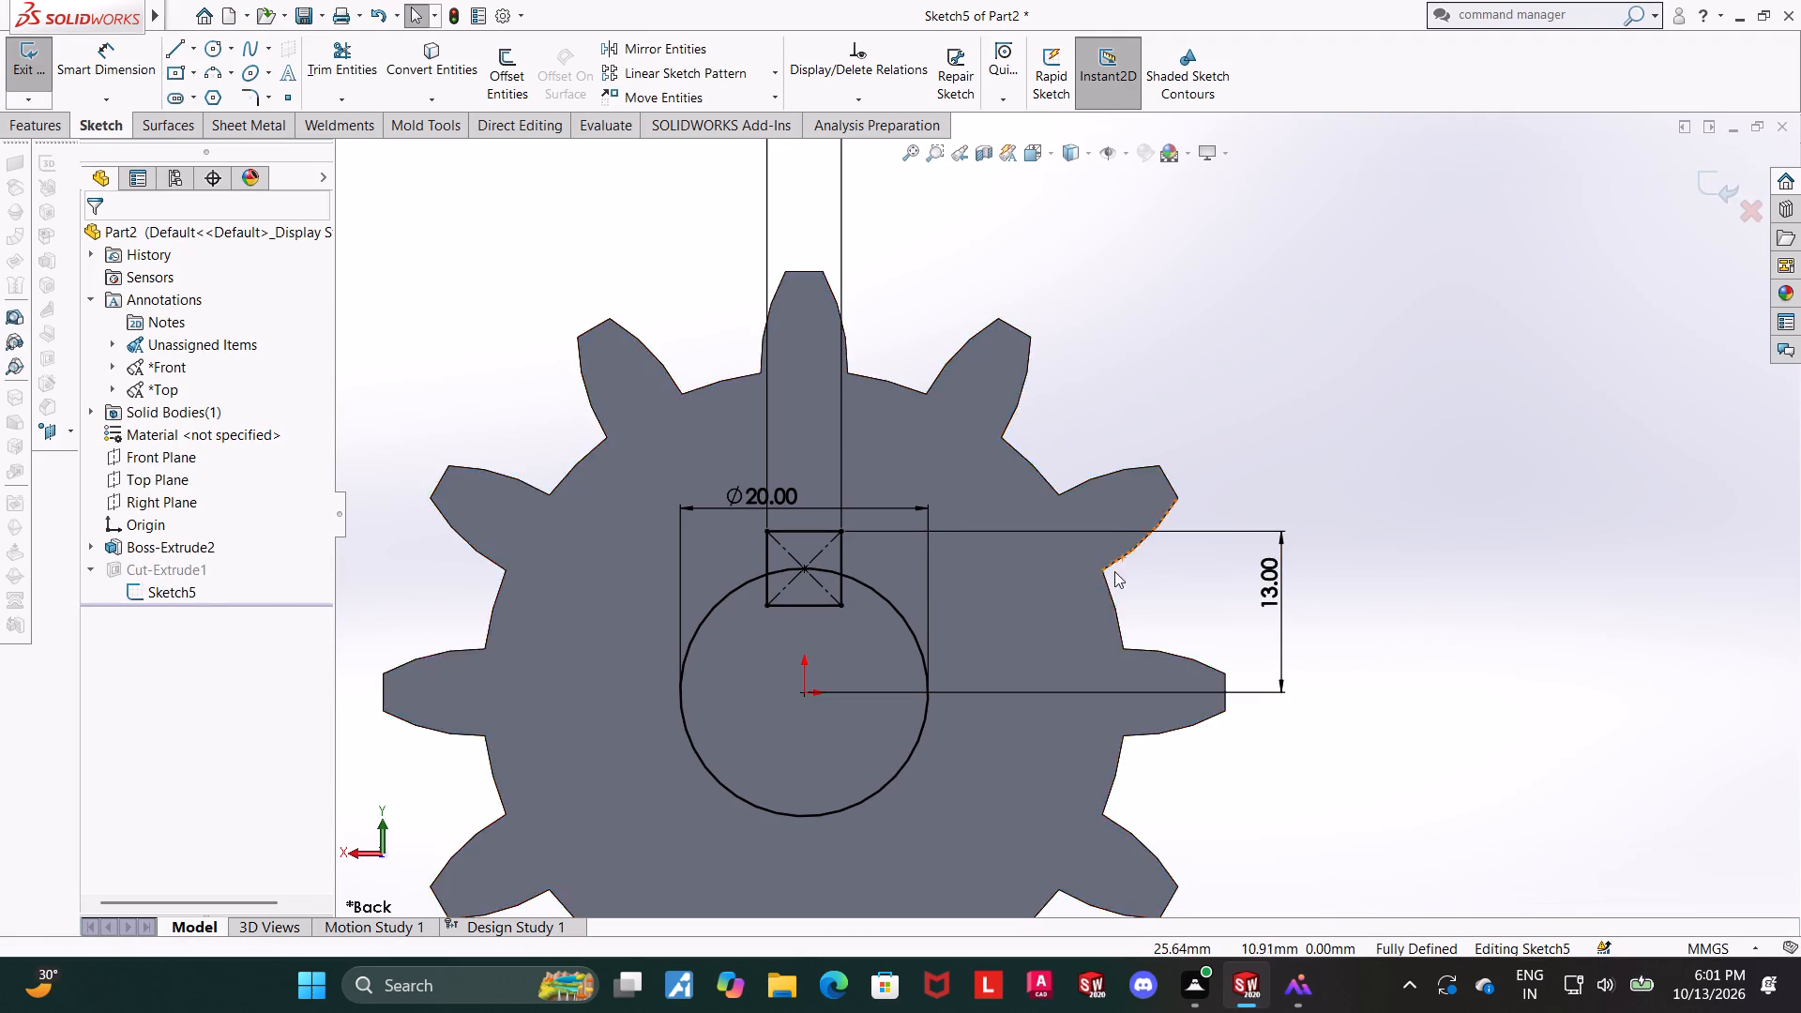
Trim the rectangle's lower parts and diagonals and the circle's arc between its sides, leaving one keyed bore outline.
{"action": "left_click", "coordinate": [337, 68]}
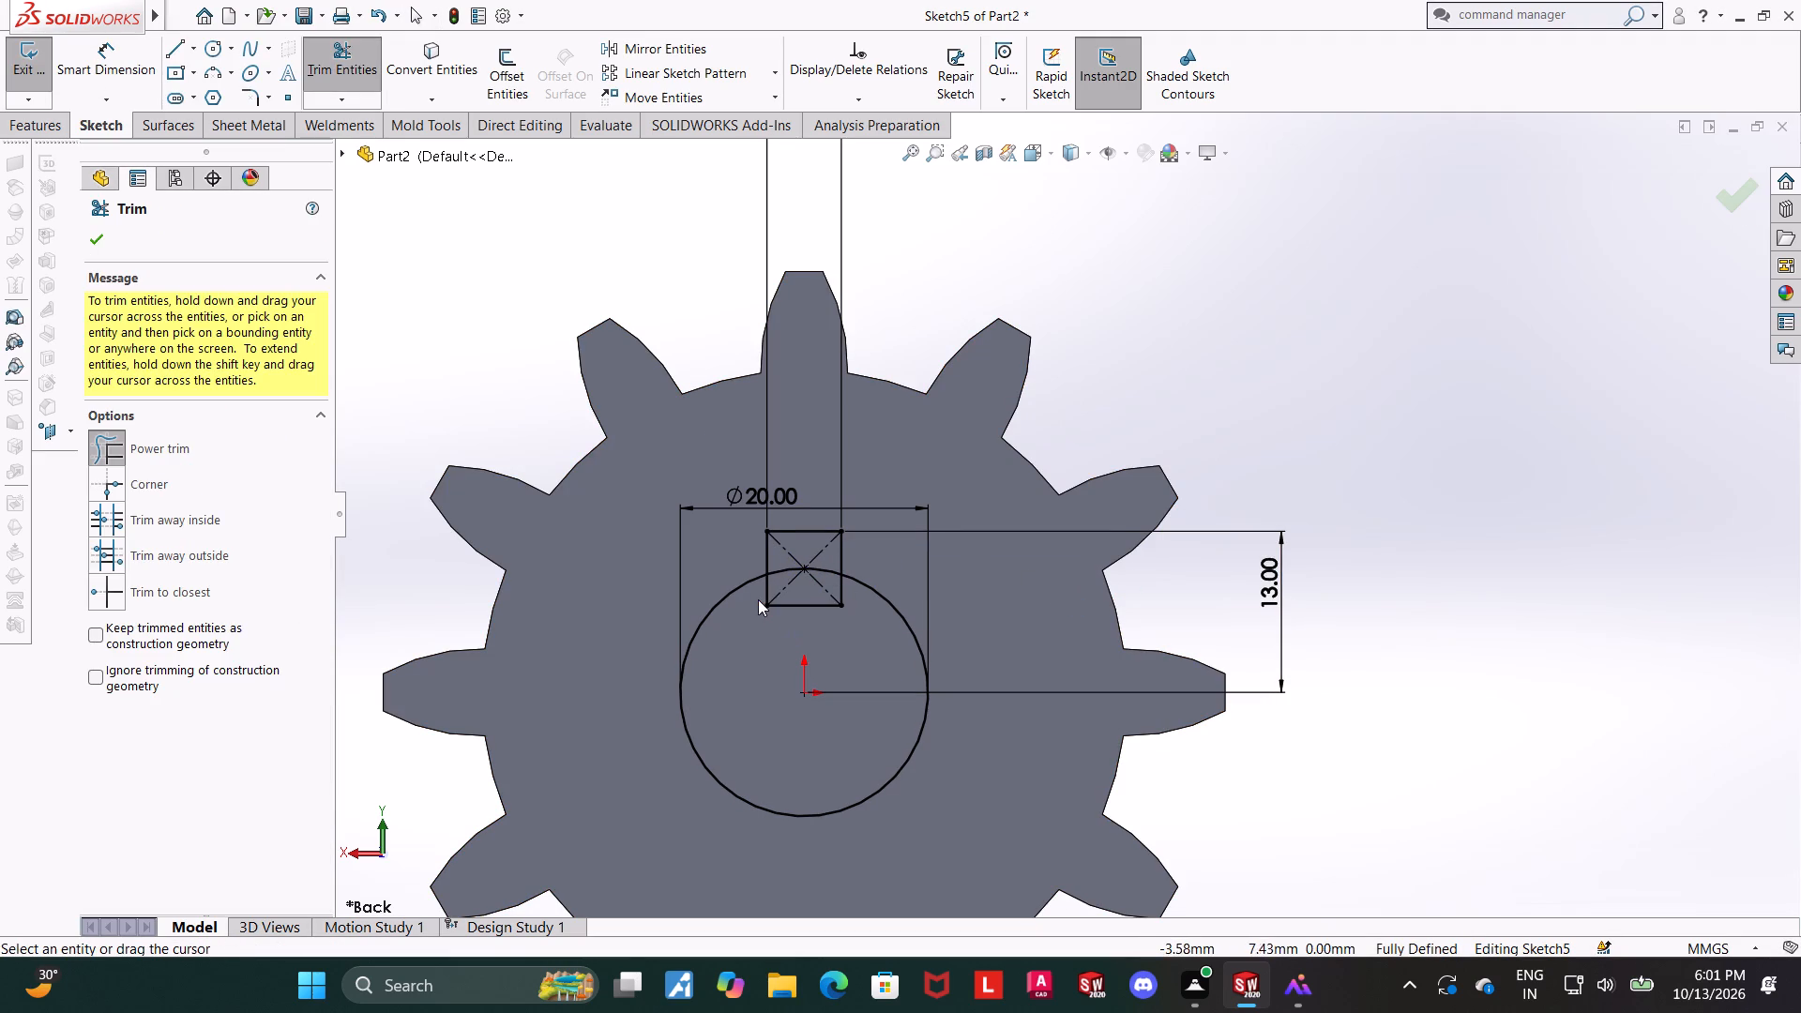
{"action": "left_click_drag", "start_coordinate": [758, 598], "coordinate": [851, 599]}
{"action": "left_click_drag", "start_coordinate": [808, 627], "coordinate": [803, 582]}
{"action": "left_click_drag", "start_coordinate": [787, 586], "coordinate": [785, 566]}
{"action": "left_click_drag", "start_coordinate": [822, 582], "coordinate": [825, 554]}
{"action": "left_click_drag", "start_coordinate": [792, 569], "coordinate": [820, 558]}
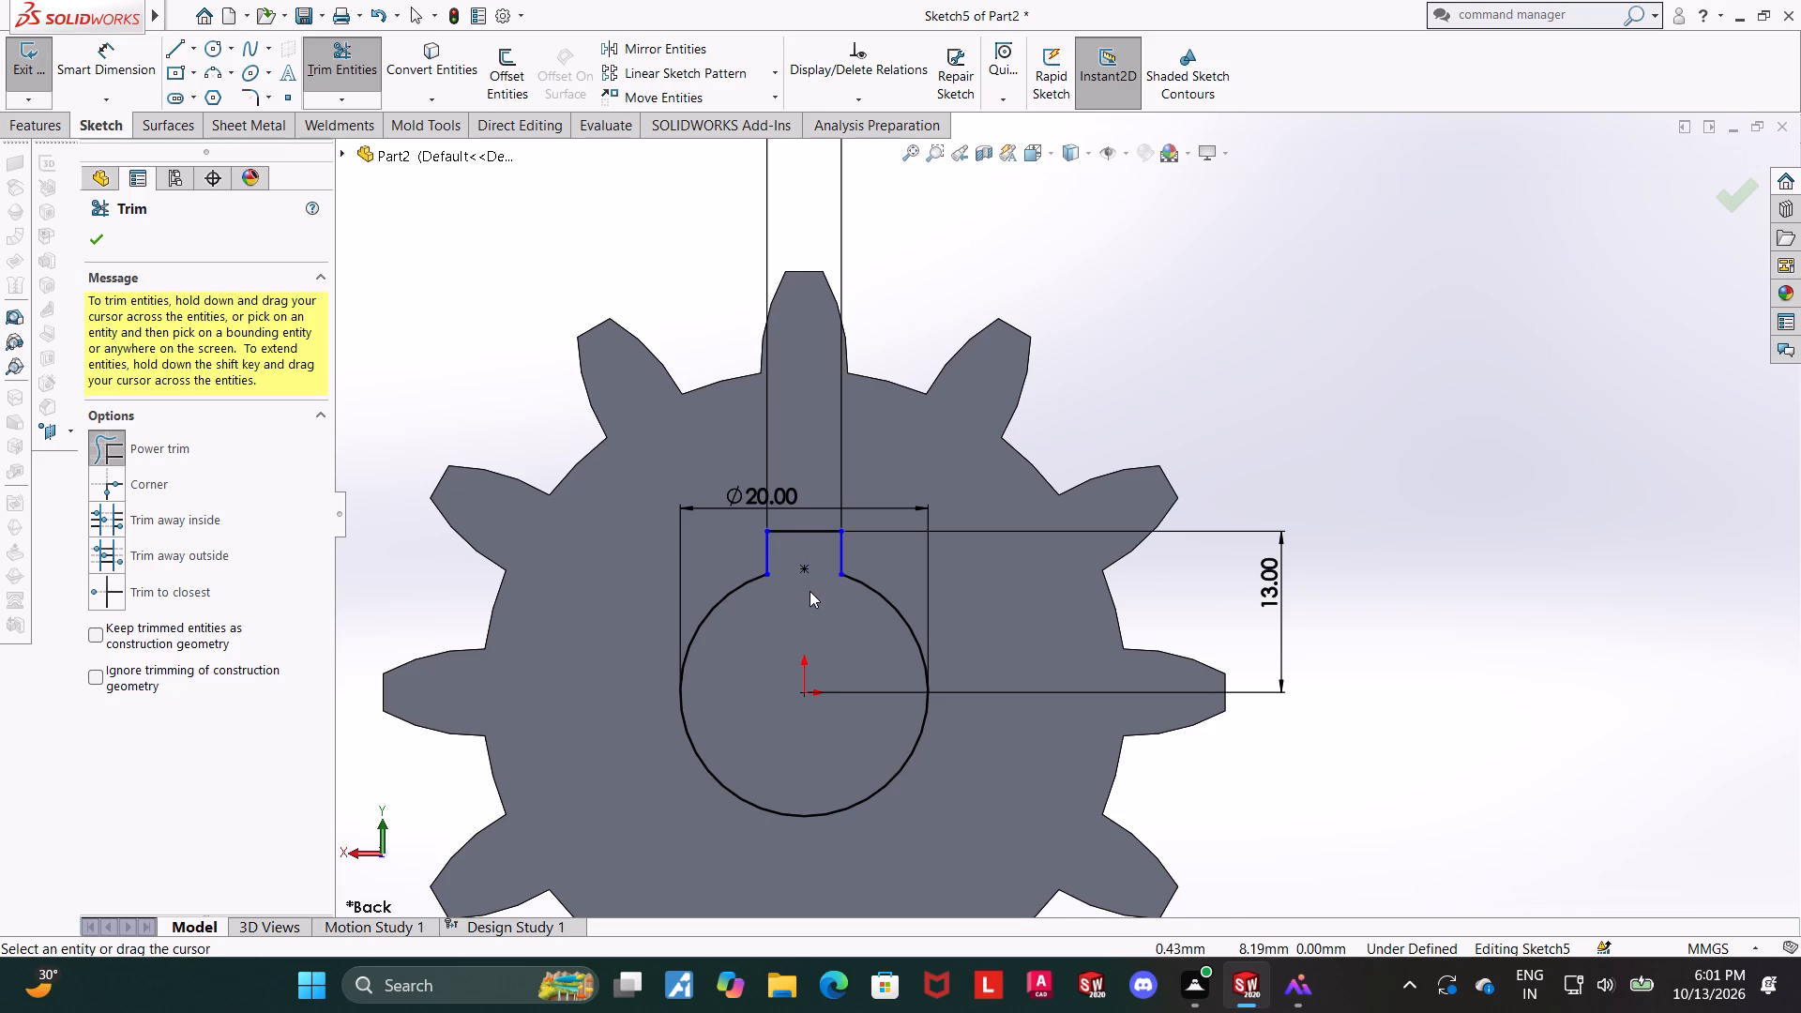
{"action": "key", "text": "Escape"}
{"action": "scroll", "coordinate": [808, 591], "scroll_direction": "up", "scroll_amount": 3}
{"action": "key", "text": "Escape"}
{"action": "key", "text": "Escape"}
{"action": "scroll", "coordinate": [1000, 589], "scroll_direction": "down", "scroll_amount": 2}
{"action": "key", "text": "Escape"}
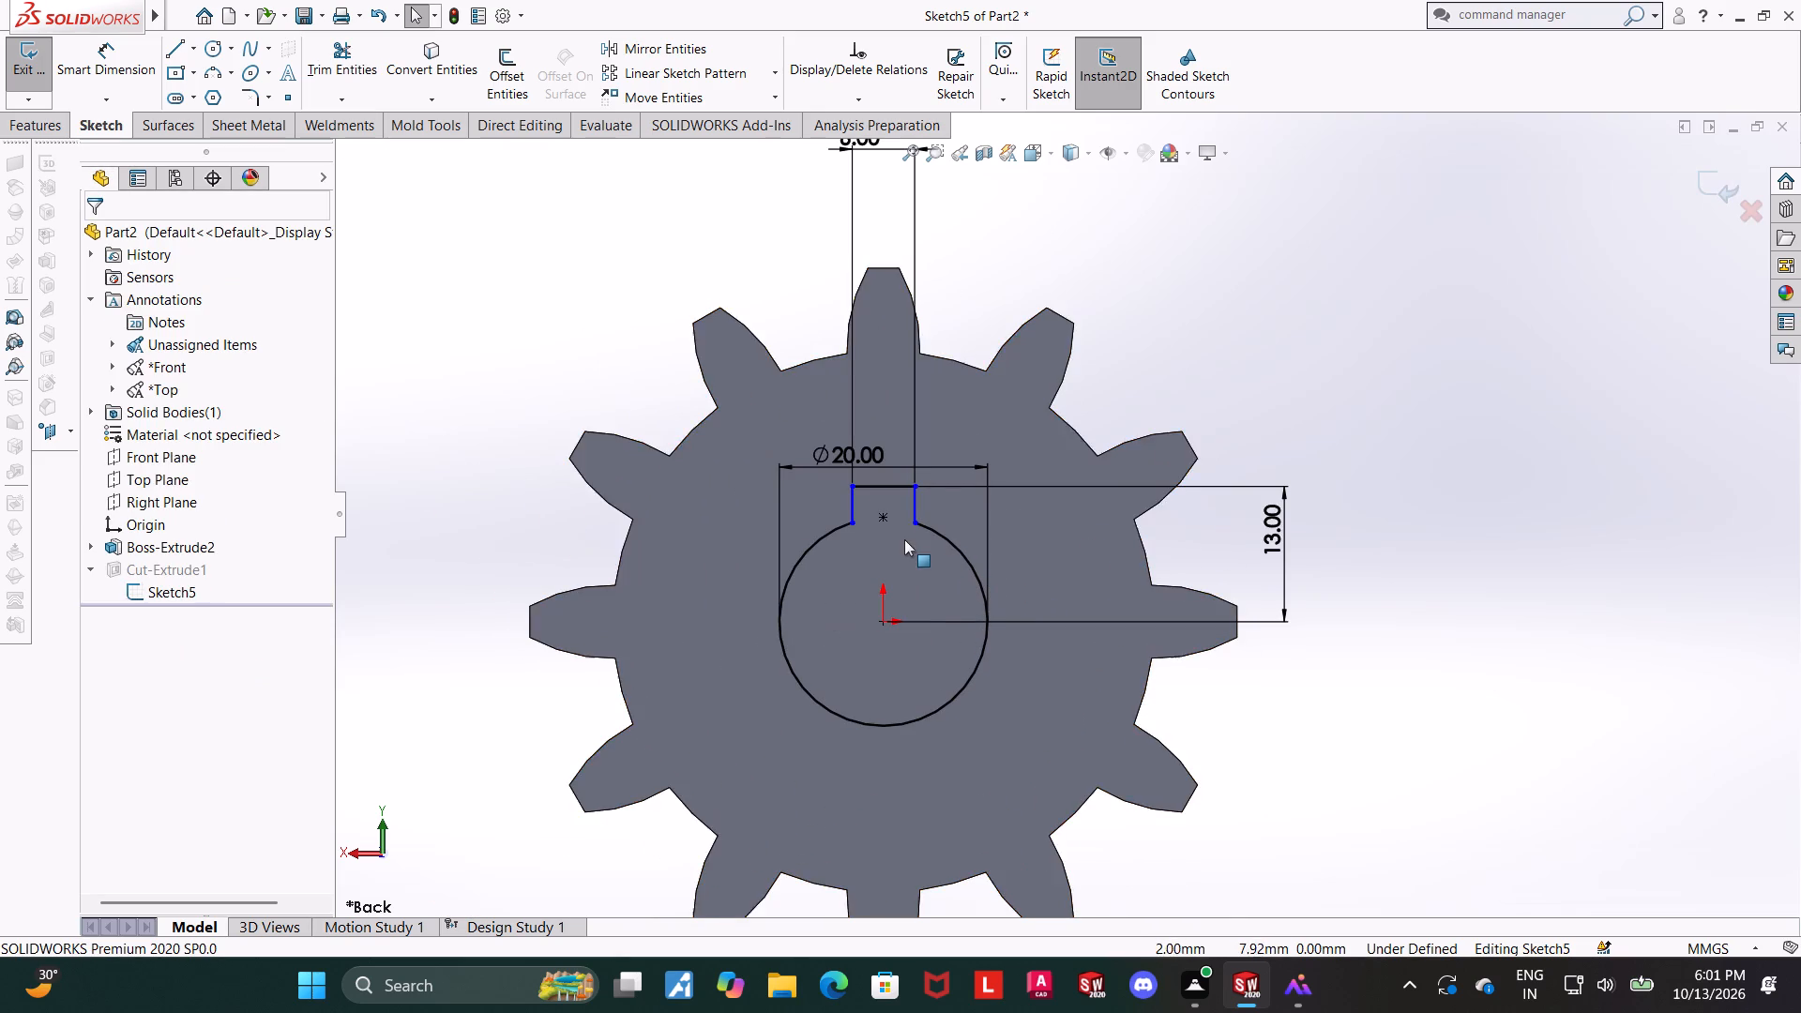
Add a Horizontal relation between the two lower endpoints of the keyway sides and exit the sketch.
{"action": "left_click", "coordinate": [855, 524], "text": "ctrl"}
{"action": "left_click", "coordinate": [917, 525], "text": "ctrl"}
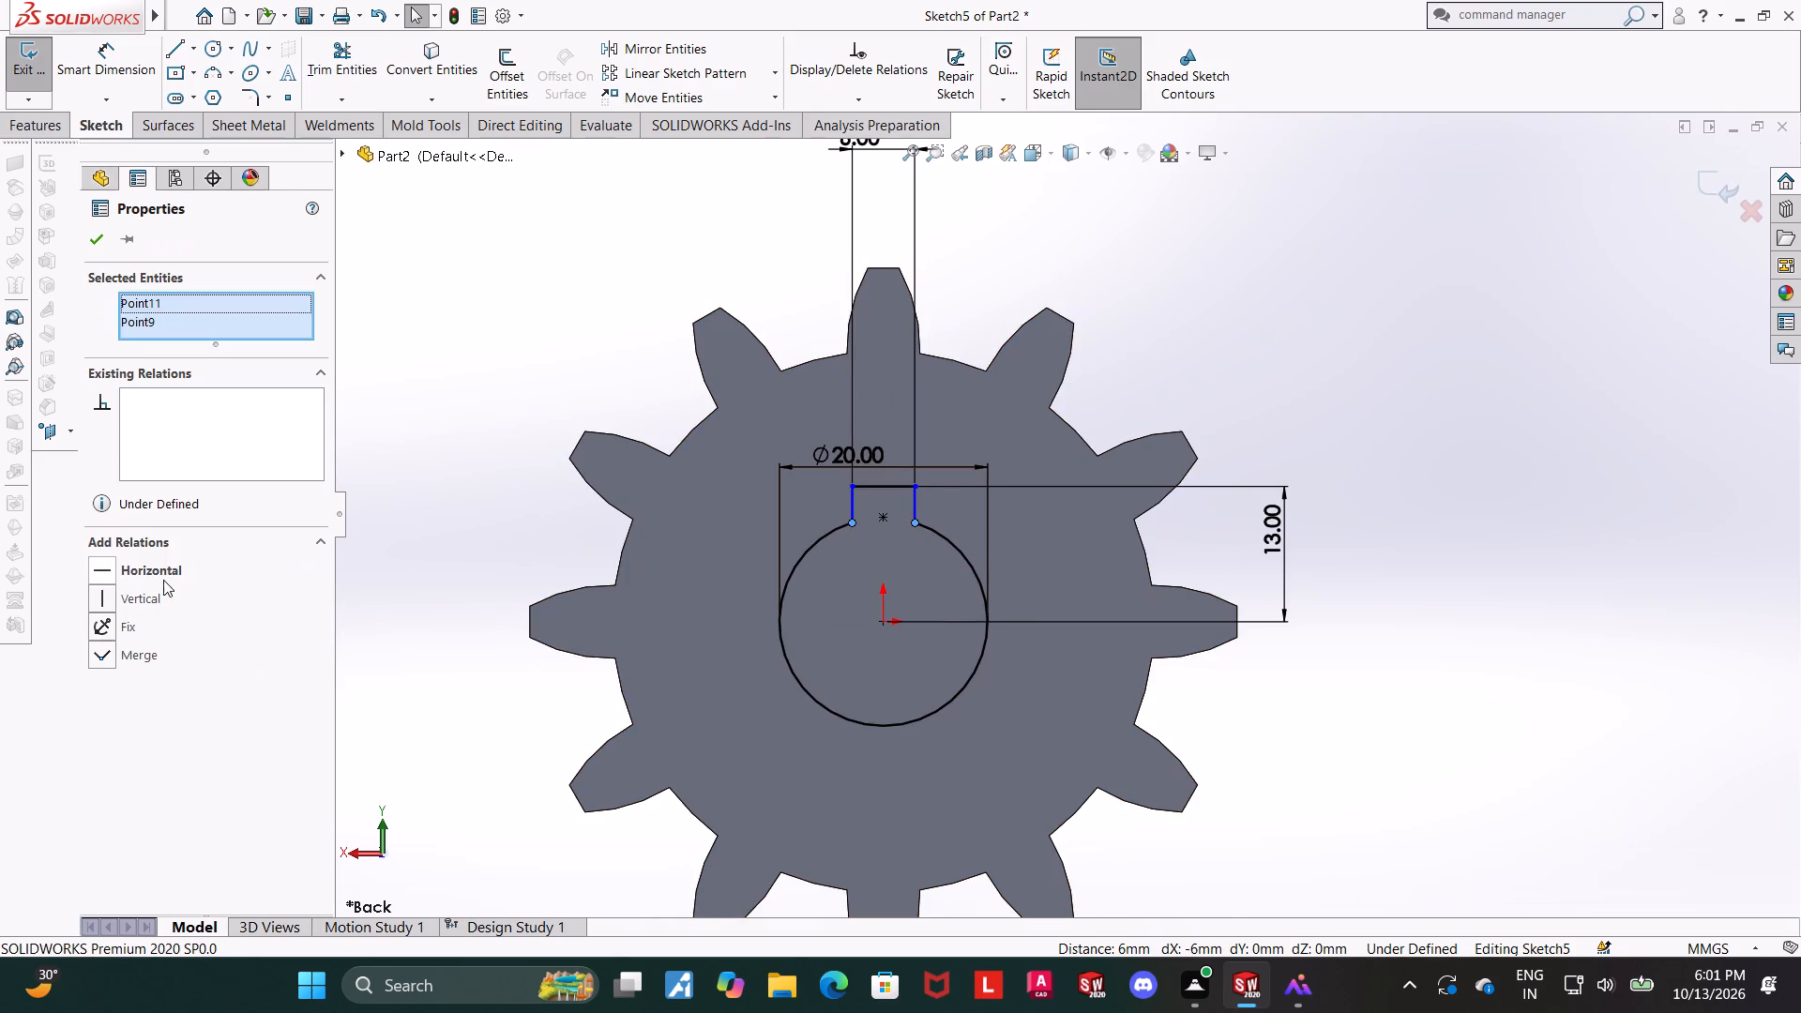
{"action": "left_click", "coordinate": [98, 569]}
{"action": "key", "text": "Escape"}
{"action": "left_click", "coordinate": [1481, 743]}
{"action": "scroll", "coordinate": [1469, 735], "scroll_direction": "up", "scroll_amount": 3}
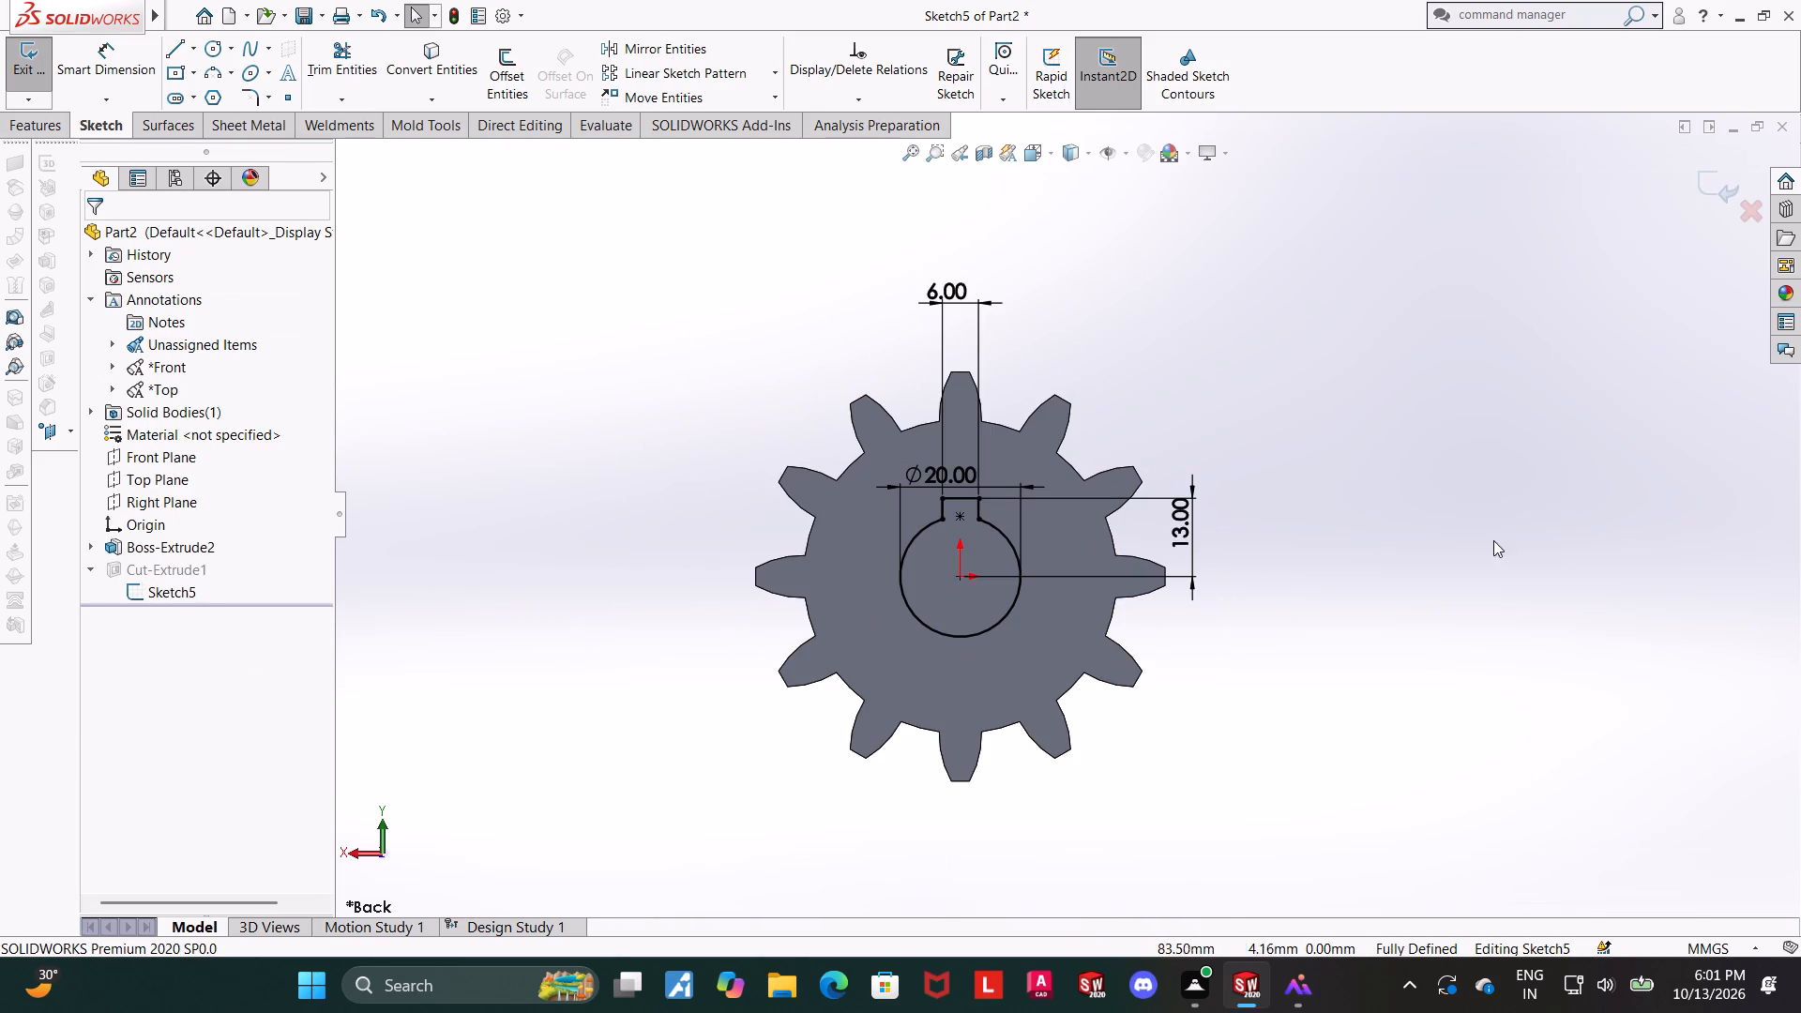
{"action": "left_click", "coordinate": [1720, 178]}
Examine the gear's keyed bore and teeth from slightly different angles.
{"action": "middle_click_drag", "start_coordinate": [1425, 423], "coordinate": [1415, 440]}
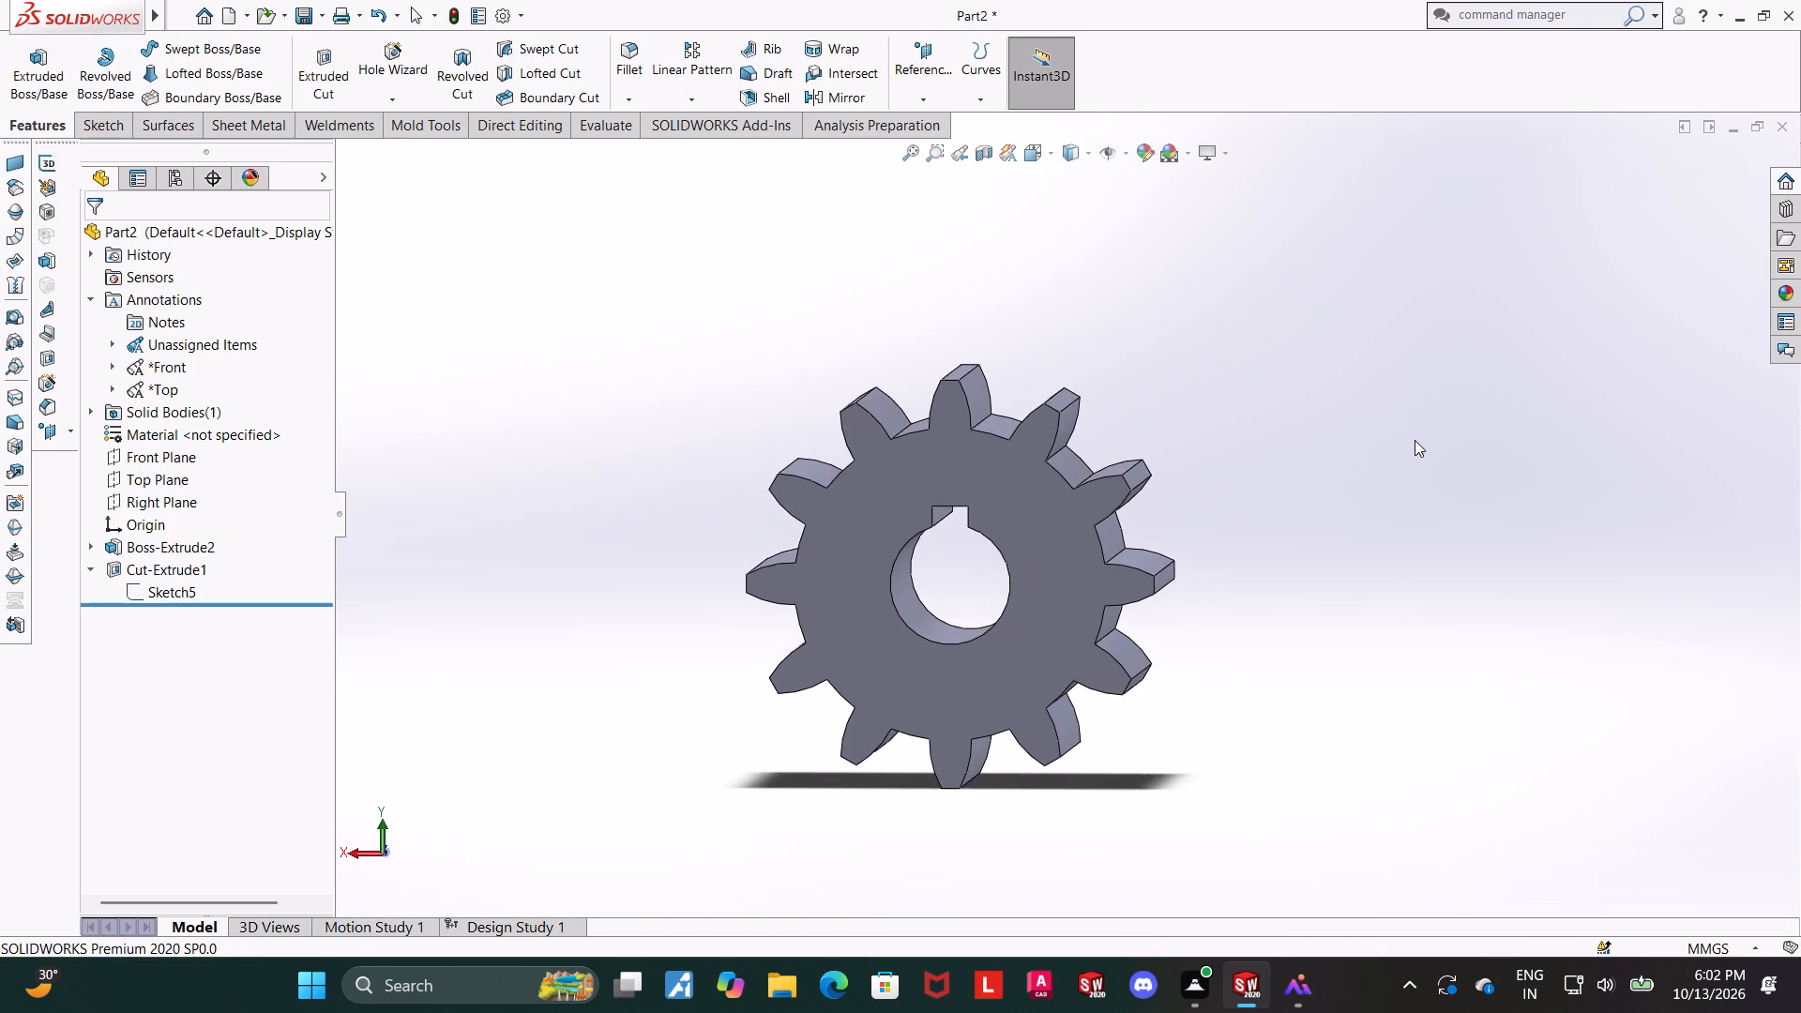
{"action": "scroll", "coordinate": [1415, 441], "scroll_direction": "up", "scroll_amount": 2}
{"action": "scroll", "coordinate": [1154, 400], "scroll_direction": "down", "scroll_amount": 1}
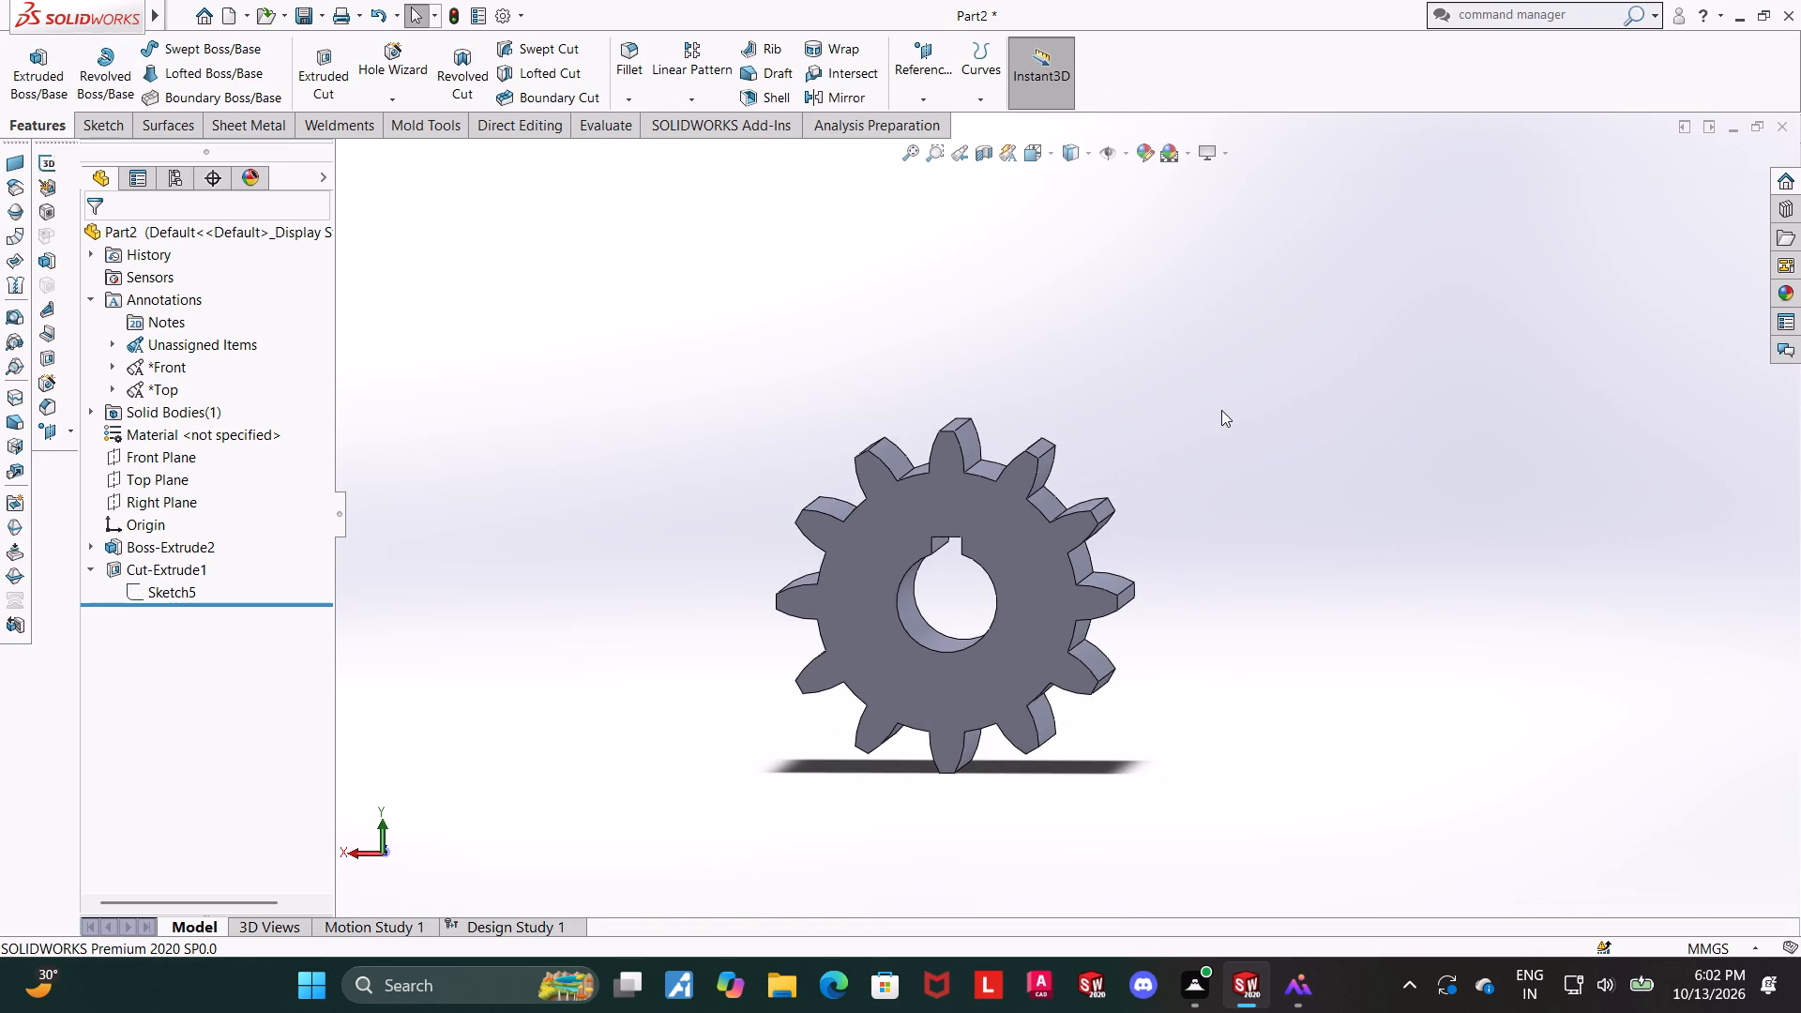
{"action": "middle_click_drag", "start_coordinate": [1221, 410], "coordinate": [1225, 444]}
{"action": "scroll", "coordinate": [1226, 453], "scroll_direction": "up", "scroll_amount": 1}
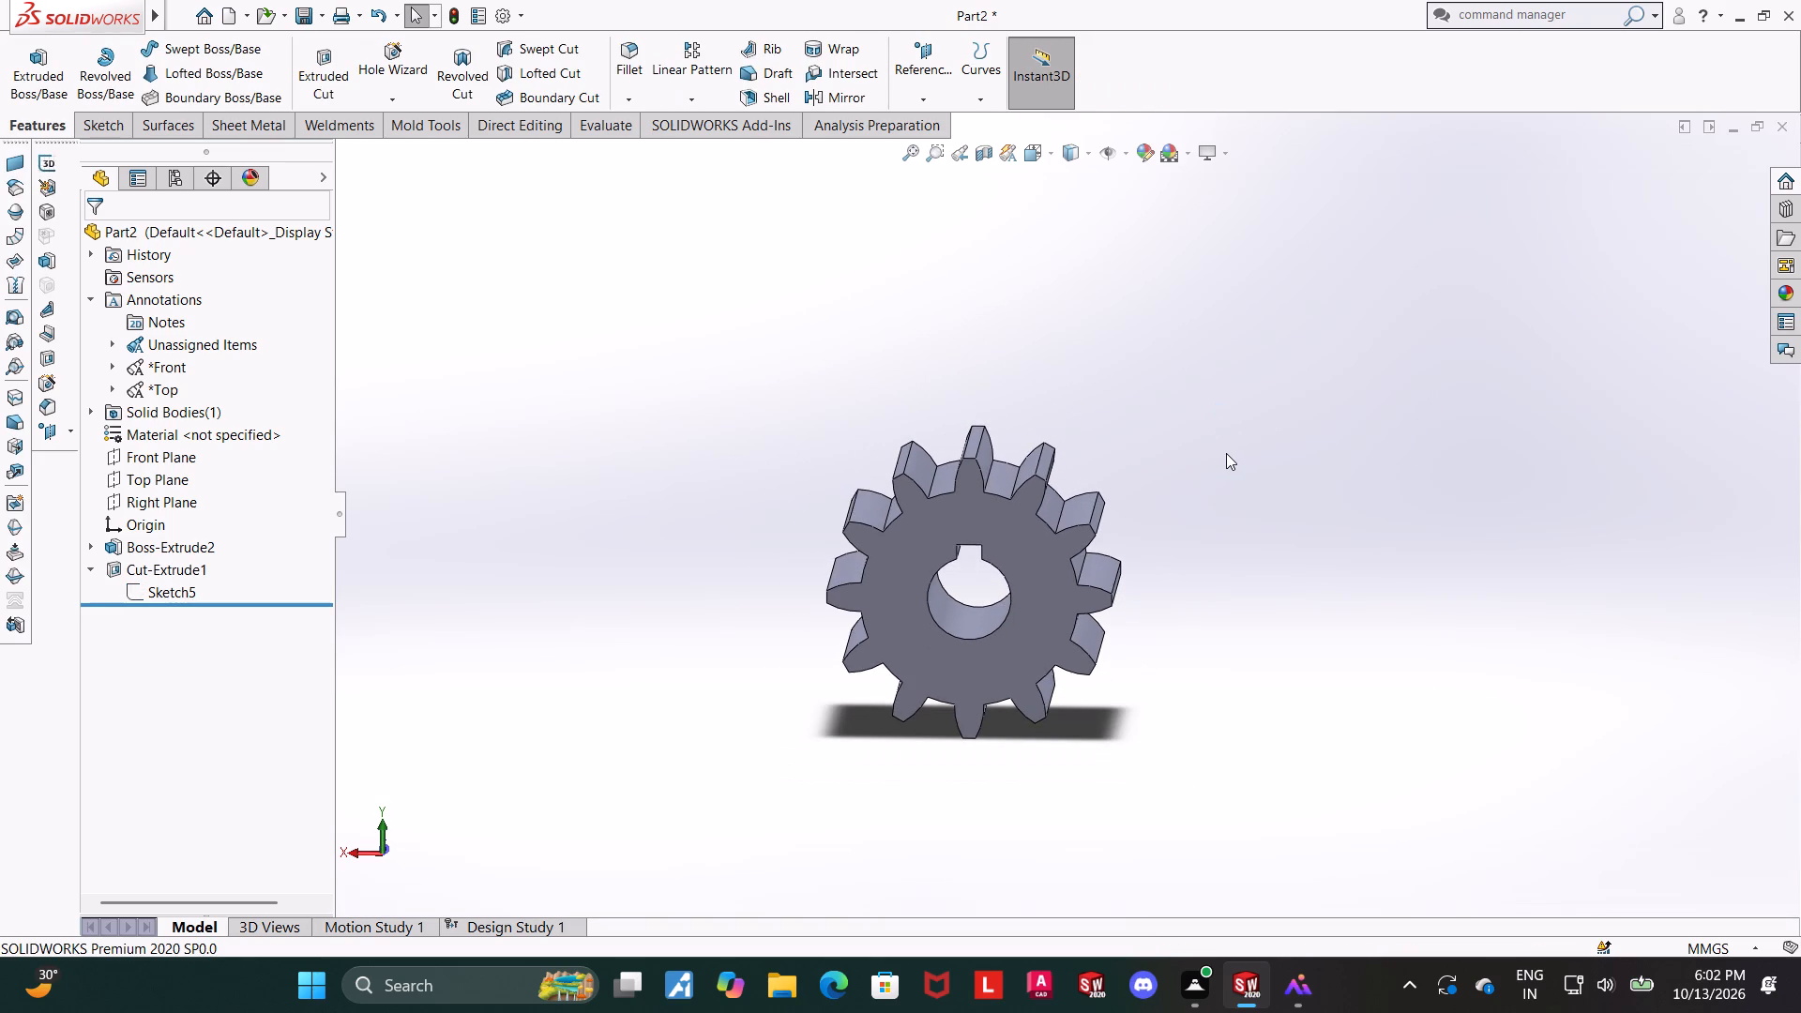
{"action": "scroll", "coordinate": [1226, 453], "scroll_direction": "down", "scroll_amount": 1}
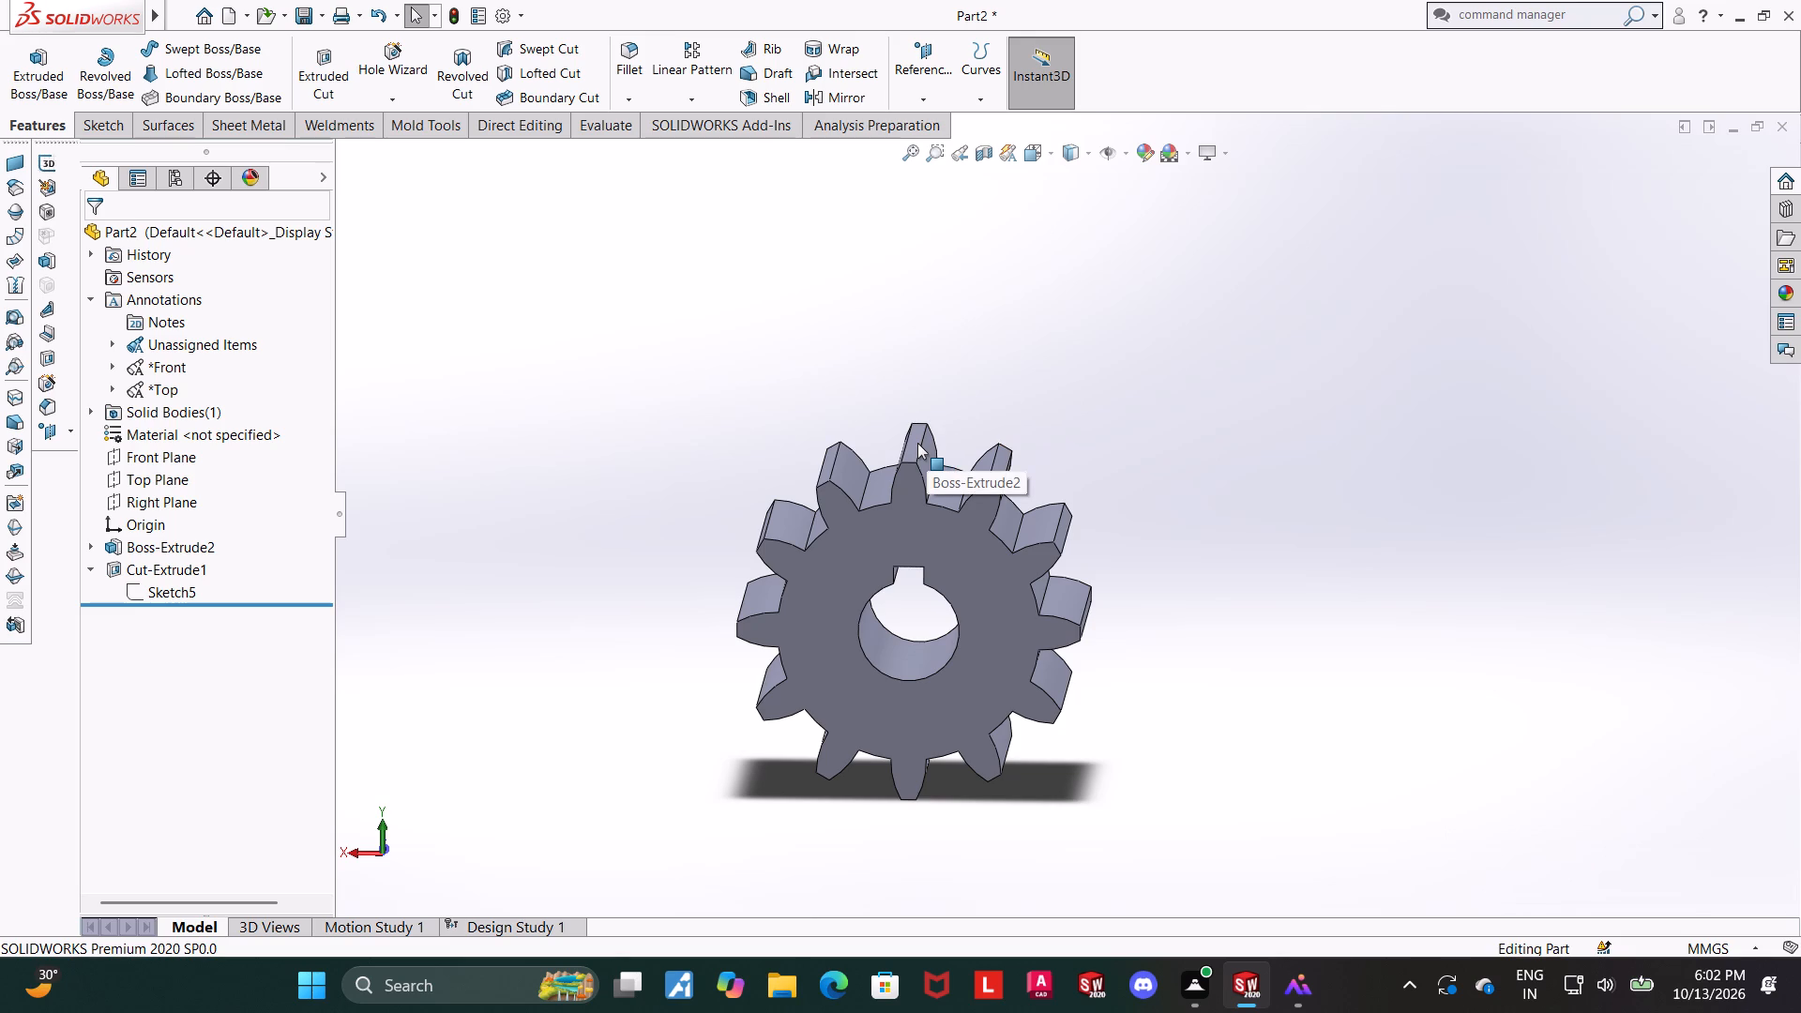
Start a Fillet with a 3 mm radius and select both root and both tip edges of a tooth beside the one above the keyway.
{"action": "scroll", "coordinate": [898, 437], "scroll_direction": "down", "scroll_amount": 3}
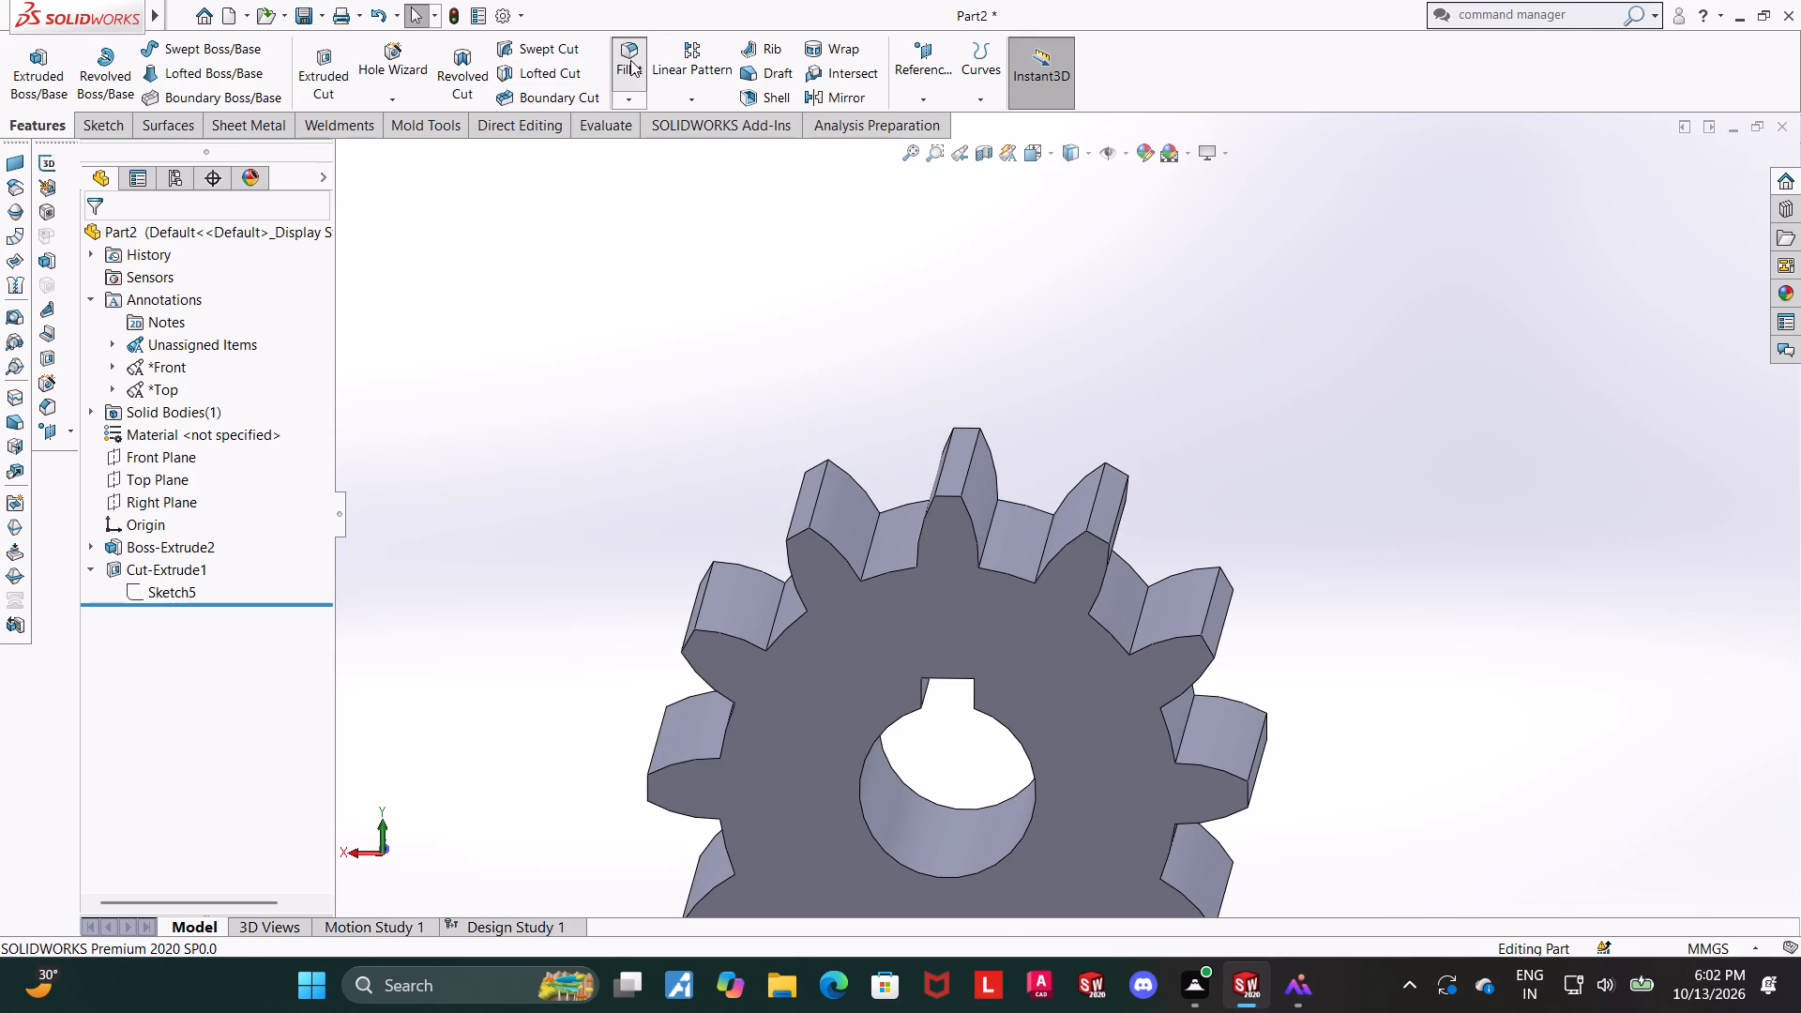
{"action": "left_click", "coordinate": [630, 60]}
{"action": "scroll", "coordinate": [953, 470], "scroll_direction": "down", "scroll_amount": 3}
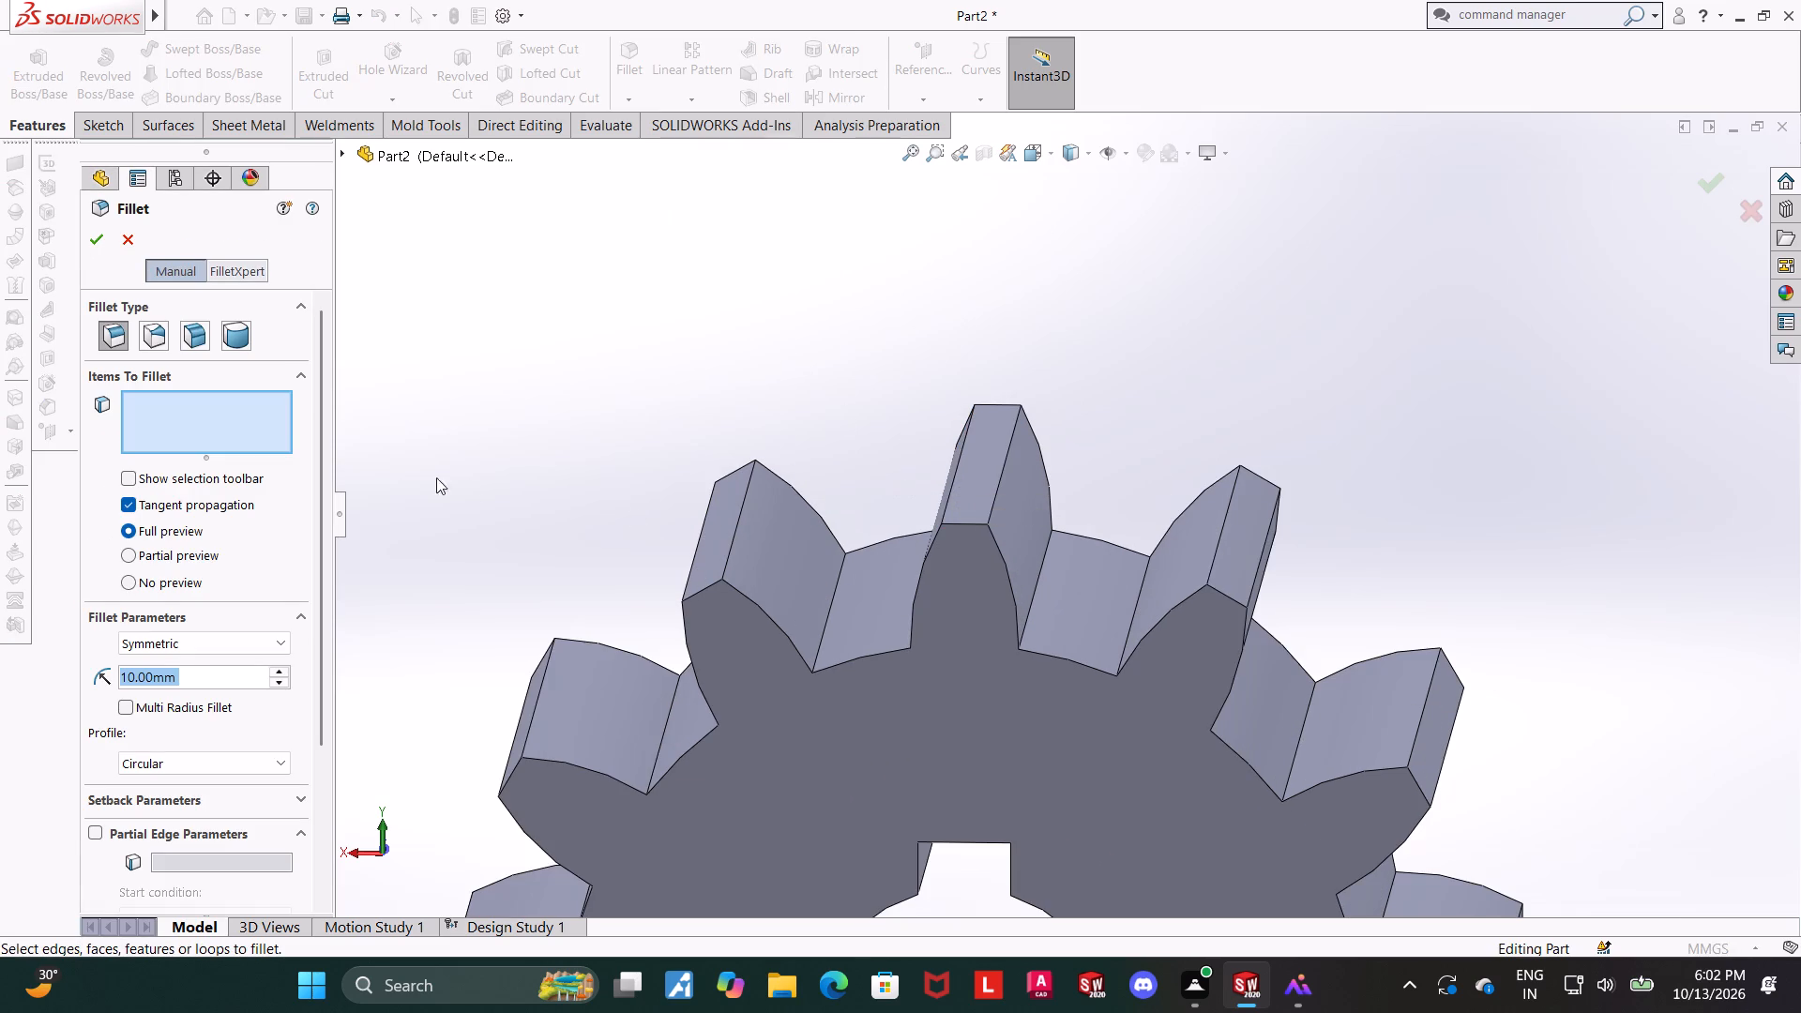
{"action": "key", "text": "3"}
{"action": "key", "text": "Return"}
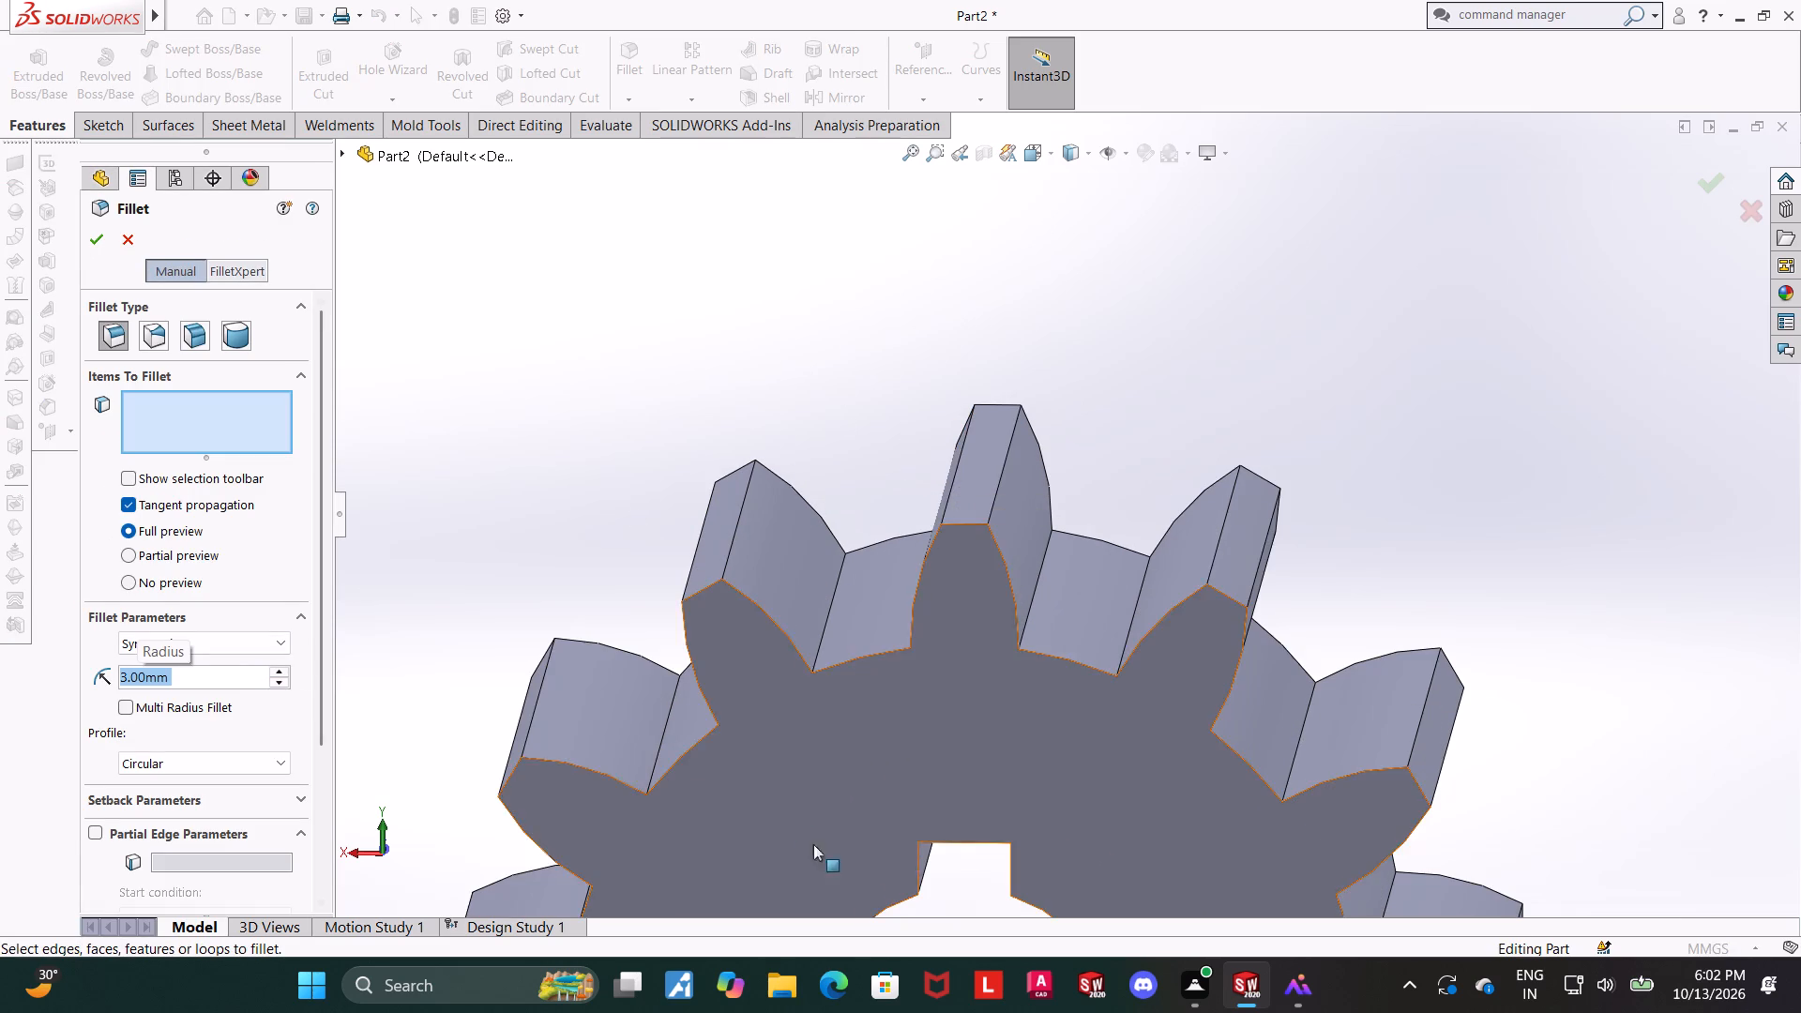
{"action": "left_click", "coordinate": [833, 602]}
{"action": "middle_click_drag", "start_coordinate": [849, 567], "coordinate": [881, 574]}
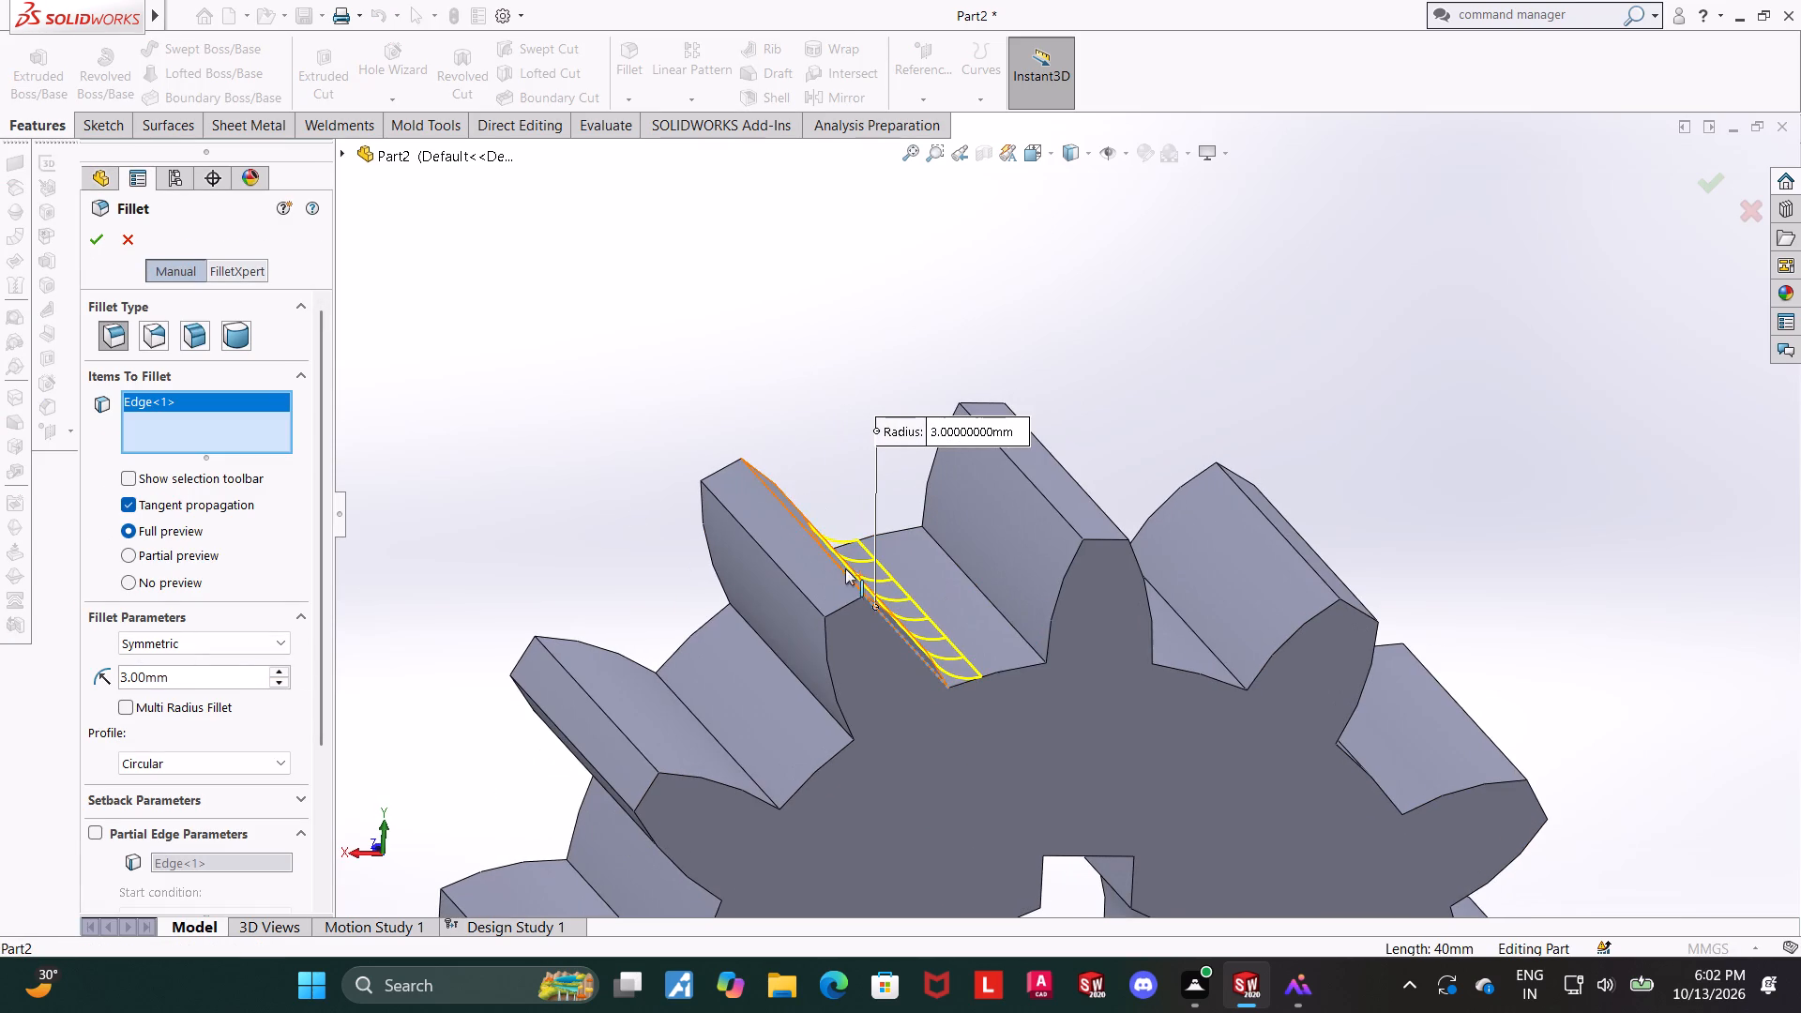
{"action": "middle_click_drag", "start_coordinate": [859, 554], "coordinate": [834, 574]}
{"action": "left_click", "coordinate": [738, 549]}
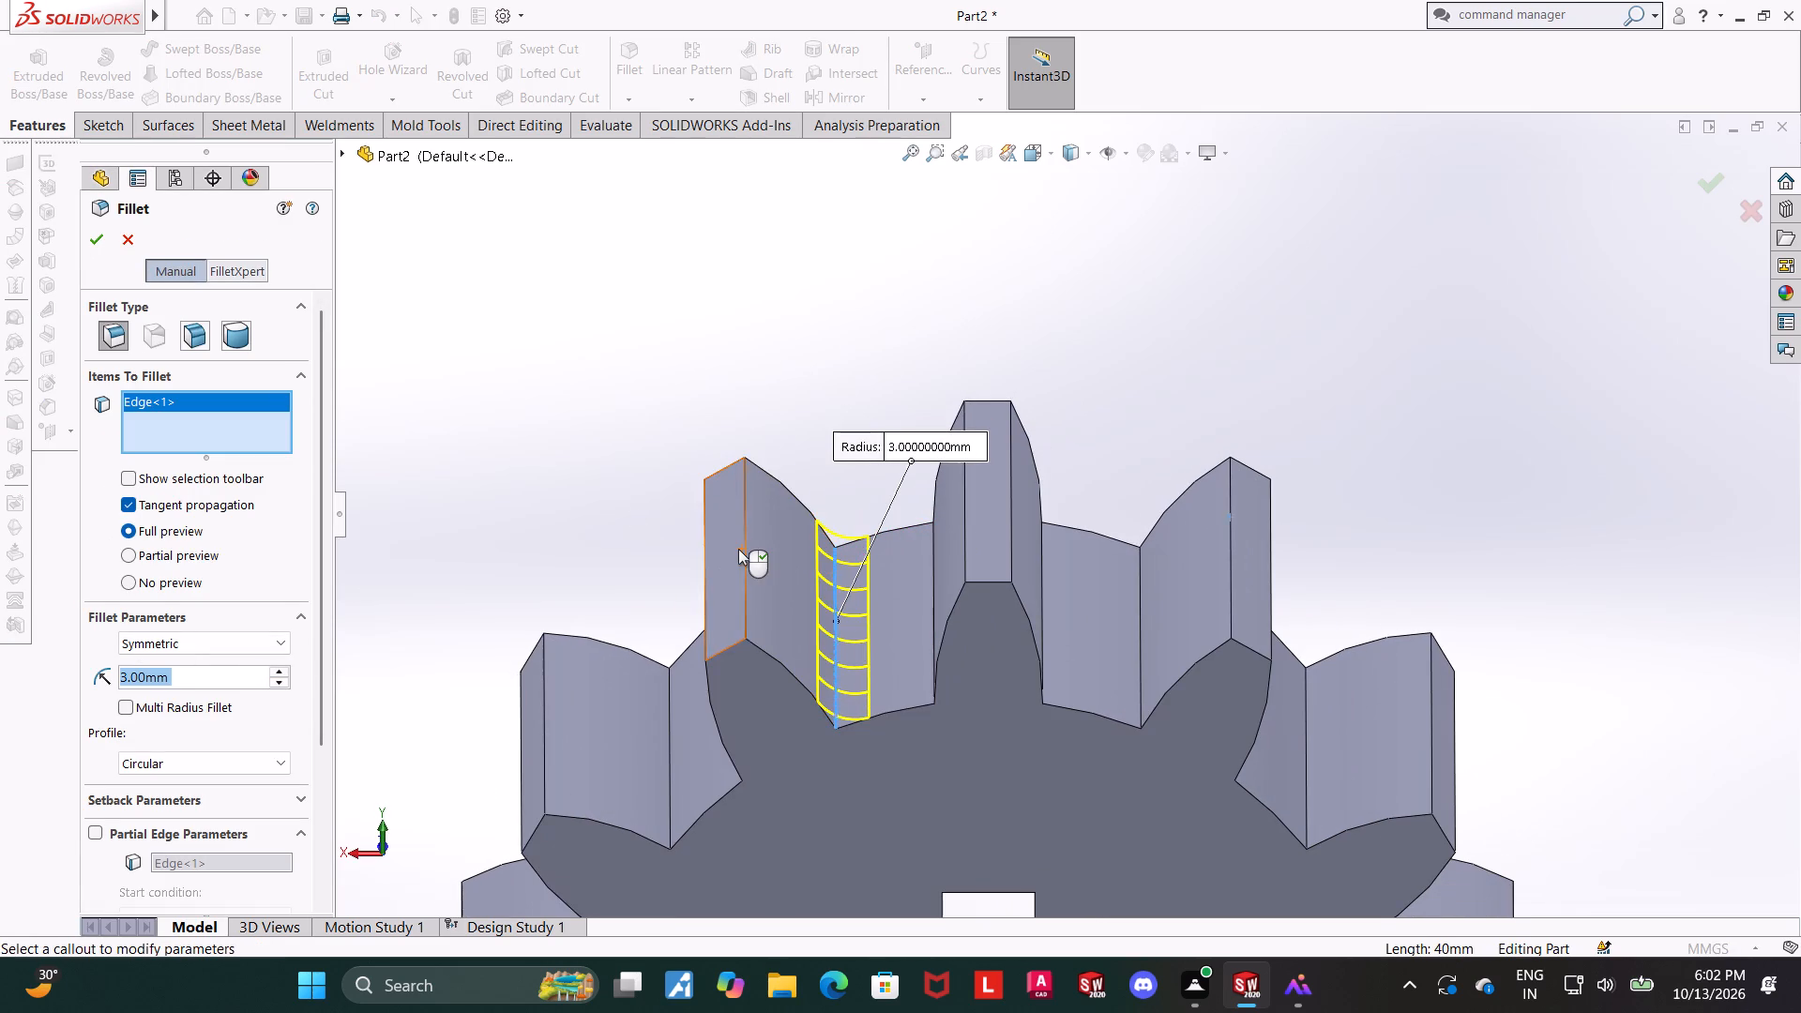
{"action": "right_click", "coordinate": [158, 419]}
{"action": "left_click", "coordinate": [194, 454]}
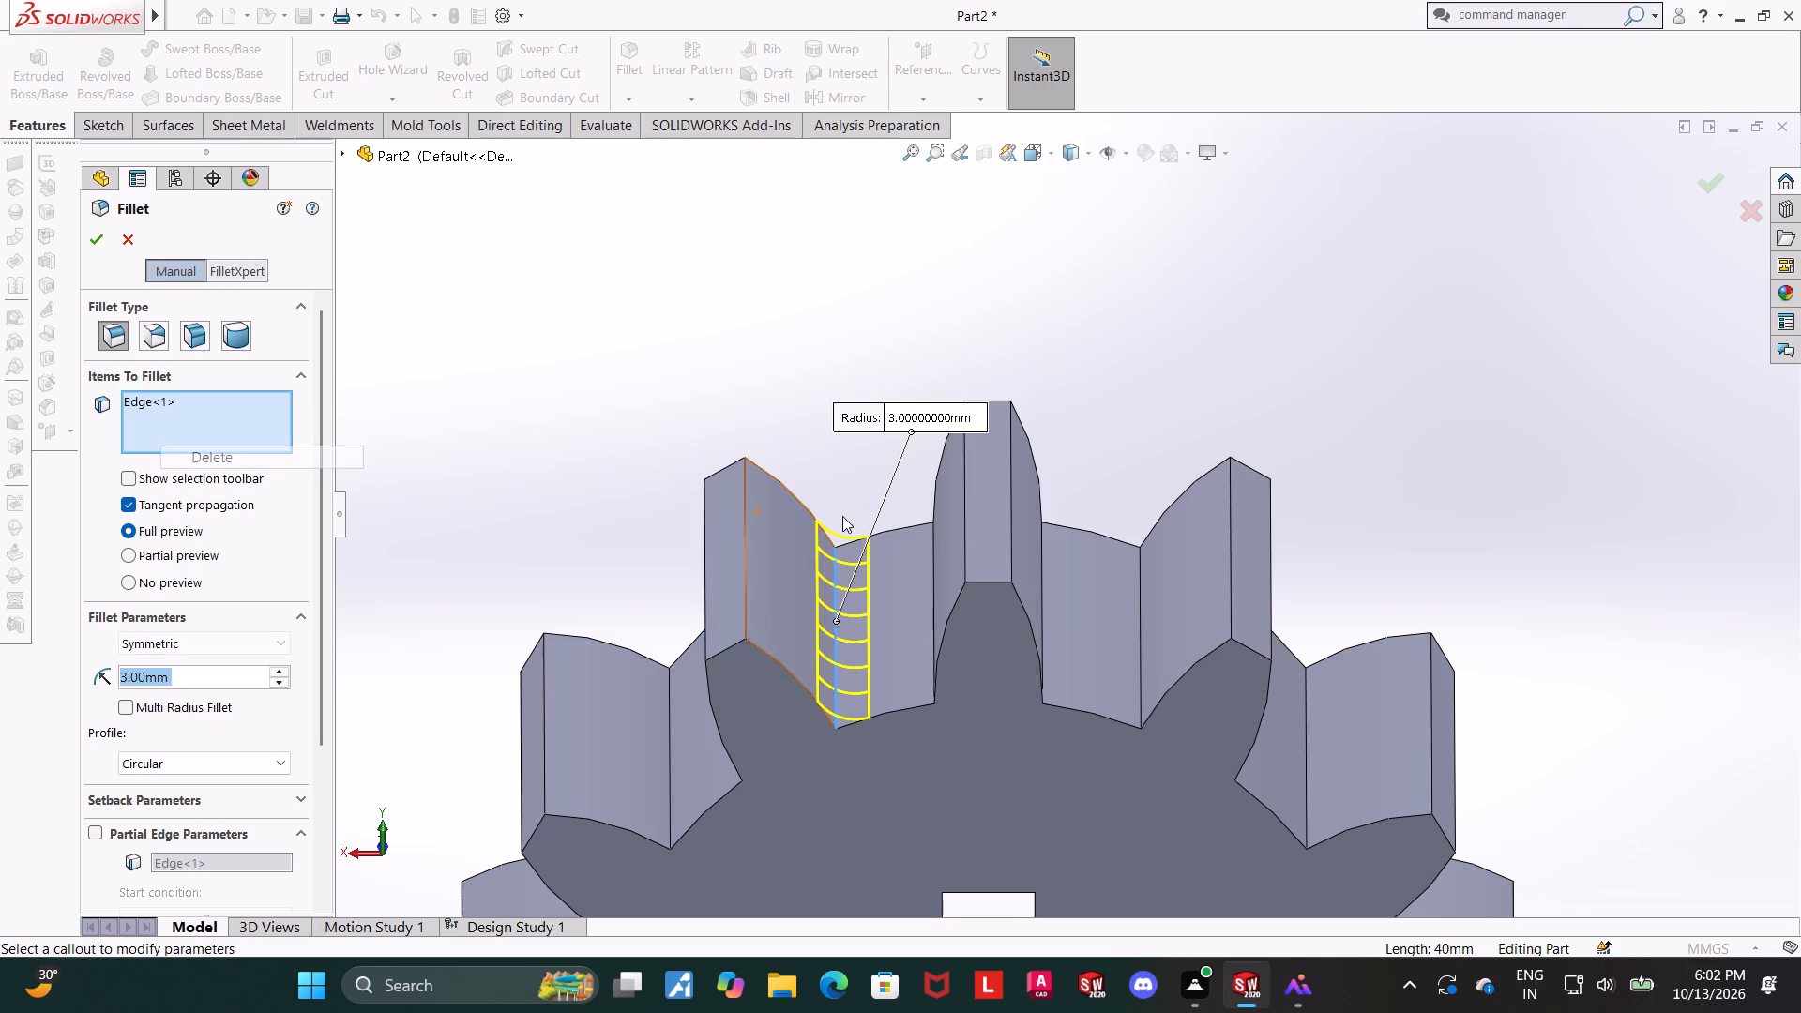
{"action": "left_click", "coordinate": [746, 547]}
{"action": "middle_click_drag", "start_coordinate": [722, 572], "coordinate": [761, 575]}
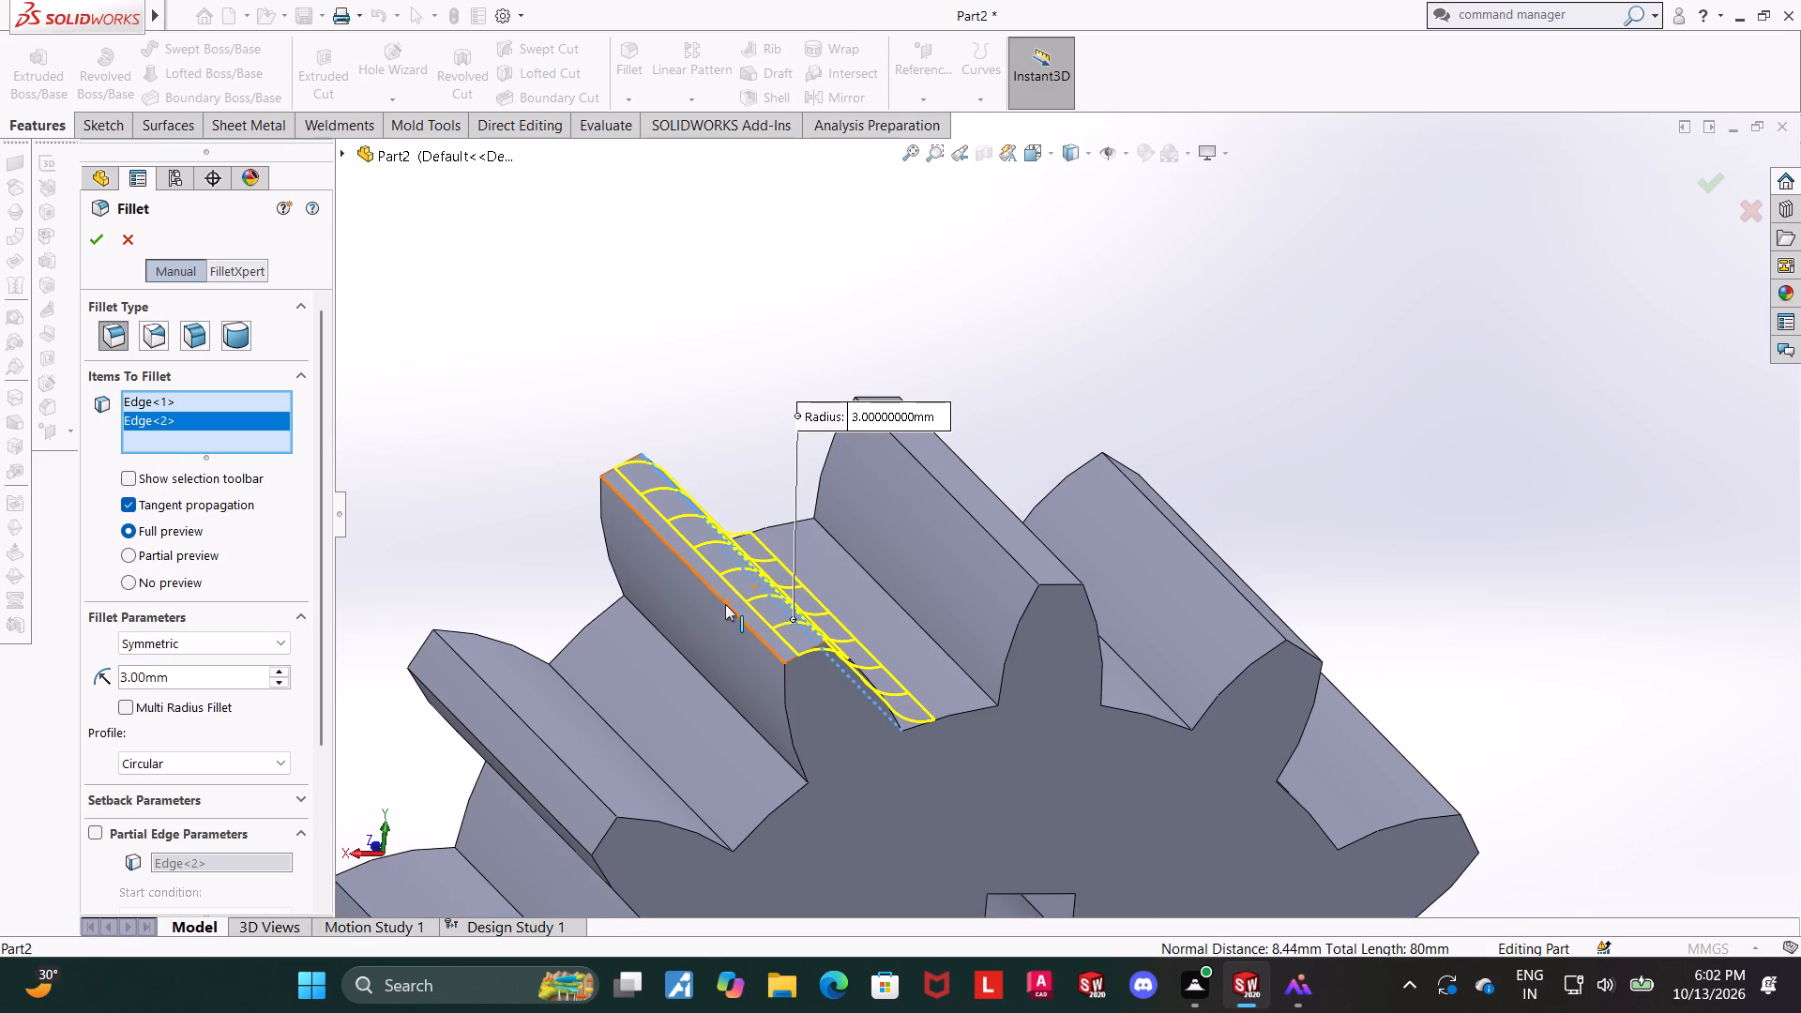
{"action": "left_click", "coordinate": [725, 604]}
{"action": "left_click", "coordinate": [729, 705]}
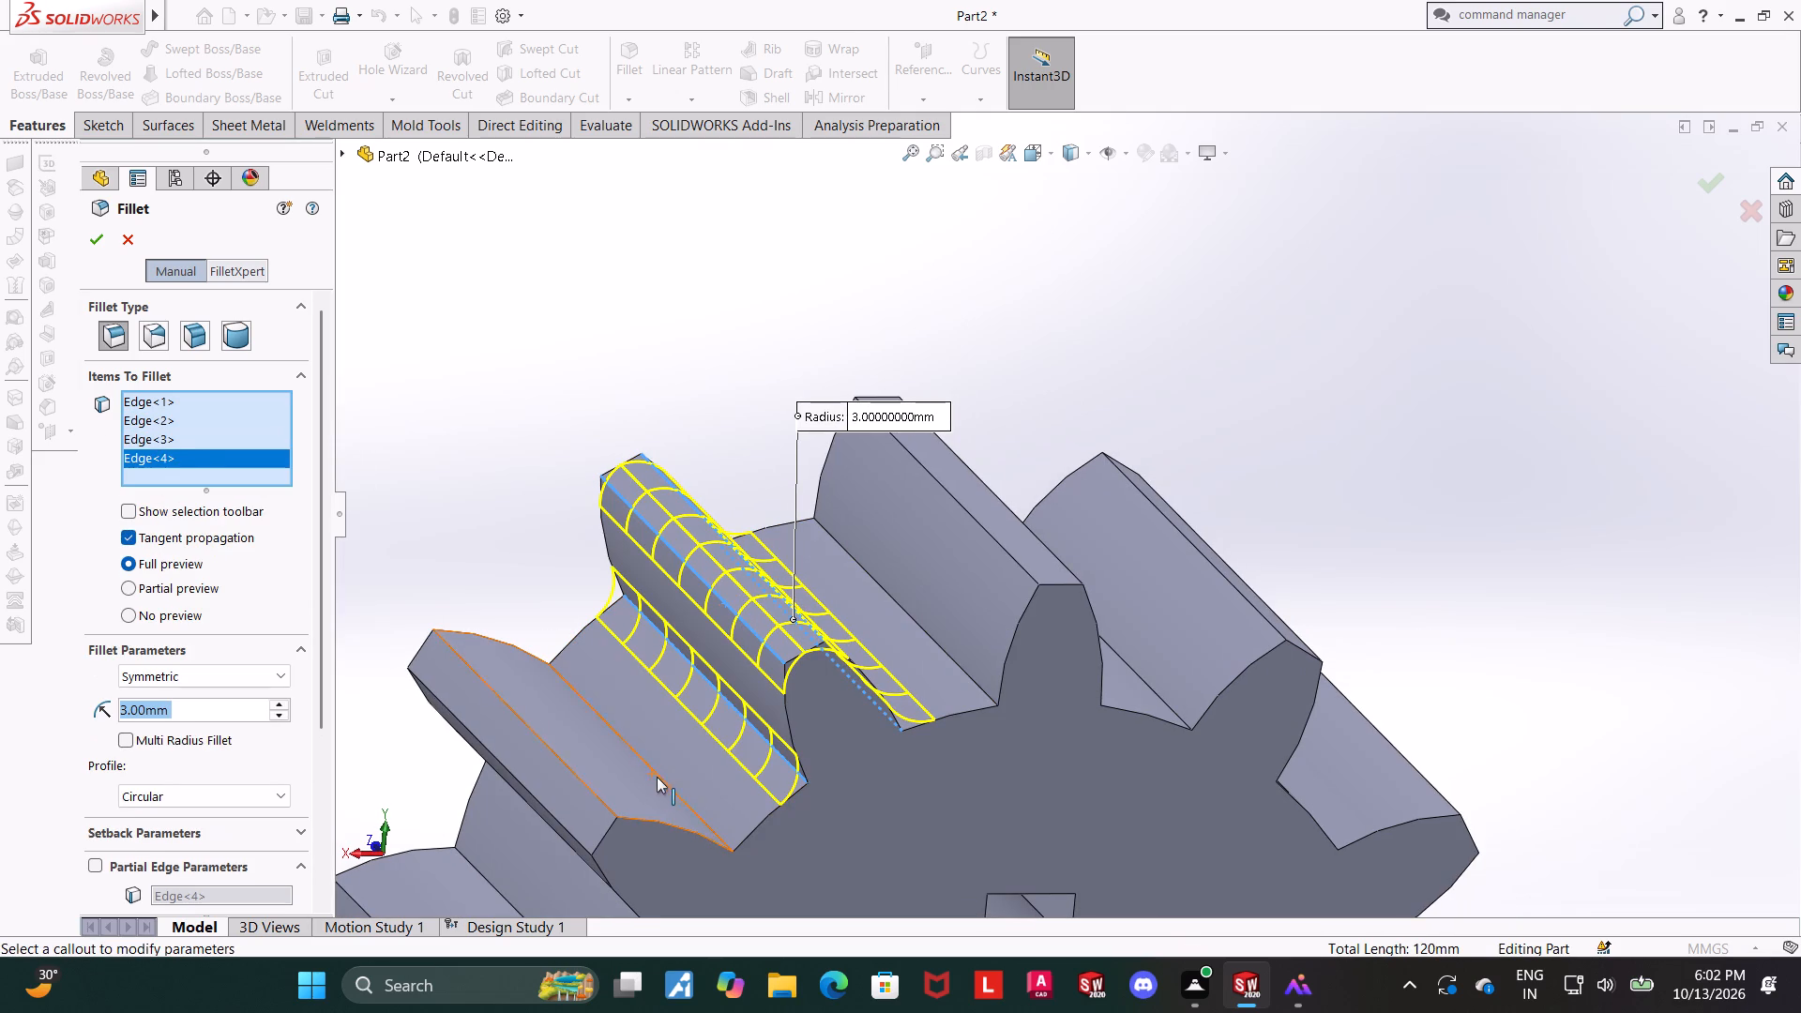
Add both root and both tip edges of the neighbouring tooth, away from the keyway, to the 3 mm fillet selection.
{"action": "left_click", "coordinate": [661, 776]}
{"action": "left_click", "coordinate": [579, 775]}
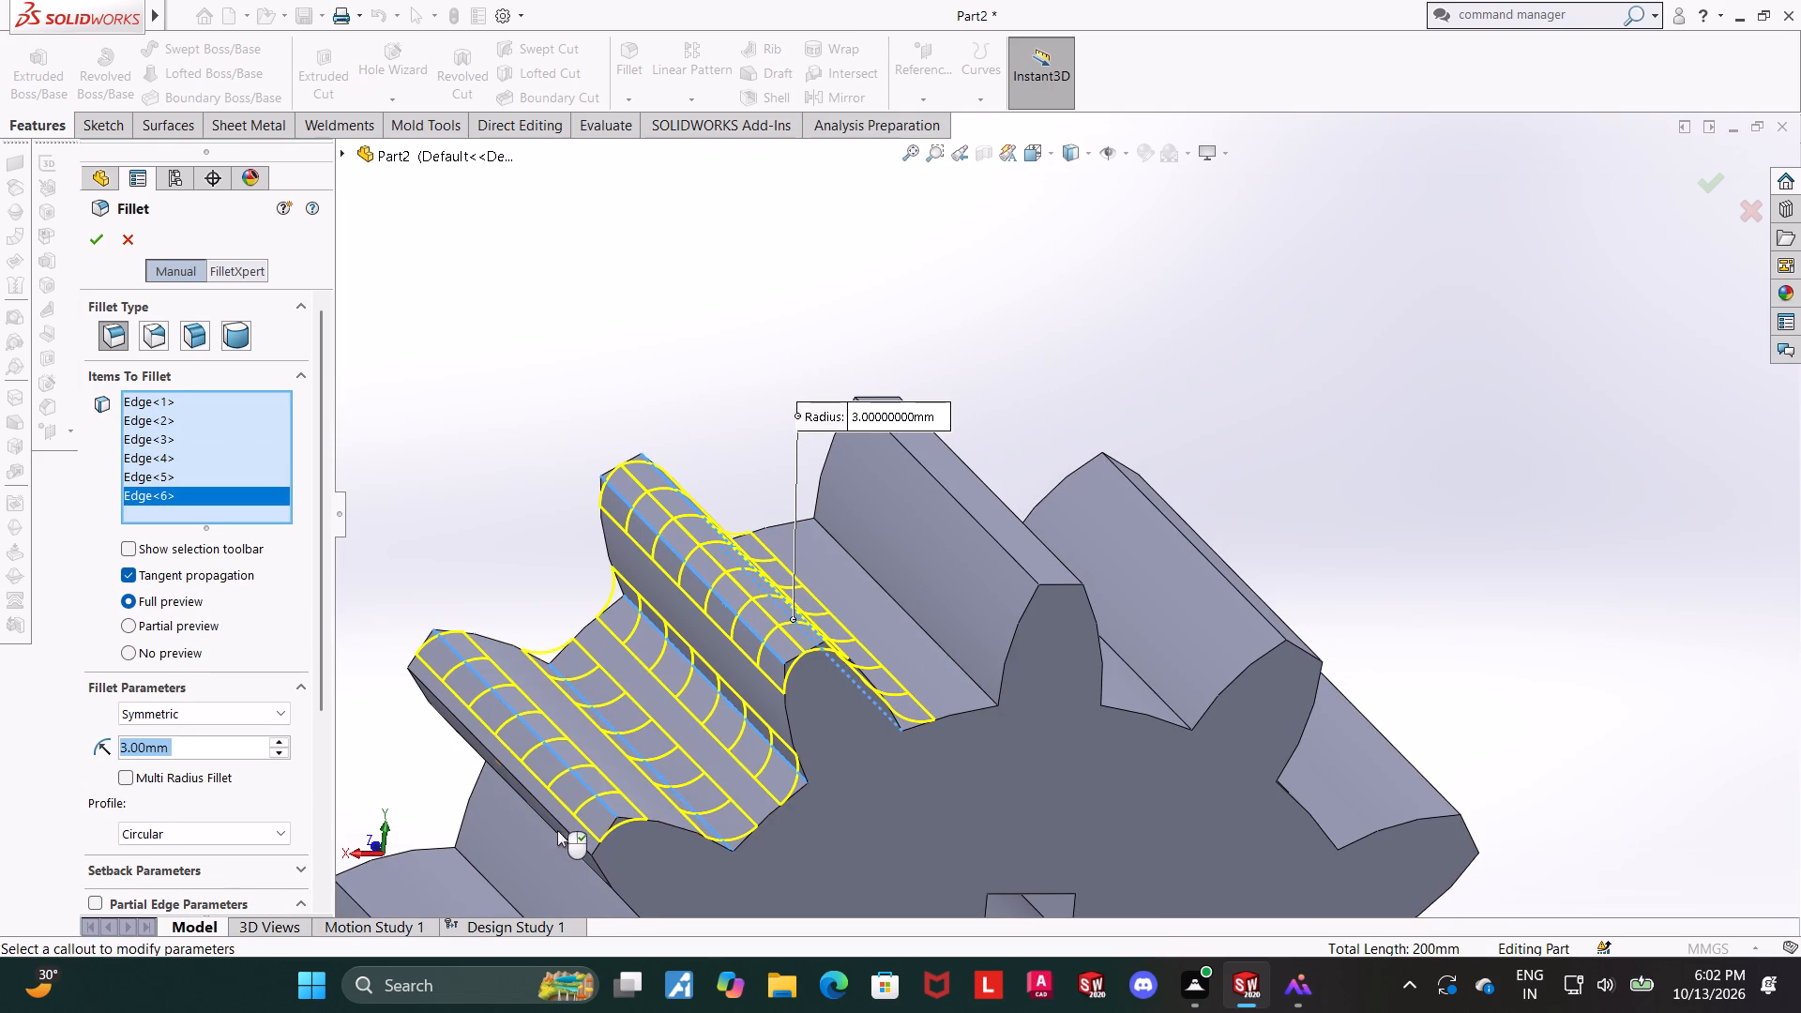
{"action": "middle_click_drag", "start_coordinate": [584, 817], "coordinate": [627, 633]}
{"action": "scroll", "coordinate": [648, 800], "scroll_direction": "up", "scroll_amount": 5}
{"action": "scroll", "coordinate": [866, 585], "scroll_direction": "down", "scroll_amount": 4}
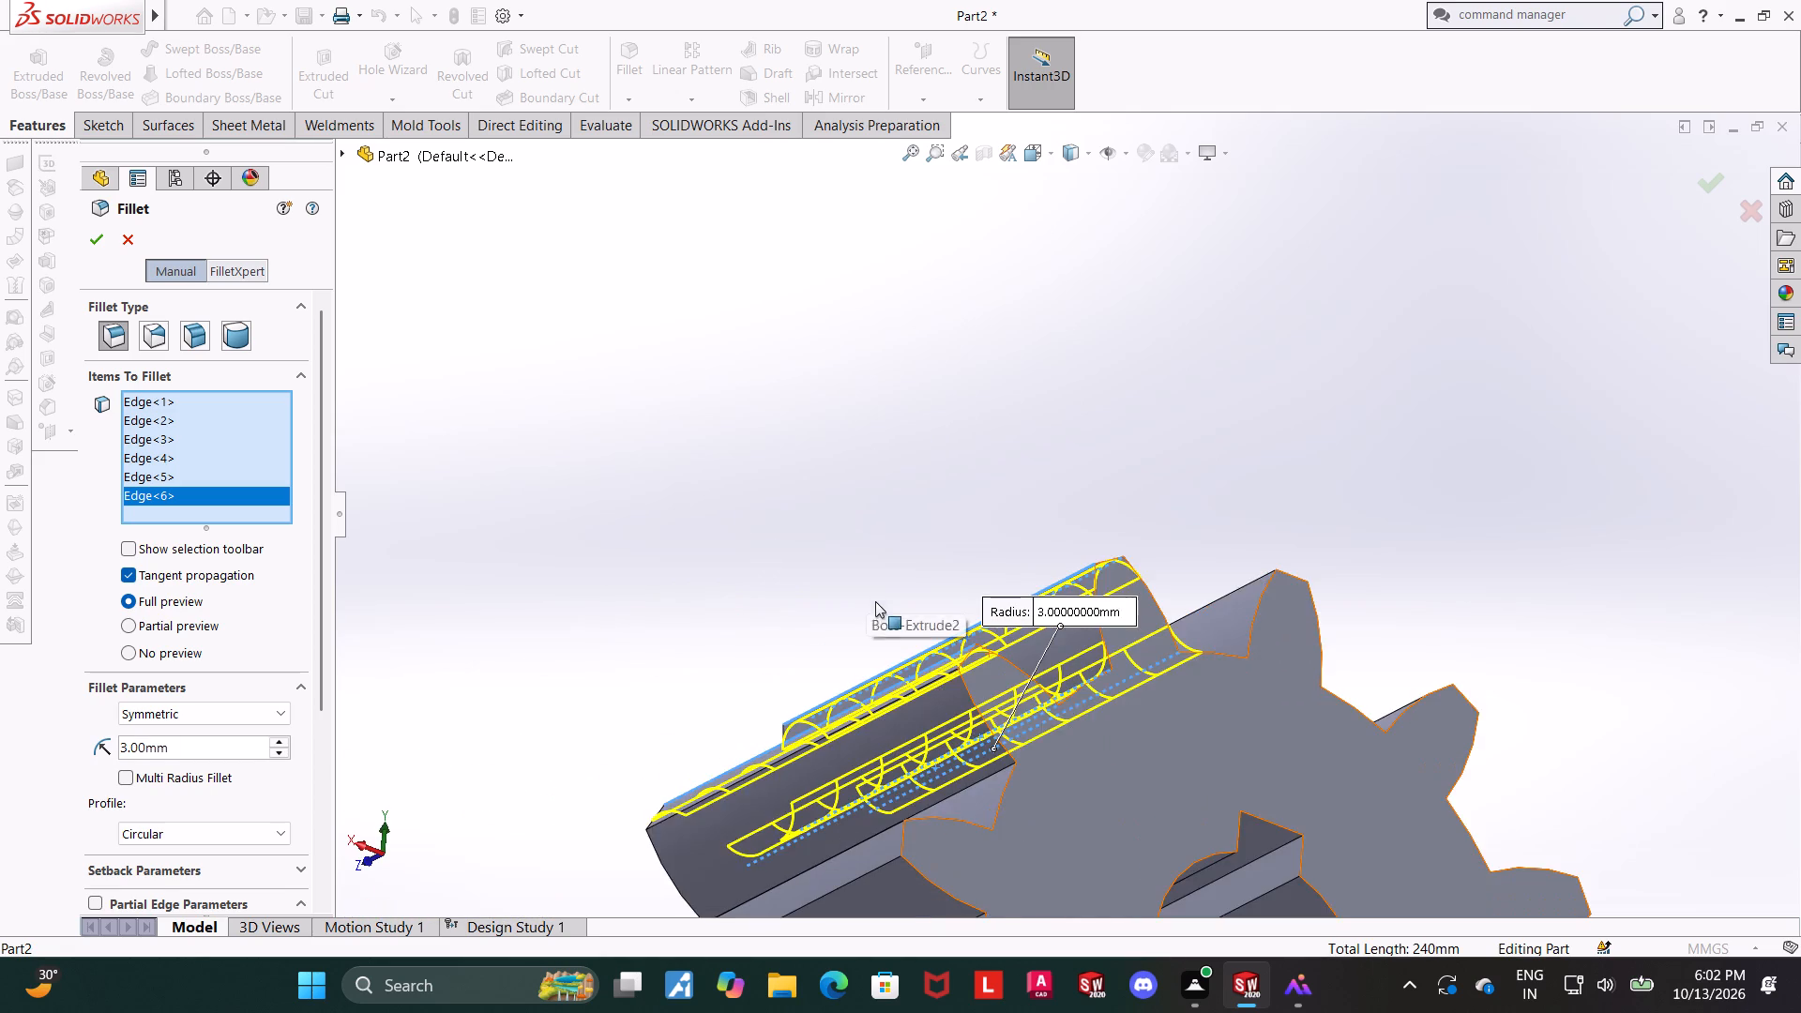
{"action": "middle_click_drag", "start_coordinate": [880, 634], "coordinate": [900, 713]}
{"action": "scroll", "coordinate": [900, 713], "scroll_direction": "up", "scroll_amount": 1}
{"action": "middle_click_drag", "start_coordinate": [907, 752], "coordinate": [937, 798]}
{"action": "scroll", "coordinate": [937, 798], "scroll_direction": "up", "scroll_amount": 1}
{"action": "scroll", "coordinate": [967, 683], "scroll_direction": "down", "scroll_amount": 1}
{"action": "middle_click_drag", "start_coordinate": [973, 708], "coordinate": [995, 819]}
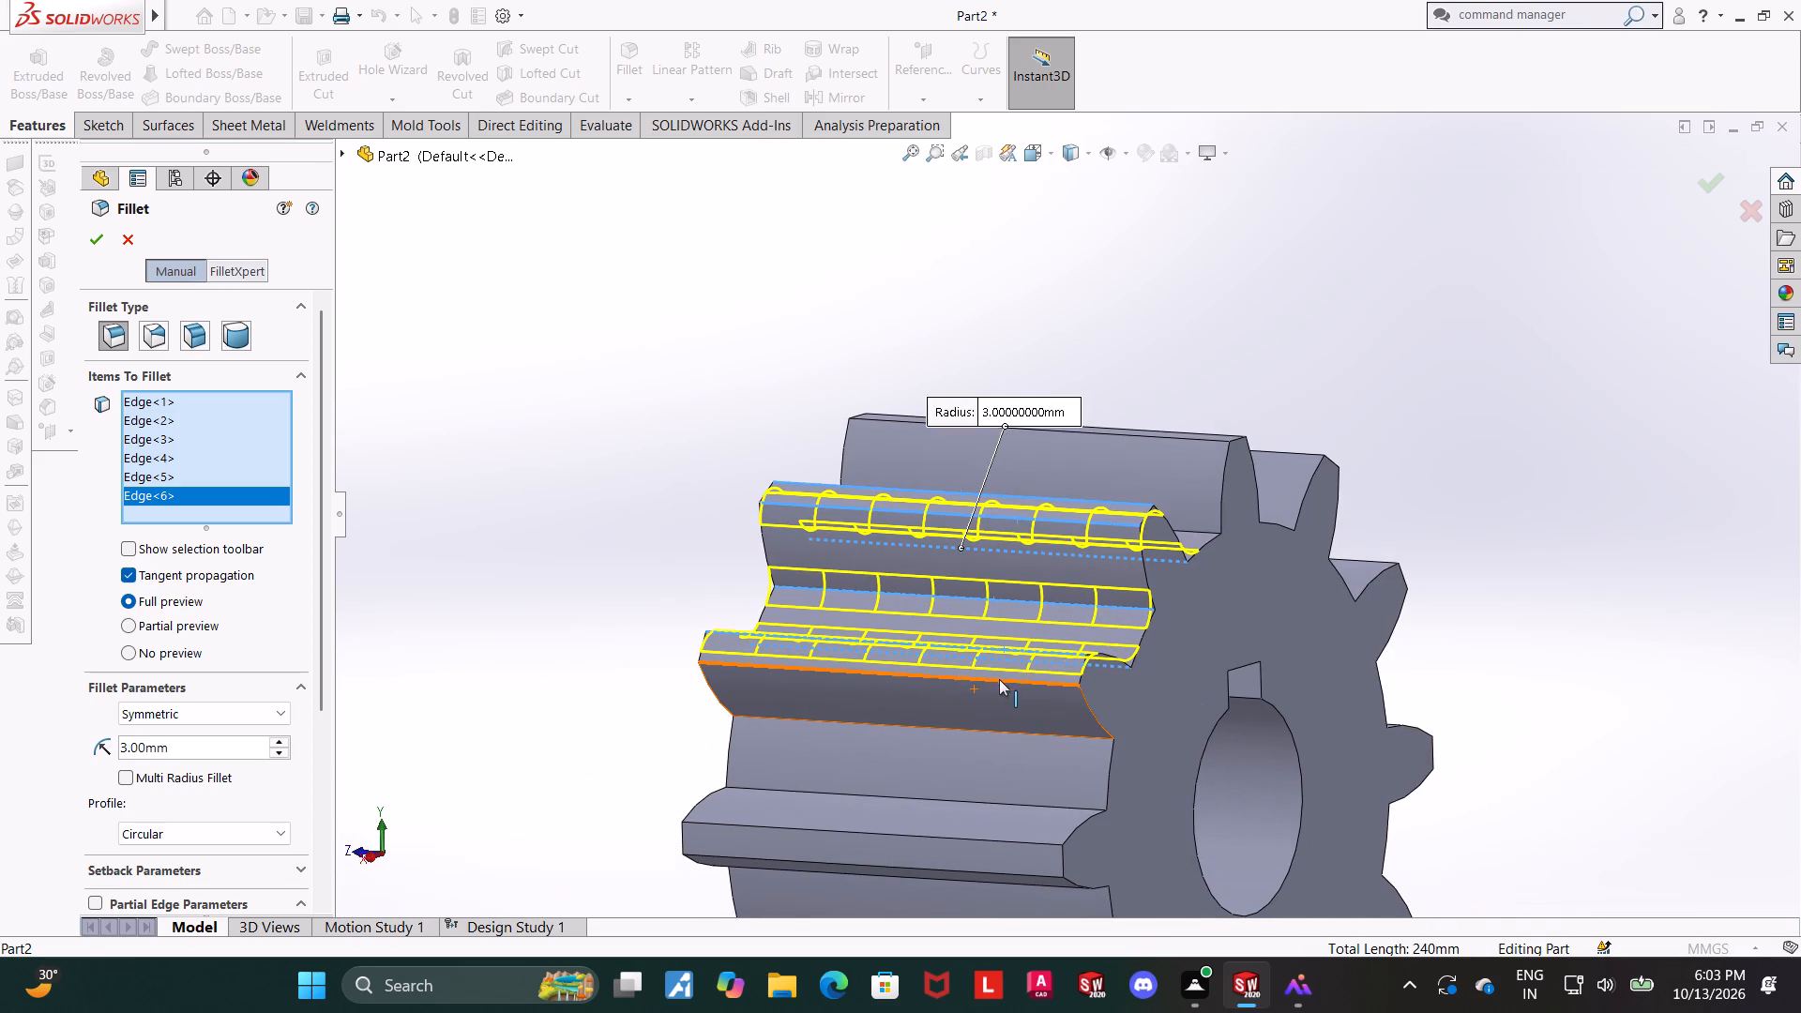
{"action": "left_click", "coordinate": [1000, 682]}
{"action": "left_click", "coordinate": [1001, 733]}
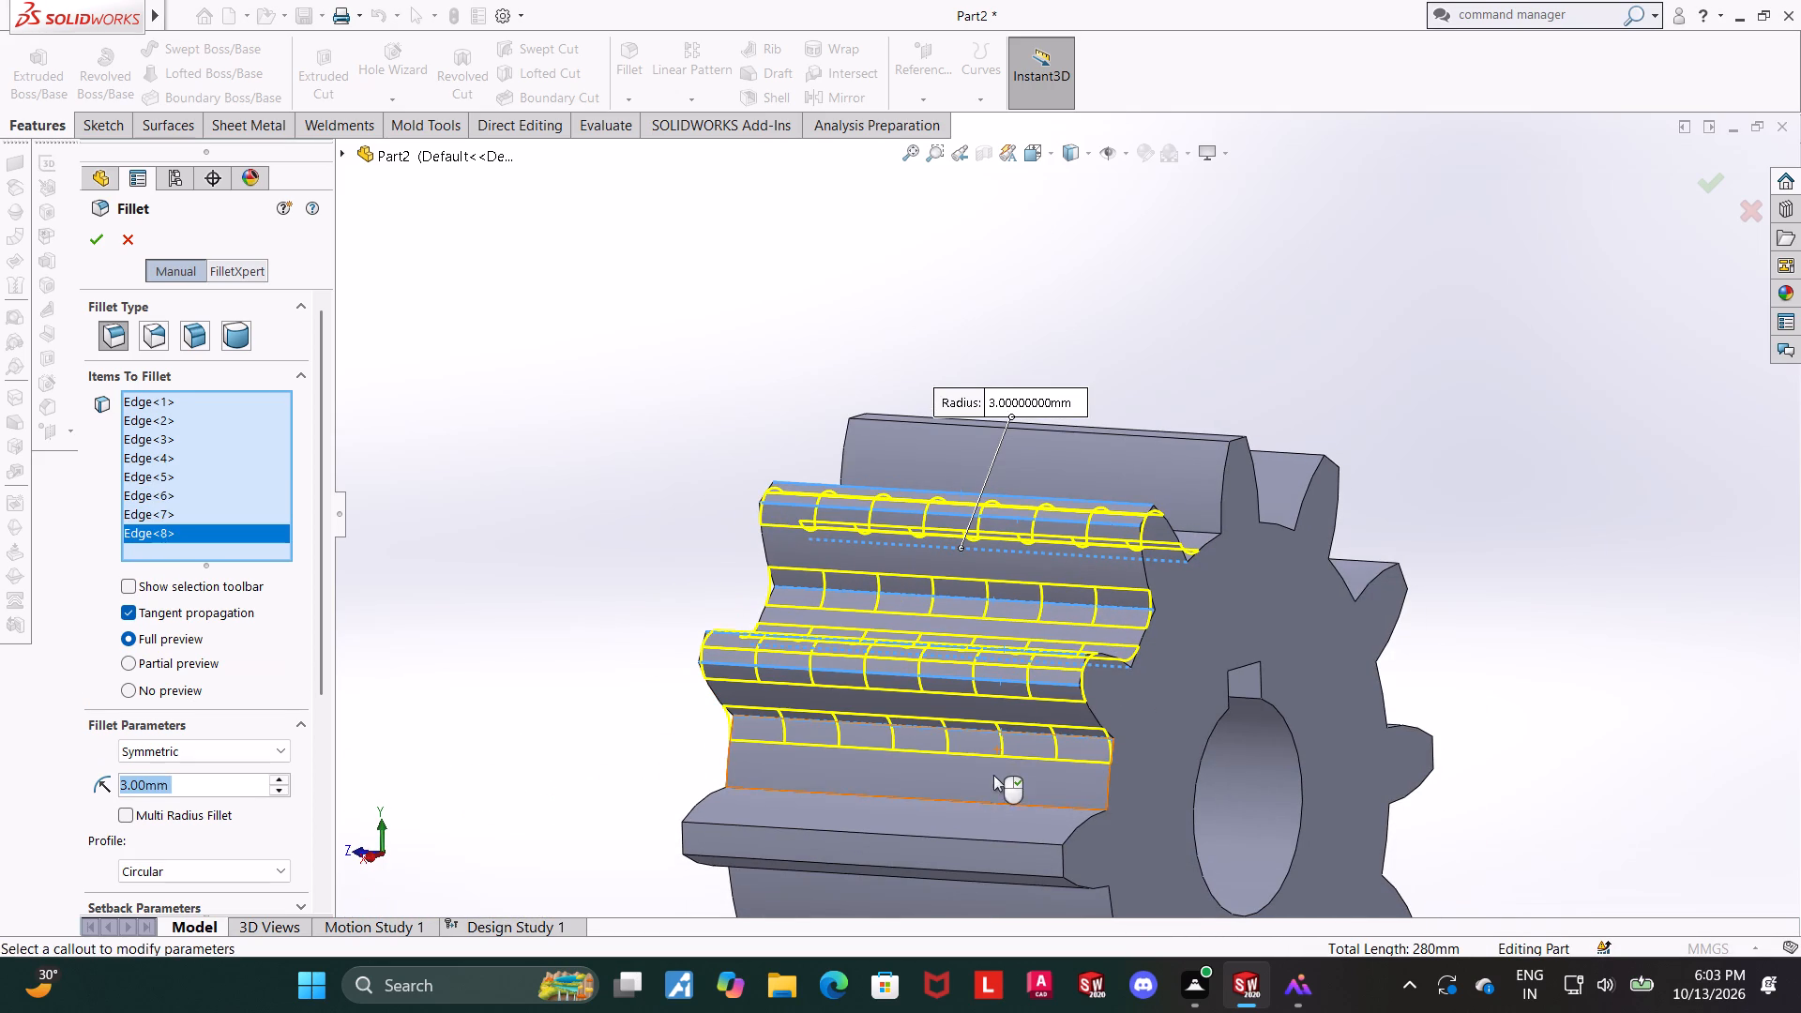
Add both root and both tip edges of each of the following two teeth to the 3 mm fillet selection.
{"action": "left_click", "coordinate": [992, 800]}
{"action": "left_click", "coordinate": [972, 841]}
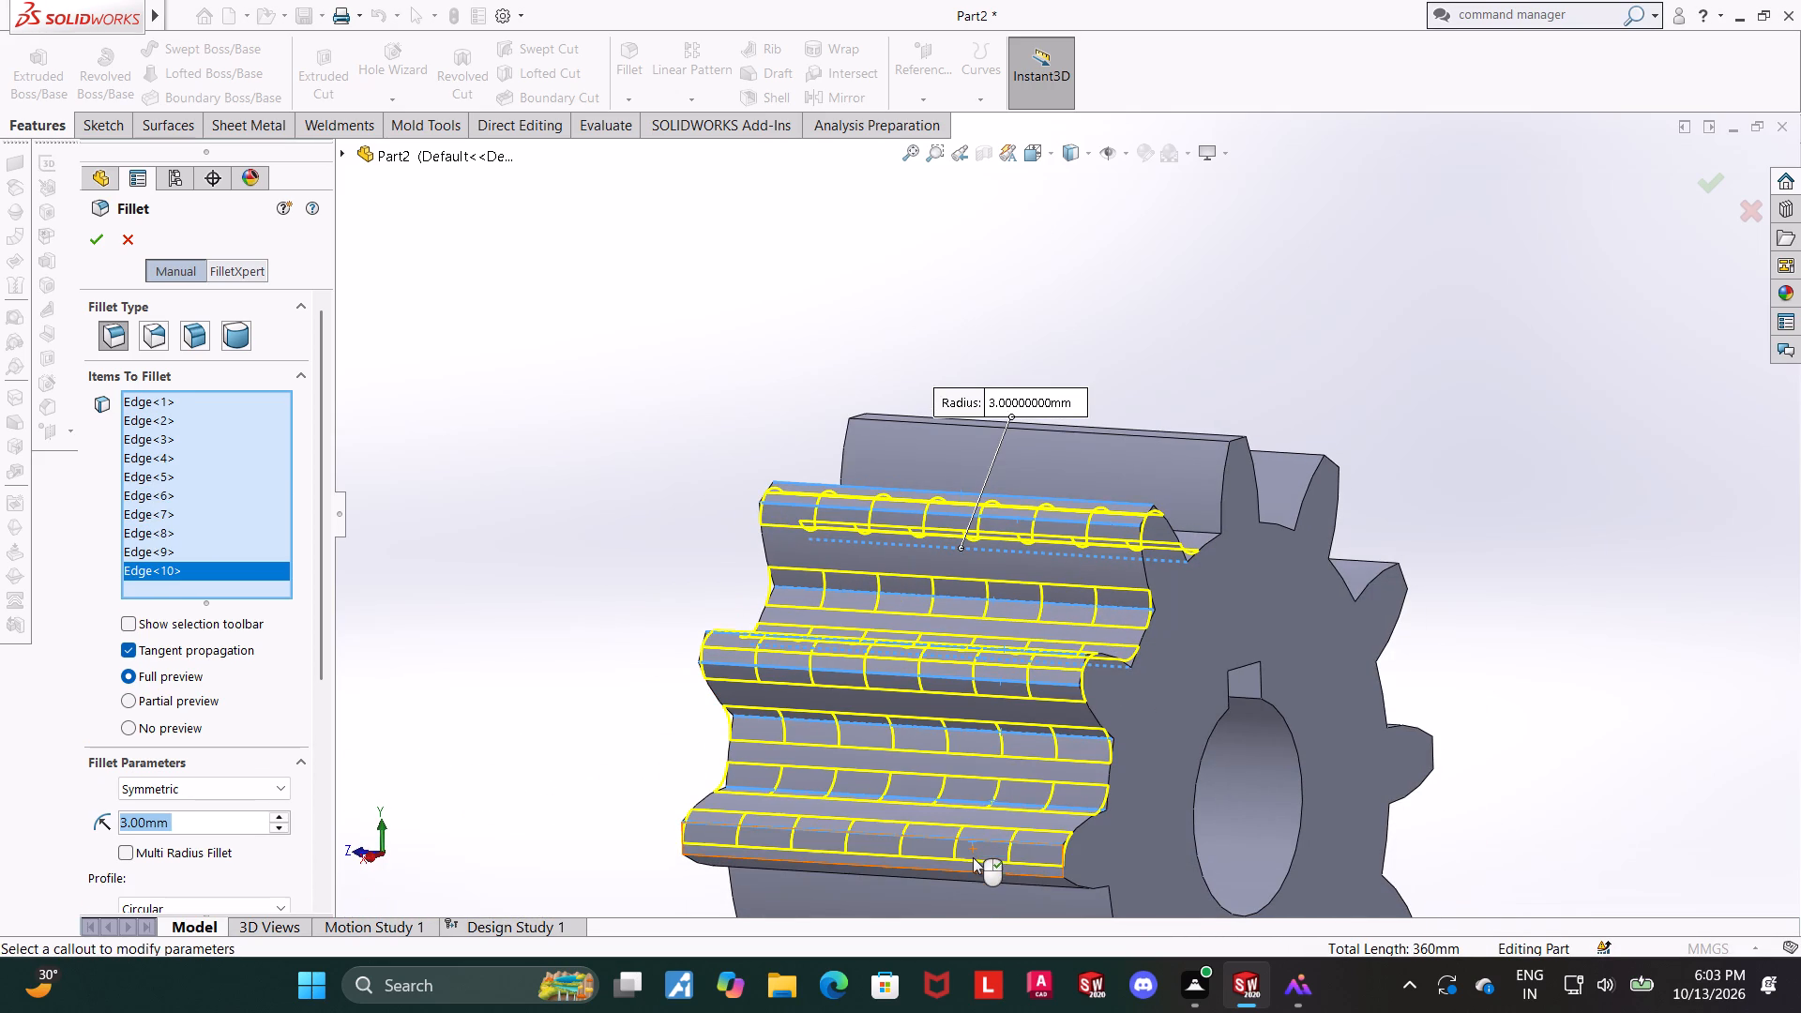
{"action": "left_click", "coordinate": [974, 871]}
{"action": "scroll", "coordinate": [972, 853], "scroll_direction": "up", "scroll_amount": 5}
{"action": "middle_click_drag", "start_coordinate": [1002, 770], "coordinate": [1014, 643]}
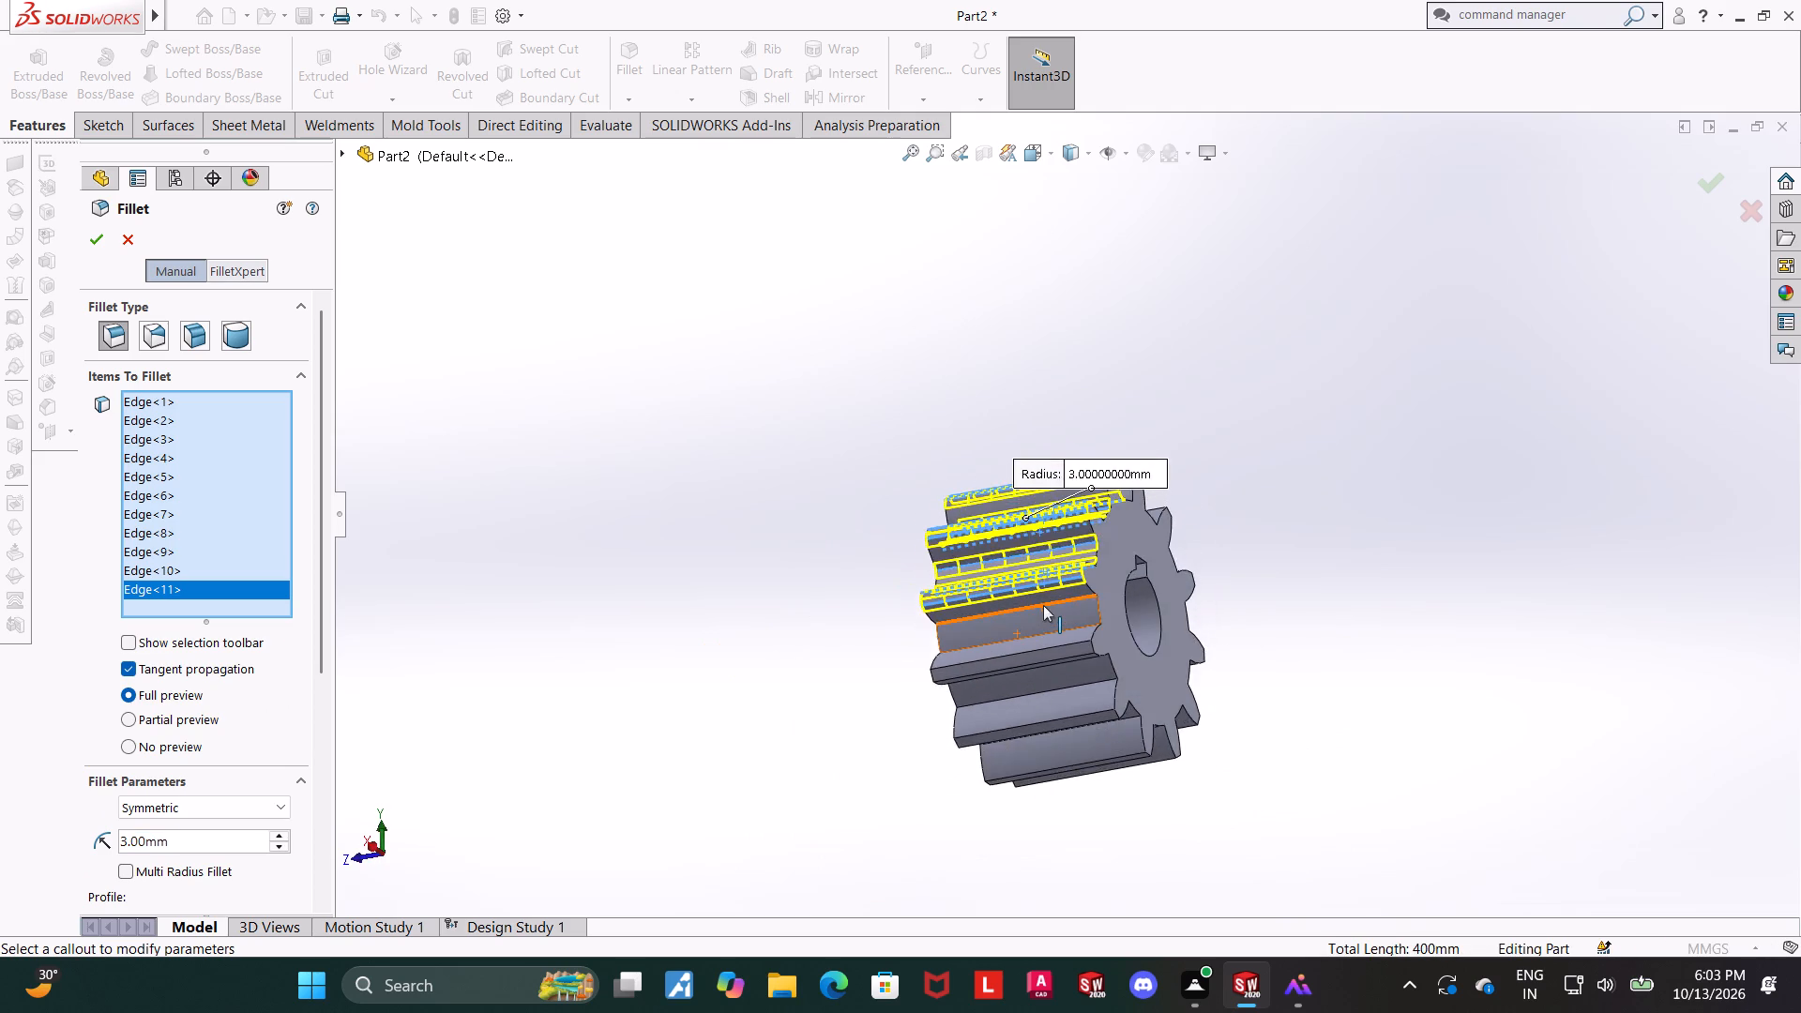
{"action": "scroll", "coordinate": [1043, 605], "scroll_direction": "down", "scroll_amount": 5}
{"action": "left_click", "coordinate": [1044, 572]}
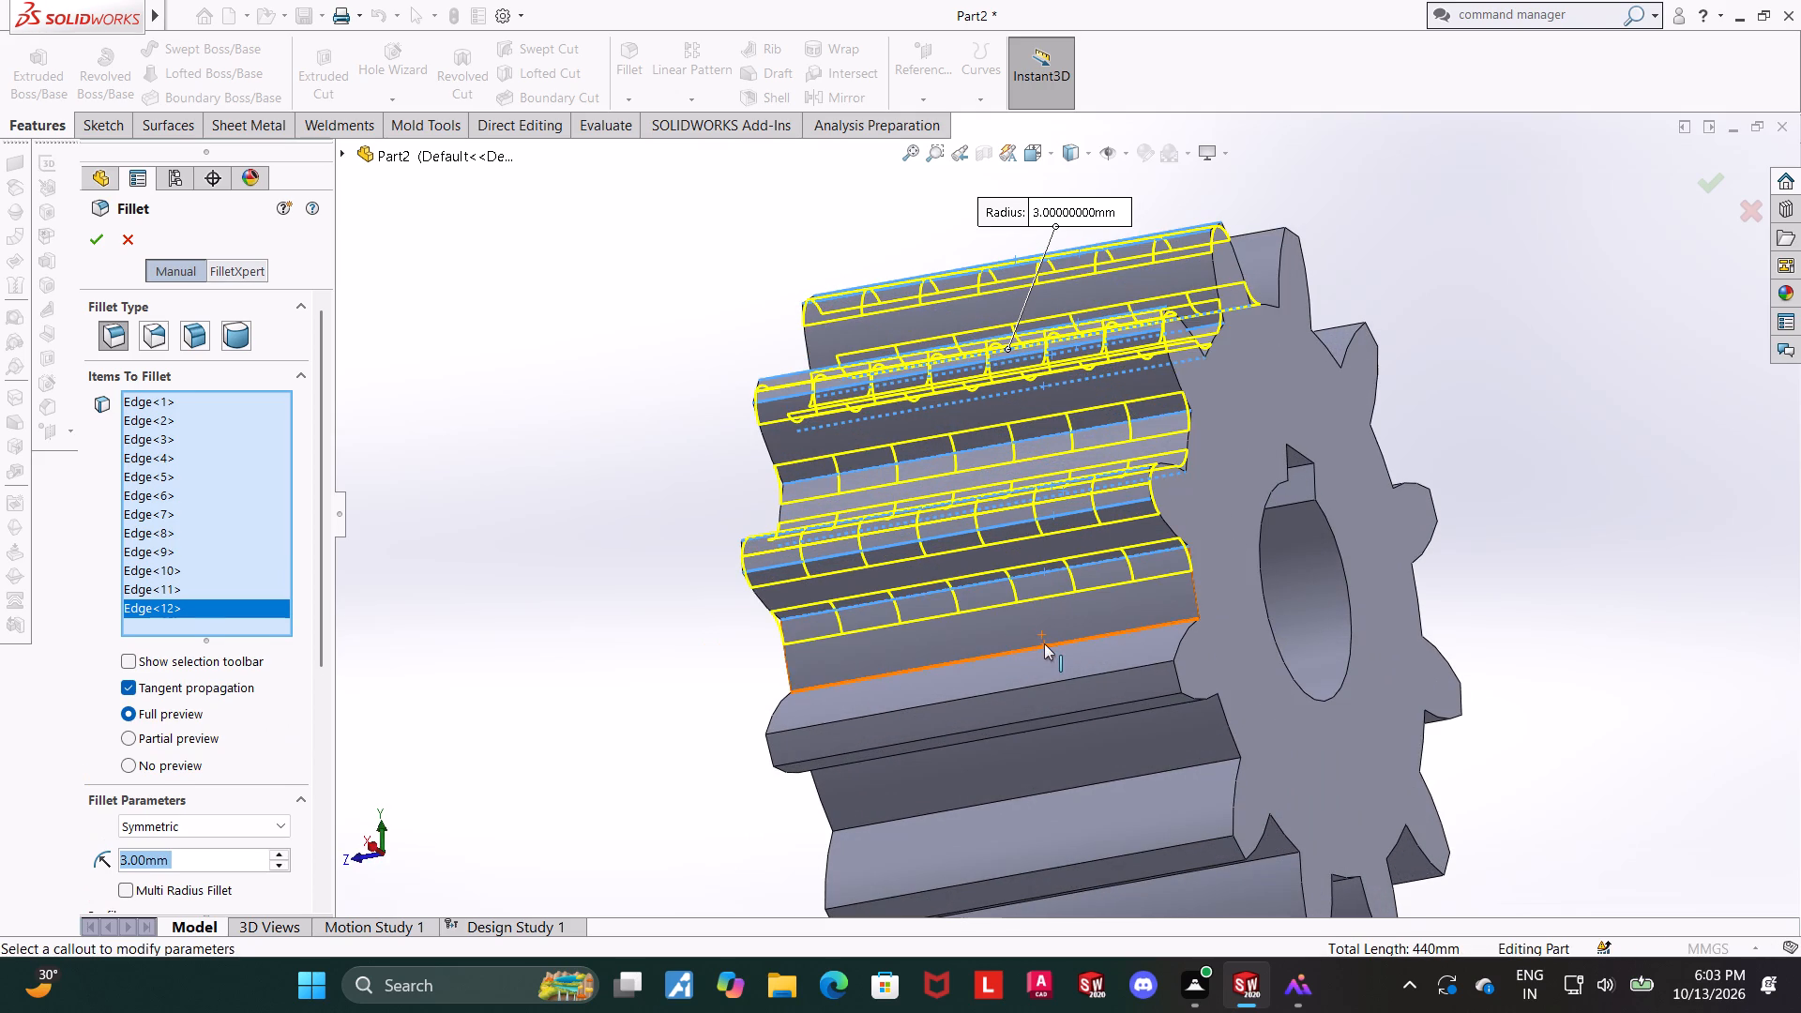
{"action": "left_click", "coordinate": [1044, 643]}
{"action": "left_click", "coordinate": [1044, 687]}
{"action": "left_click", "coordinate": [1047, 721]}
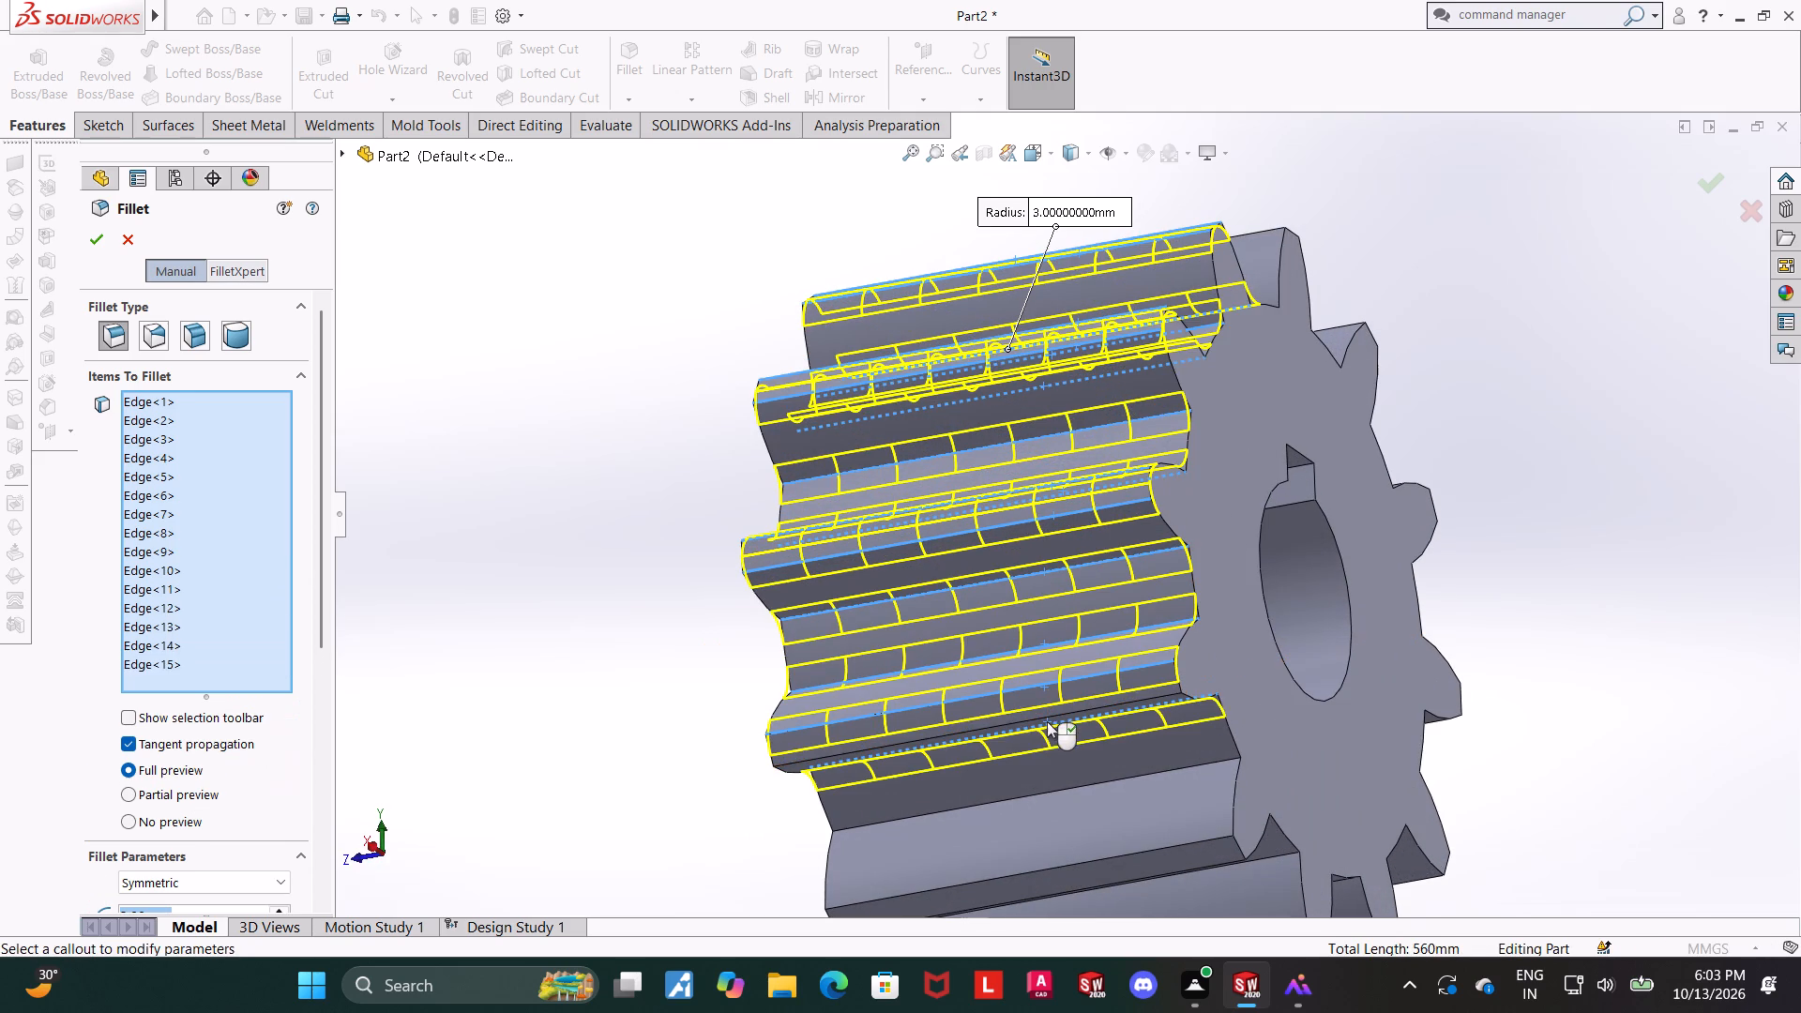
{"action": "middle_click_drag", "start_coordinate": [725, 731], "coordinate": [760, 567]}
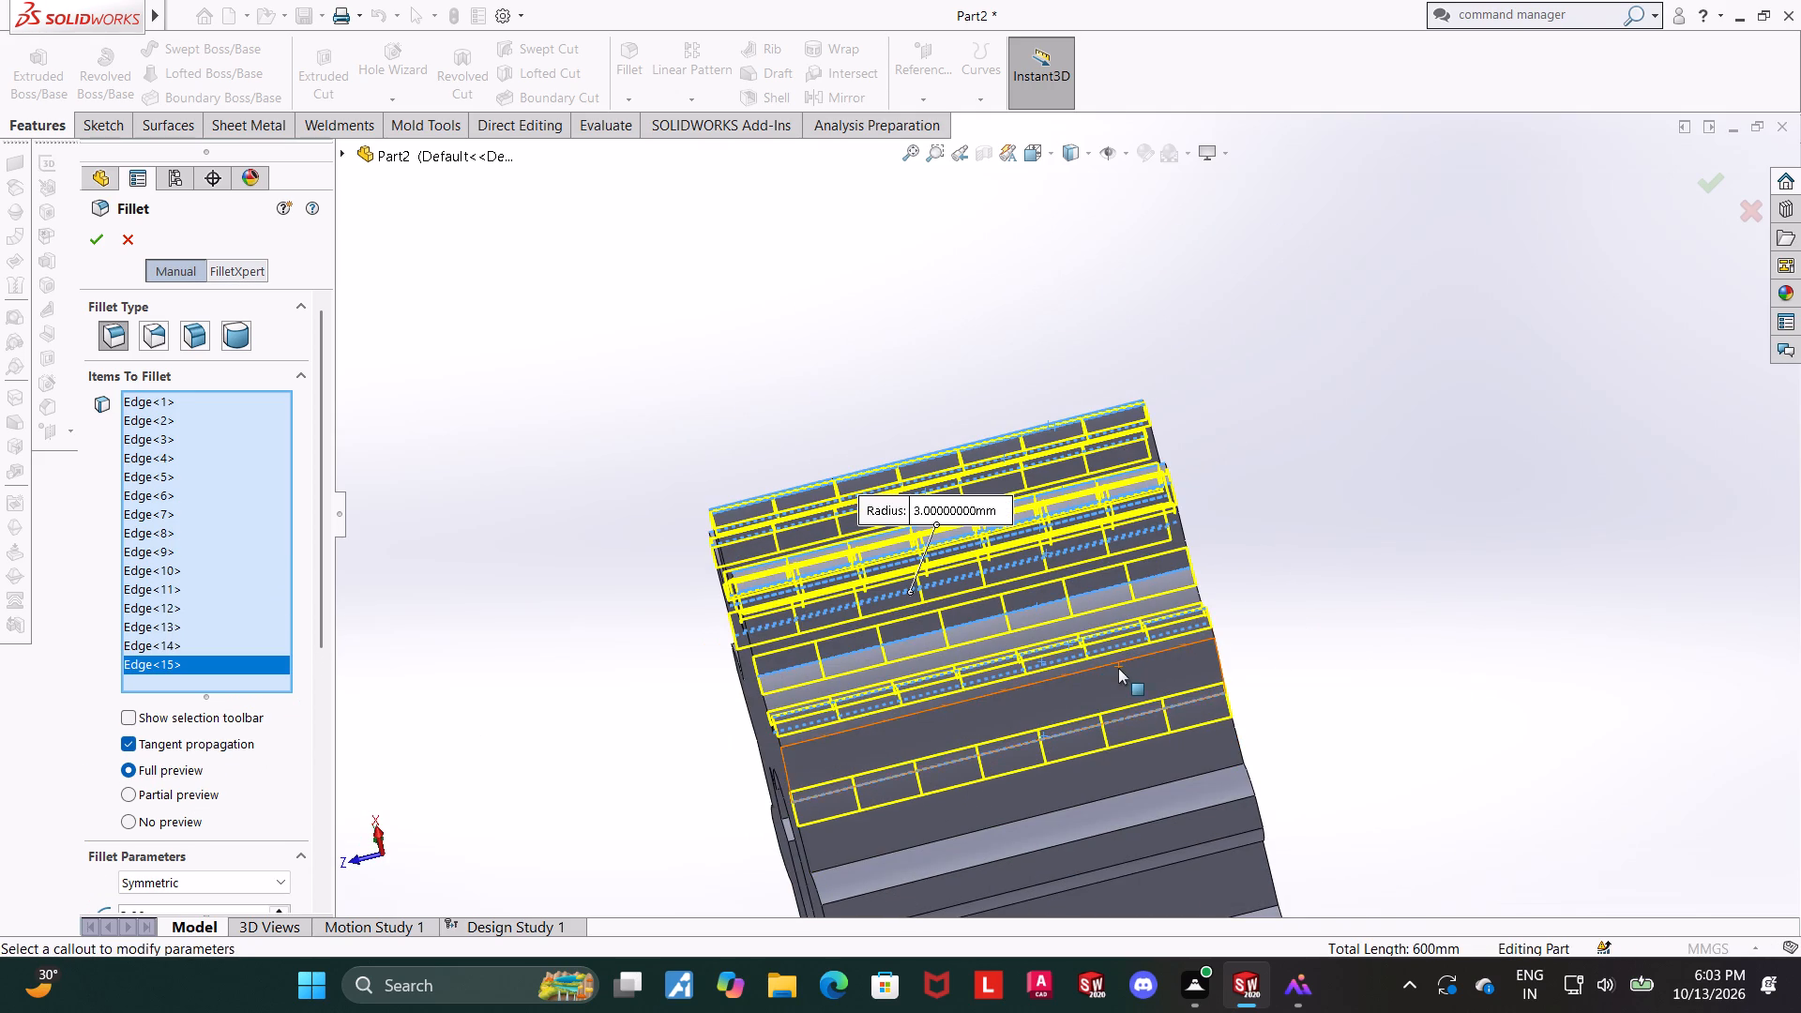
{"action": "left_click", "coordinate": [1117, 664]}
Add the near root edge and both tip edges of the fifth tooth, and apply the 3 mm fillet.
{"action": "scroll", "coordinate": [1101, 719], "scroll_direction": "up", "scroll_amount": 1}
{"action": "scroll", "coordinate": [1081, 734], "scroll_direction": "down", "scroll_amount": 4}
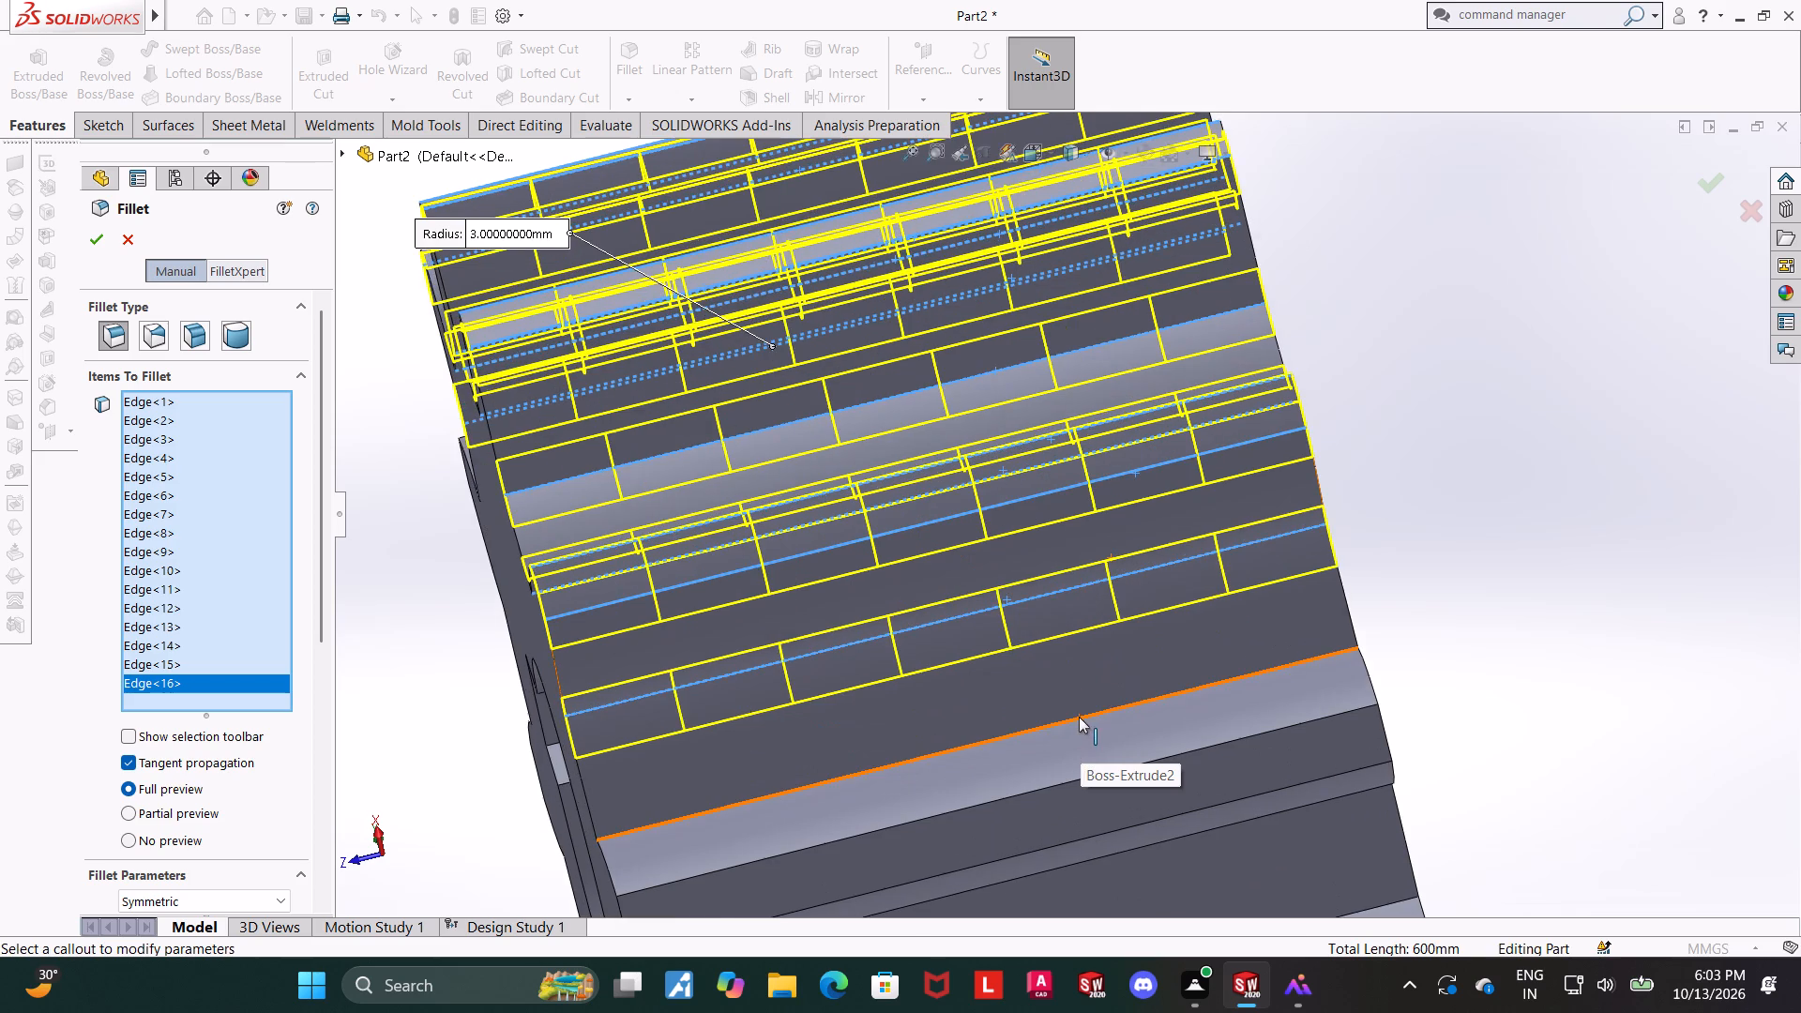
{"action": "left_click", "coordinate": [1079, 716]}
{"action": "scroll", "coordinate": [1080, 723], "scroll_direction": "up", "scroll_amount": 3}
{"action": "middle_click_drag", "start_coordinate": [1097, 698], "coordinate": [1162, 564]}
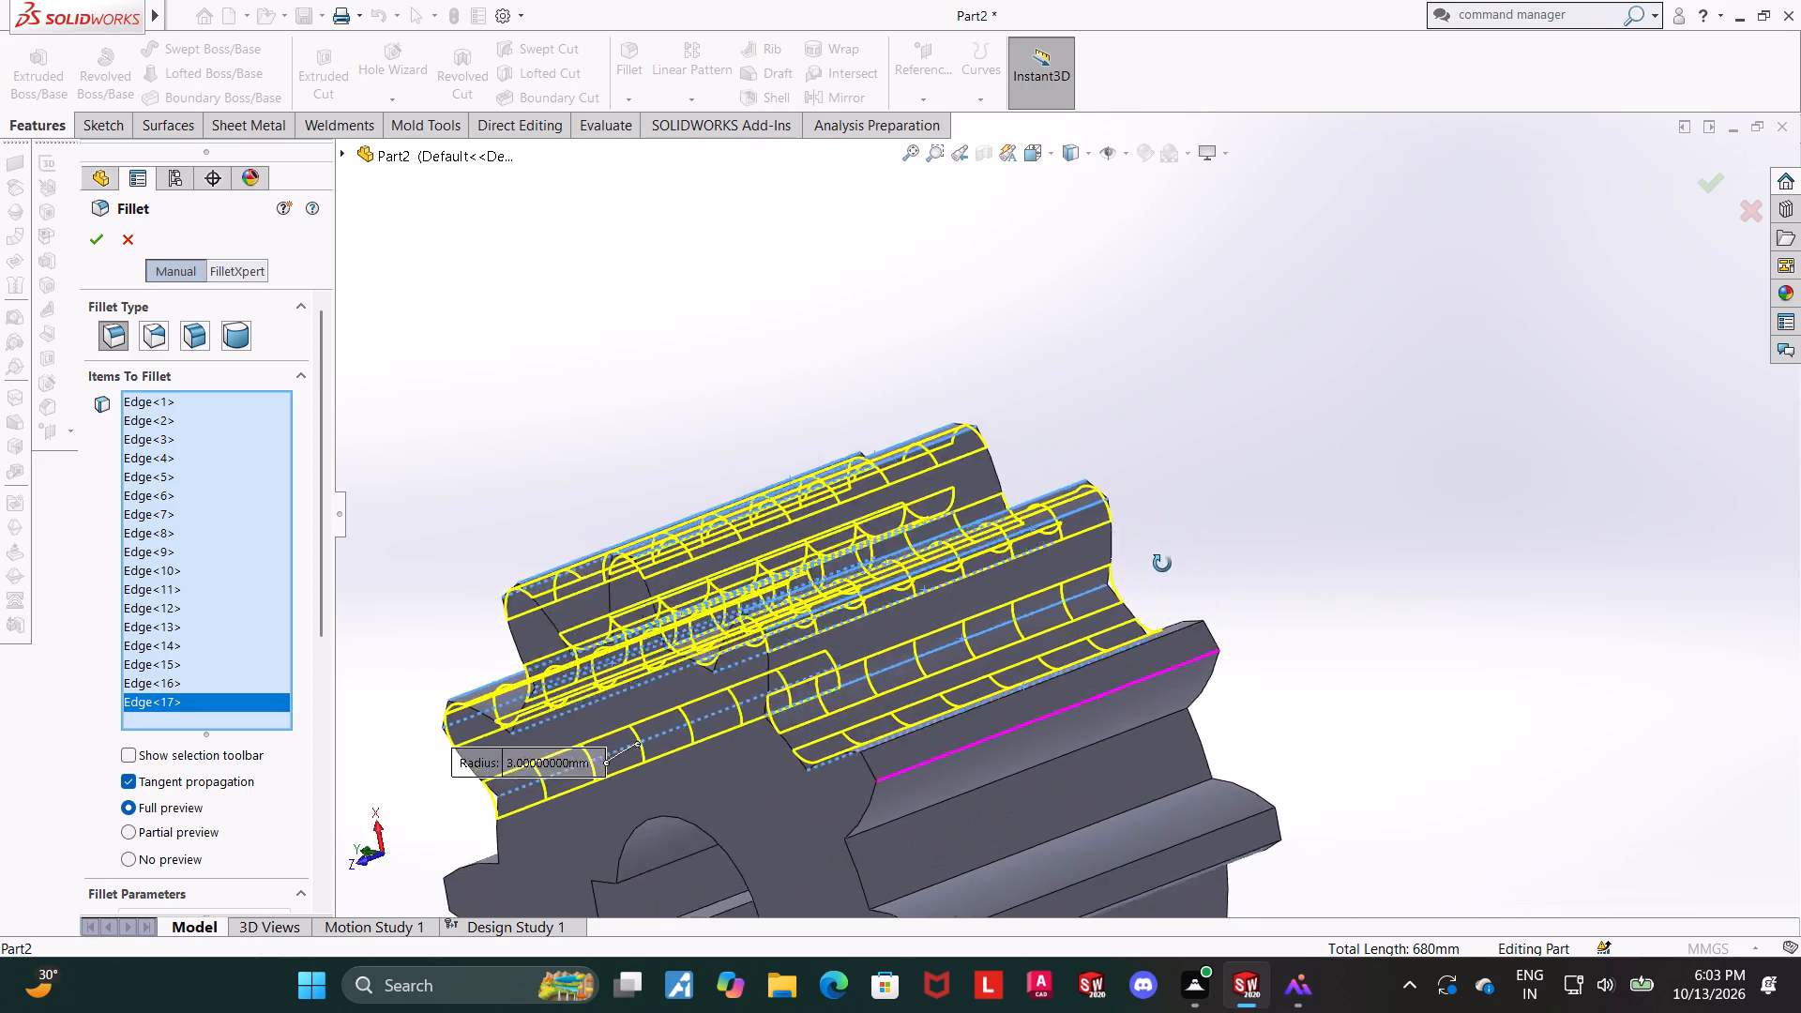
{"action": "middle_click_drag", "start_coordinate": [1162, 564], "coordinate": [1186, 584]}
{"action": "scroll", "coordinate": [1146, 624], "scroll_direction": "down", "scroll_amount": 2}
{"action": "left_click", "coordinate": [1144, 617]}
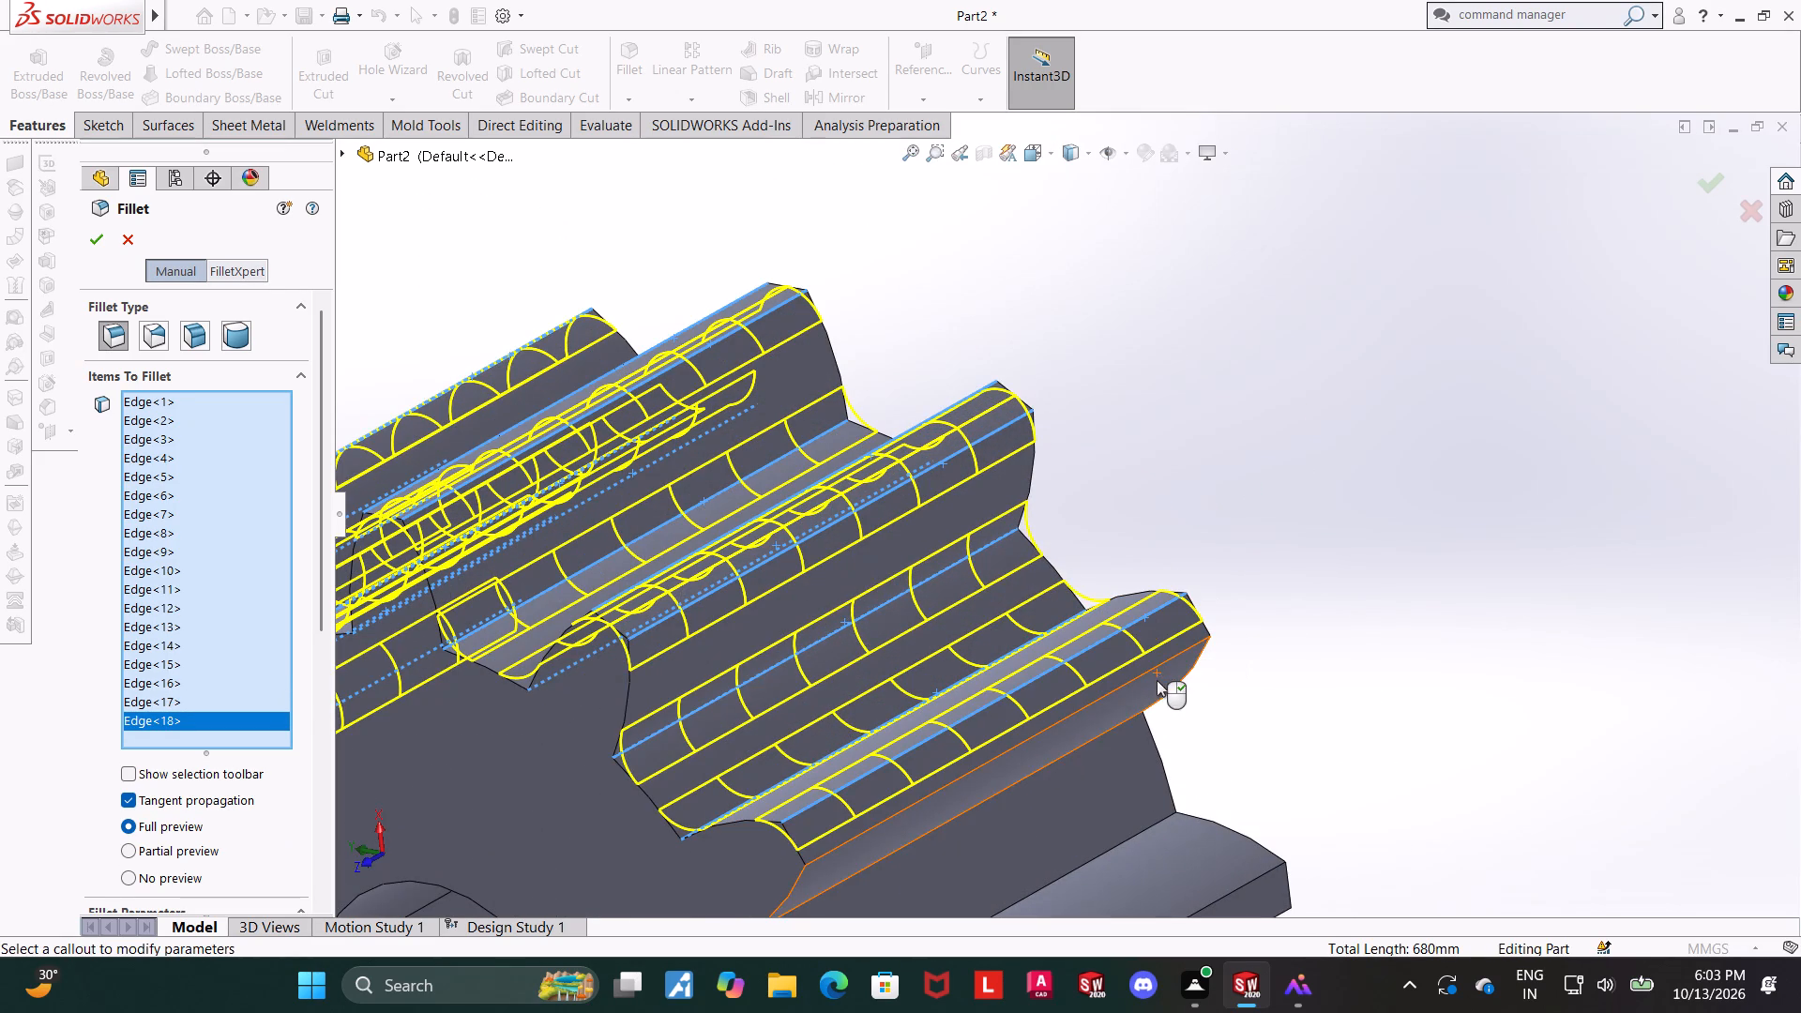
{"action": "left_click", "coordinate": [1155, 667]}
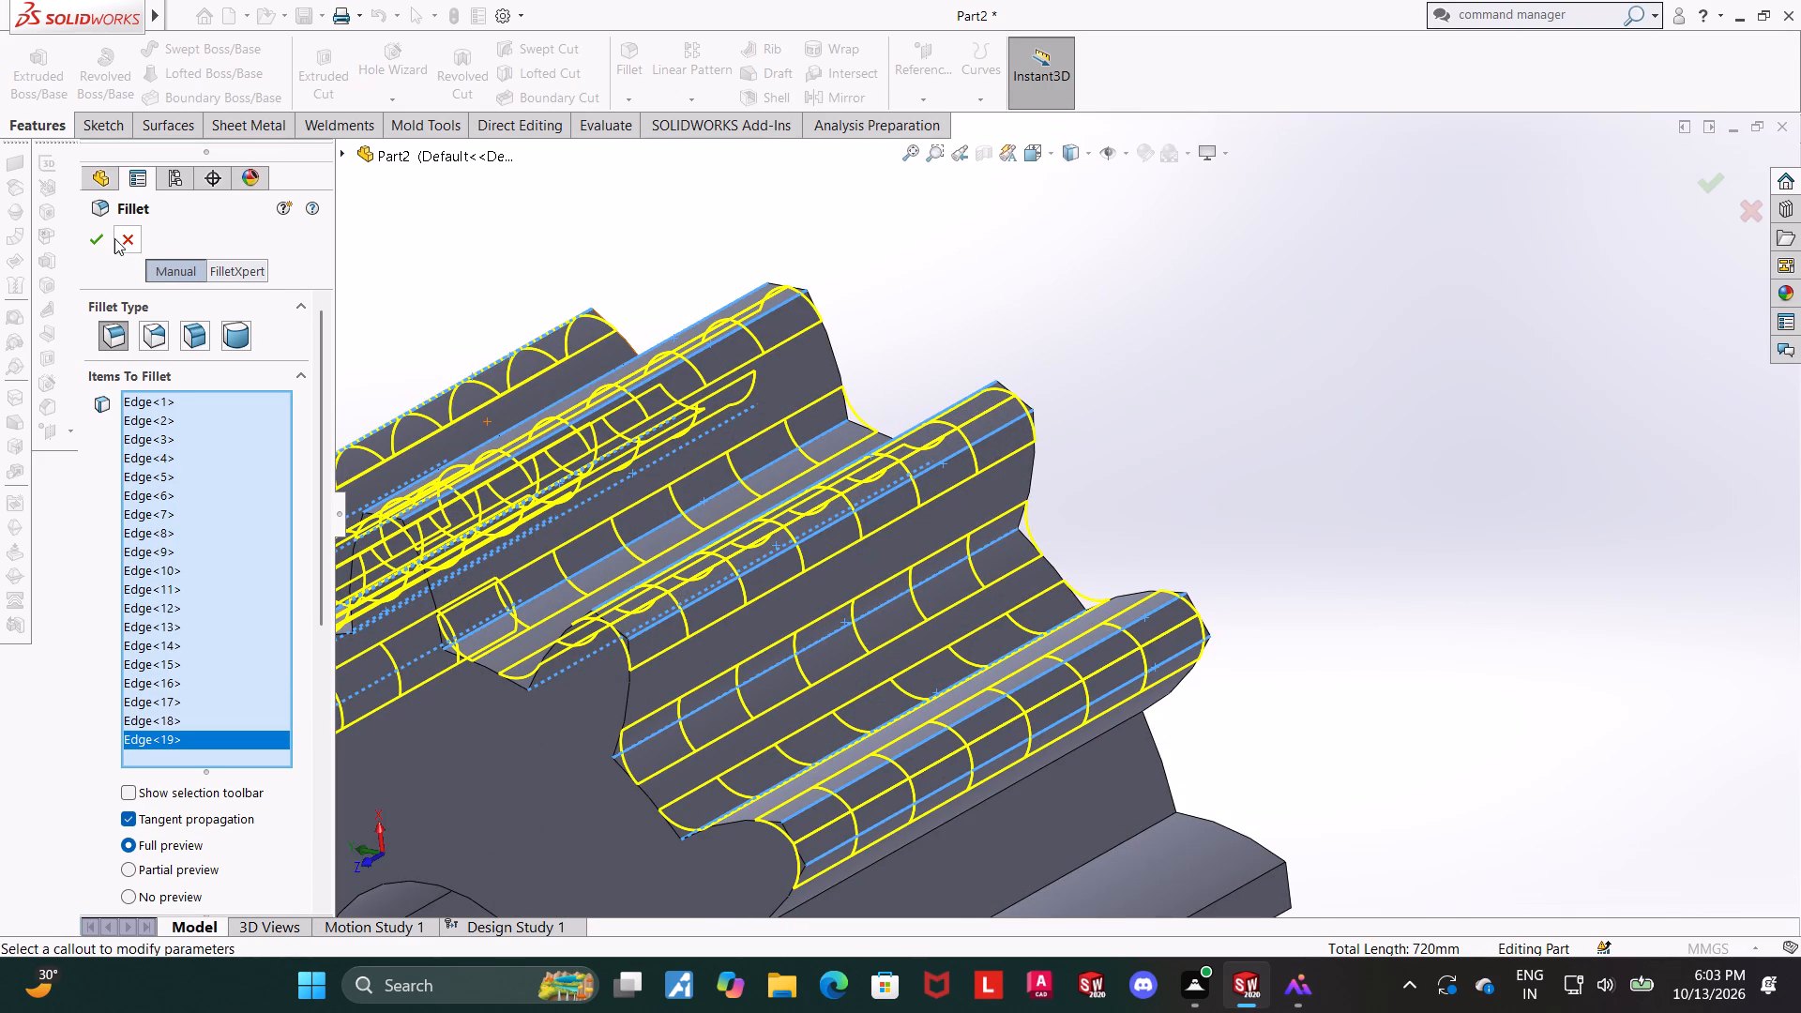
{"action": "left_click", "coordinate": [105, 237]}
Examine the gear from several angles to check which teeth are filleted and which still have sharp edges.
{"action": "scroll", "coordinate": [854, 402], "scroll_direction": "up", "scroll_amount": 3}
{"action": "middle_click_drag", "start_coordinate": [1164, 456], "coordinate": [870, 571]}
{"action": "scroll", "coordinate": [1159, 459], "scroll_direction": "up", "scroll_amount": 1}
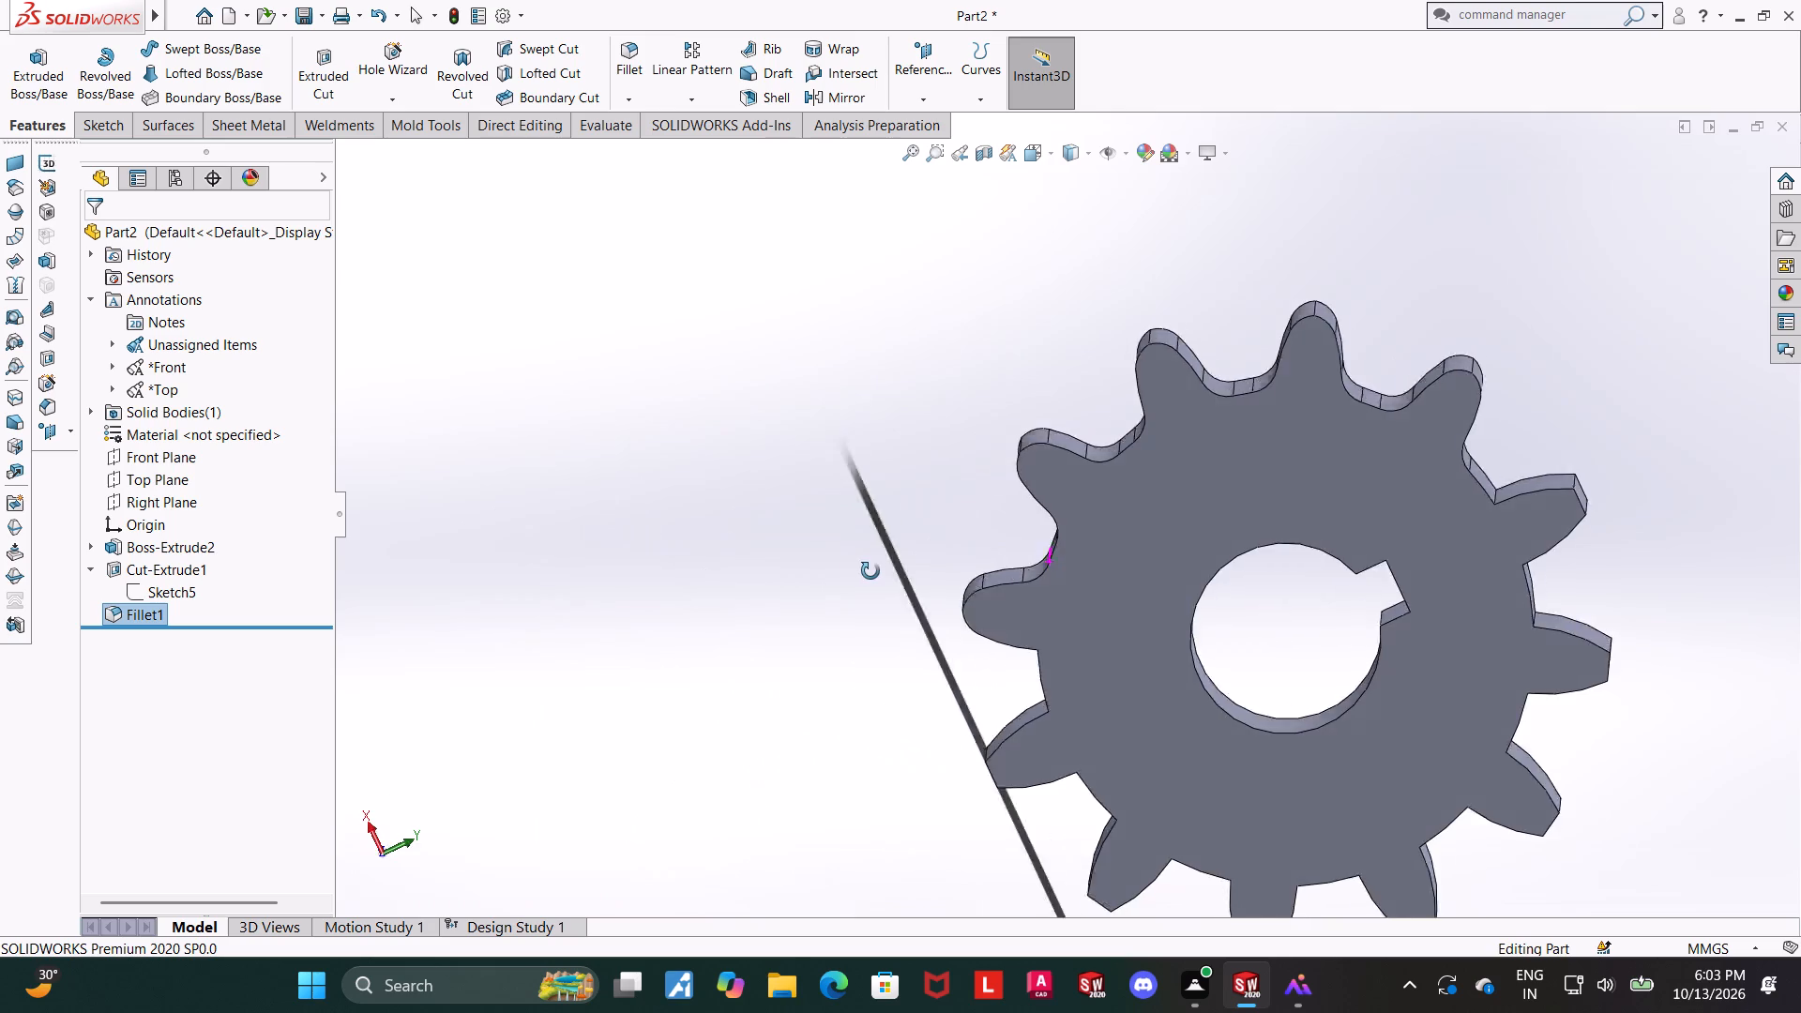
{"action": "middle_click_drag", "start_coordinate": [870, 571], "coordinate": [923, 557]}
{"action": "scroll", "coordinate": [1041, 607], "scroll_direction": "up", "scroll_amount": 1}
{"action": "scroll", "coordinate": [1362, 570], "scroll_direction": "up", "scroll_amount": 2}
{"action": "scroll", "coordinate": [1400, 474], "scroll_direction": "up", "scroll_amount": 1}
{"action": "middle_click_drag", "start_coordinate": [1400, 474], "coordinate": [1298, 555]}
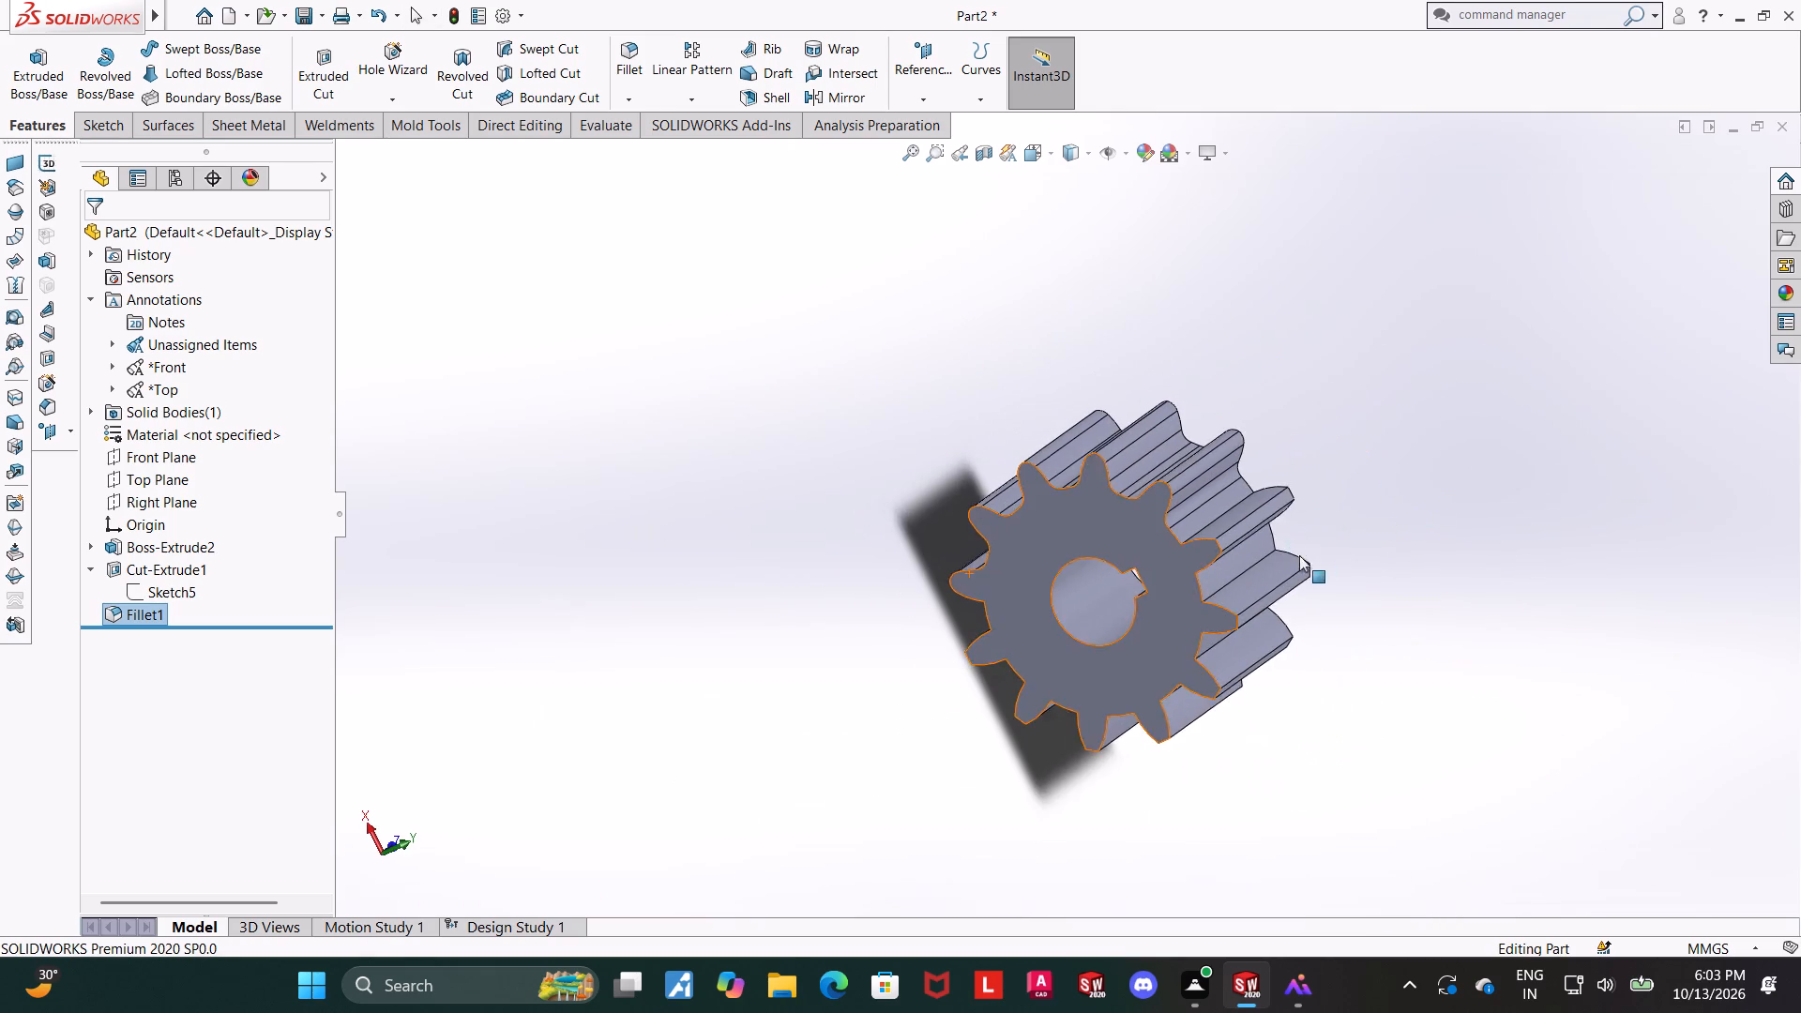
{"action": "scroll", "coordinate": [1328, 493], "scroll_direction": "down", "scroll_amount": 3}
{"action": "scroll", "coordinate": [1126, 474], "scroll_direction": "down", "scroll_amount": 4}
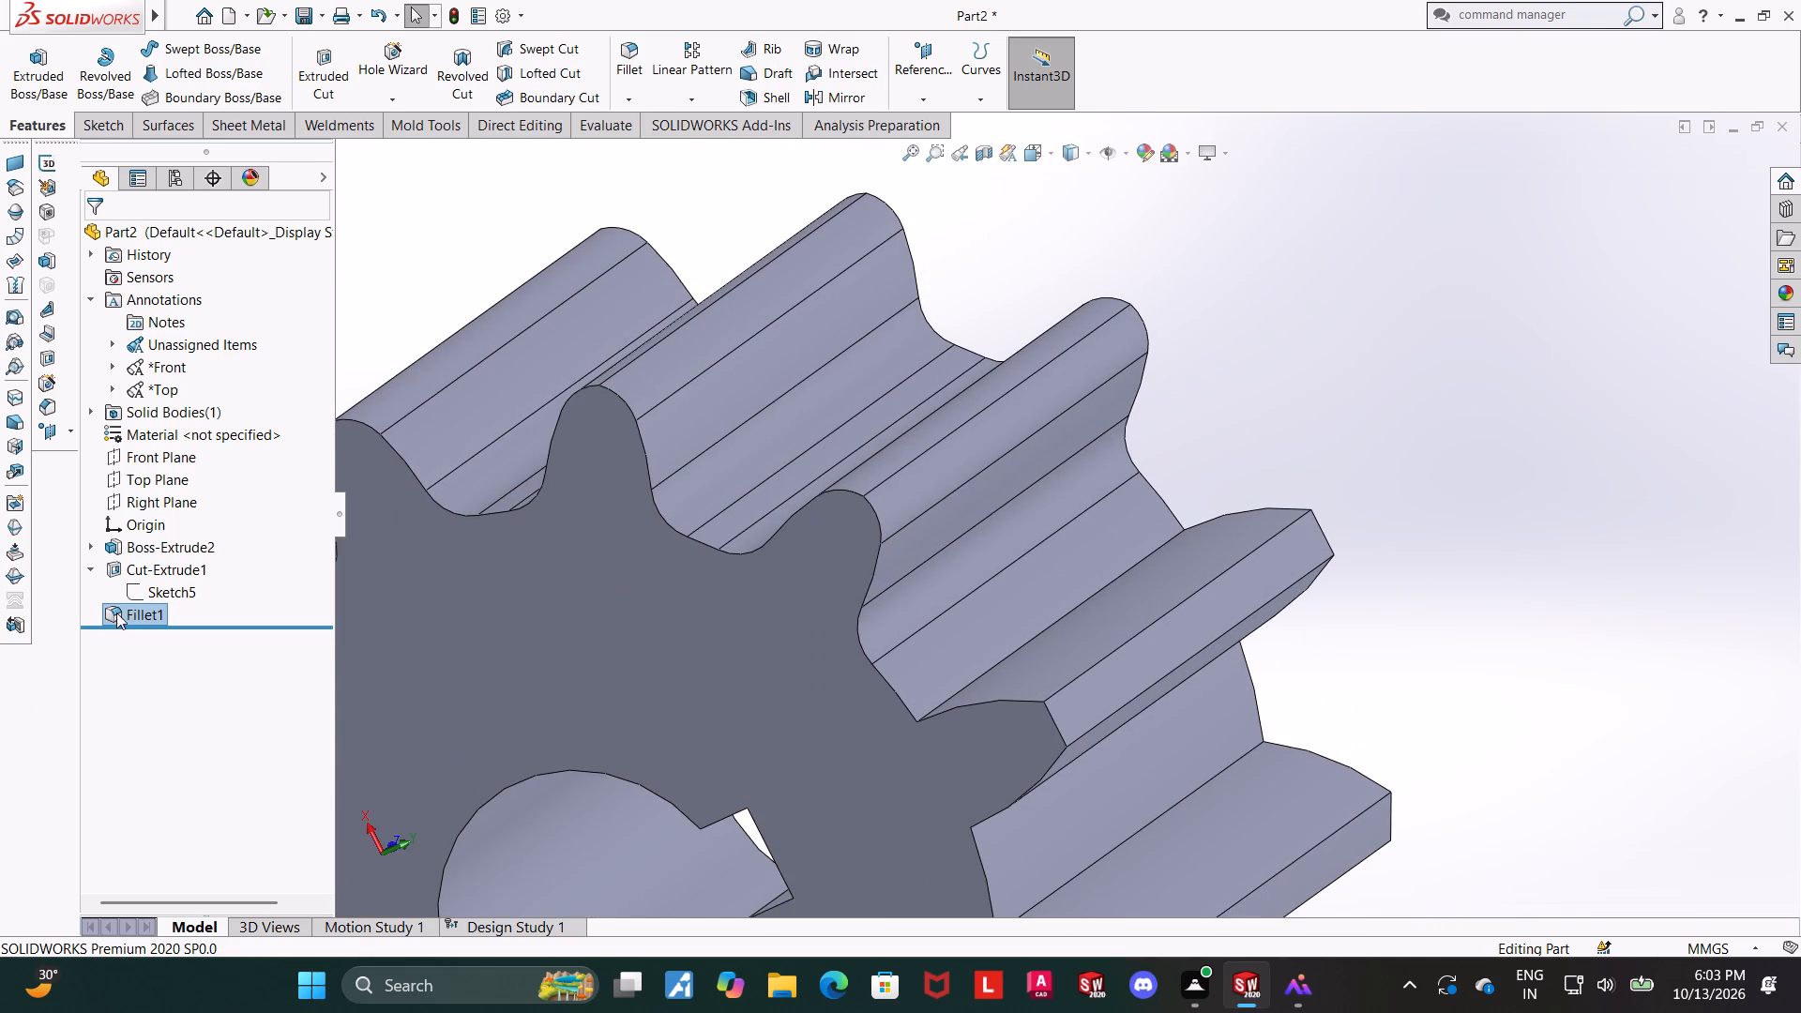
Reopen Fillet1 for editing and add both root and both tip edges of the sharp tooth beside the first filleted one.
{"action": "left_click", "coordinate": [117, 611]}
{"action": "left_click", "coordinate": [144, 552]}
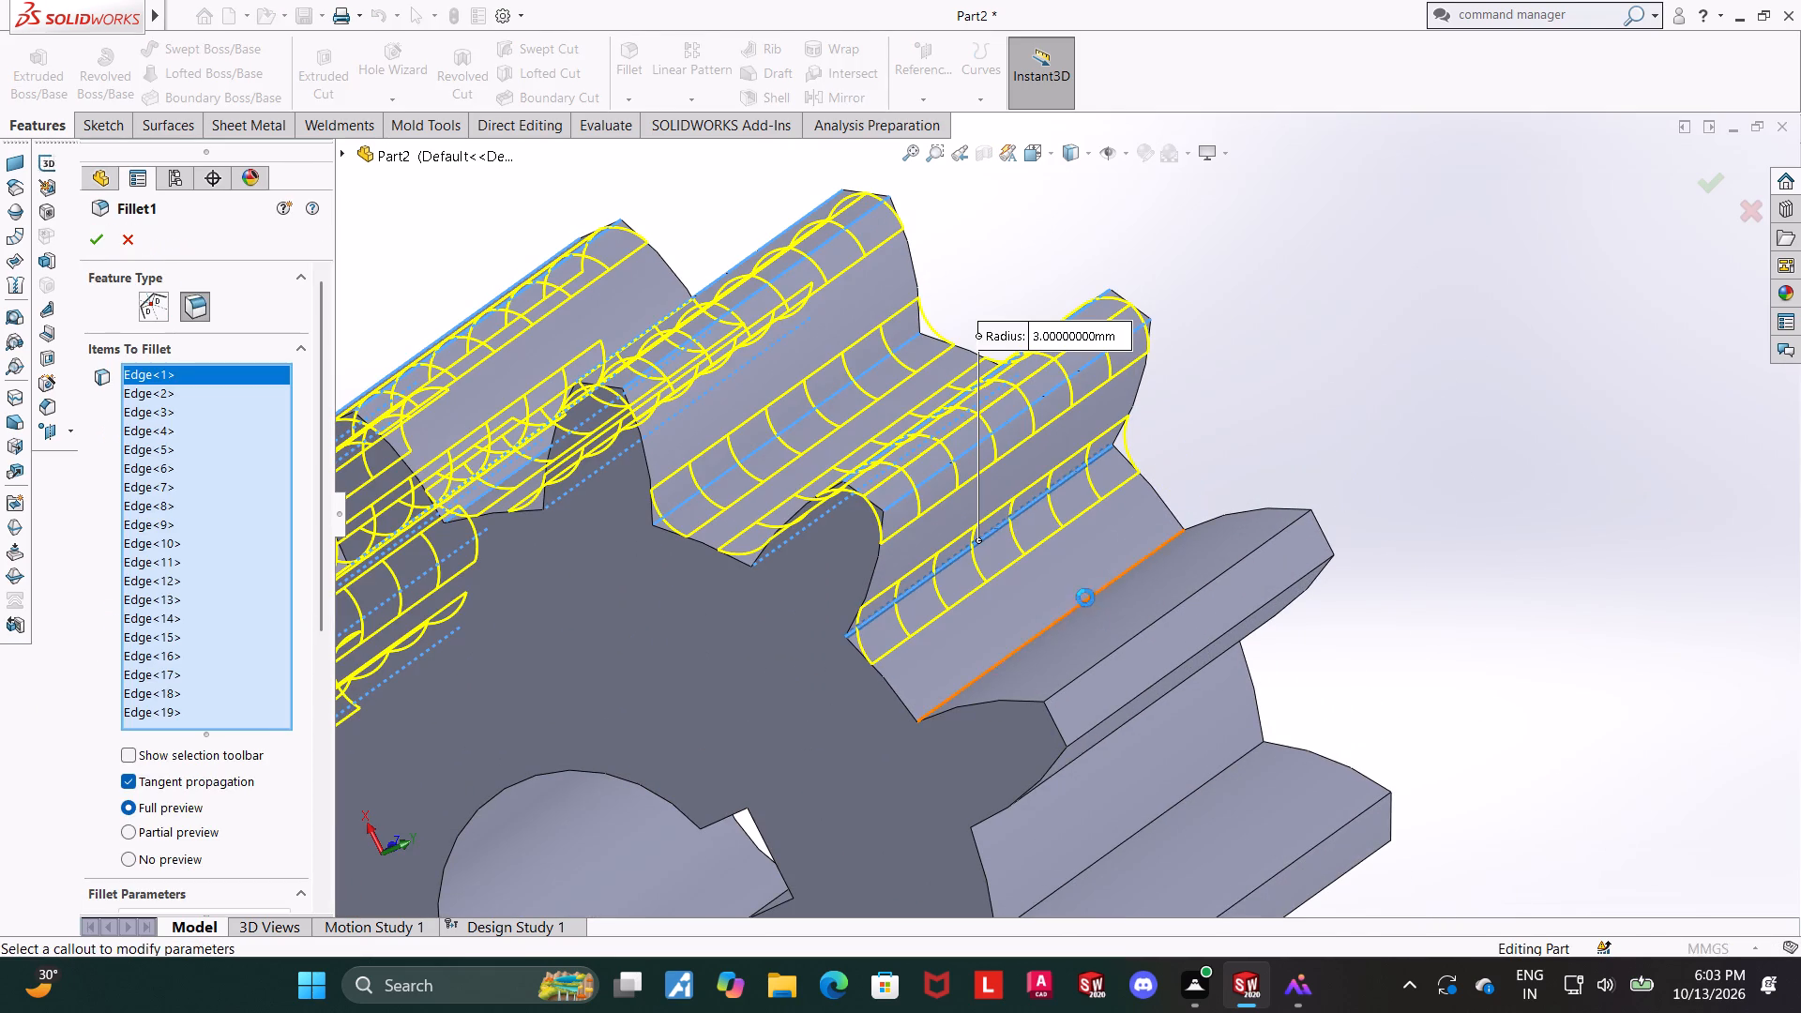
{"action": "left_click", "coordinate": [1085, 597]}
{"action": "left_click", "coordinate": [1144, 628]}
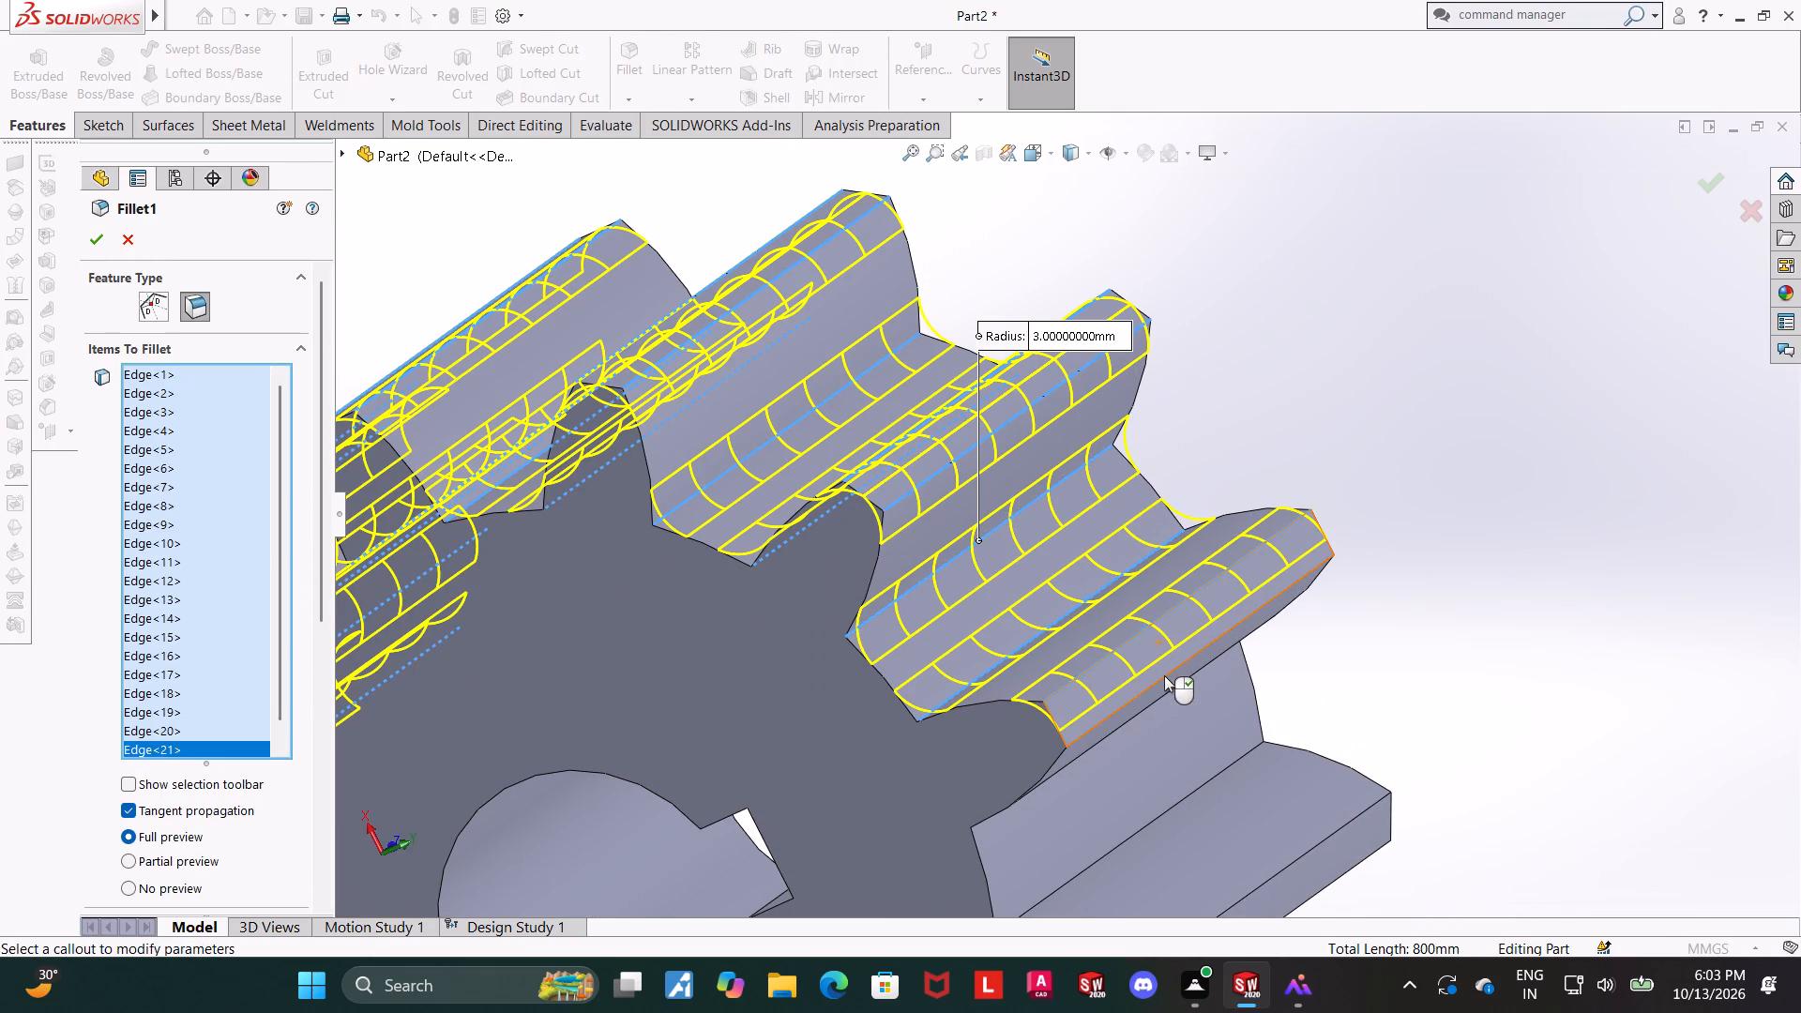
{"action": "left_click", "coordinate": [1164, 675]}
{"action": "scroll", "coordinate": [1272, 786], "scroll_direction": "up", "scroll_amount": 3}
{"action": "middle_click_drag", "start_coordinate": [1254, 757], "coordinate": [1225, 668]}
{"action": "left_click", "coordinate": [1160, 615]}
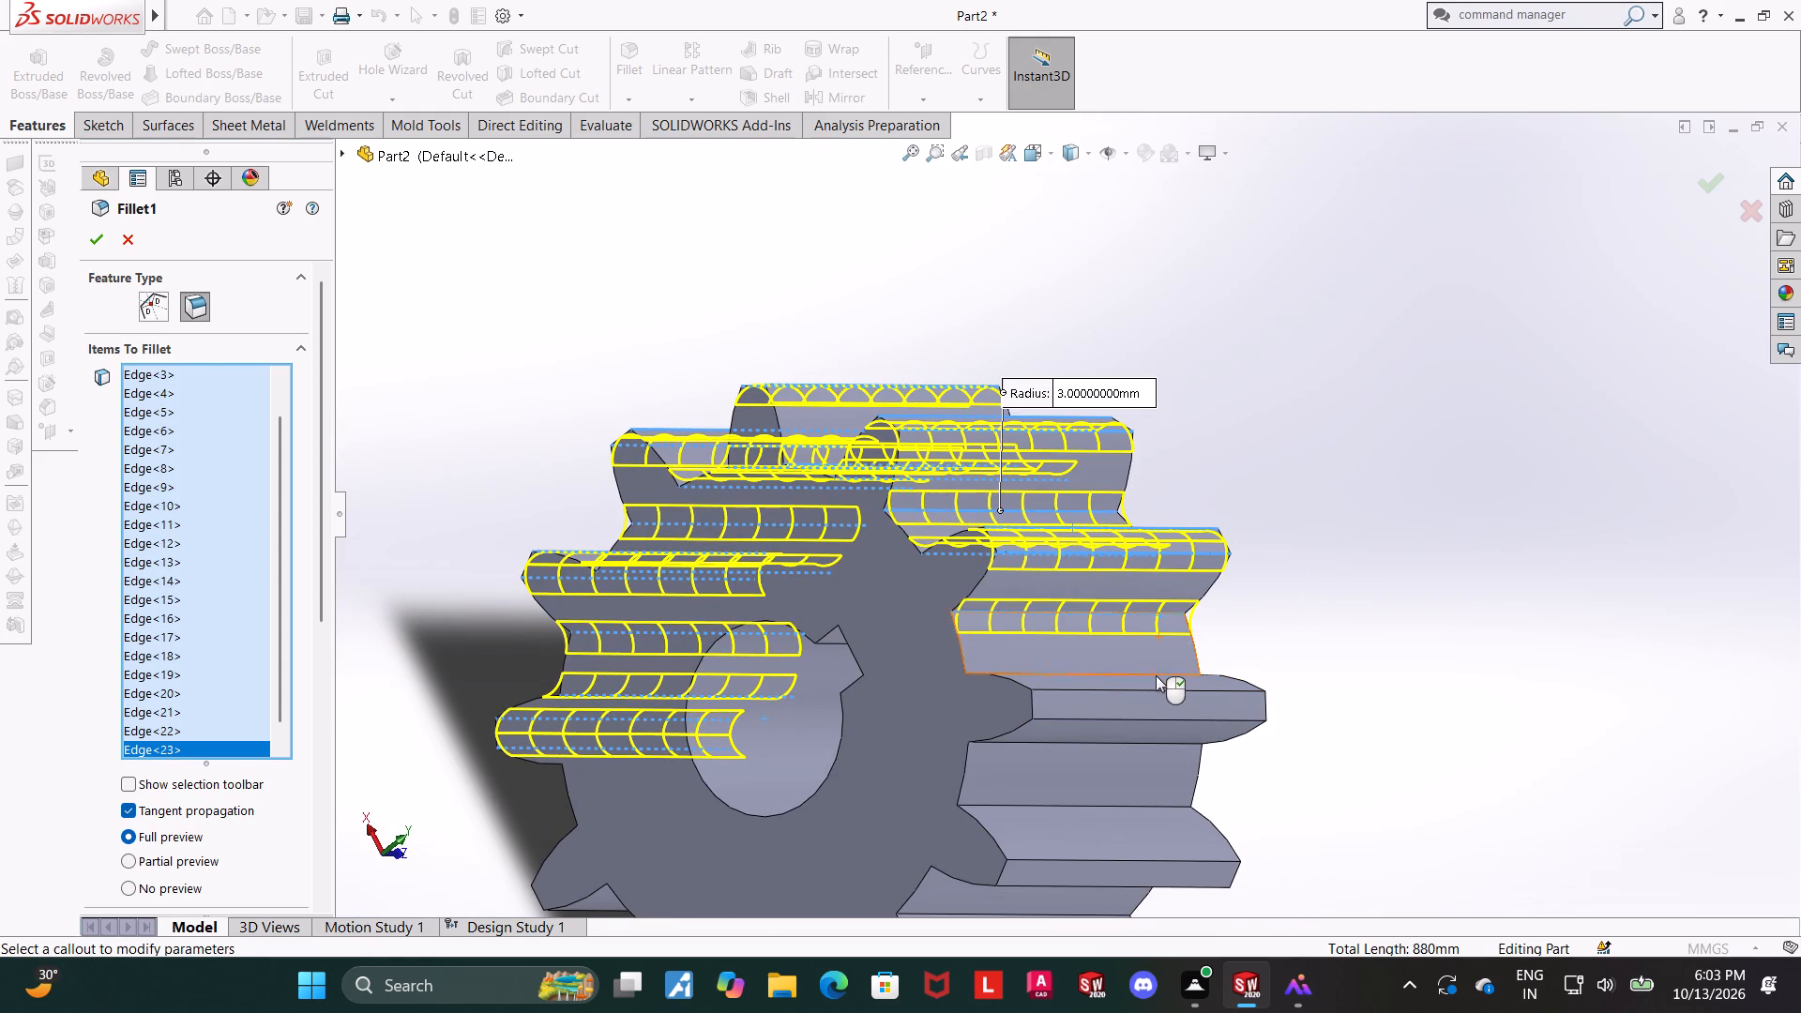
Add both root and both tip edges of each of the following two sharp teeth to the fillet selection.
{"action": "left_click", "coordinate": [1155, 673]}
{"action": "left_click", "coordinate": [1170, 692]}
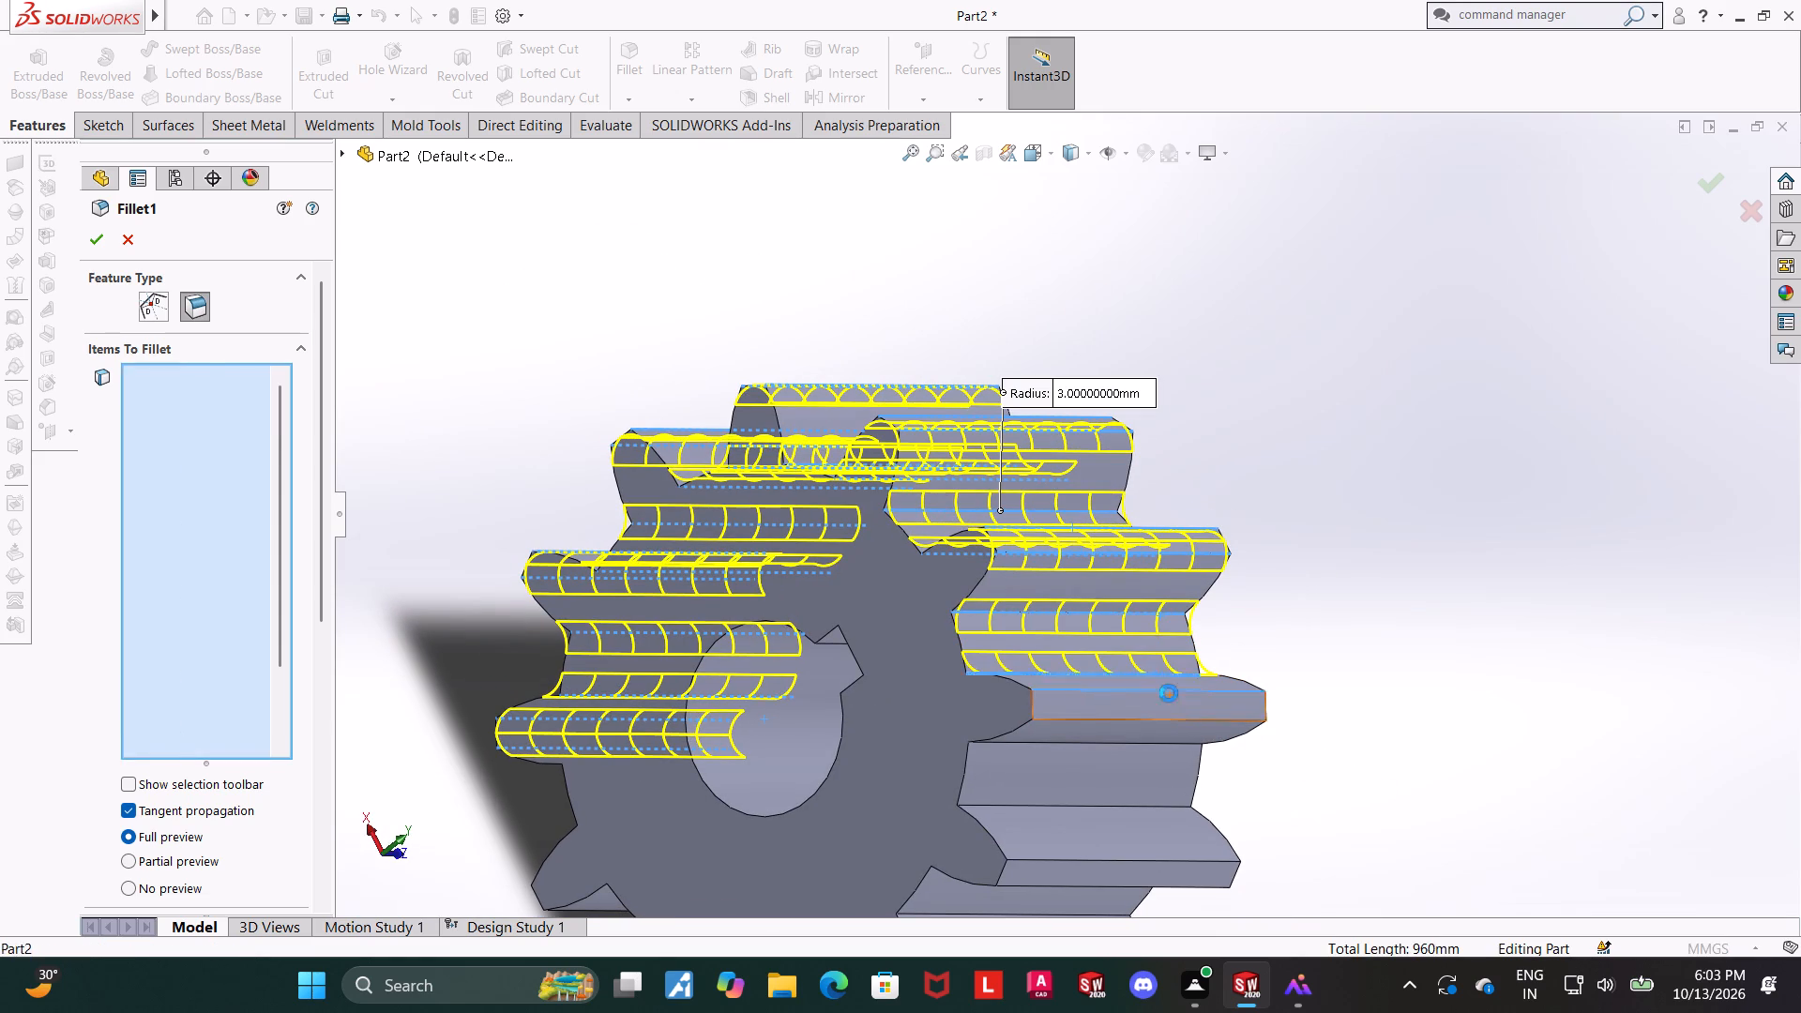
{"action": "left_click", "coordinate": [1169, 718]}
{"action": "left_click", "coordinate": [1122, 745]}
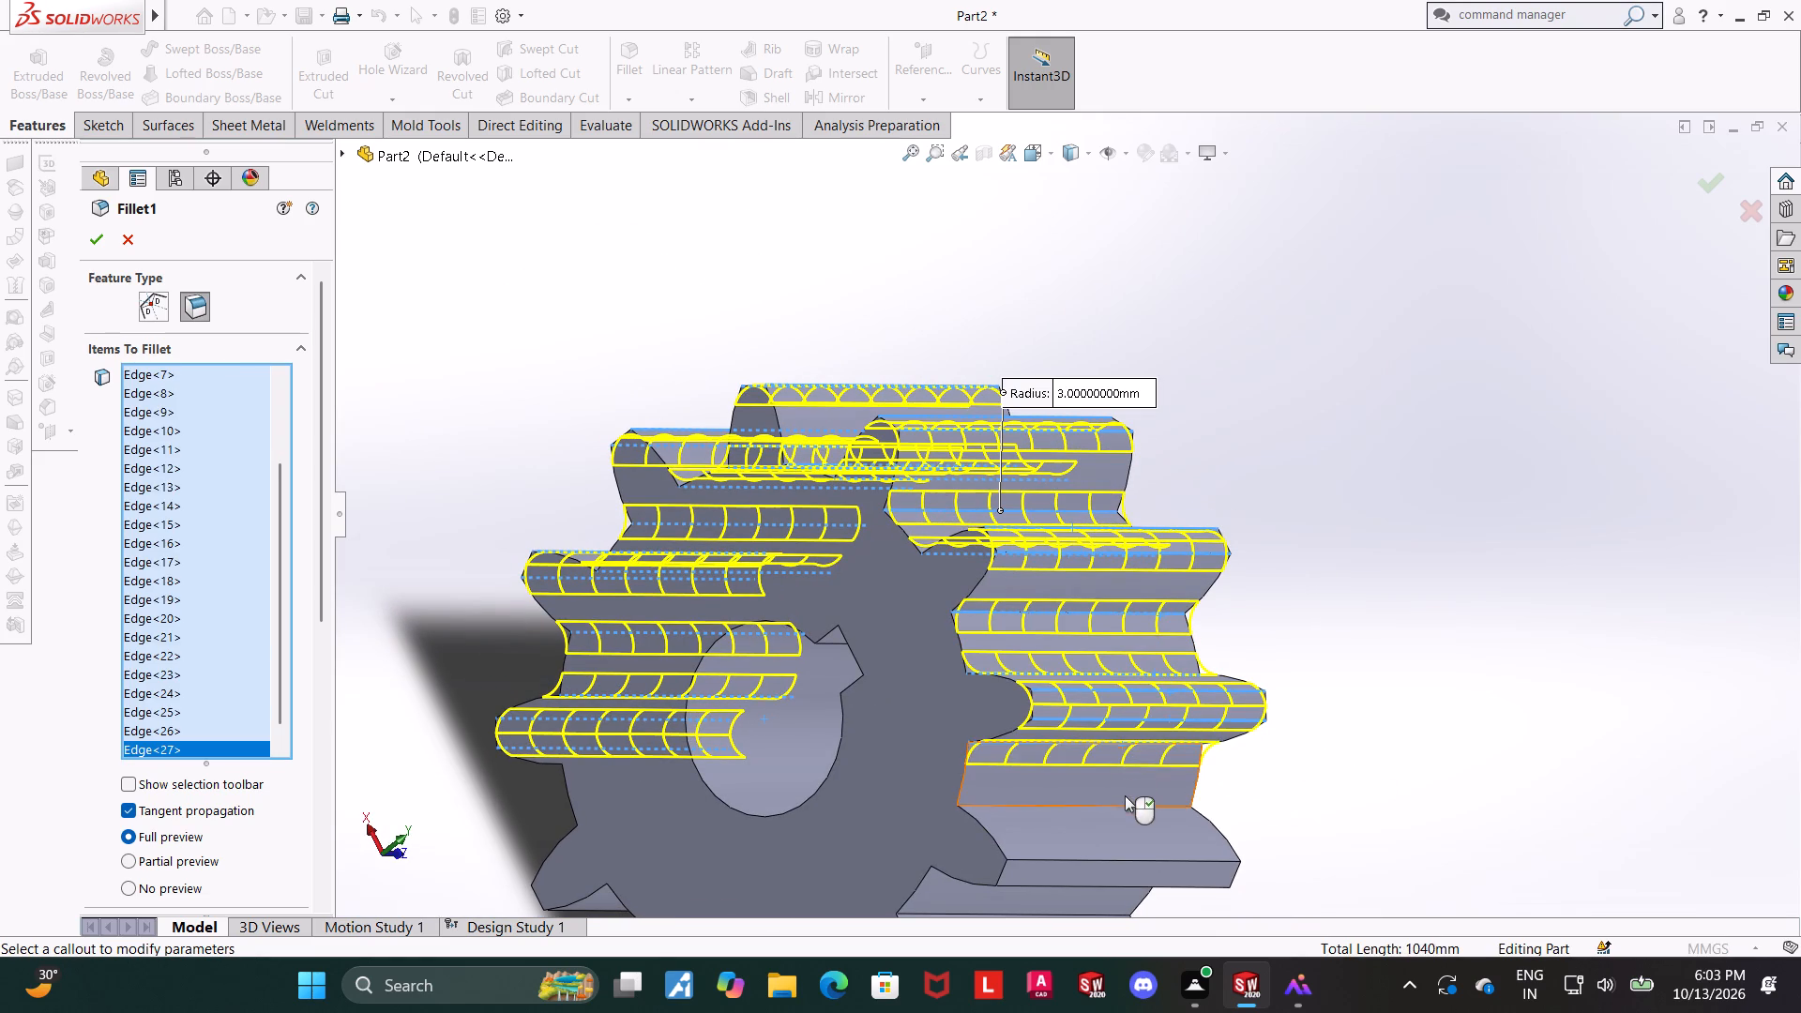
{"action": "left_click", "coordinate": [1126, 809]}
{"action": "left_click", "coordinate": [1132, 858]}
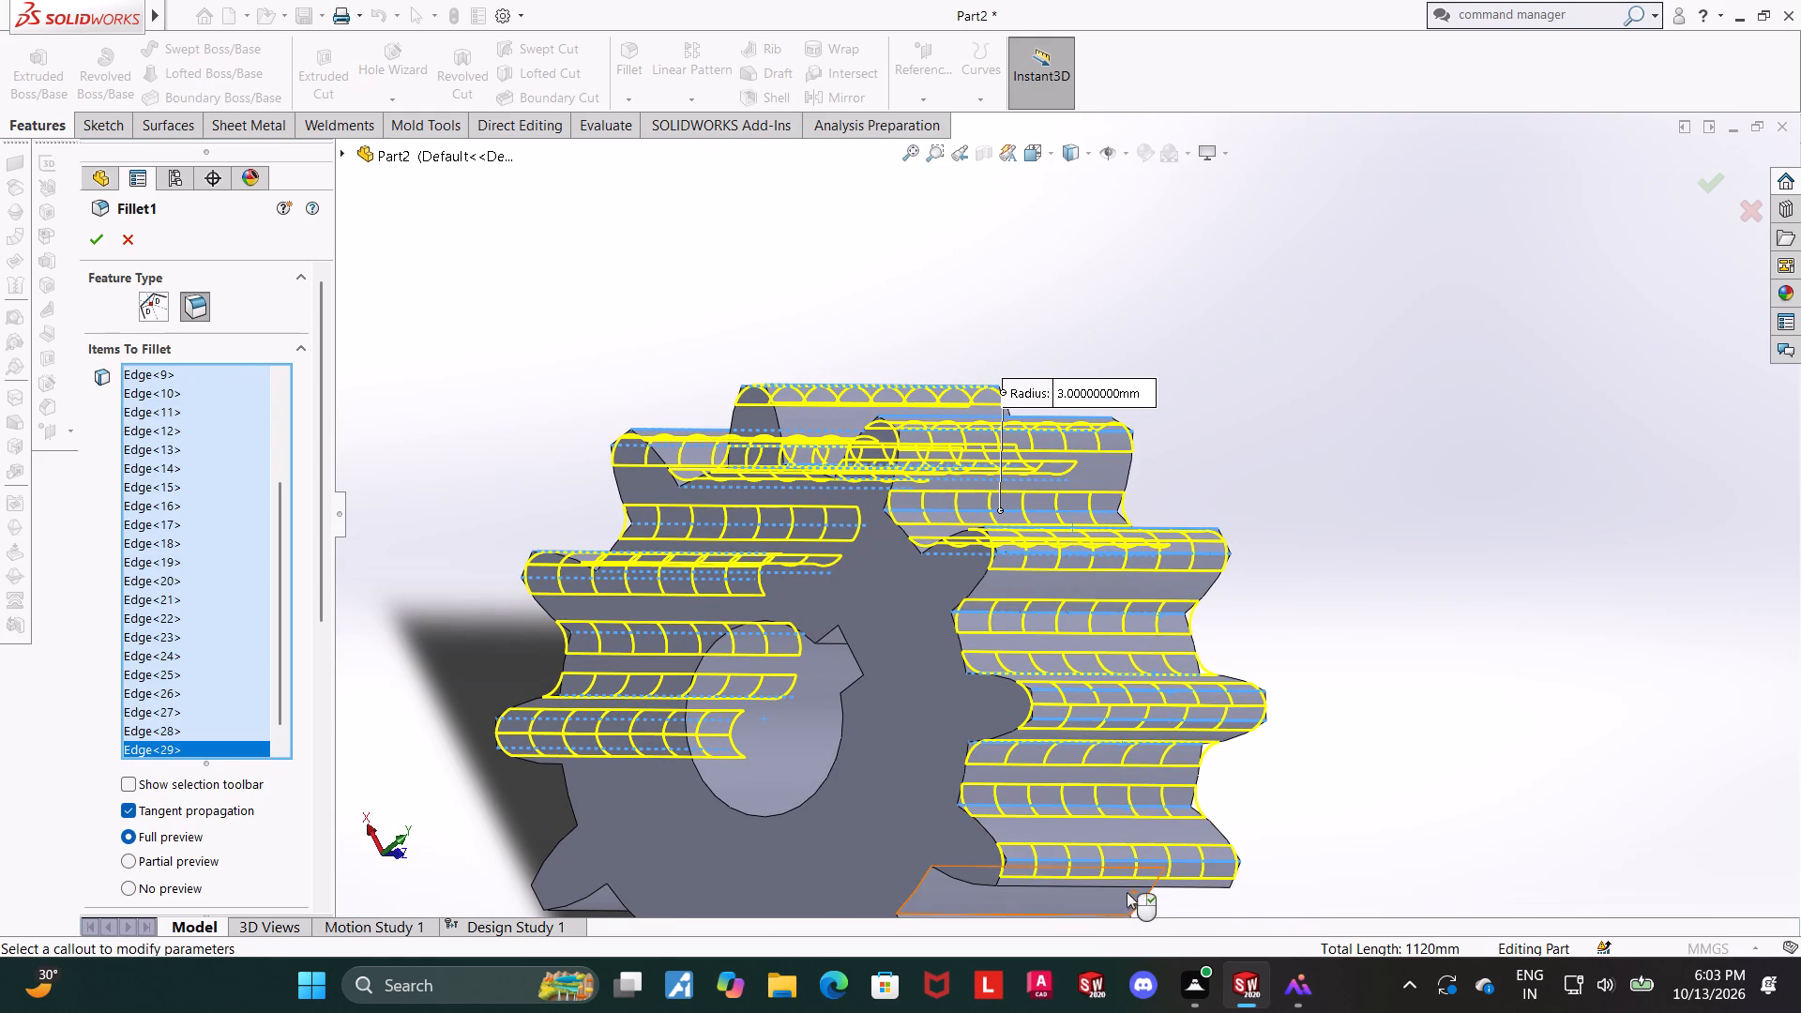
{"action": "middle_click_drag", "start_coordinate": [1214, 853], "coordinate": [1229, 673]}
{"action": "scroll", "coordinate": [1228, 675], "scroll_direction": "up", "scroll_amount": 2}
{"action": "scroll", "coordinate": [1084, 760], "scroll_direction": "down", "scroll_amount": 5}
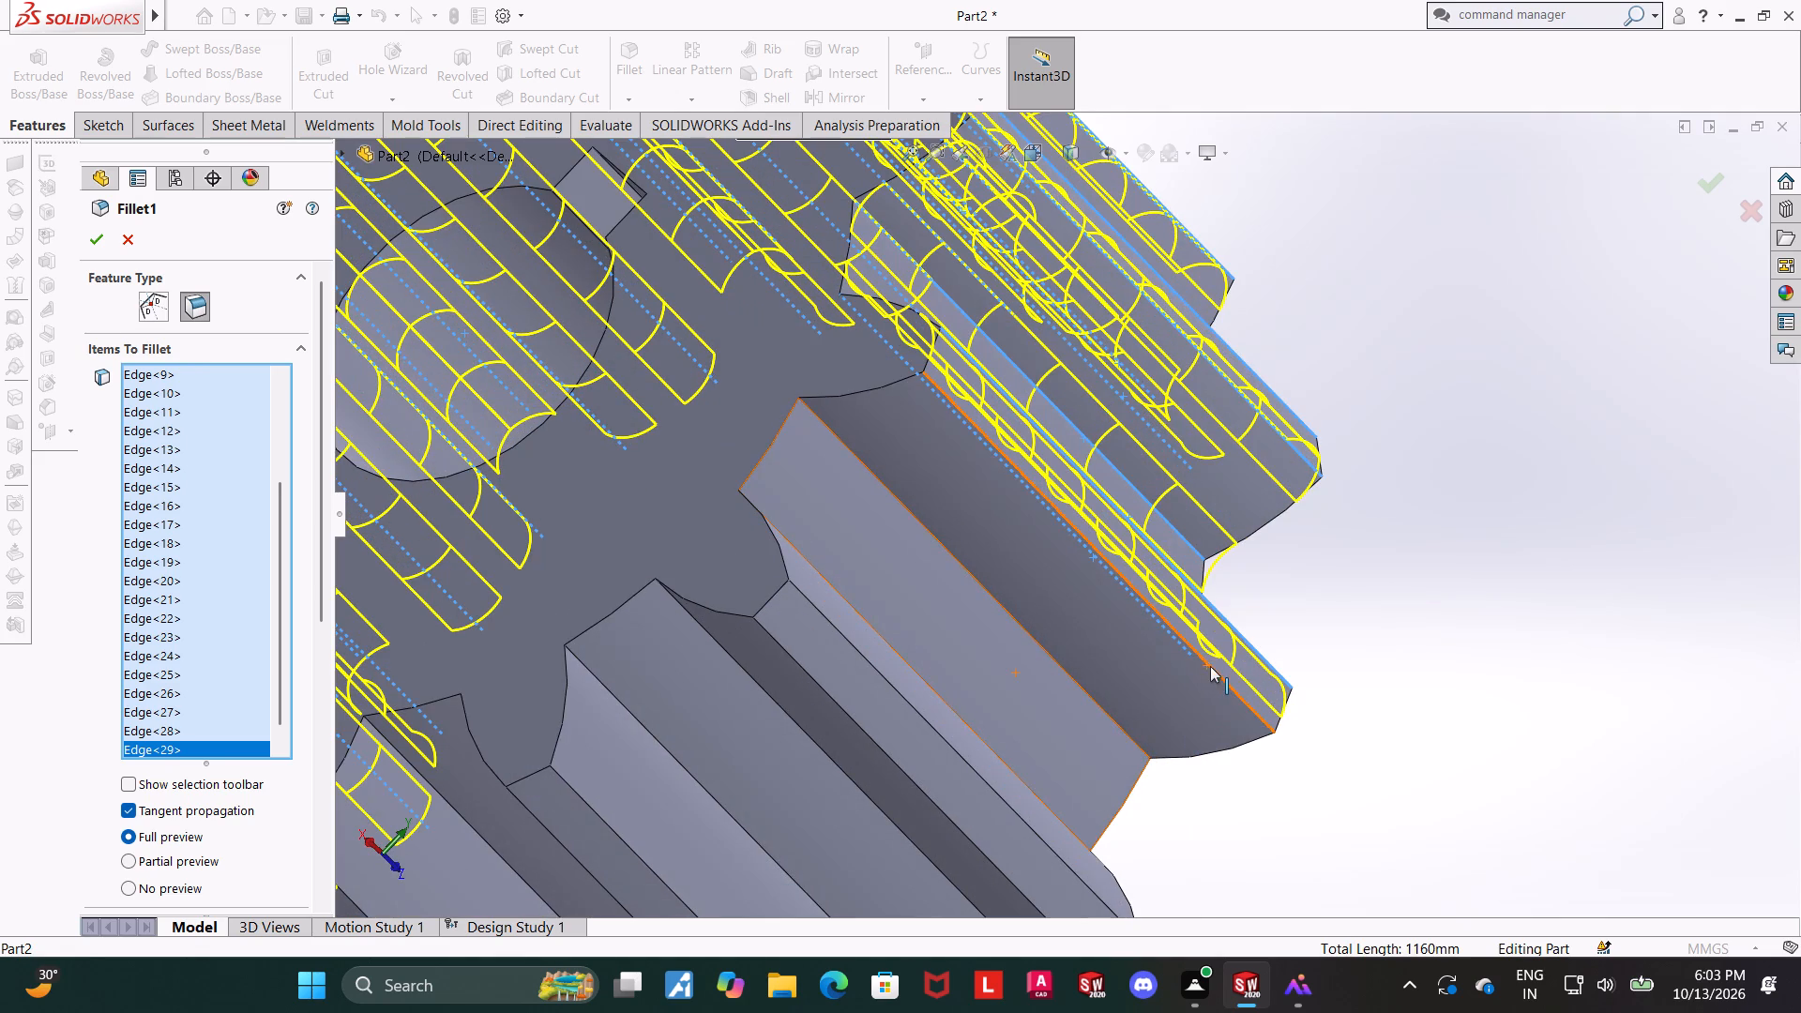
{"action": "left_click", "coordinate": [1210, 666]}
{"action": "left_click", "coordinate": [1100, 703]}
Add the root and tip edges on both sides of another two consecutive sharp teeth to the fillet selection.
{"action": "middle_click_drag", "start_coordinate": [1095, 712], "coordinate": [1055, 776]}
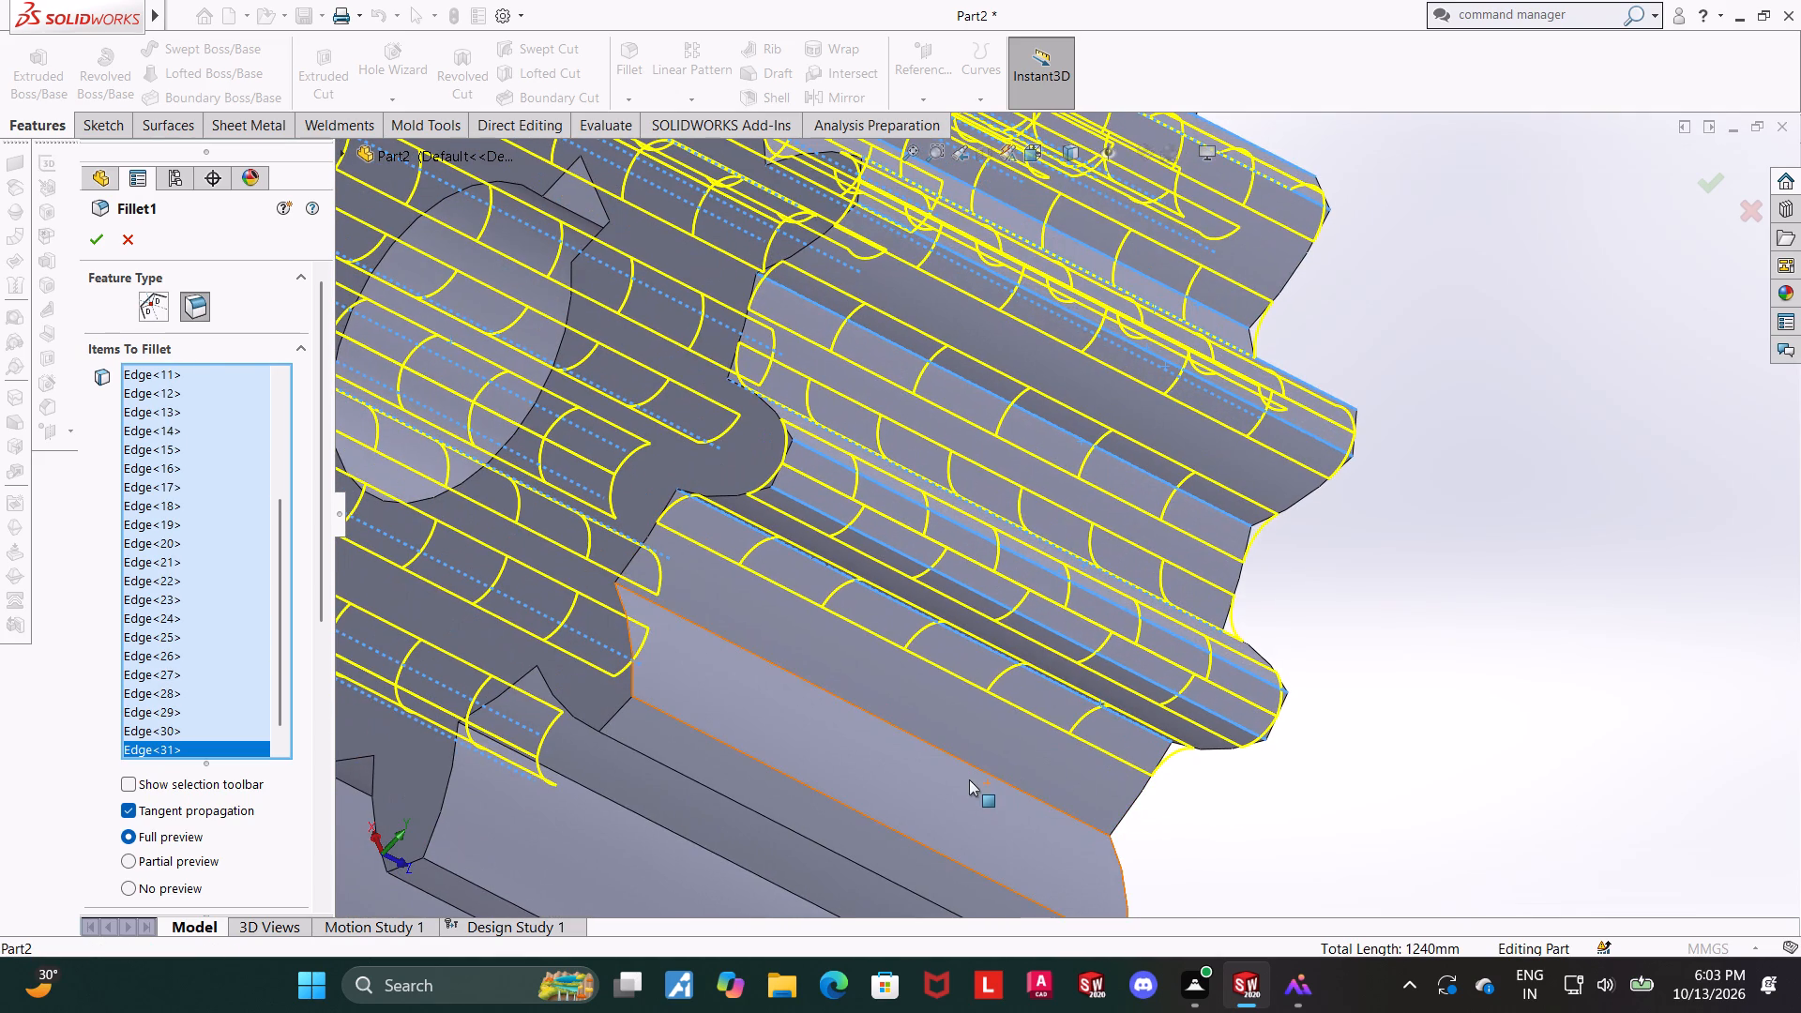
{"action": "left_click", "coordinate": [971, 763]}
{"action": "scroll", "coordinate": [972, 765], "scroll_direction": "up", "scroll_amount": 3}
{"action": "middle_click_drag", "start_coordinate": [974, 769], "coordinate": [988, 738]}
{"action": "left_click", "coordinate": [1025, 696]}
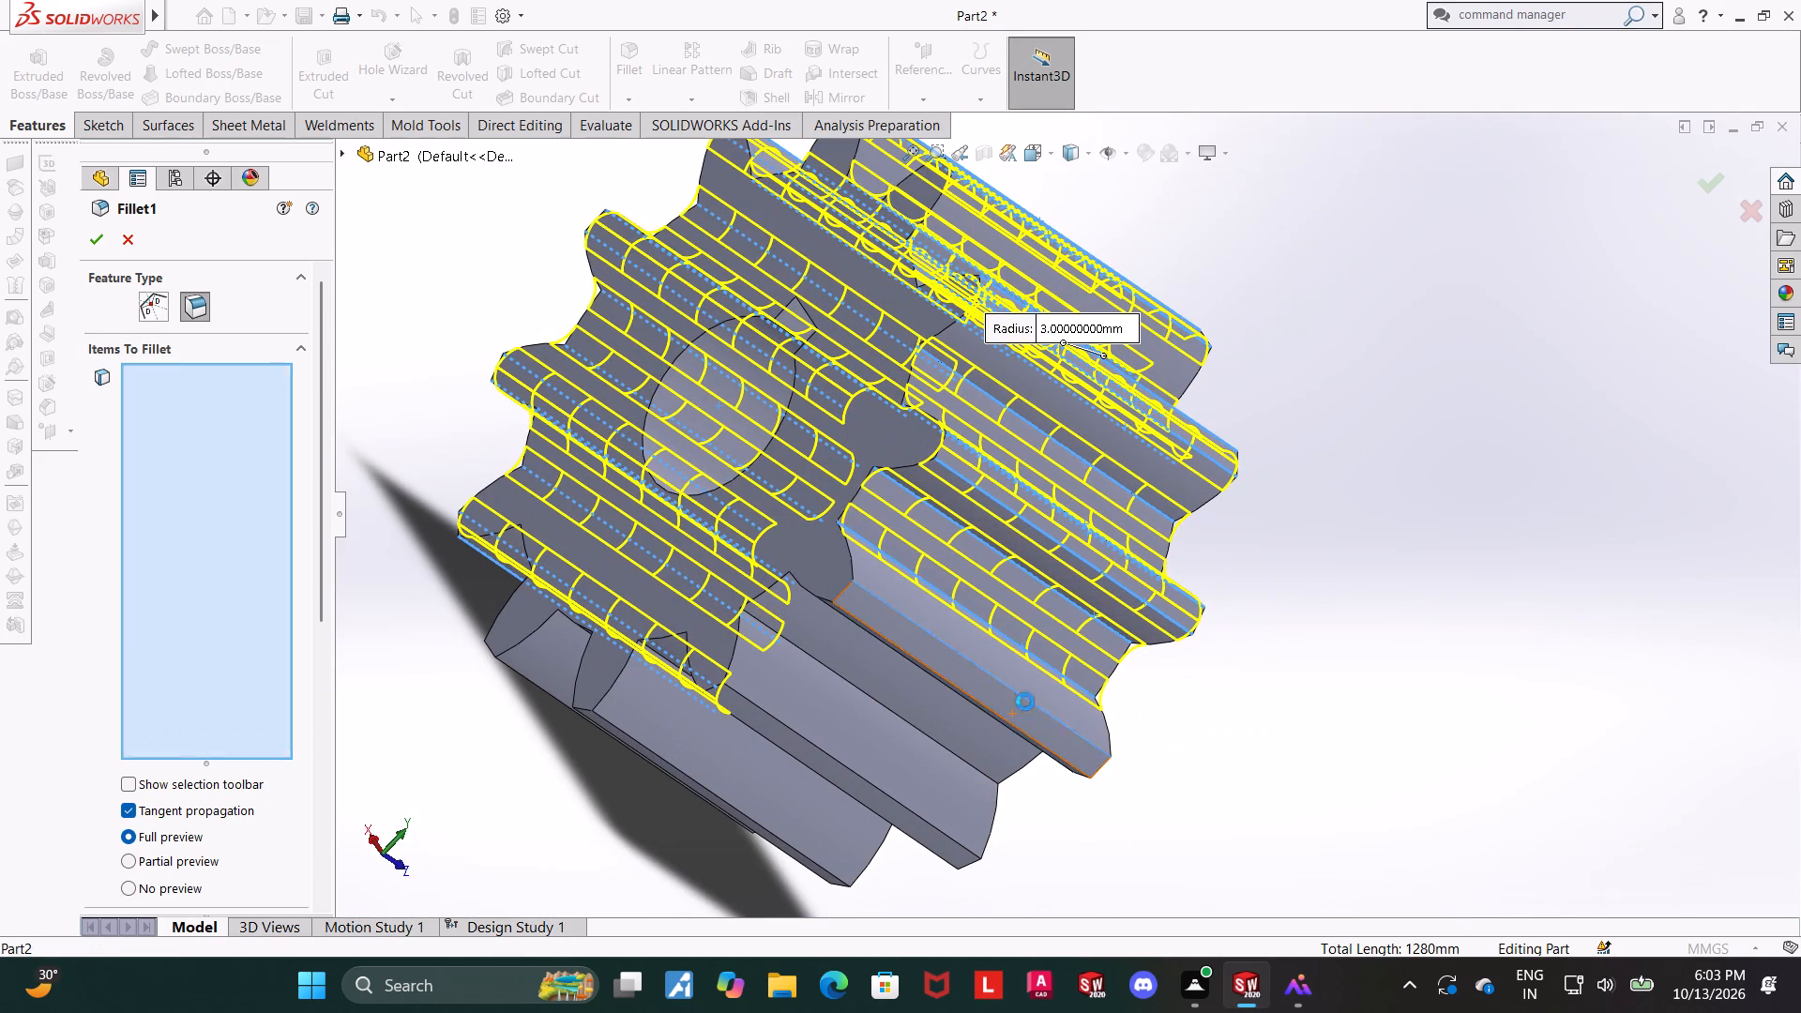
{"action": "left_click", "coordinate": [1017, 730]}
{"action": "left_click", "coordinate": [941, 748]}
{"action": "middle_click_drag", "start_coordinate": [976, 730], "coordinate": [1002, 647]}
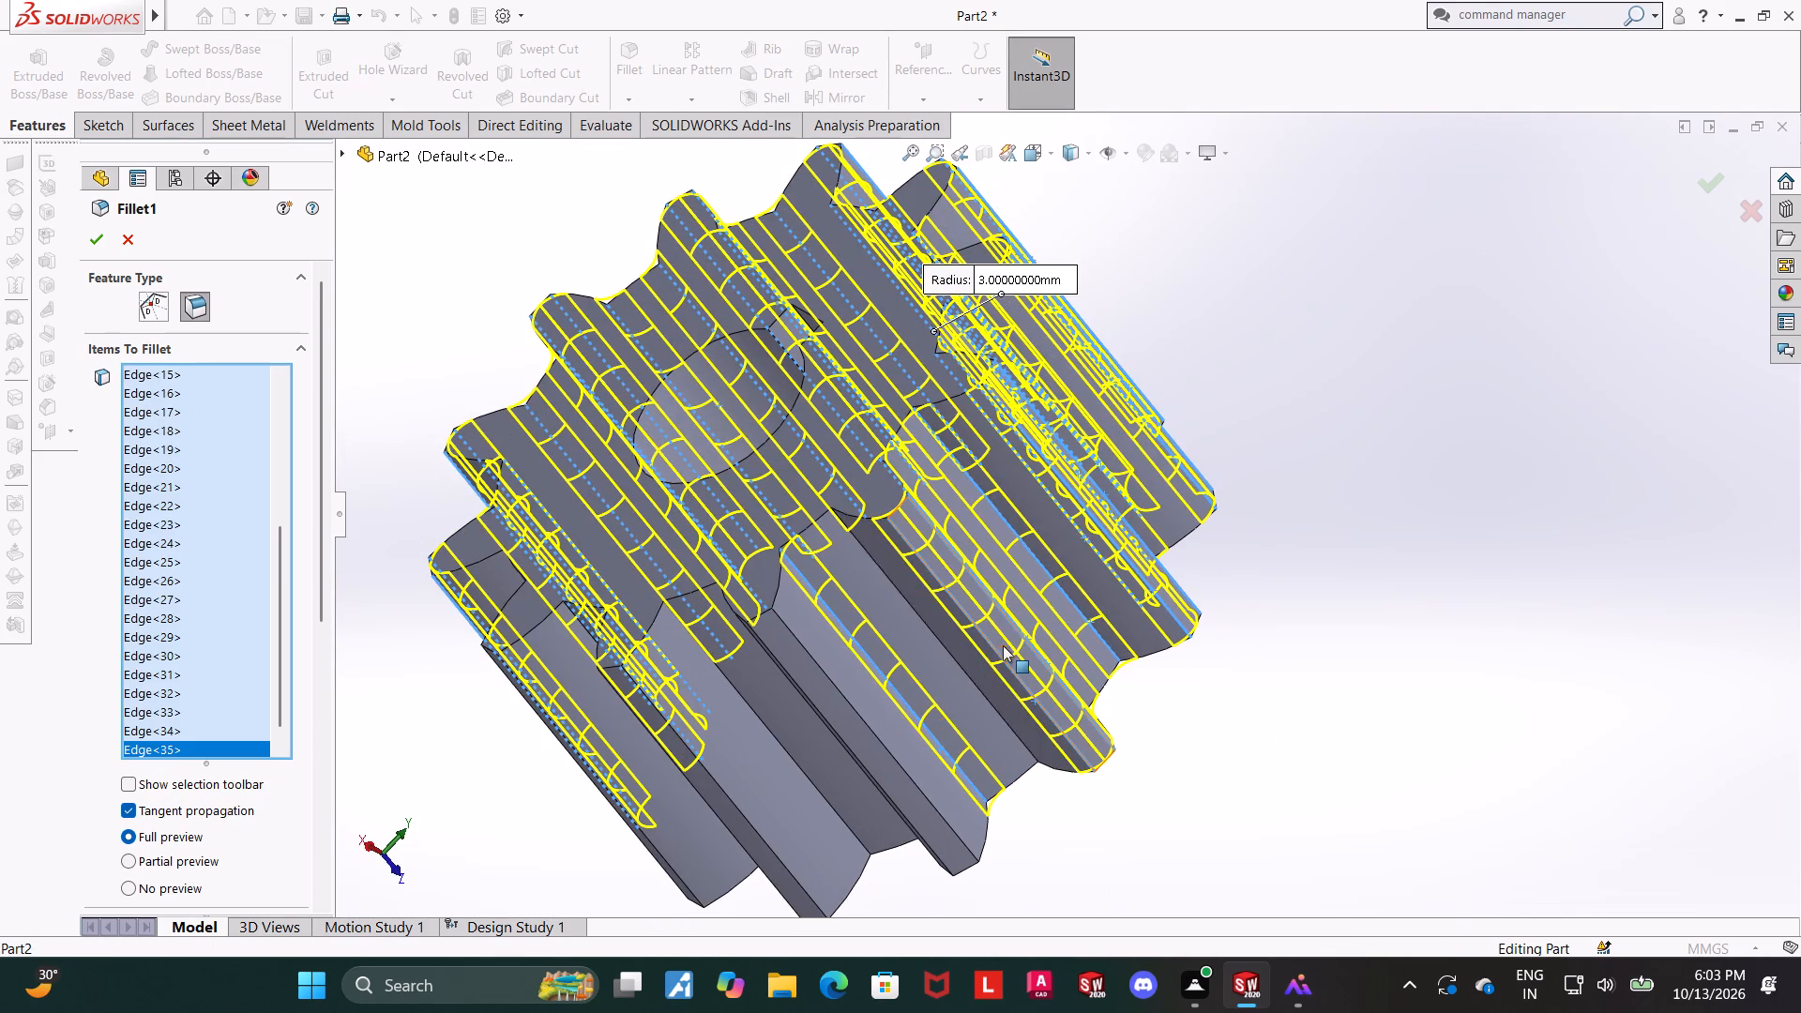
{"action": "left_click", "coordinate": [977, 689]}
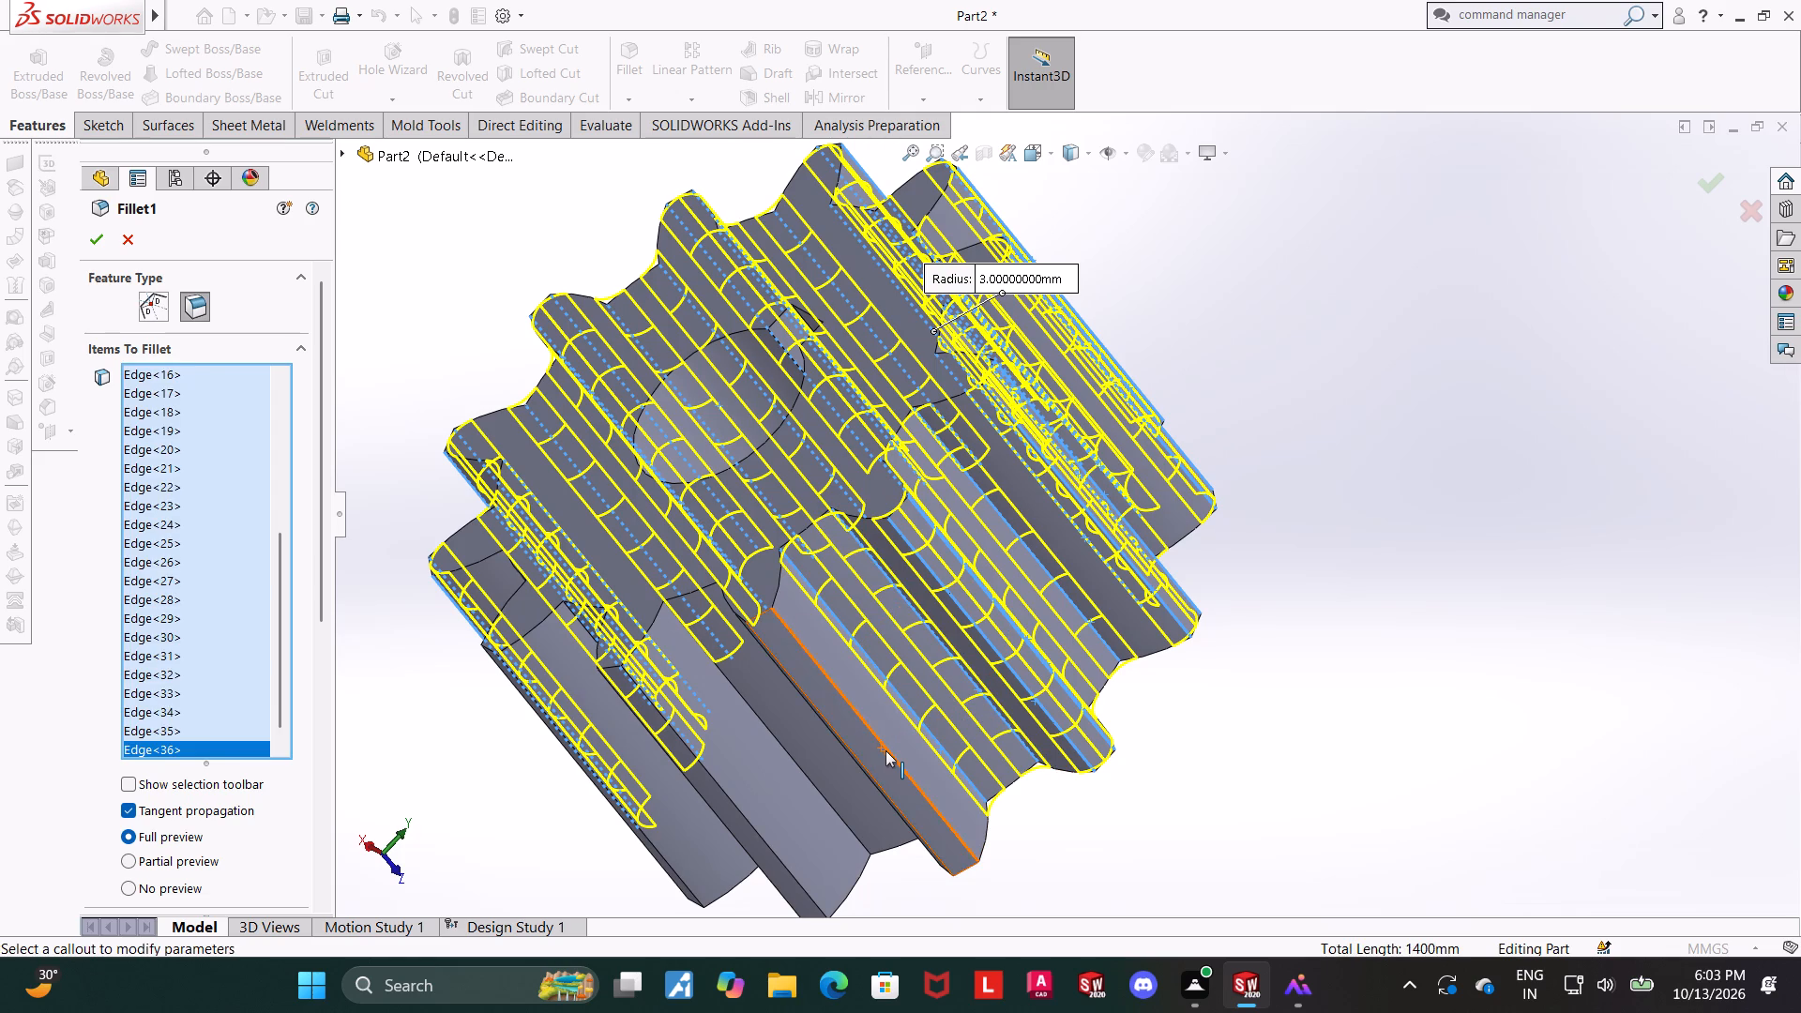
{"action": "left_click", "coordinate": [885, 750]}
{"action": "scroll", "coordinate": [887, 764], "scroll_direction": "up", "scroll_amount": 1}
{"action": "middle_click_drag", "start_coordinate": [931, 731], "coordinate": [1006, 655]}
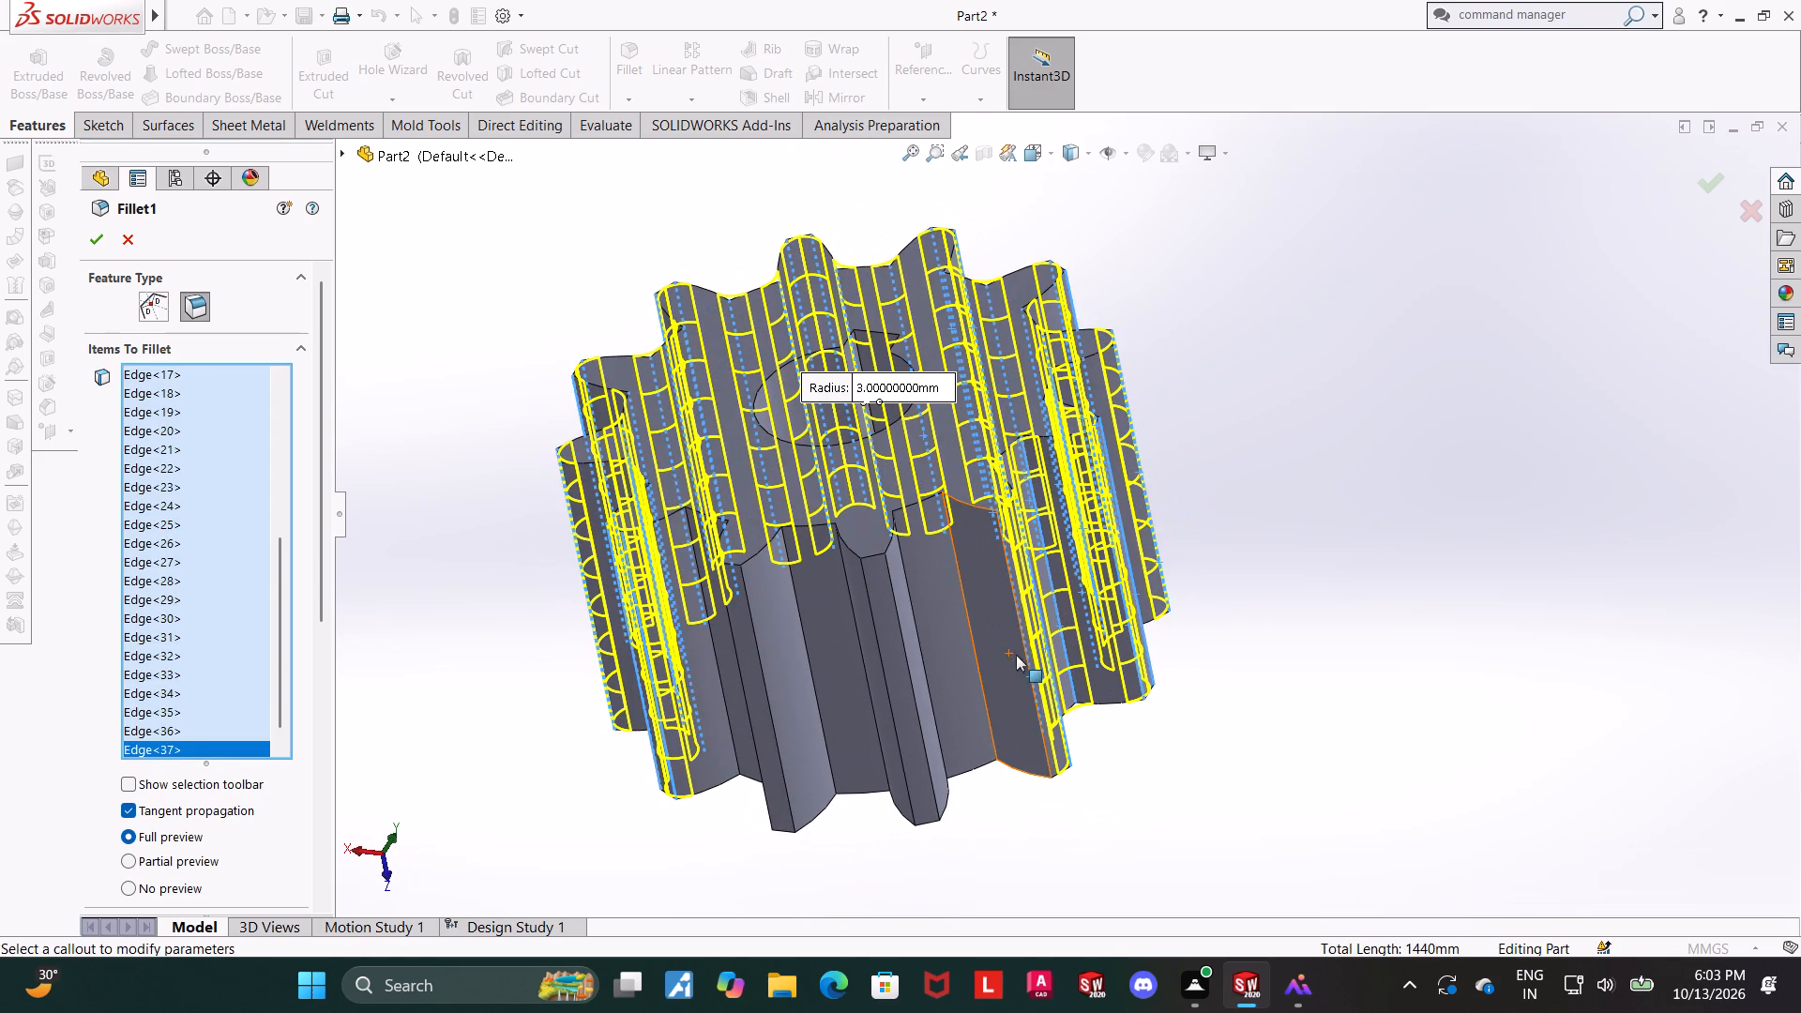
{"action": "left_click", "coordinate": [1033, 694]}
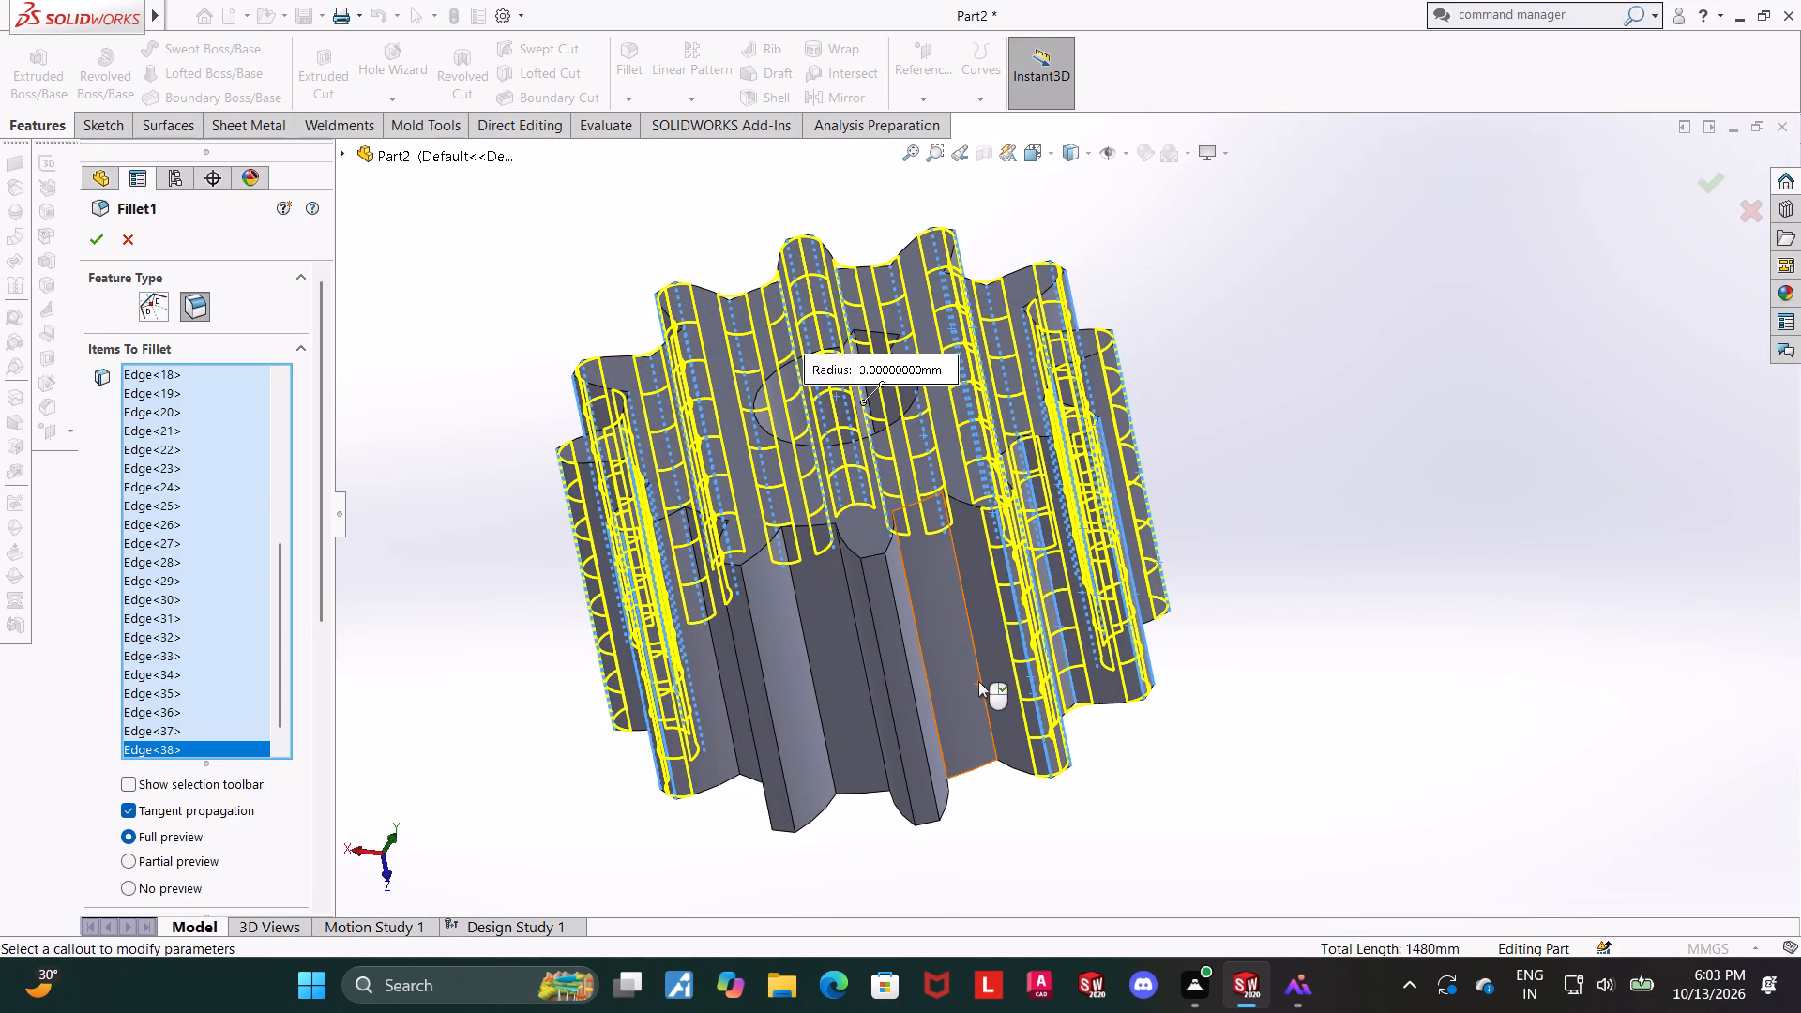
{"action": "left_click", "coordinate": [980, 681]}
Add both root and both tip edges of the tooth before the last sharp one to the fillet selection.
{"action": "middle_click_drag", "start_coordinate": [952, 683], "coordinate": [889, 753]}
{"action": "scroll", "coordinate": [812, 720], "scroll_direction": "down", "scroll_amount": 2}
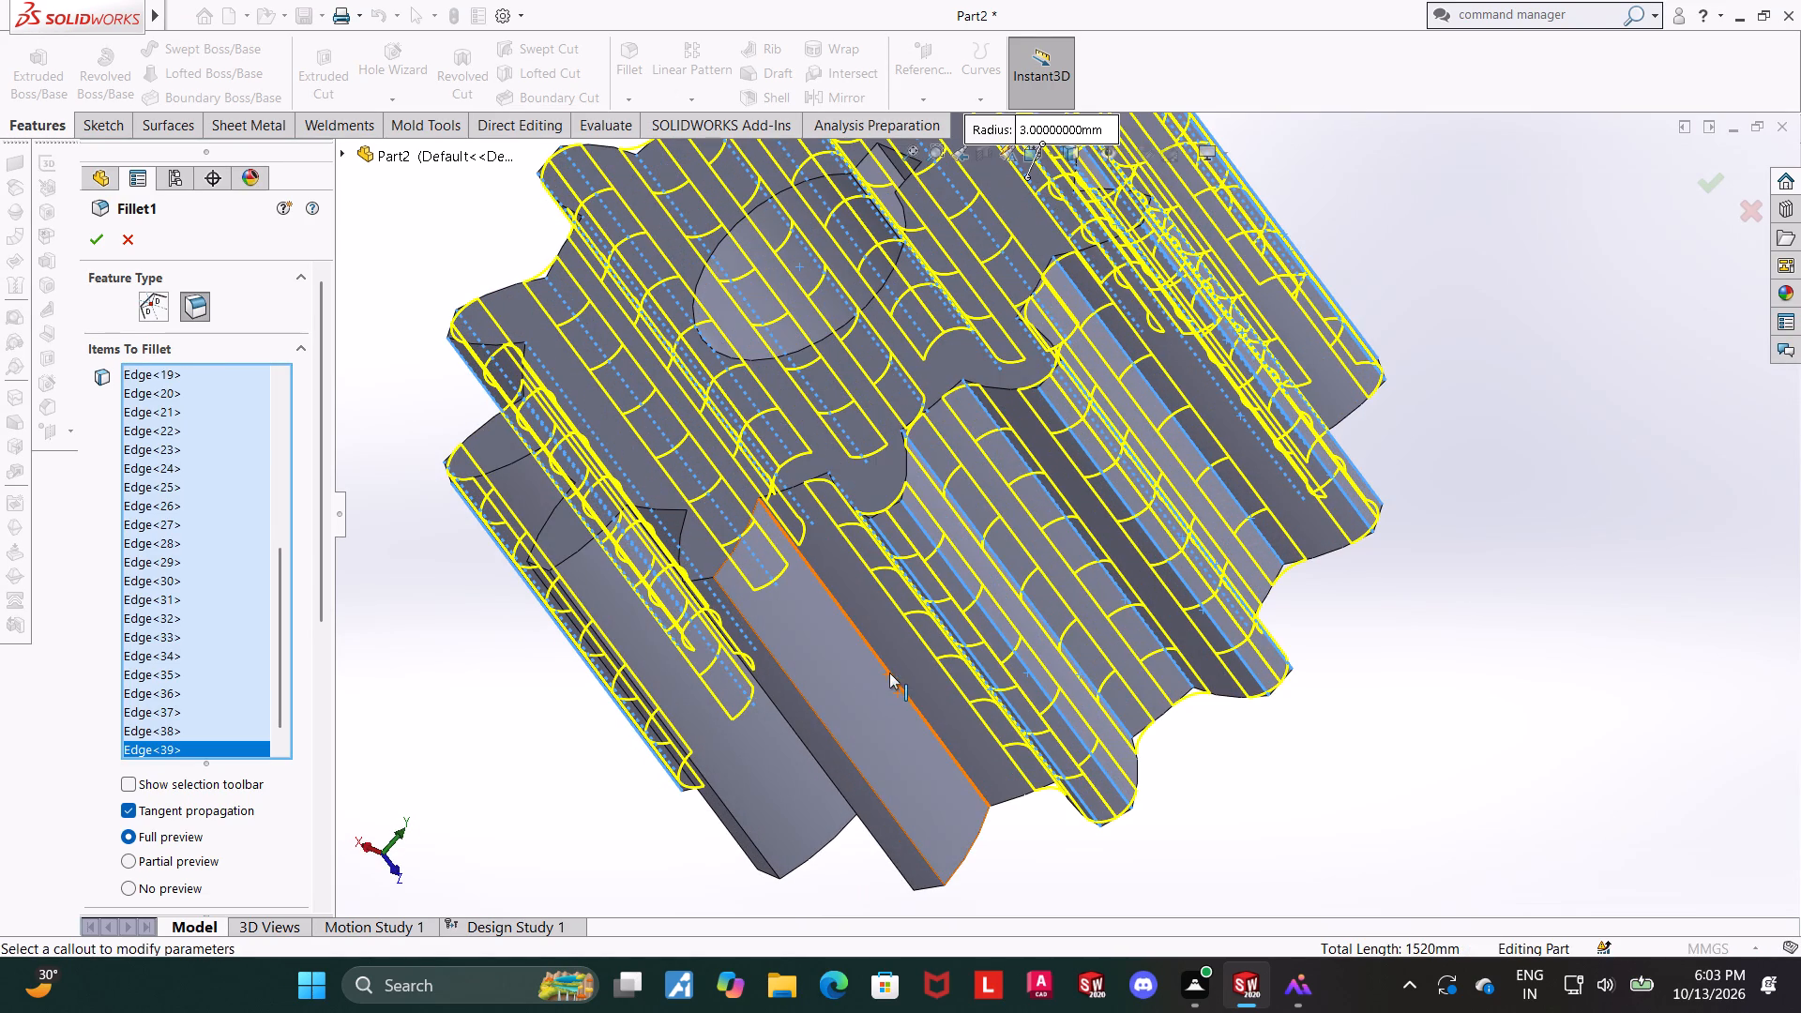
{"action": "left_click", "coordinate": [889, 673]}
{"action": "left_click", "coordinate": [841, 747]}
{"action": "scroll", "coordinate": [843, 749], "scroll_direction": "up", "scroll_amount": 3}
{"action": "middle_click_drag", "start_coordinate": [884, 743], "coordinate": [887, 742]}
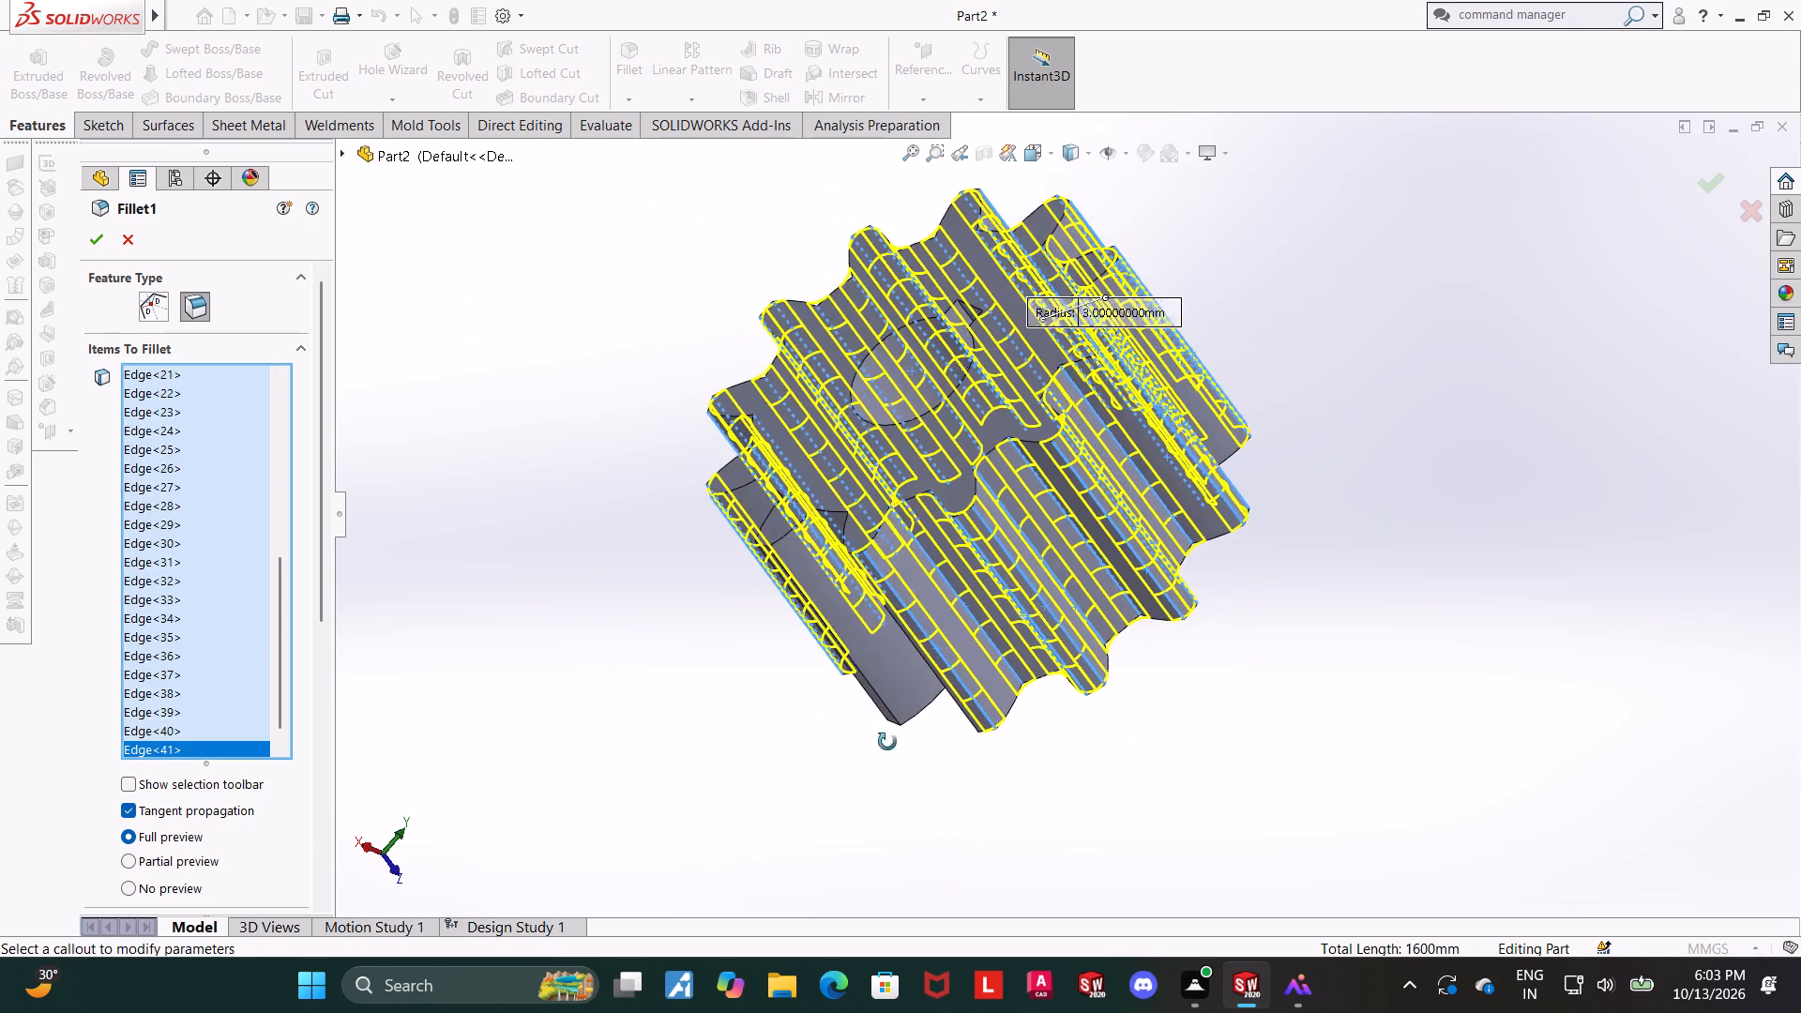
{"action": "middle_click_drag", "start_coordinate": [887, 742], "coordinate": [963, 686]}
{"action": "scroll", "coordinate": [1003, 628], "scroll_direction": "down", "scroll_amount": 5}
{"action": "left_click", "coordinate": [1077, 680]}
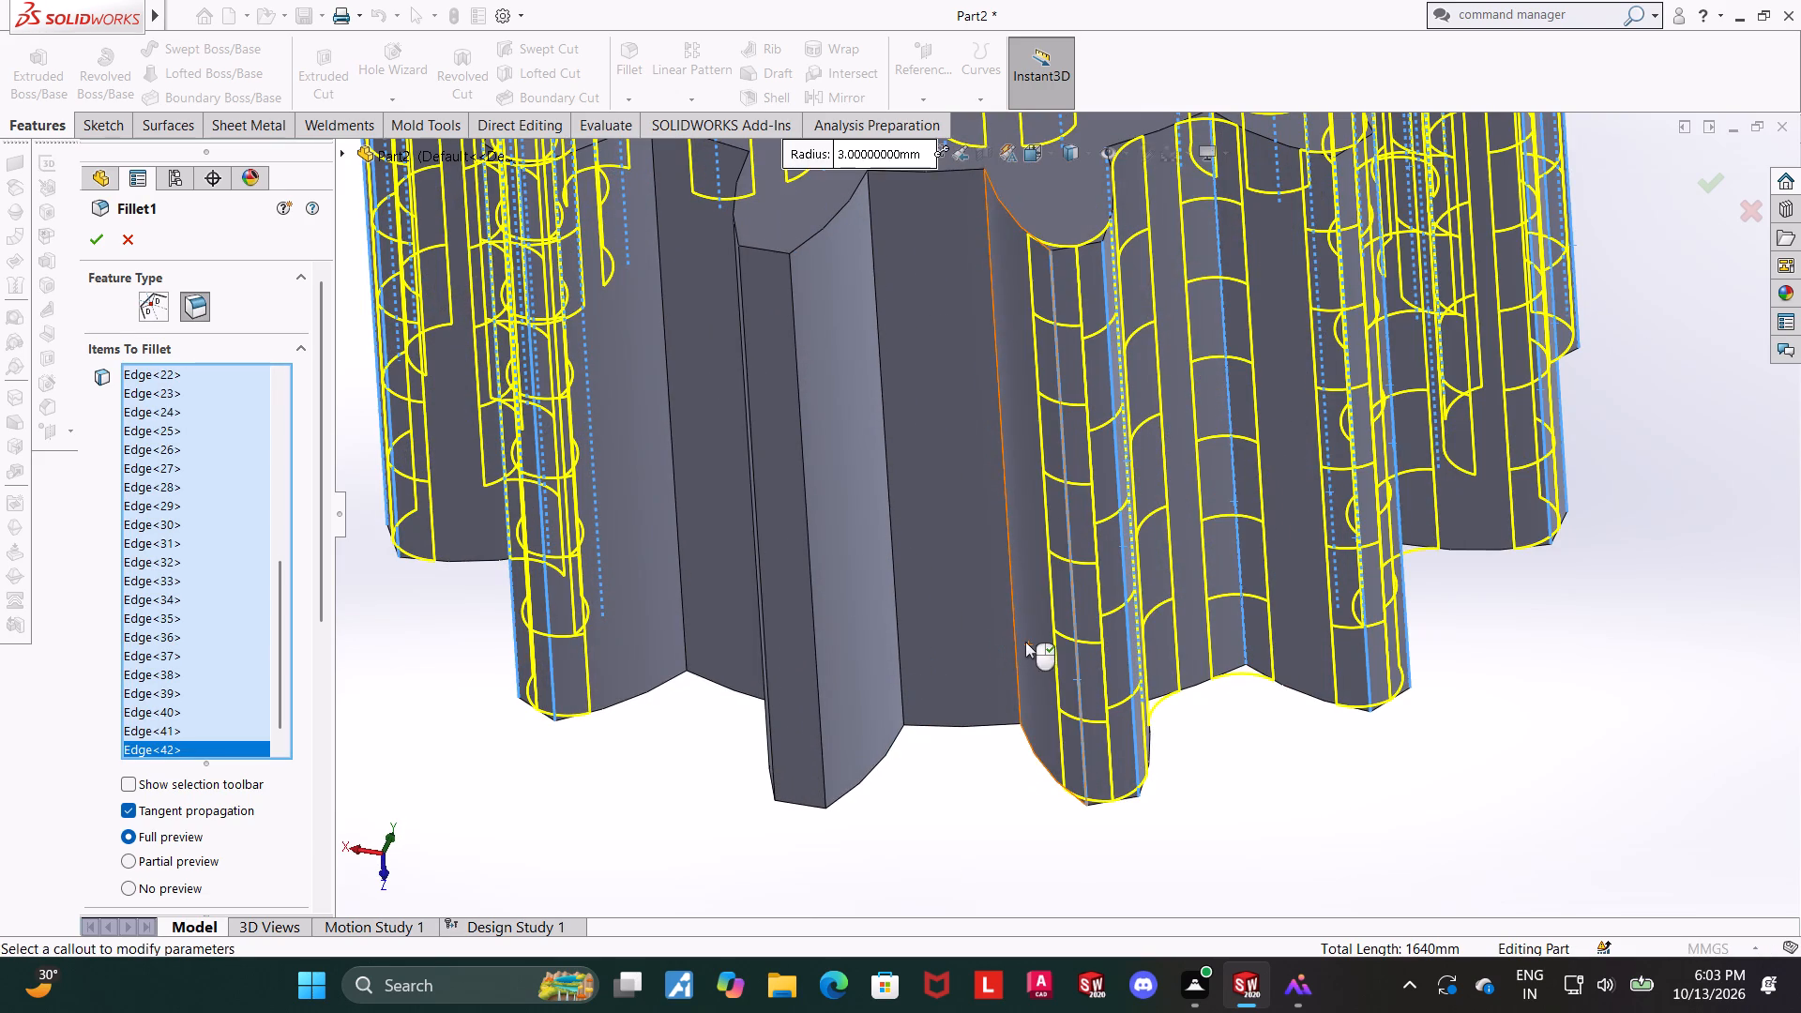
{"action": "left_click", "coordinate": [1012, 626]}
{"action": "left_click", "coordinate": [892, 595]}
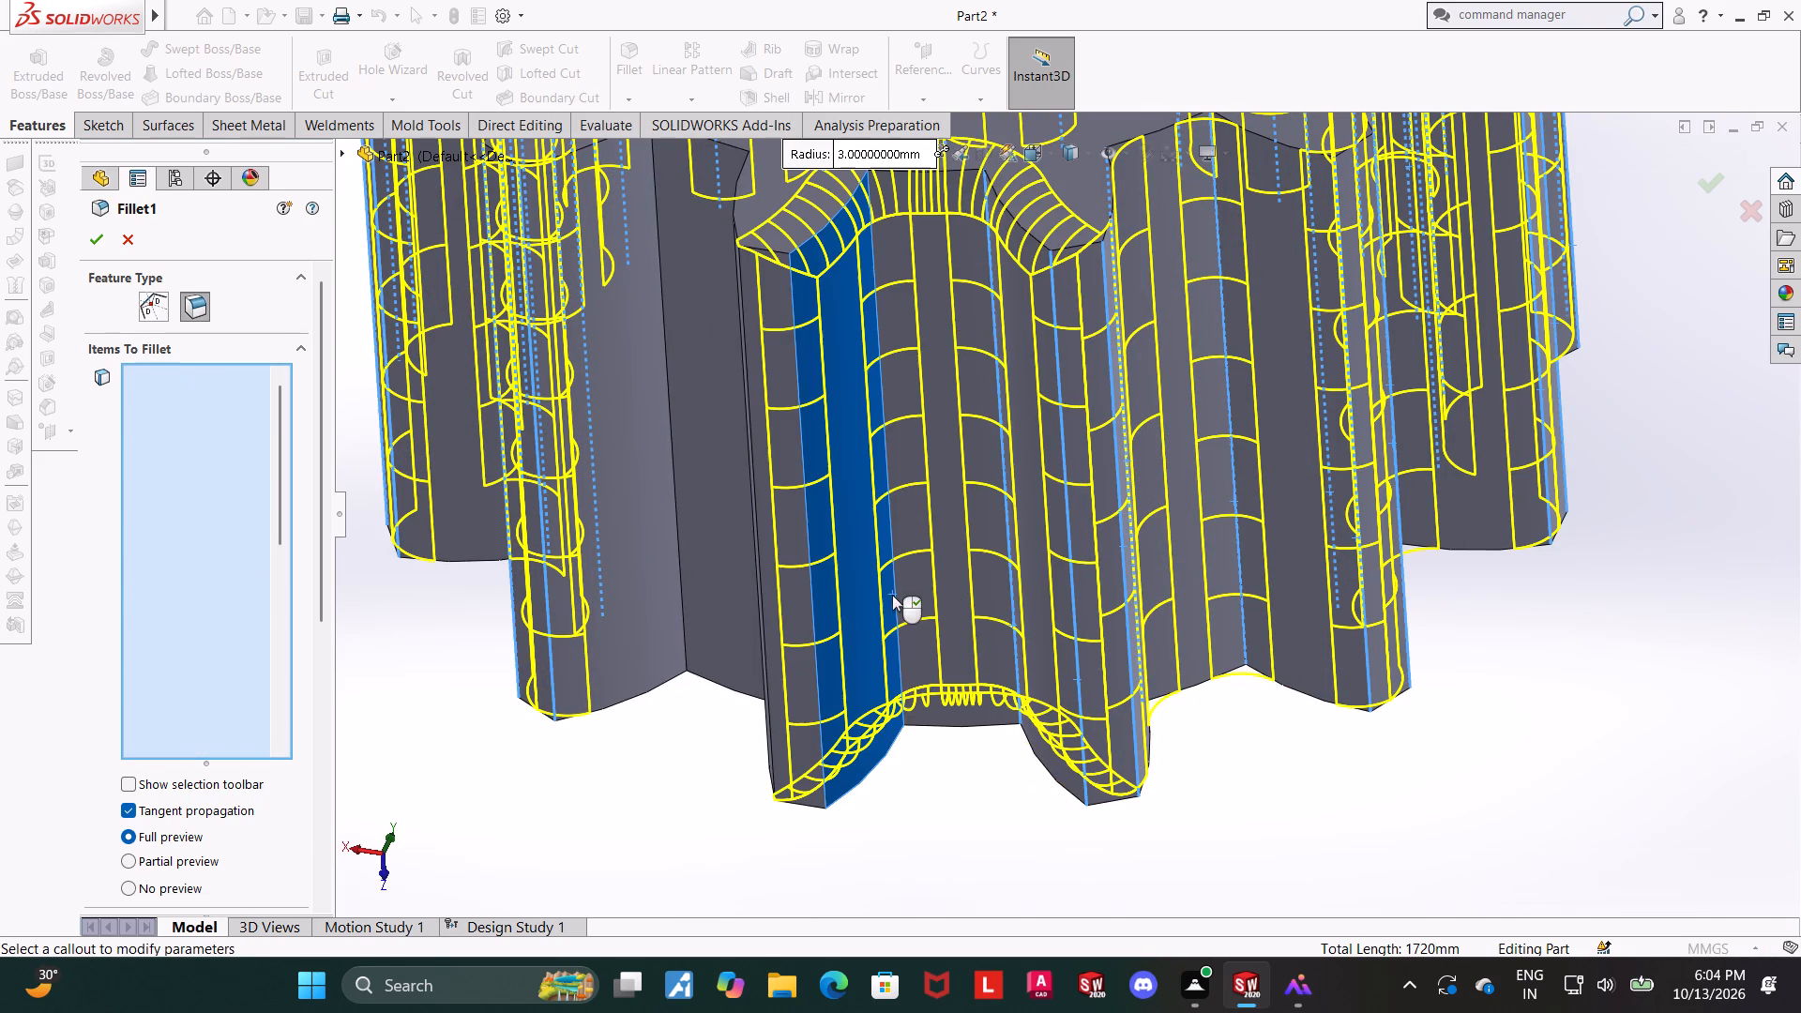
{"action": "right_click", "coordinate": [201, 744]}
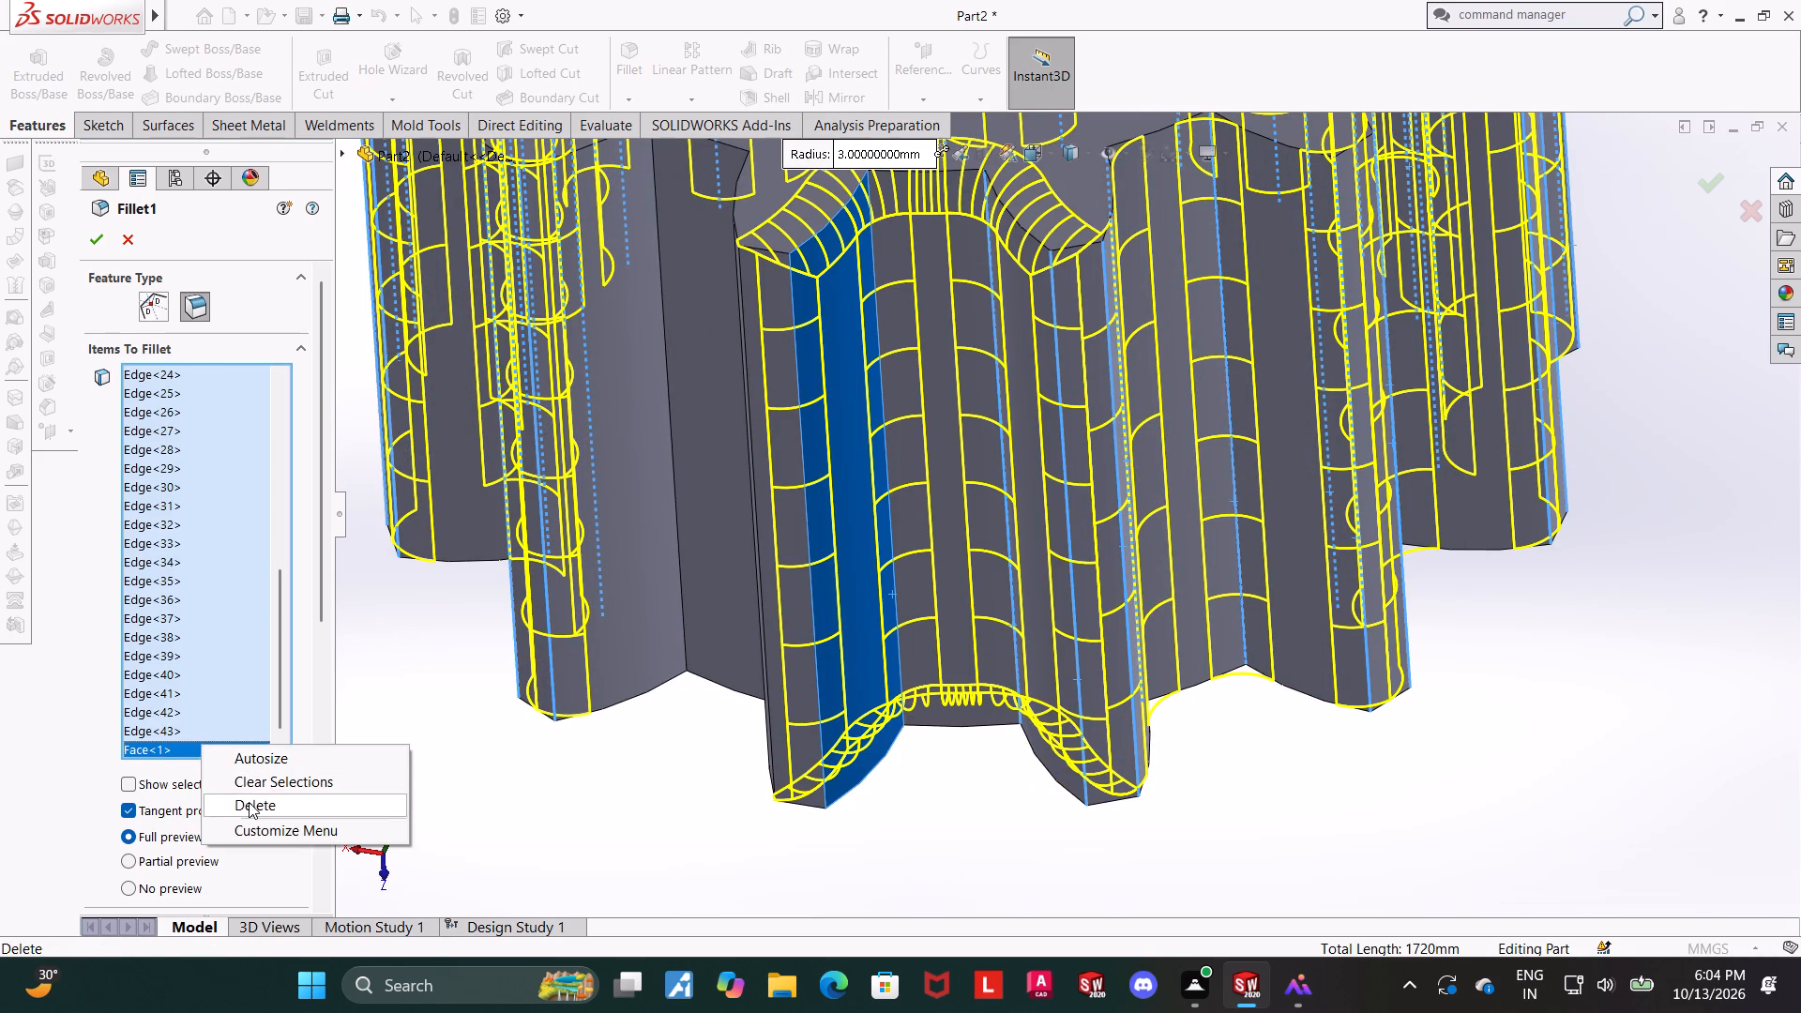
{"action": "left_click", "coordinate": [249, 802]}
Add the remaining root and tip edges around the last sharp tooth to the fillet selection and apply the fillet.
{"action": "left_click", "coordinate": [898, 625]}
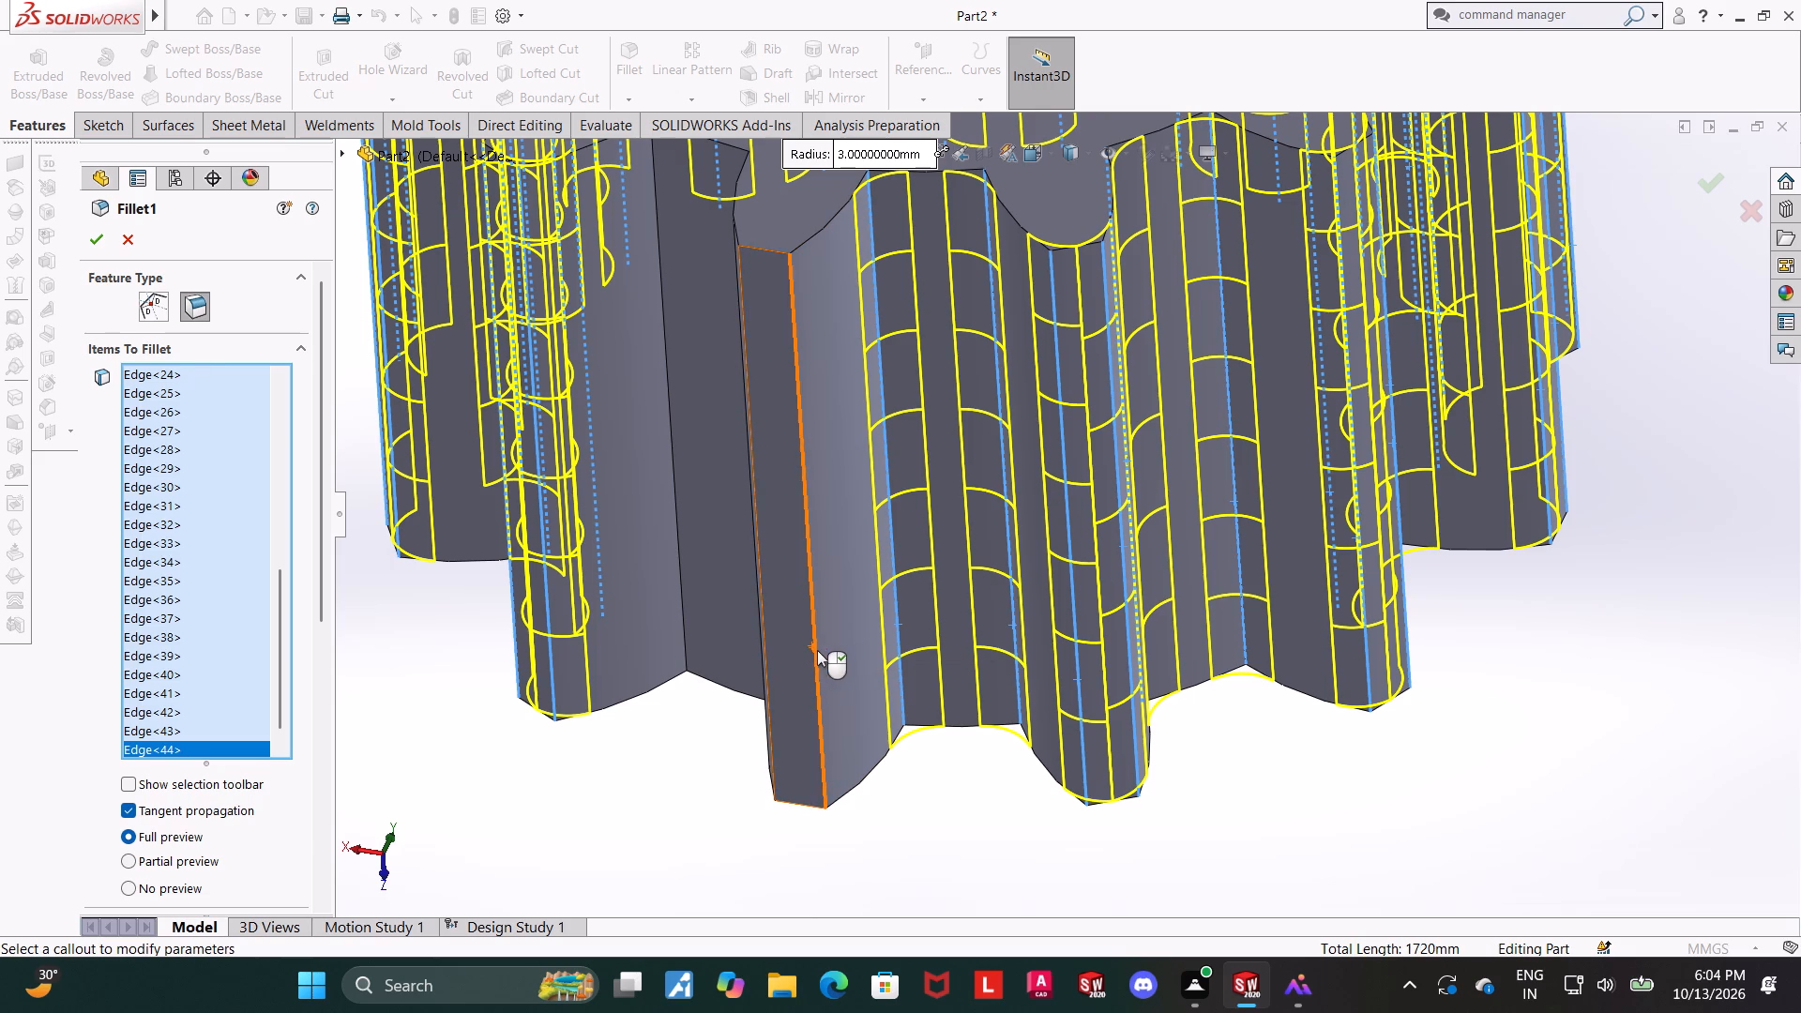
{"action": "left_click", "coordinate": [817, 650]}
{"action": "scroll", "coordinate": [870, 567], "scroll_direction": "up", "scroll_amount": 1}
{"action": "middle_click_drag", "start_coordinate": [873, 566], "coordinate": [935, 591]}
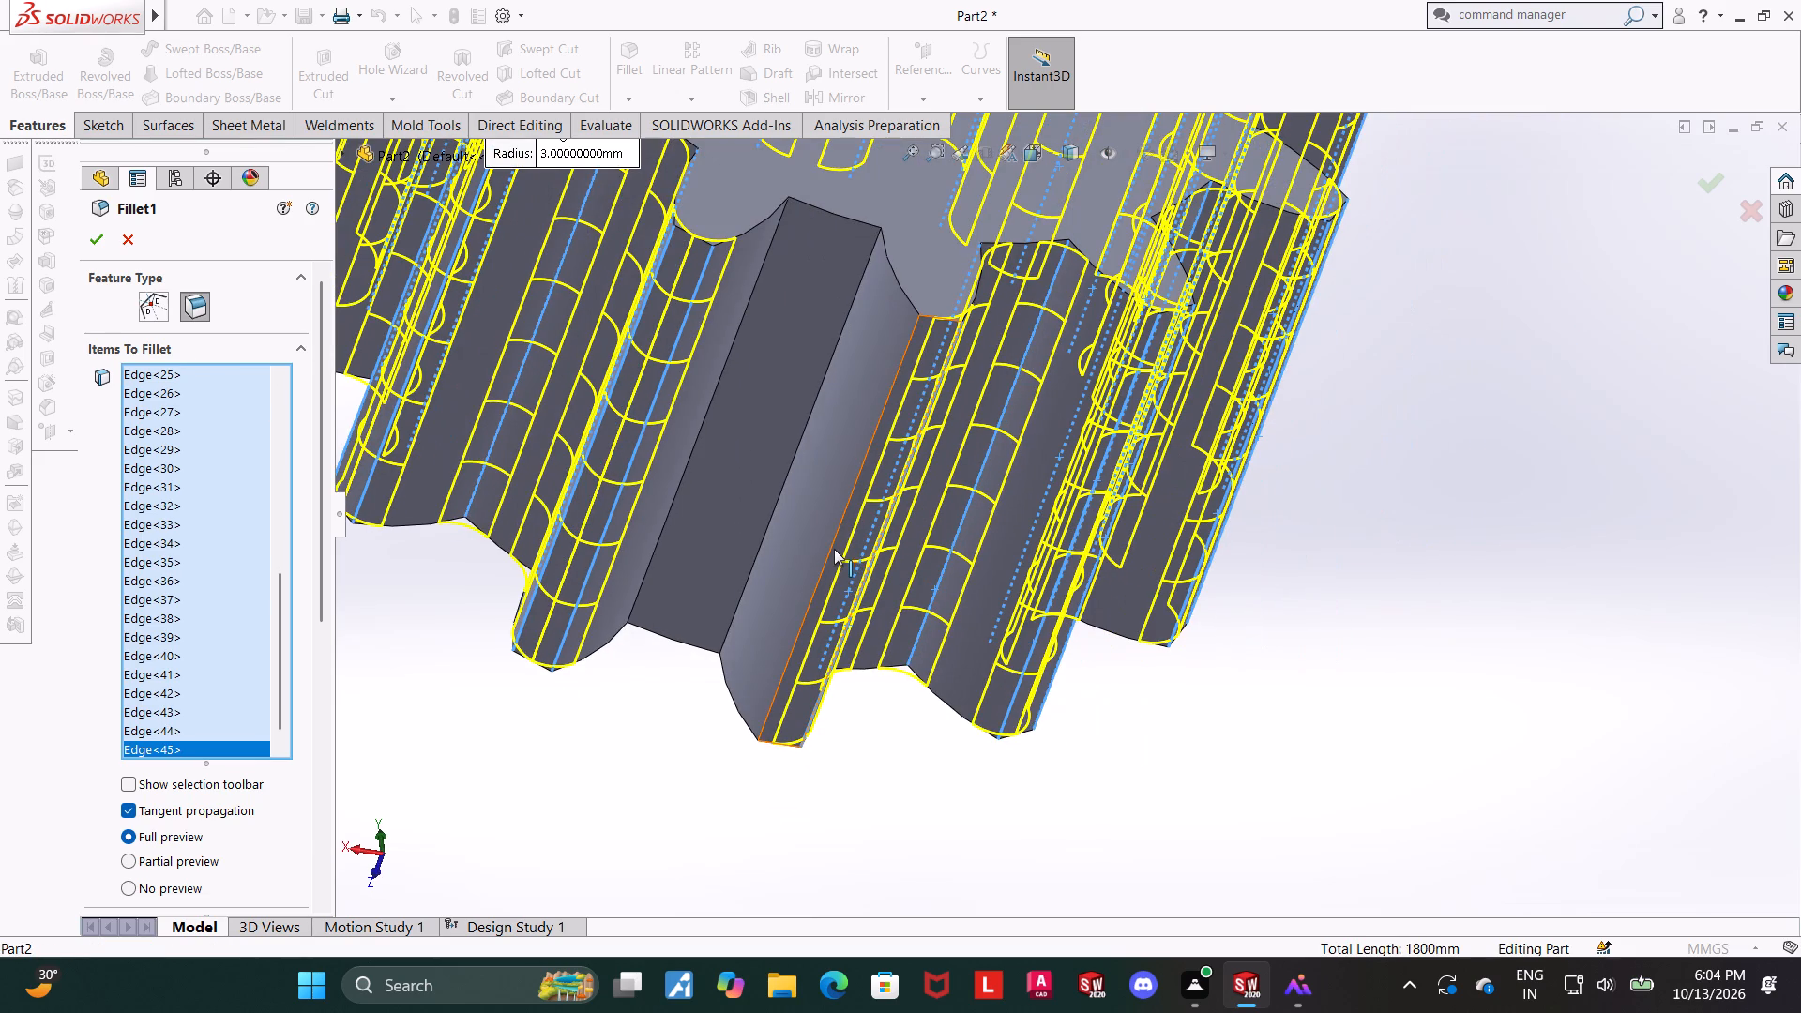
{"action": "left_click", "coordinate": [834, 549]}
{"action": "left_click", "coordinate": [779, 487]}
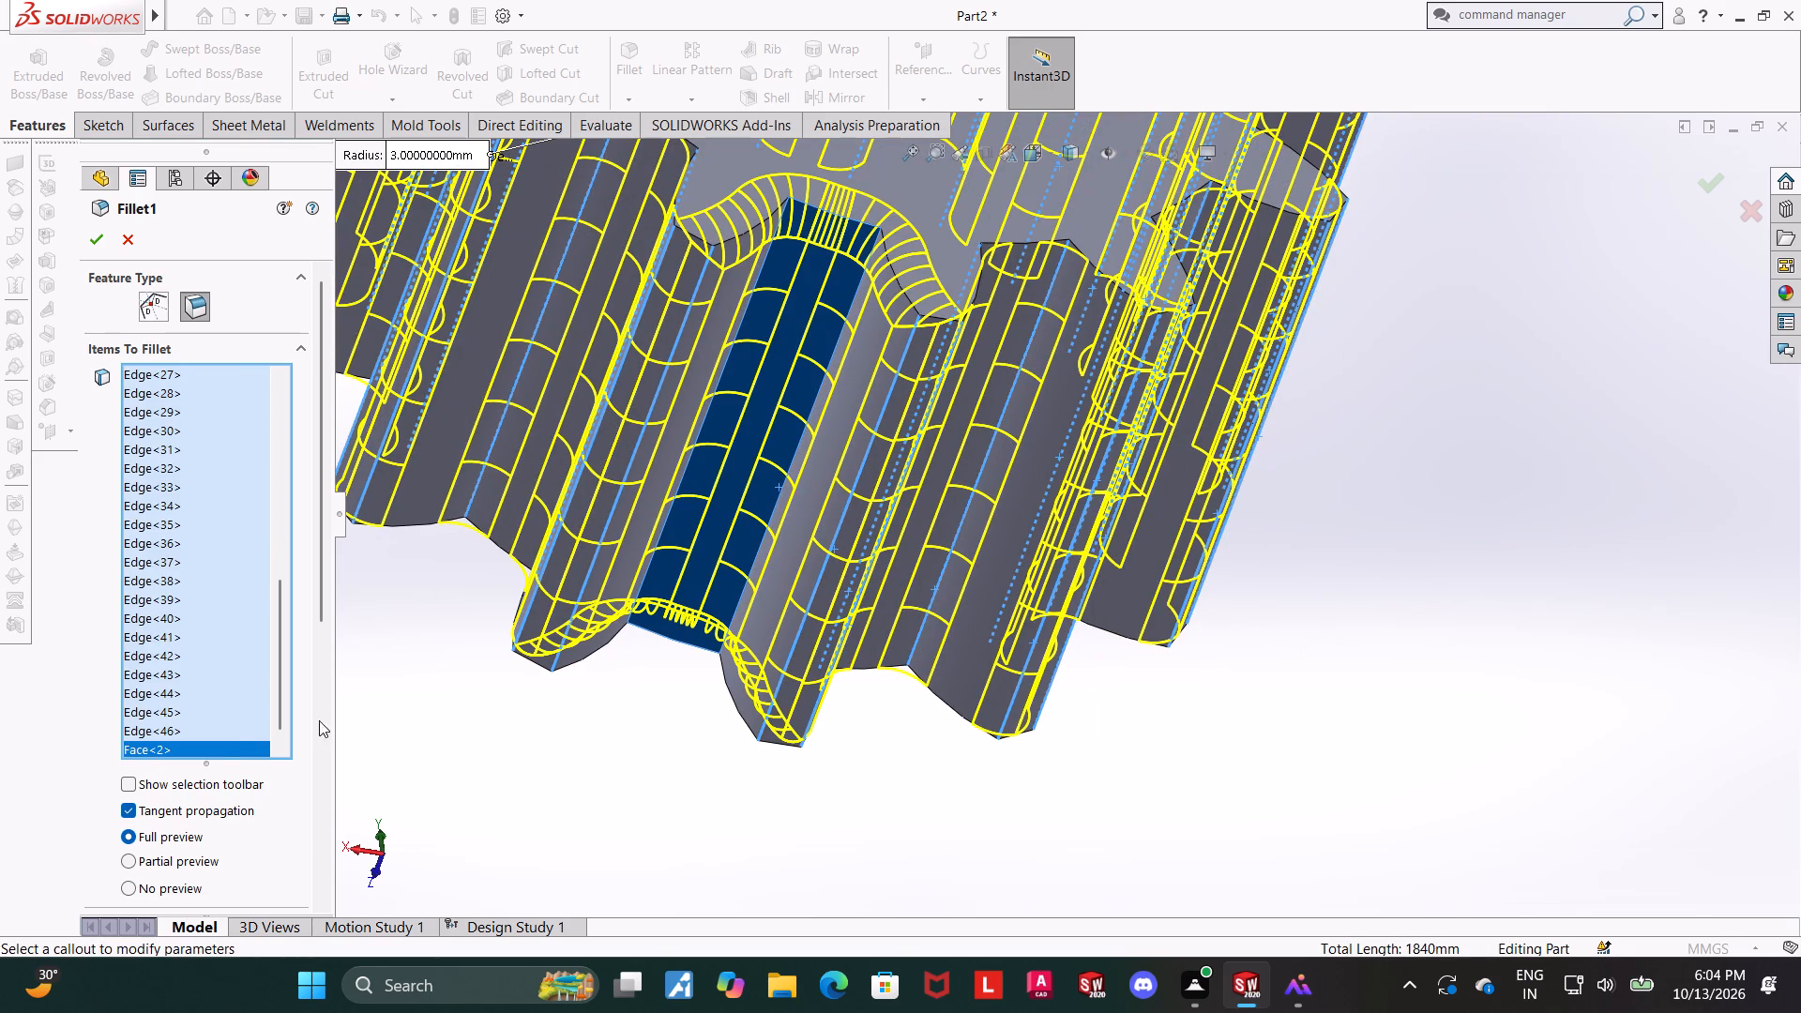
{"action": "right_click", "coordinate": [212, 747]}
{"action": "left_click", "coordinate": [266, 796]}
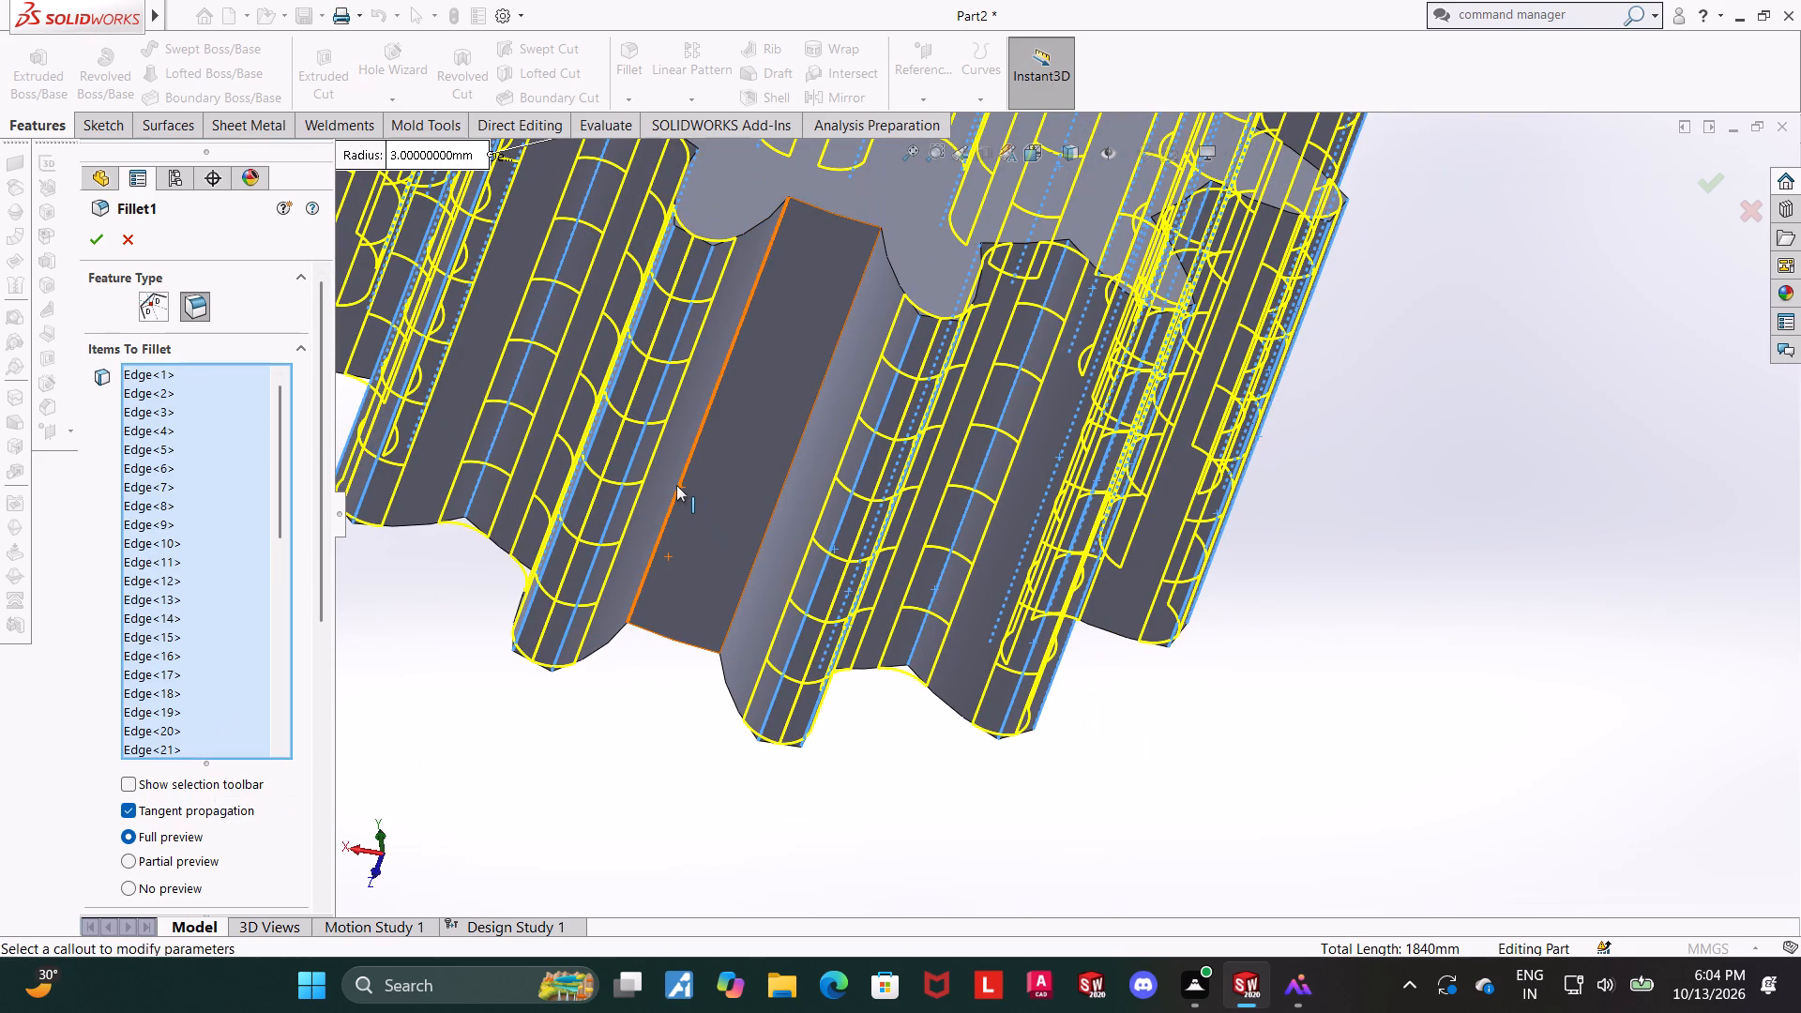
{"action": "left_click", "coordinate": [676, 485]}
{"action": "left_click", "coordinate": [773, 513]}
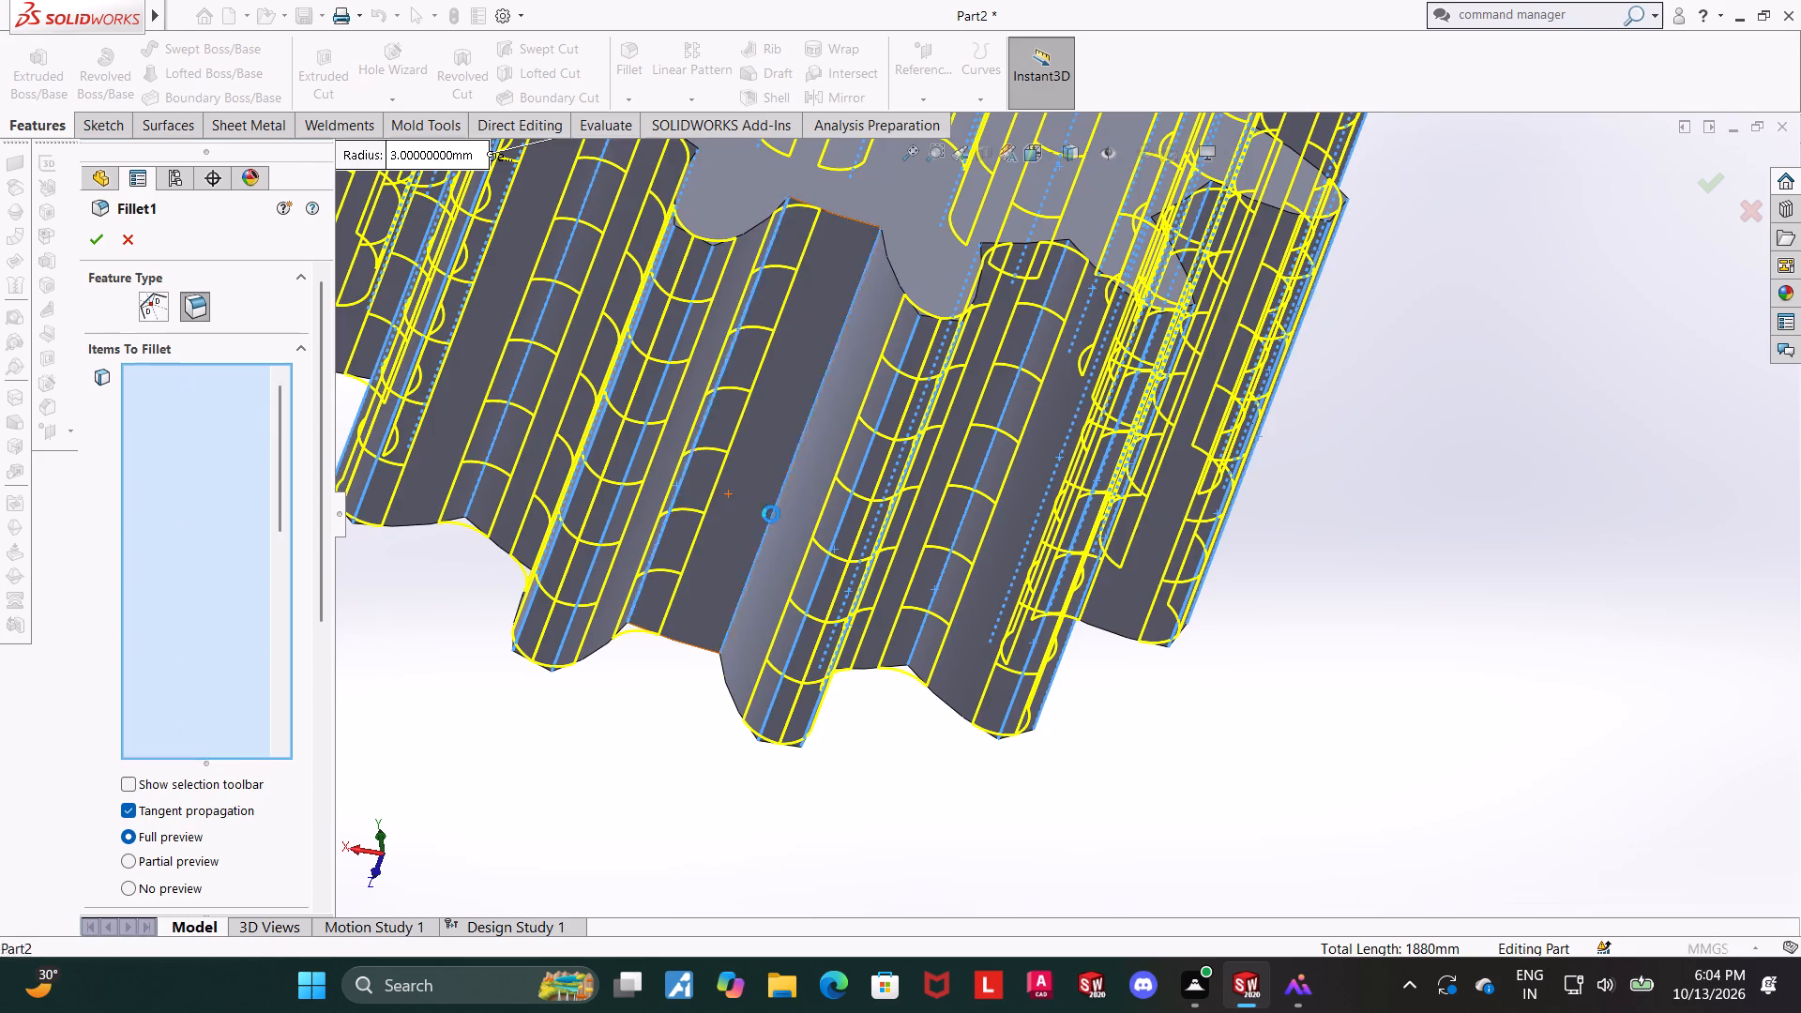
{"action": "scroll", "coordinate": [766, 513], "scroll_direction": "up", "scroll_amount": 5}
{"action": "middle_click_drag", "start_coordinate": [1155, 265], "coordinate": [1144, 548]}
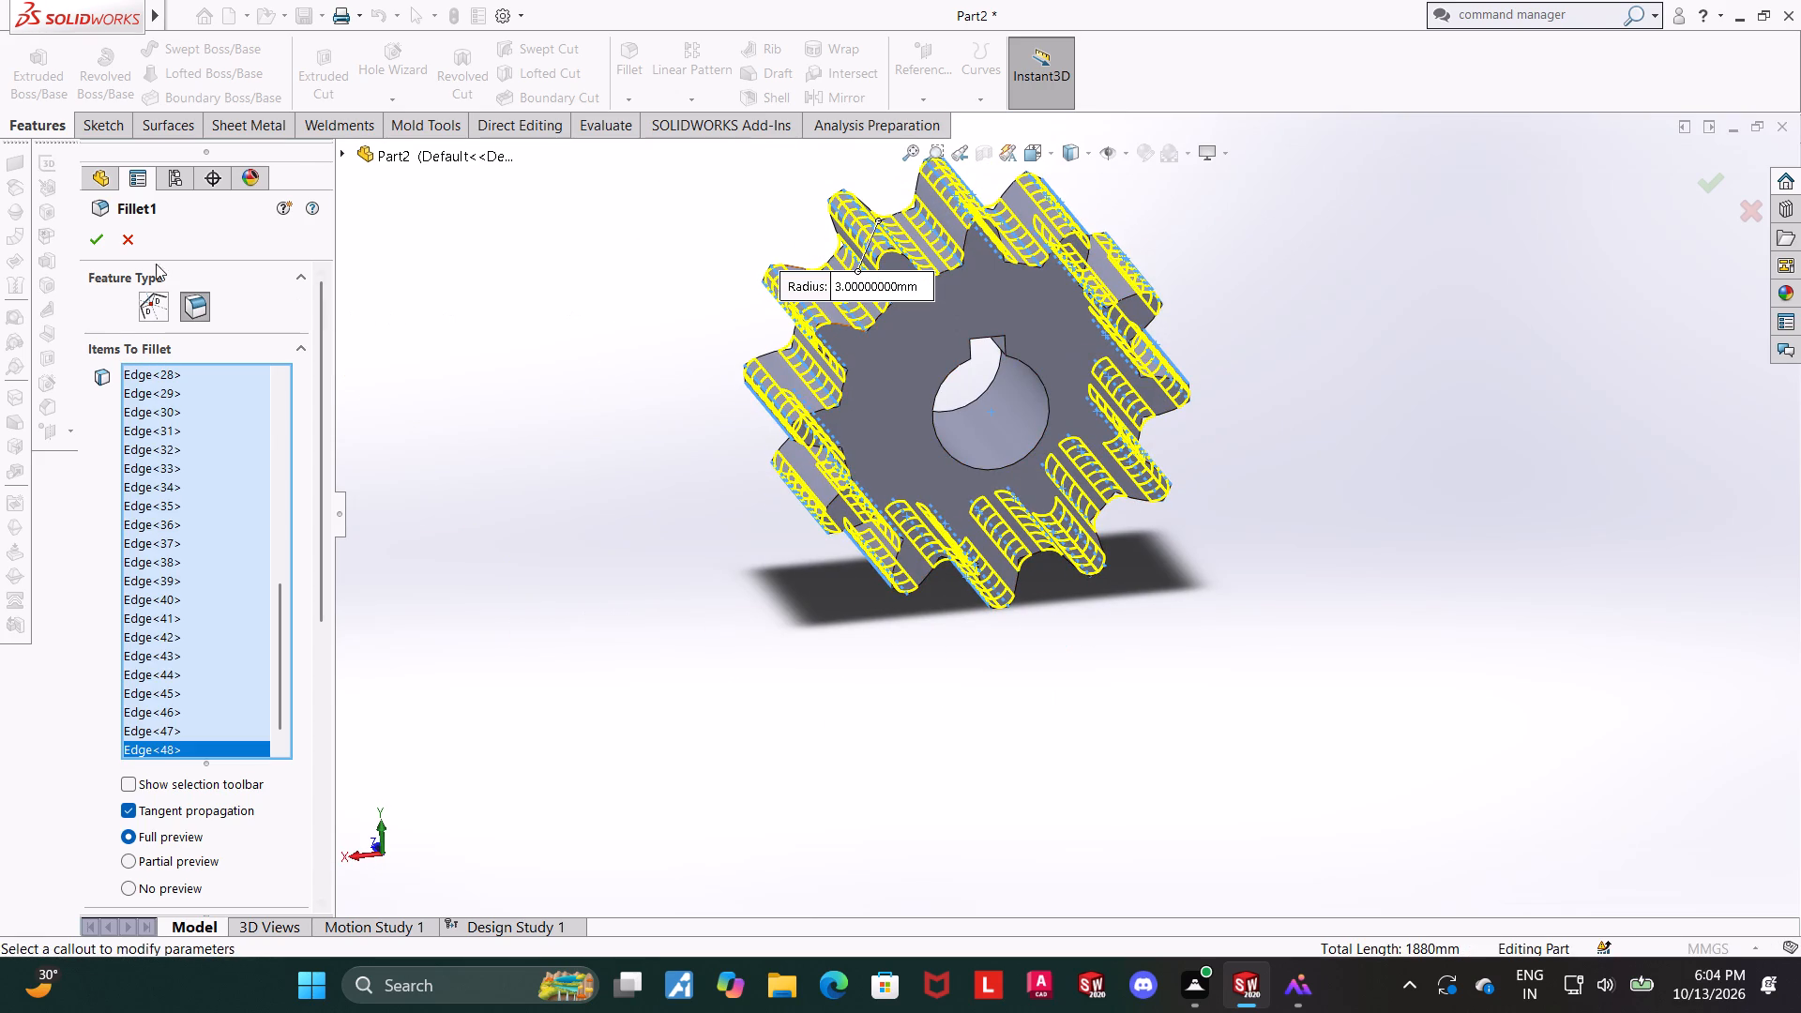
{"action": "left_click", "coordinate": [97, 248]}
{"action": "left_click", "coordinate": [1338, 386]}
Inspect the filleted gear from several angles, including the front view, to check all its teeth.
{"action": "scroll", "coordinate": [1333, 387], "scroll_direction": "up", "scroll_amount": 1}
{"action": "middle_click_drag", "start_coordinate": [1305, 393], "coordinate": [1291, 400]}
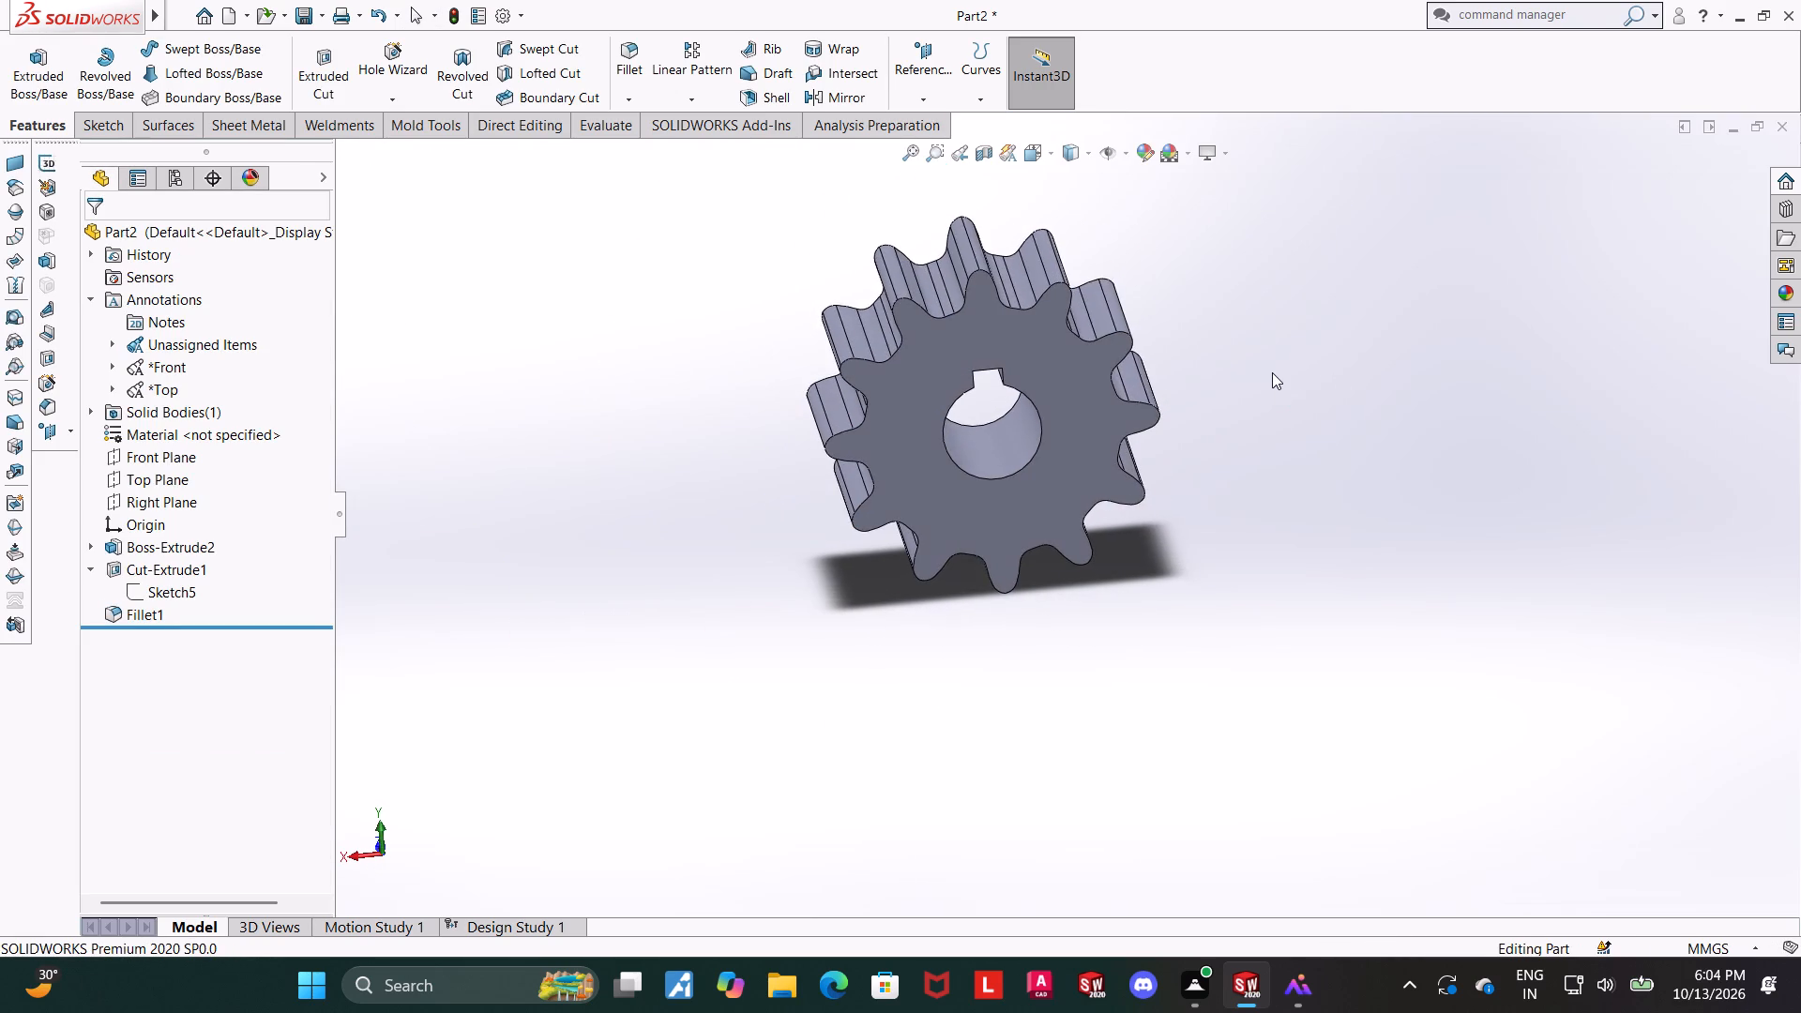
{"action": "scroll", "coordinate": [1272, 372], "scroll_direction": "up", "scroll_amount": 2}
{"action": "middle_click_drag", "start_coordinate": [1221, 412], "coordinate": [1237, 353]}
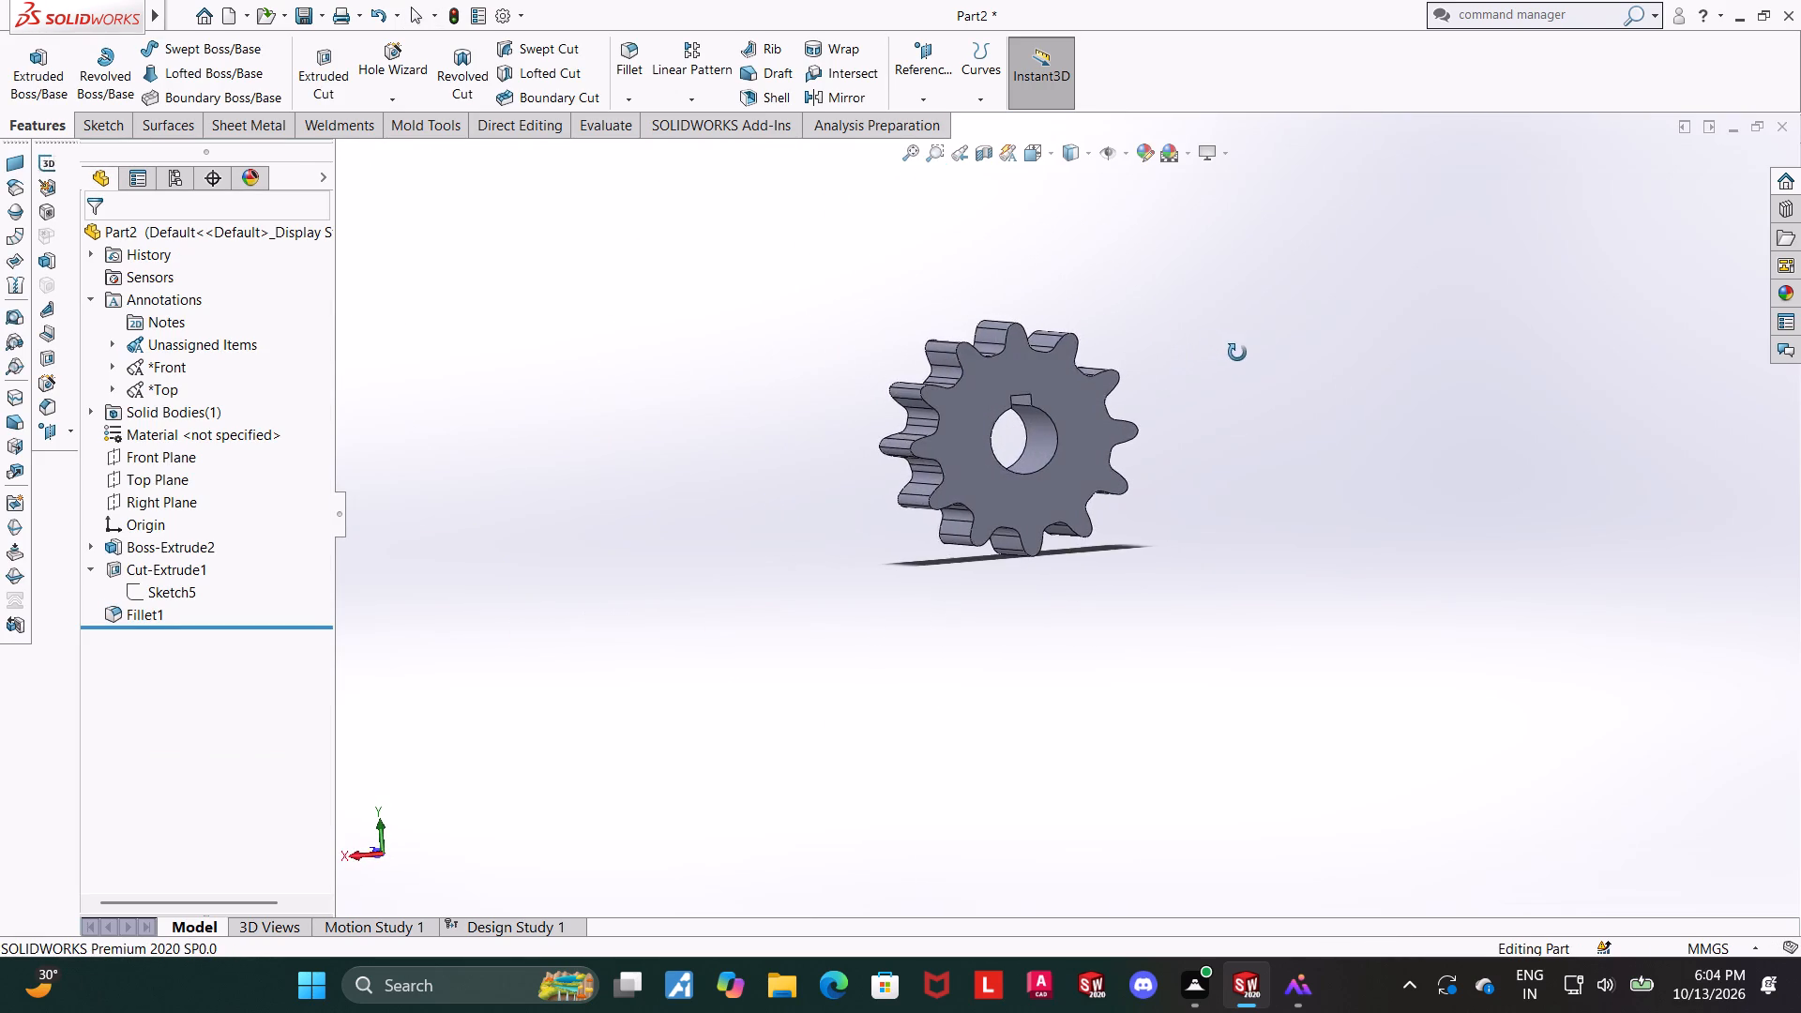
{"action": "middle_click_drag", "start_coordinate": [1237, 353], "coordinate": [1416, 269]}
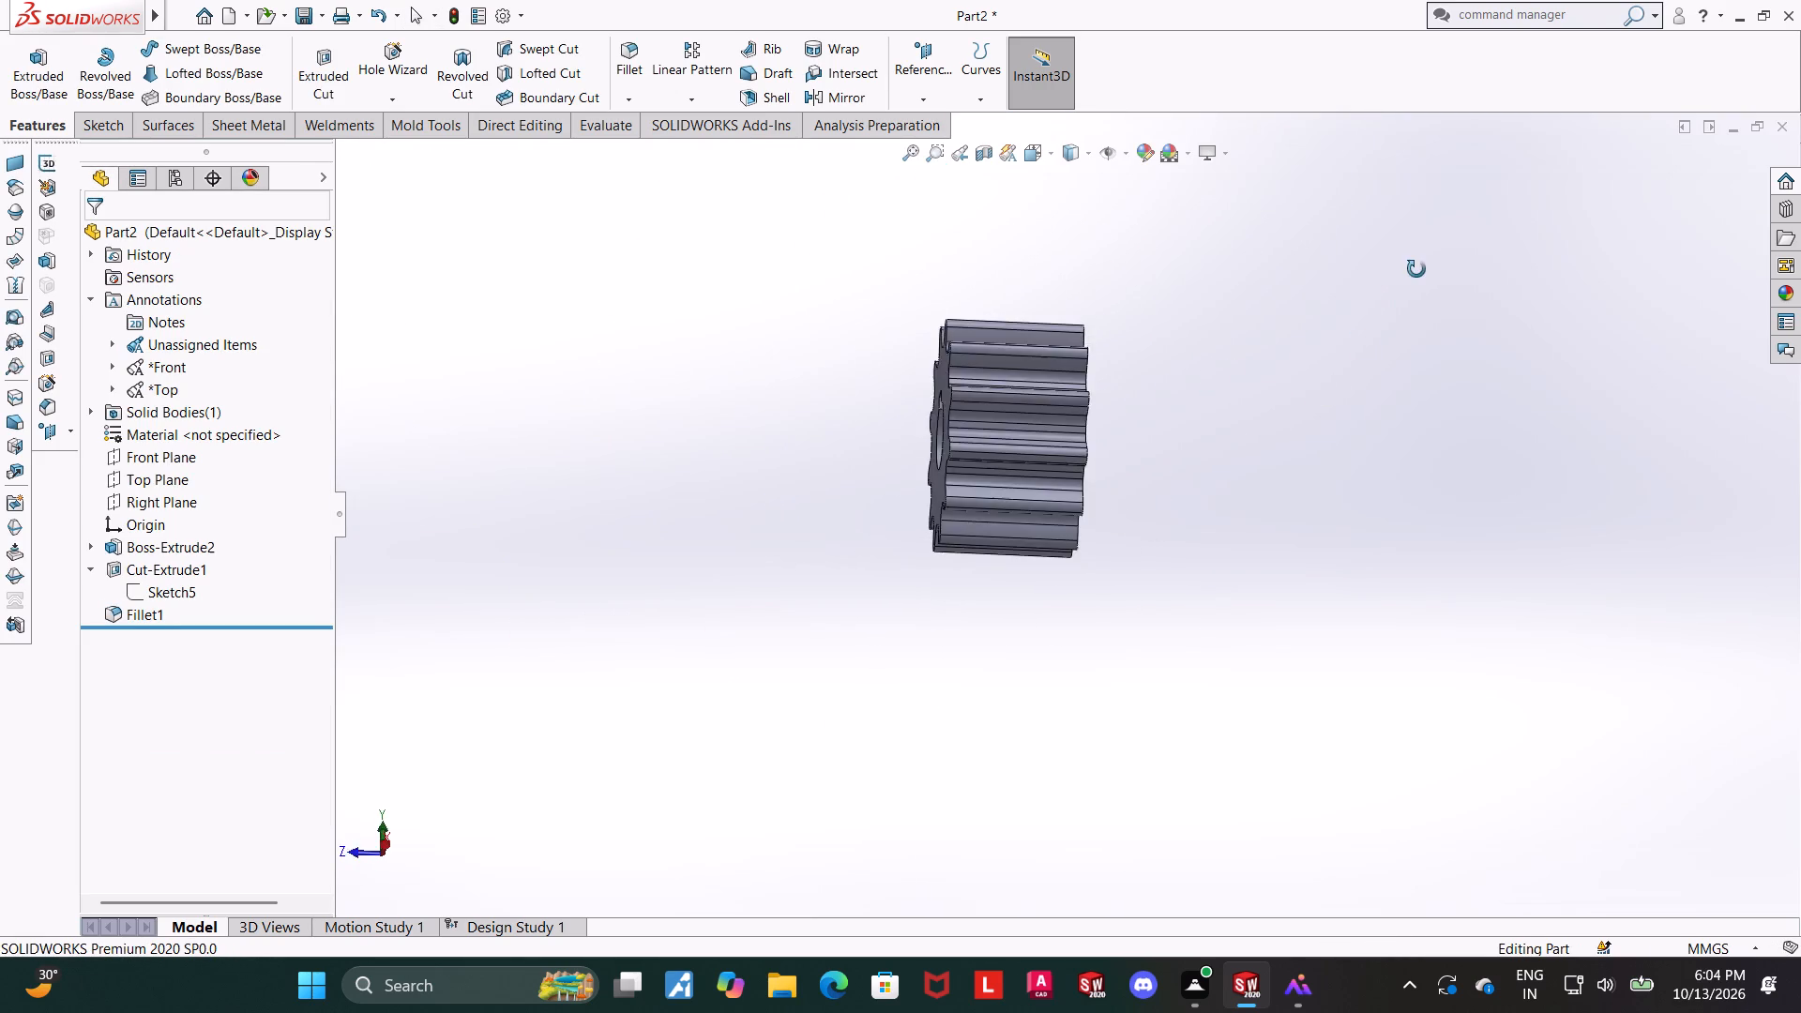
{"action": "middle_click_drag", "start_coordinate": [1416, 269], "coordinate": [1558, 363]}
{"action": "scroll", "coordinate": [1184, 360], "scroll_direction": "up", "scroll_amount": 1}
{"action": "middle_click_drag", "start_coordinate": [1188, 367], "coordinate": [1221, 364]}
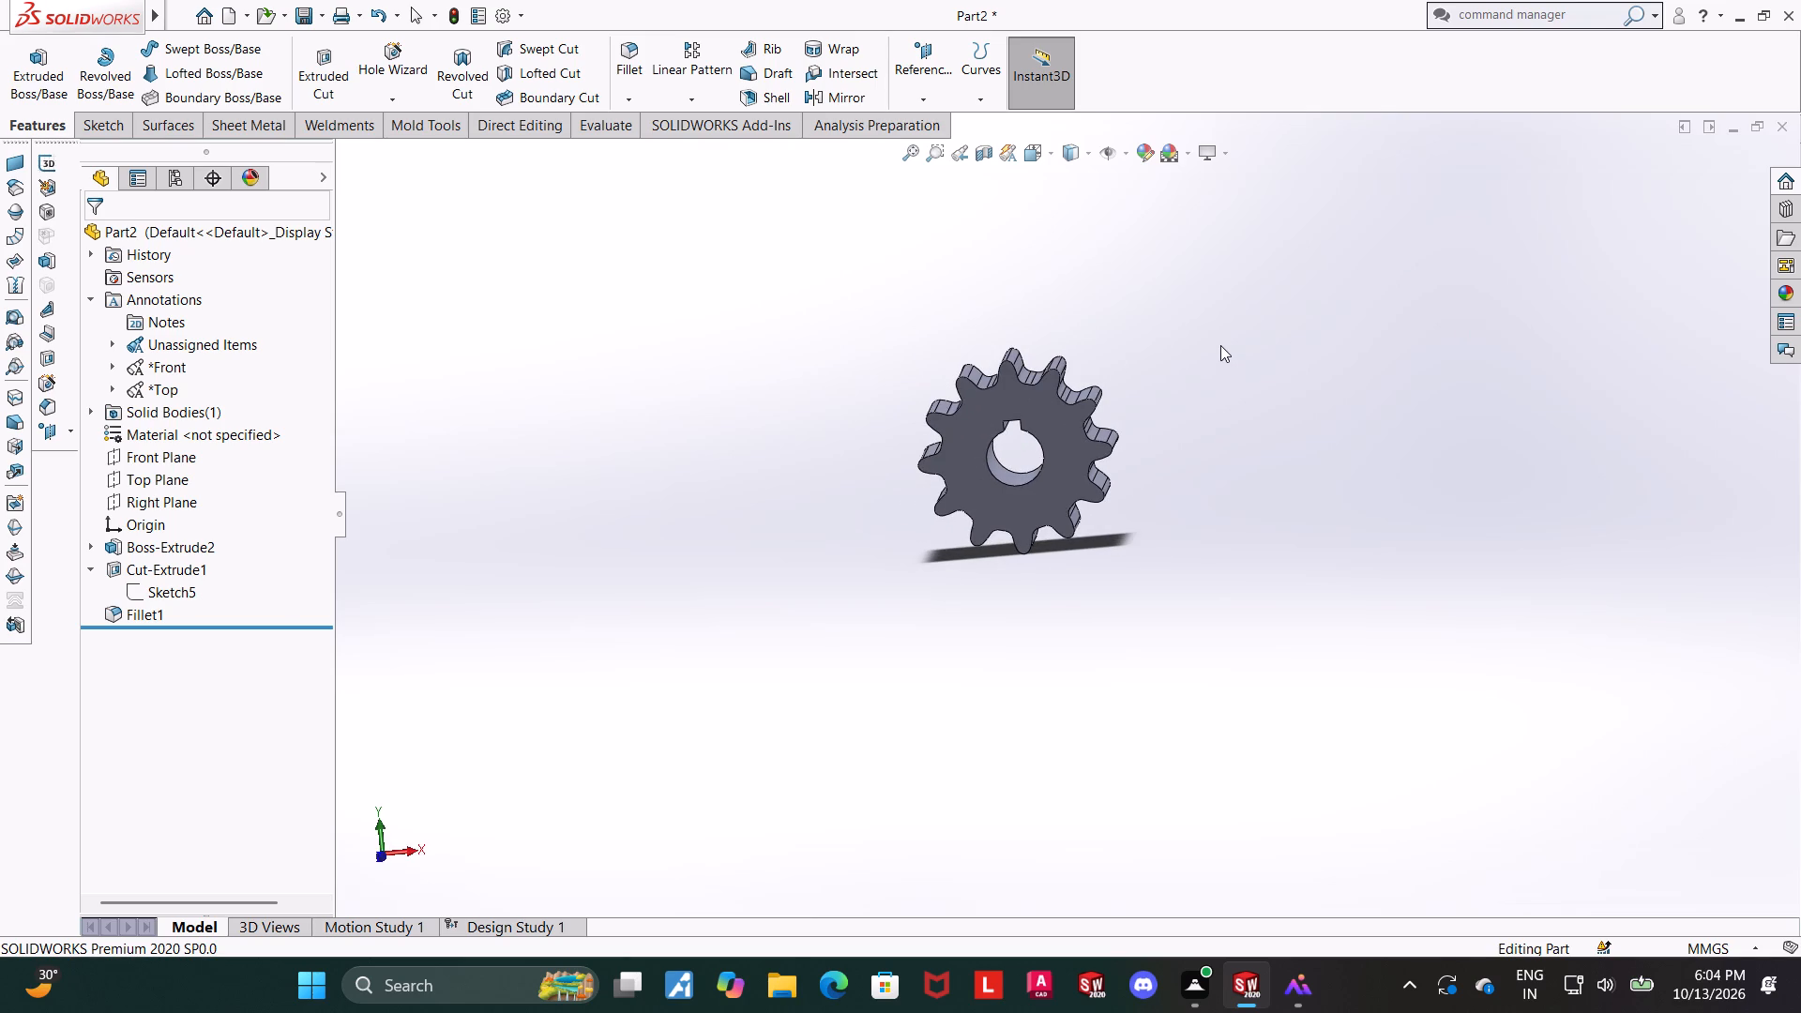
{"action": "left_click", "coordinate": [1035, 154]}
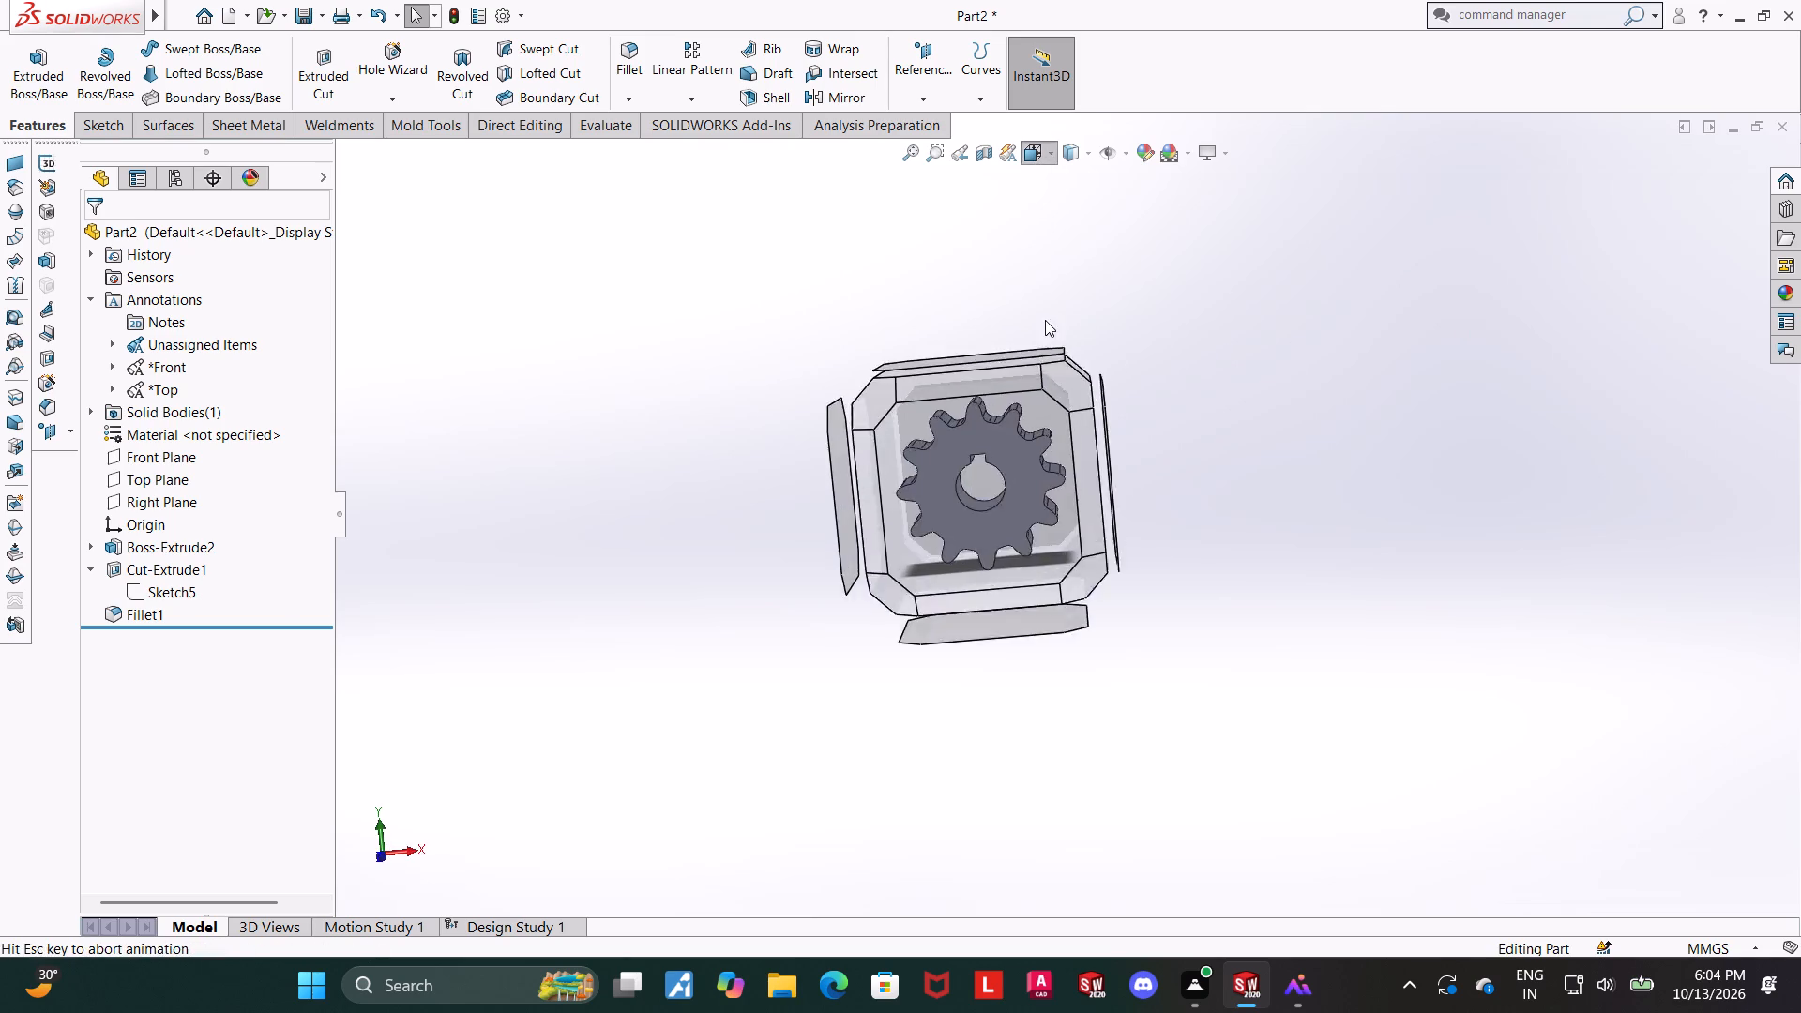
{"action": "left_click", "coordinate": [873, 559]}
{"action": "scroll", "coordinate": [1493, 517], "scroll_direction": "up", "scroll_amount": 2}
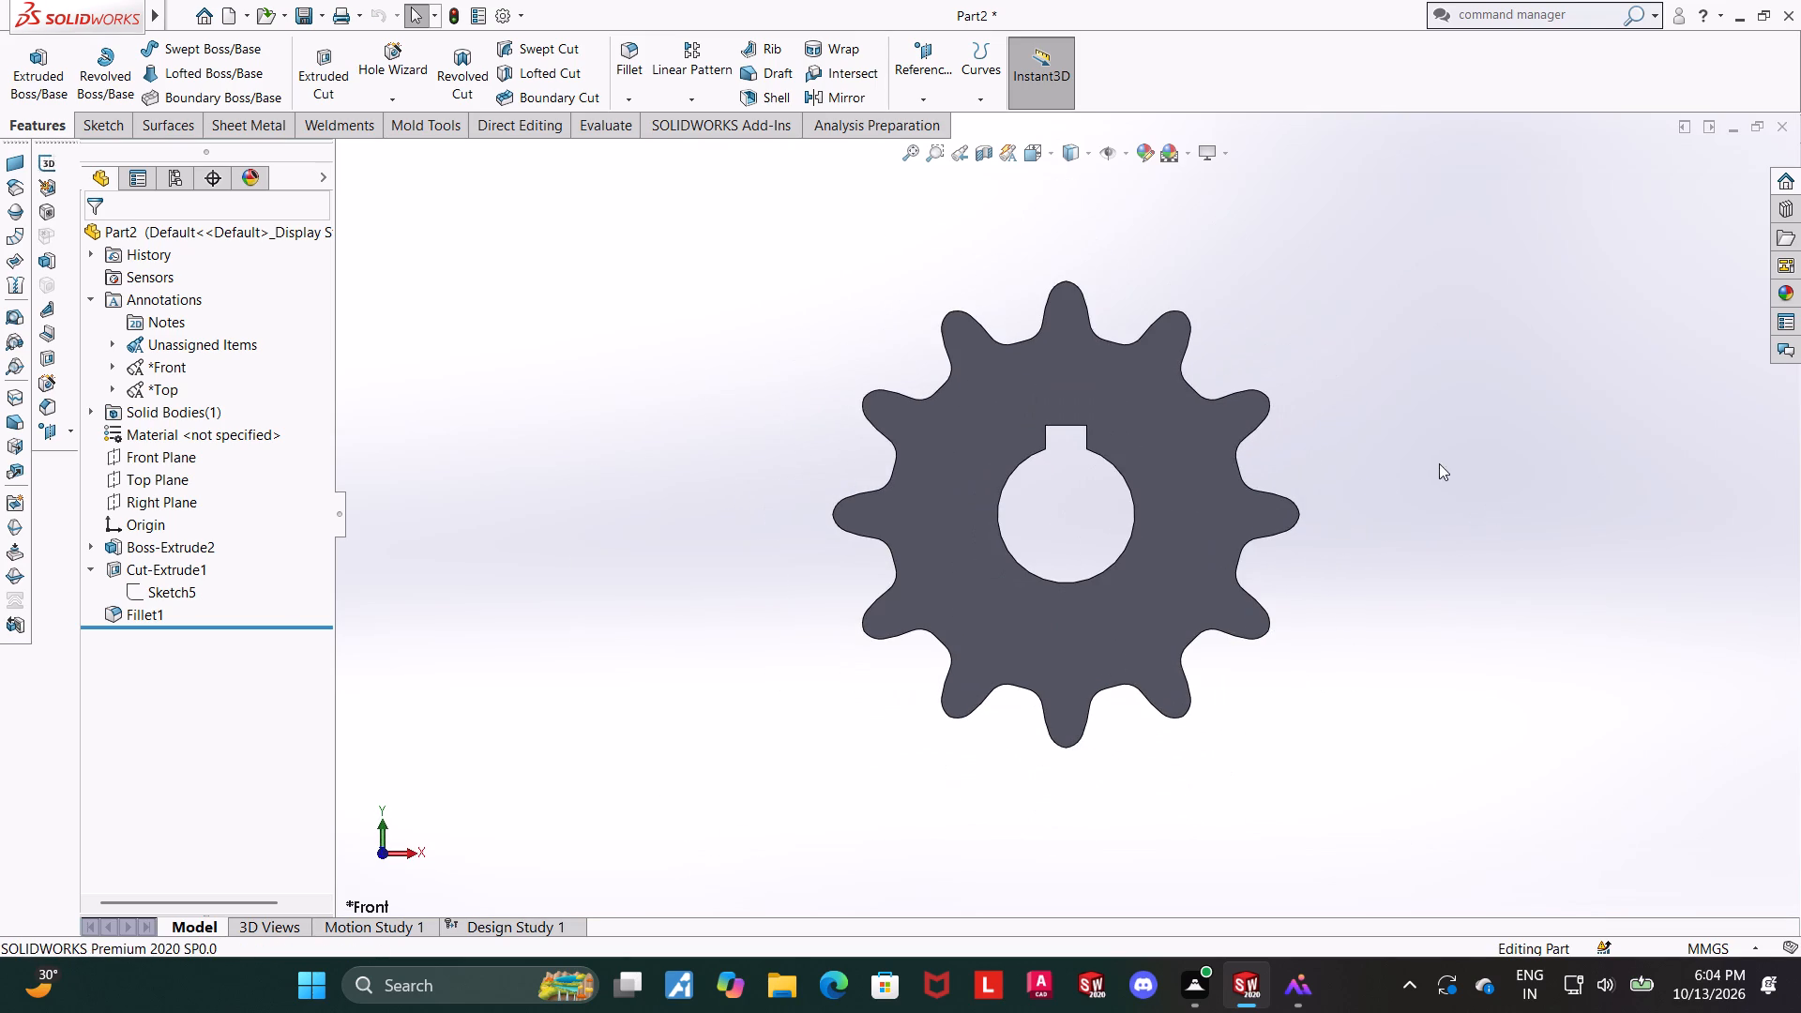
{"action": "middle_click_drag", "start_coordinate": [1366, 416], "coordinate": [1386, 543]}
Edit Fillet1 and set its radius to 4 mm for all selected tooth edges.
{"action": "left_click", "coordinate": [136, 617]}
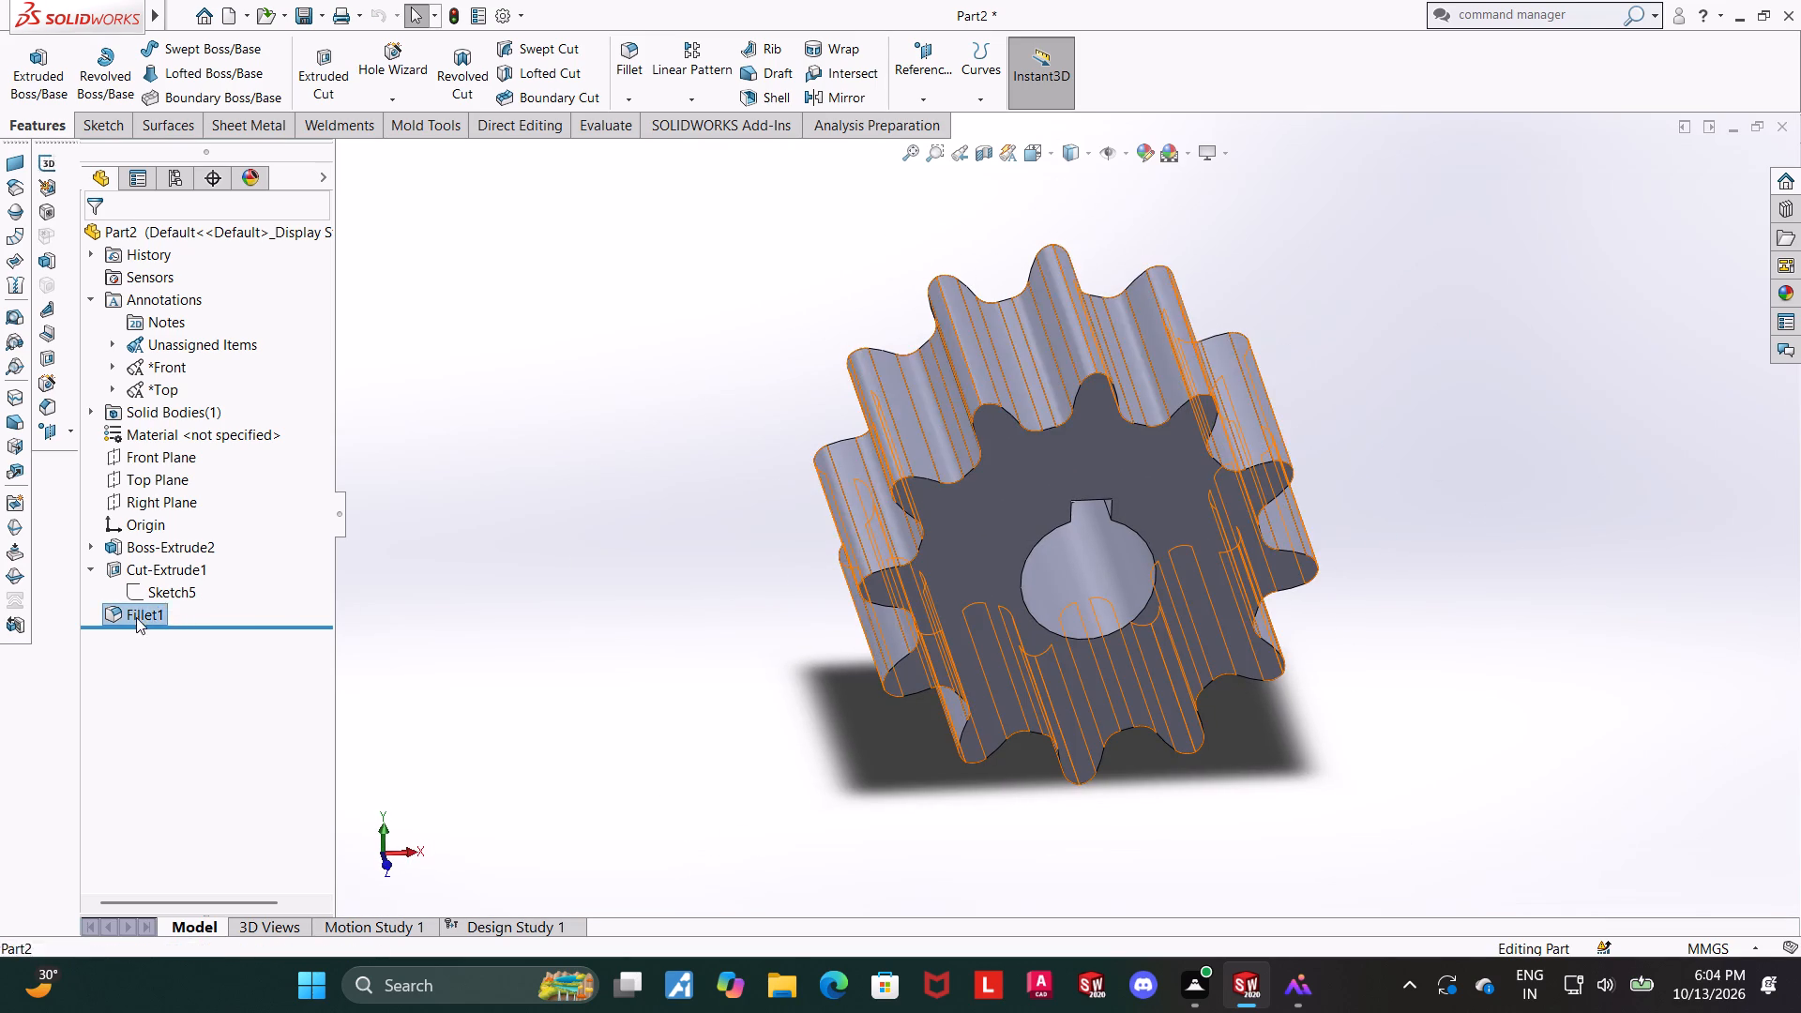
{"action": "left_click", "coordinate": [150, 571]}
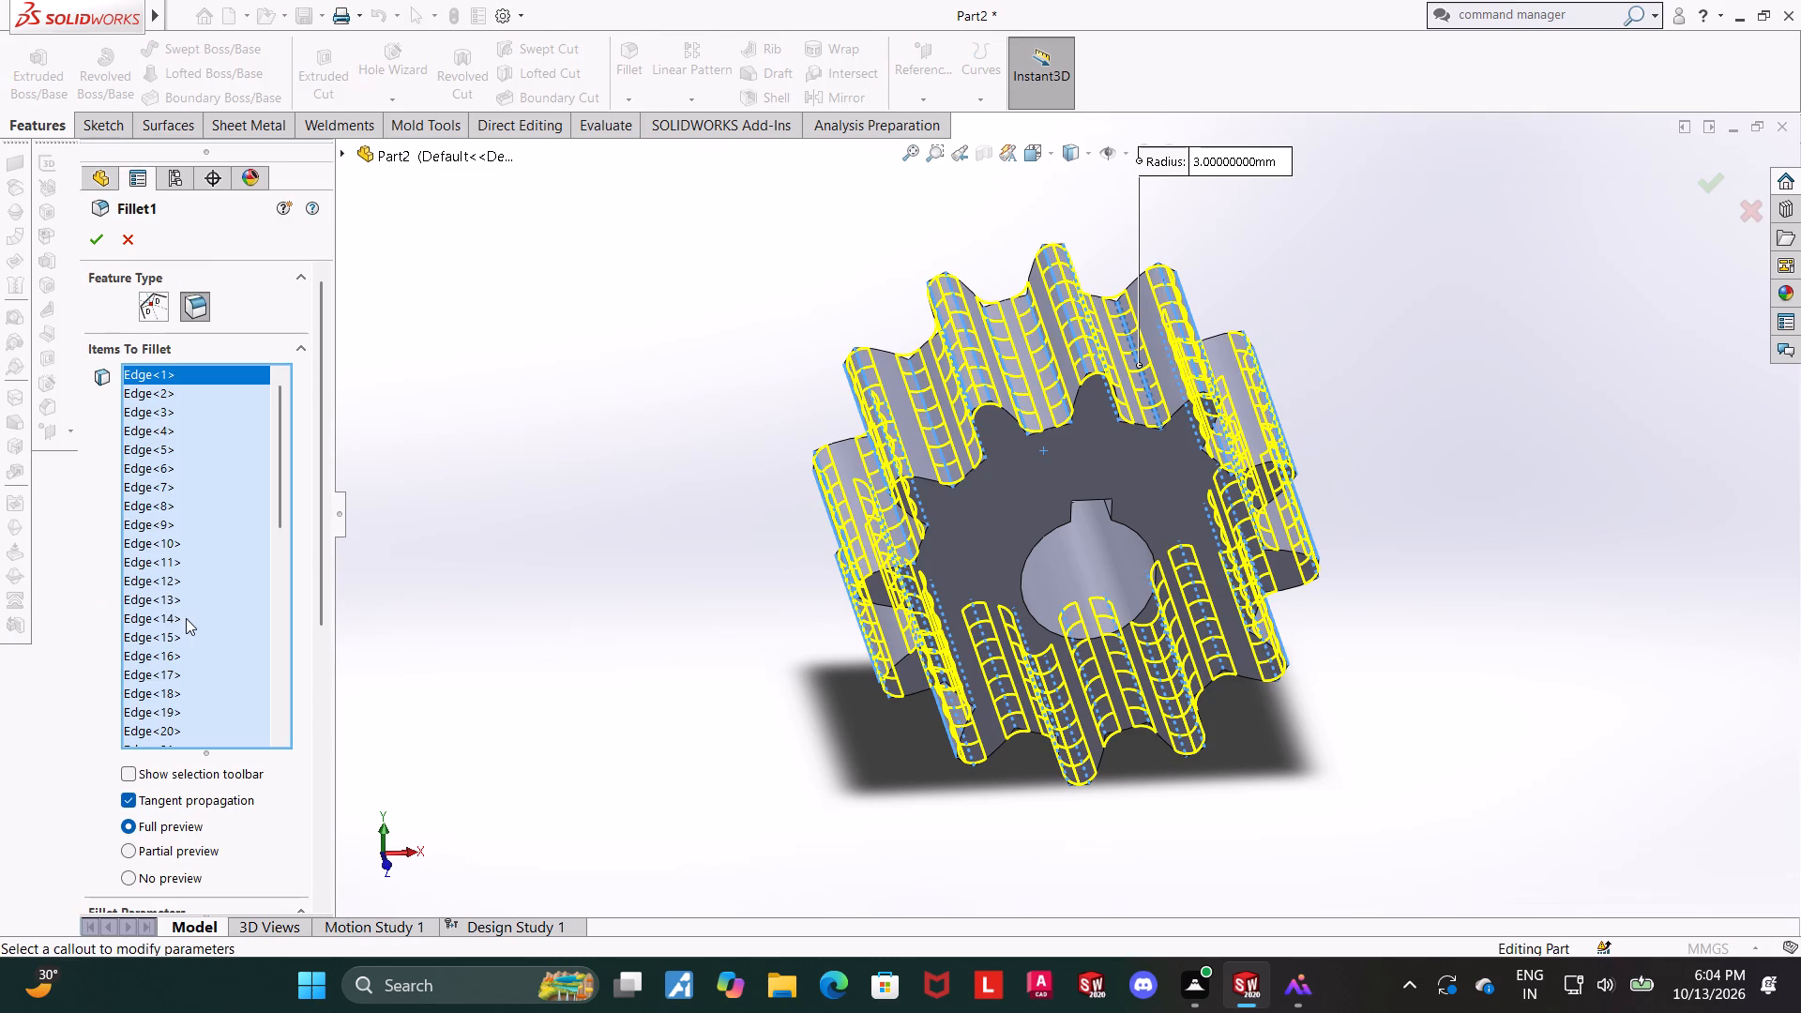
{"action": "left_click_drag", "start_coordinate": [325, 521], "coordinate": [324, 656]}
{"action": "left_click", "coordinate": [220, 718]}
{"action": "left_click", "coordinate": [219, 718]}
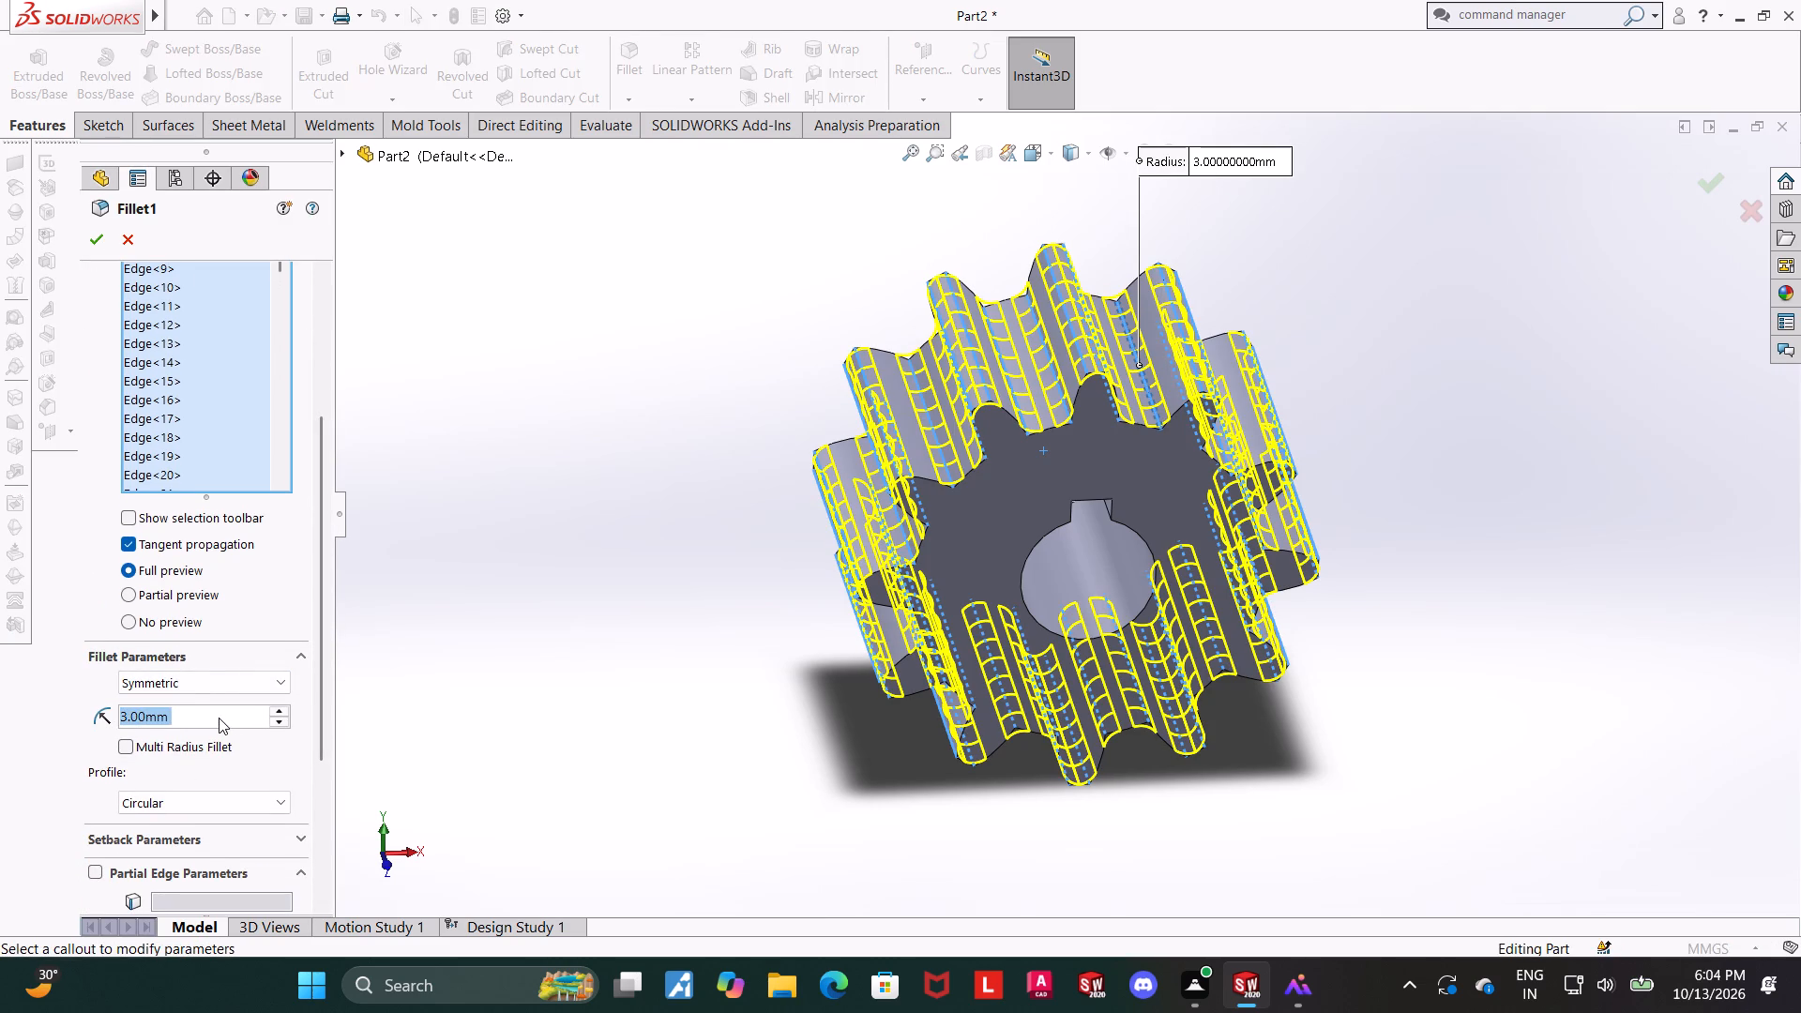
{"action": "key", "text": "4"}
{"action": "key", "text": "Return"}
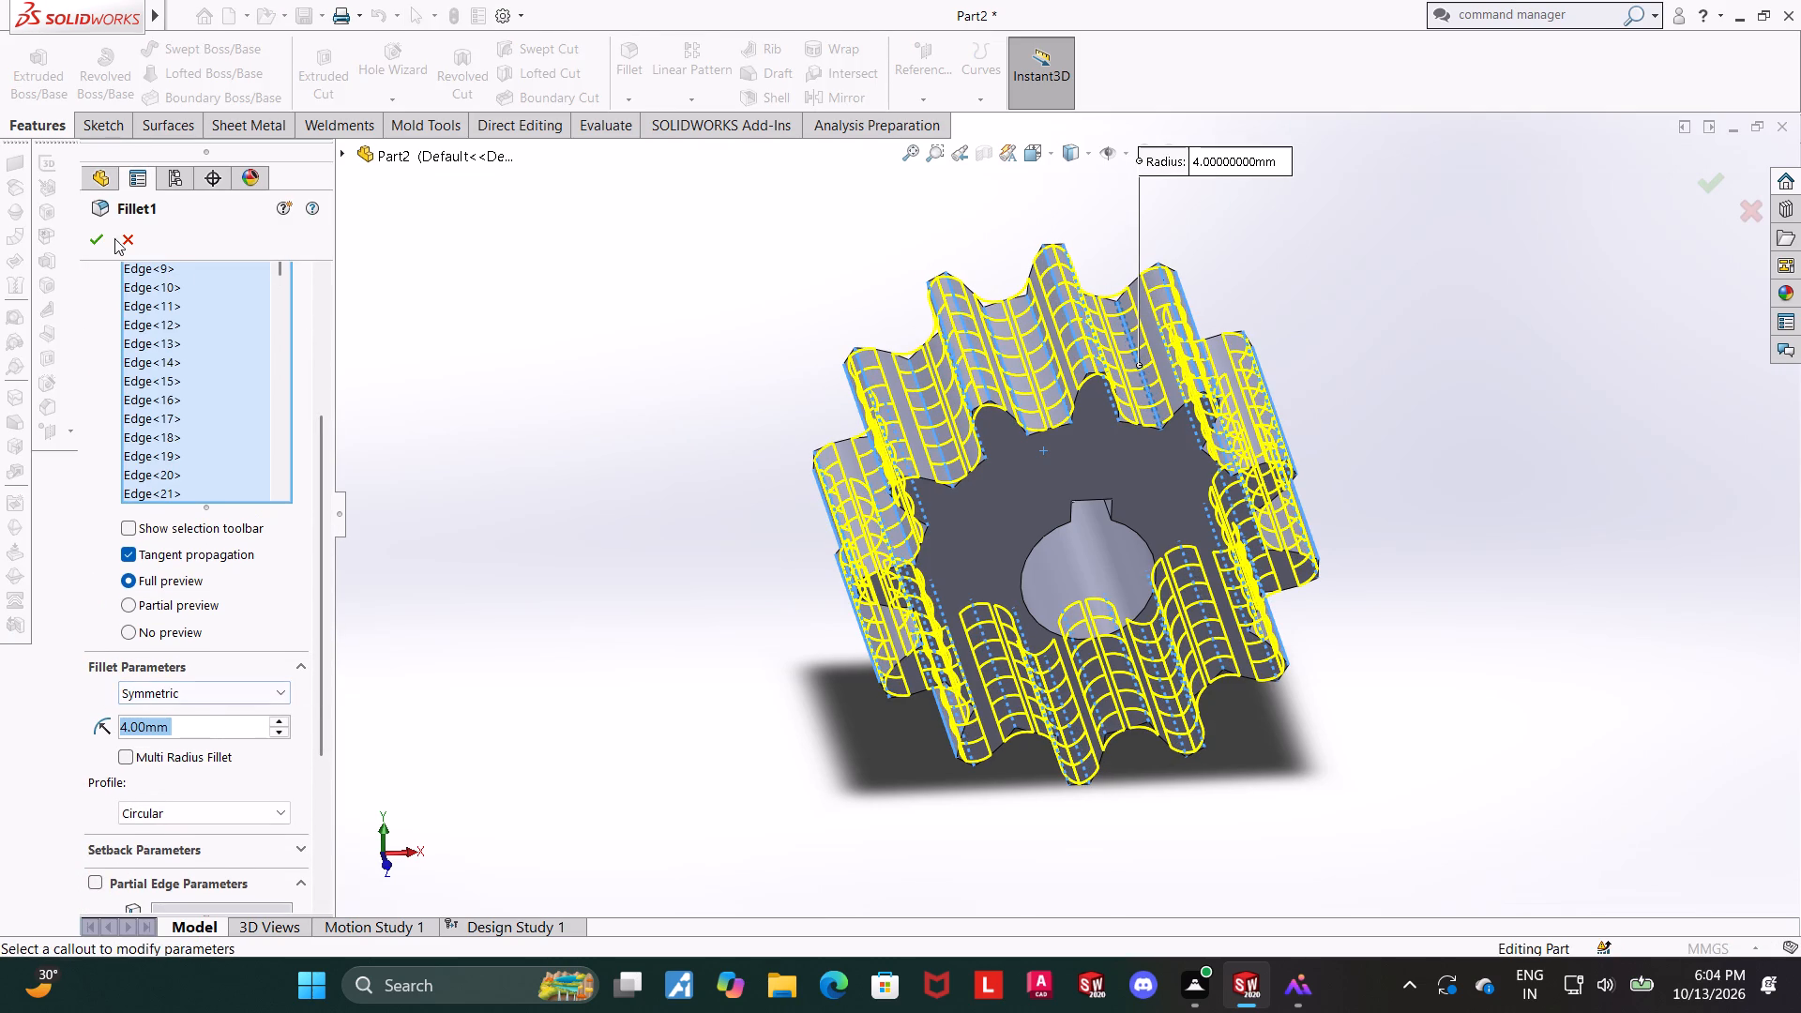
{"action": "left_click", "coordinate": [100, 249]}
{"action": "left_click", "coordinate": [567, 511]}
Examine the enlarged root and tip fillets around the gear and its keyed bore.
{"action": "middle_click_drag", "start_coordinate": [1043, 597], "coordinate": [1042, 440]}
{"action": "scroll", "coordinate": [1042, 595], "scroll_direction": "up", "scroll_amount": 1}
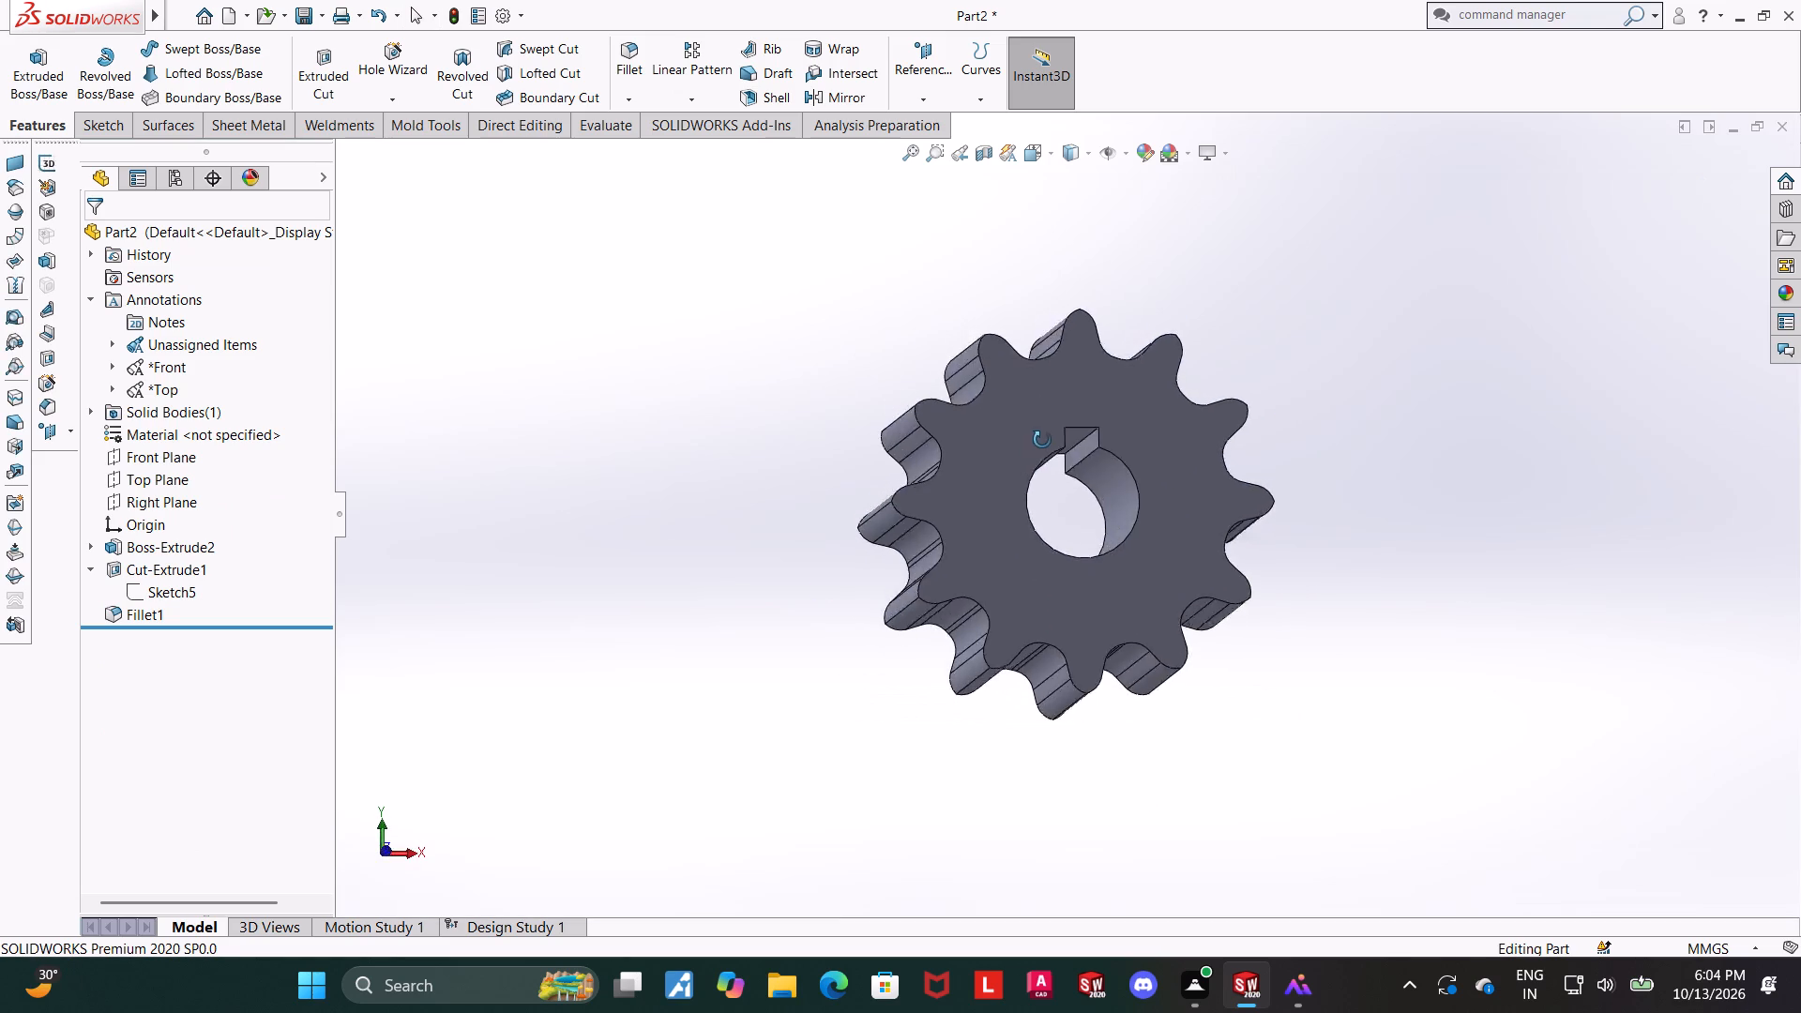
{"action": "middle_click_drag", "start_coordinate": [1042, 440], "coordinate": [1030, 499]}
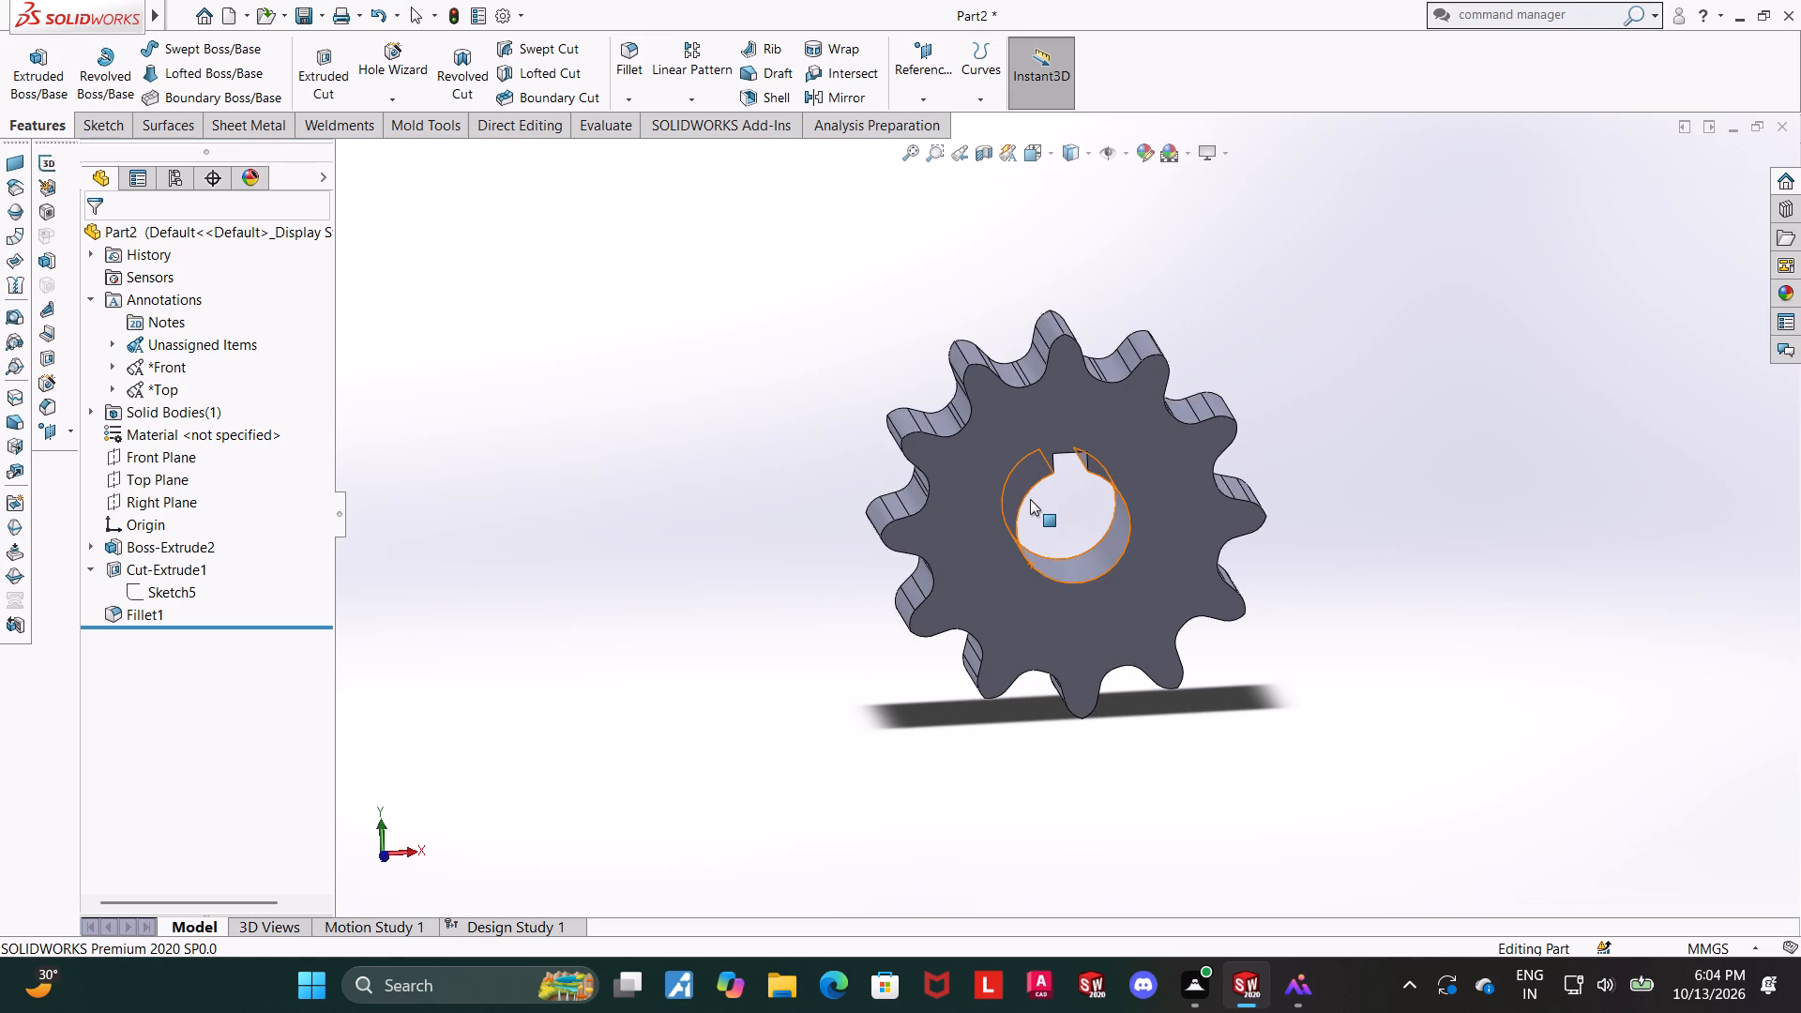
{"action": "scroll", "coordinate": [868, 568], "scroll_direction": "up", "scroll_amount": 2}
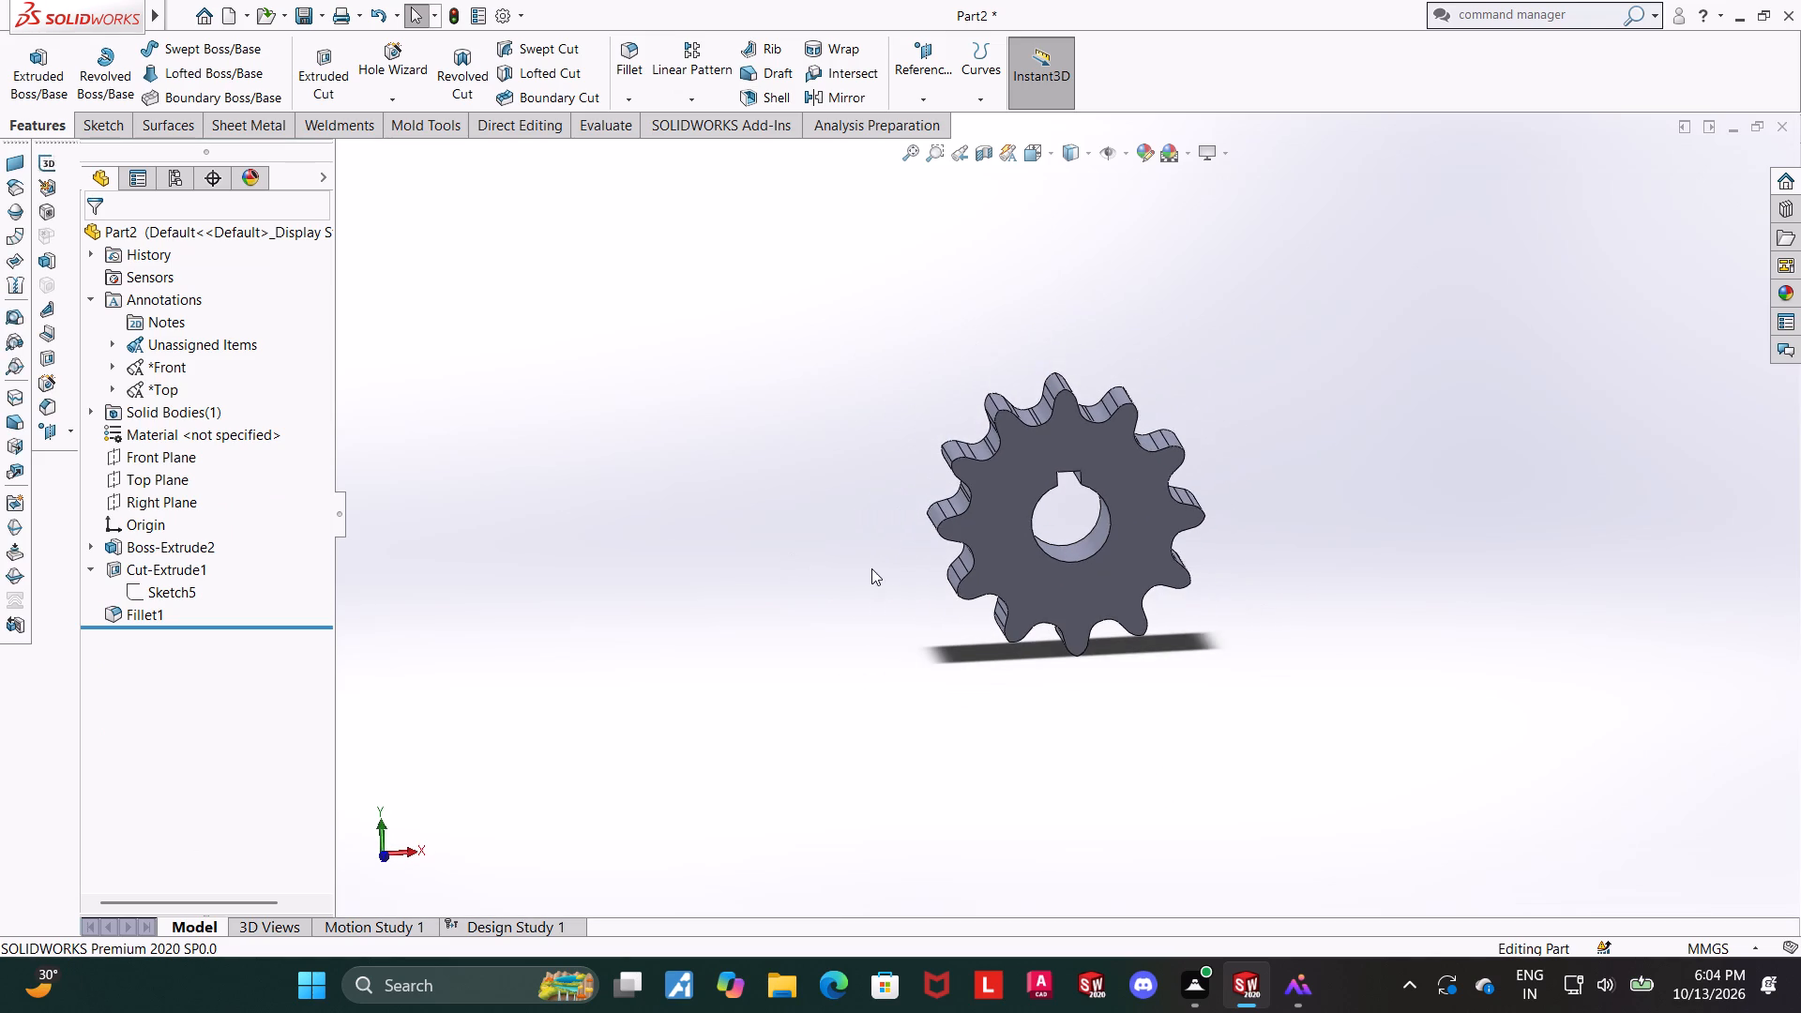
{"action": "middle_click_drag", "start_coordinate": [1153, 441], "coordinate": [1084, 479]}
{"action": "scroll", "coordinate": [1150, 409], "scroll_direction": "down", "scroll_amount": 2}
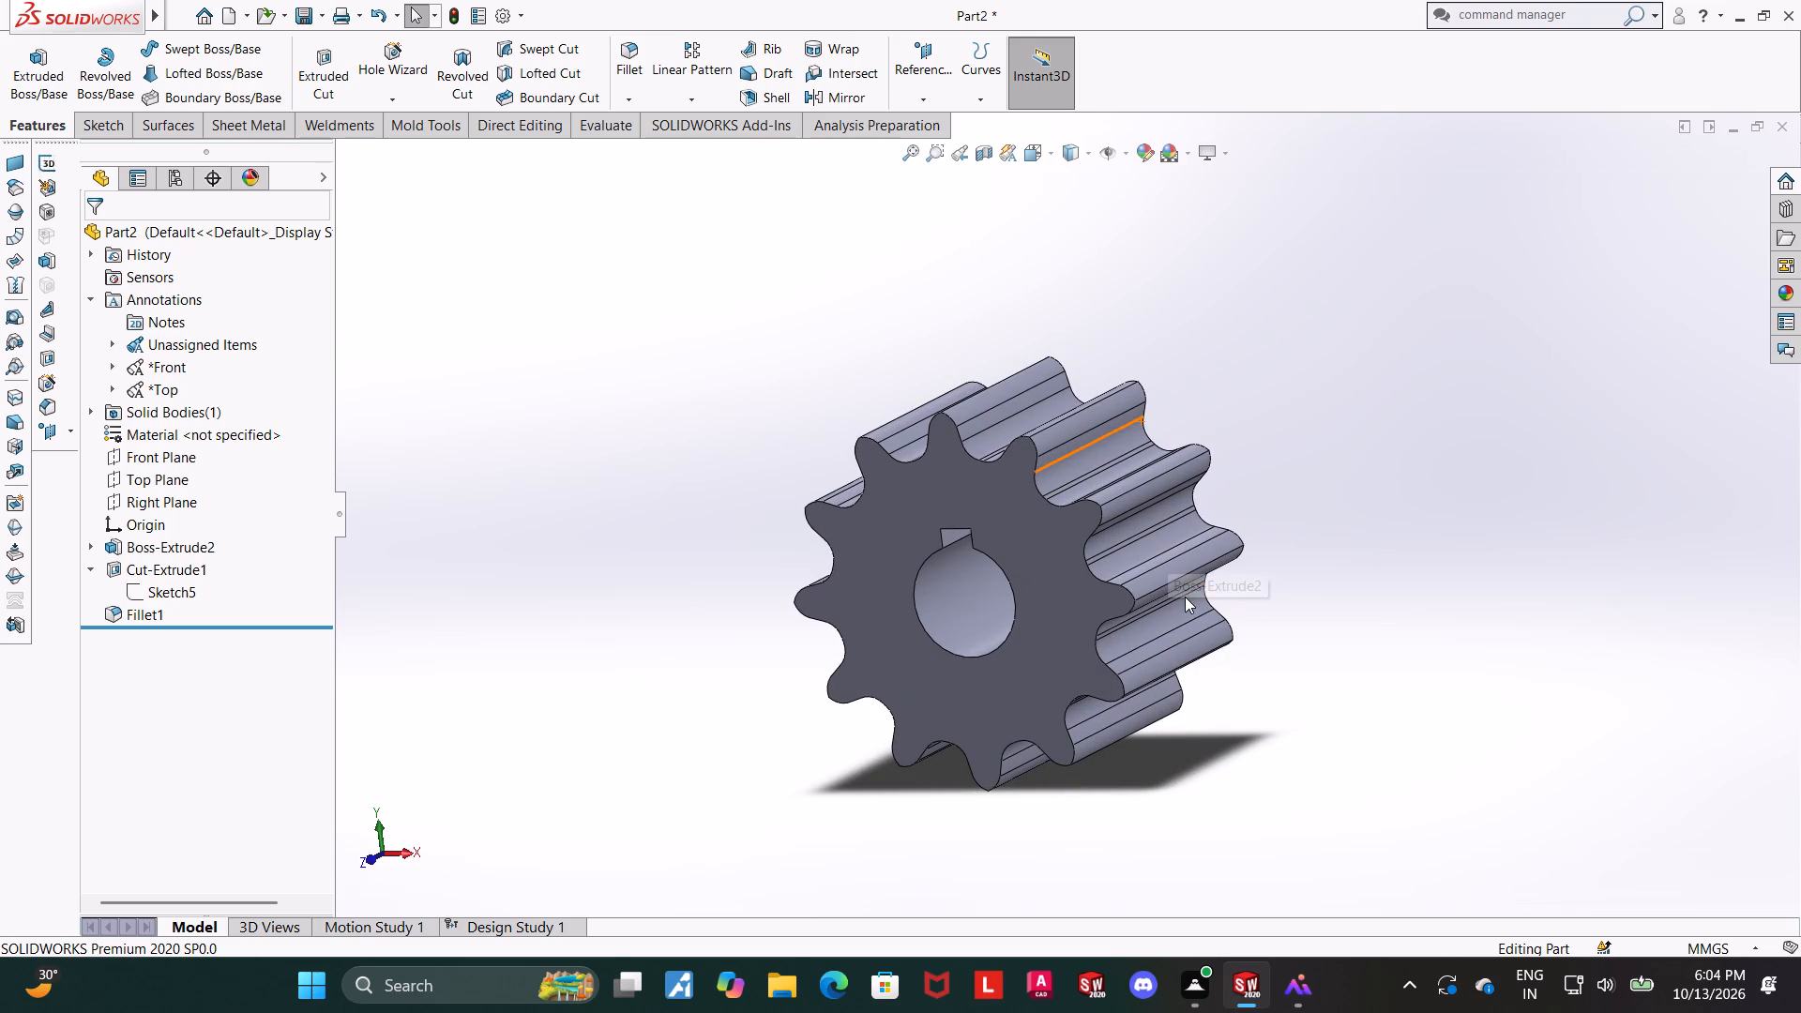
{"action": "scroll", "coordinate": [1178, 592], "scroll_direction": "up", "scroll_amount": 2}
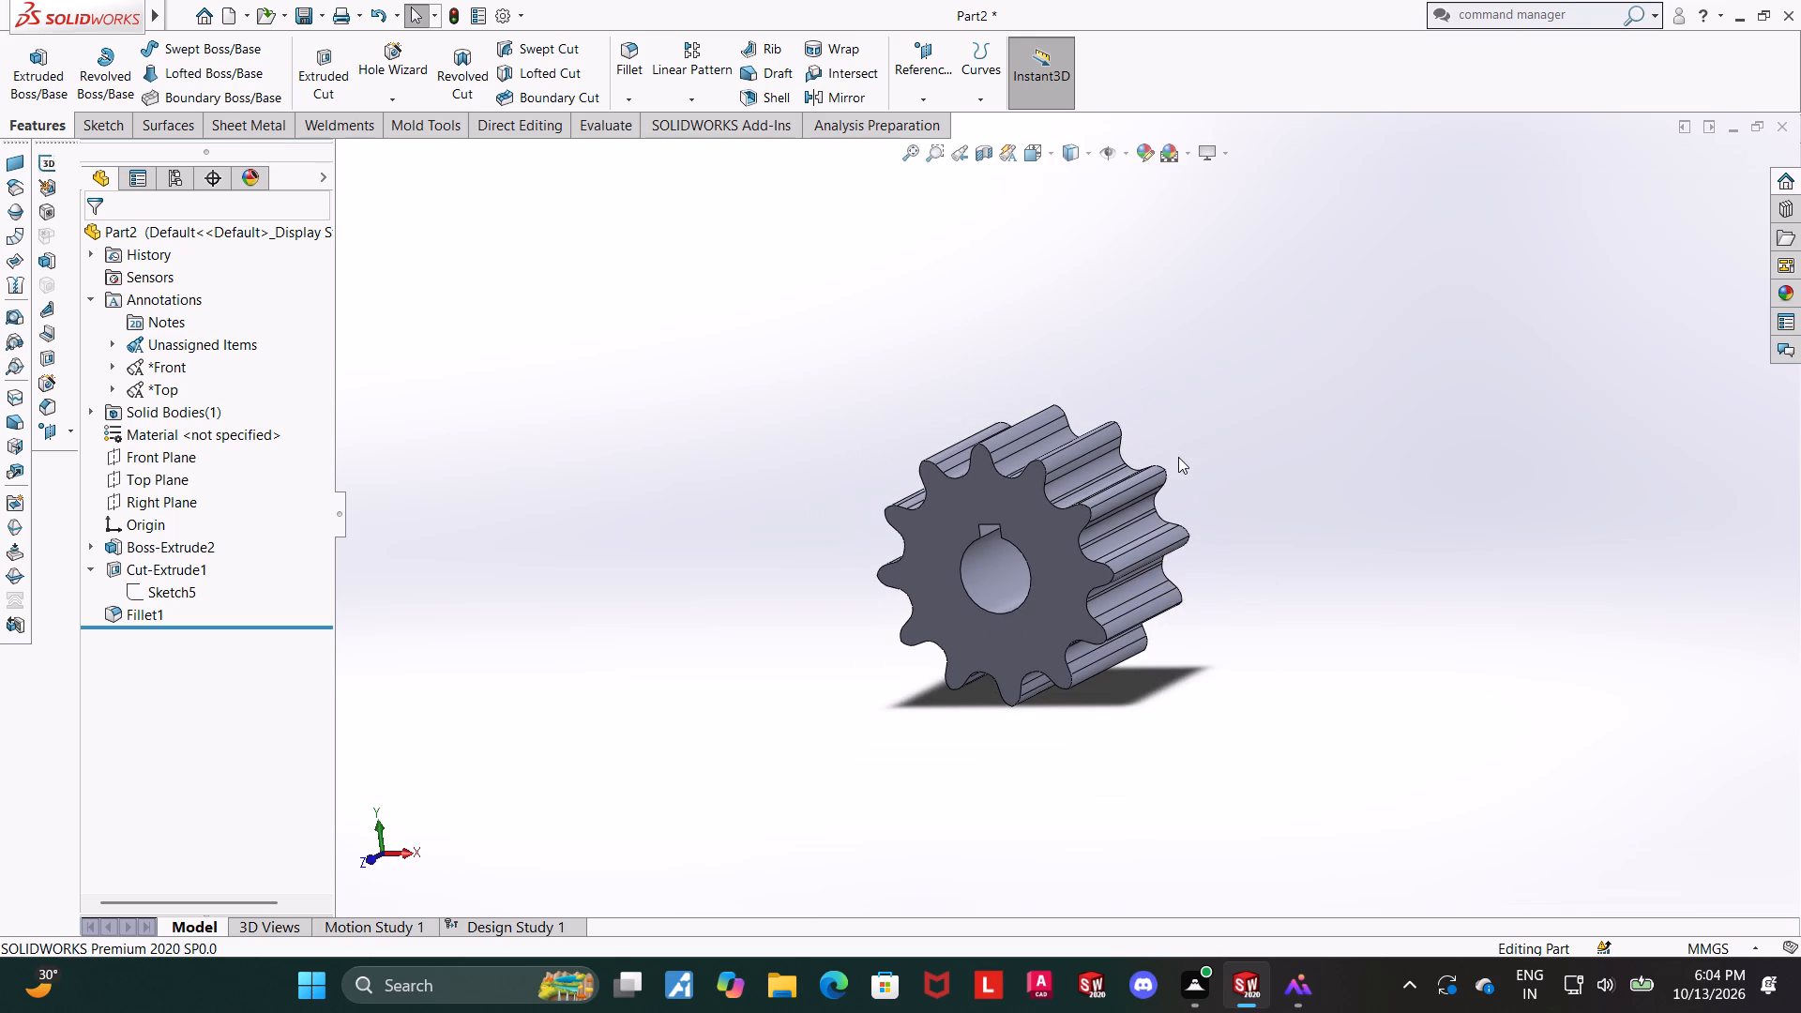
{"action": "scroll", "coordinate": [1172, 458], "scroll_direction": "up", "scroll_amount": 2}
{"action": "scroll", "coordinate": [1086, 585], "scroll_direction": "down", "scroll_amount": 3}
{"action": "middle_click_drag", "start_coordinate": [953, 490], "coordinate": [1004, 435]}
{"action": "scroll", "coordinate": [1008, 440], "scroll_direction": "down", "scroll_amount": 4}
Measure the distance between the two side faces of the bore's keyway.
{"action": "left_click", "coordinate": [595, 113]}
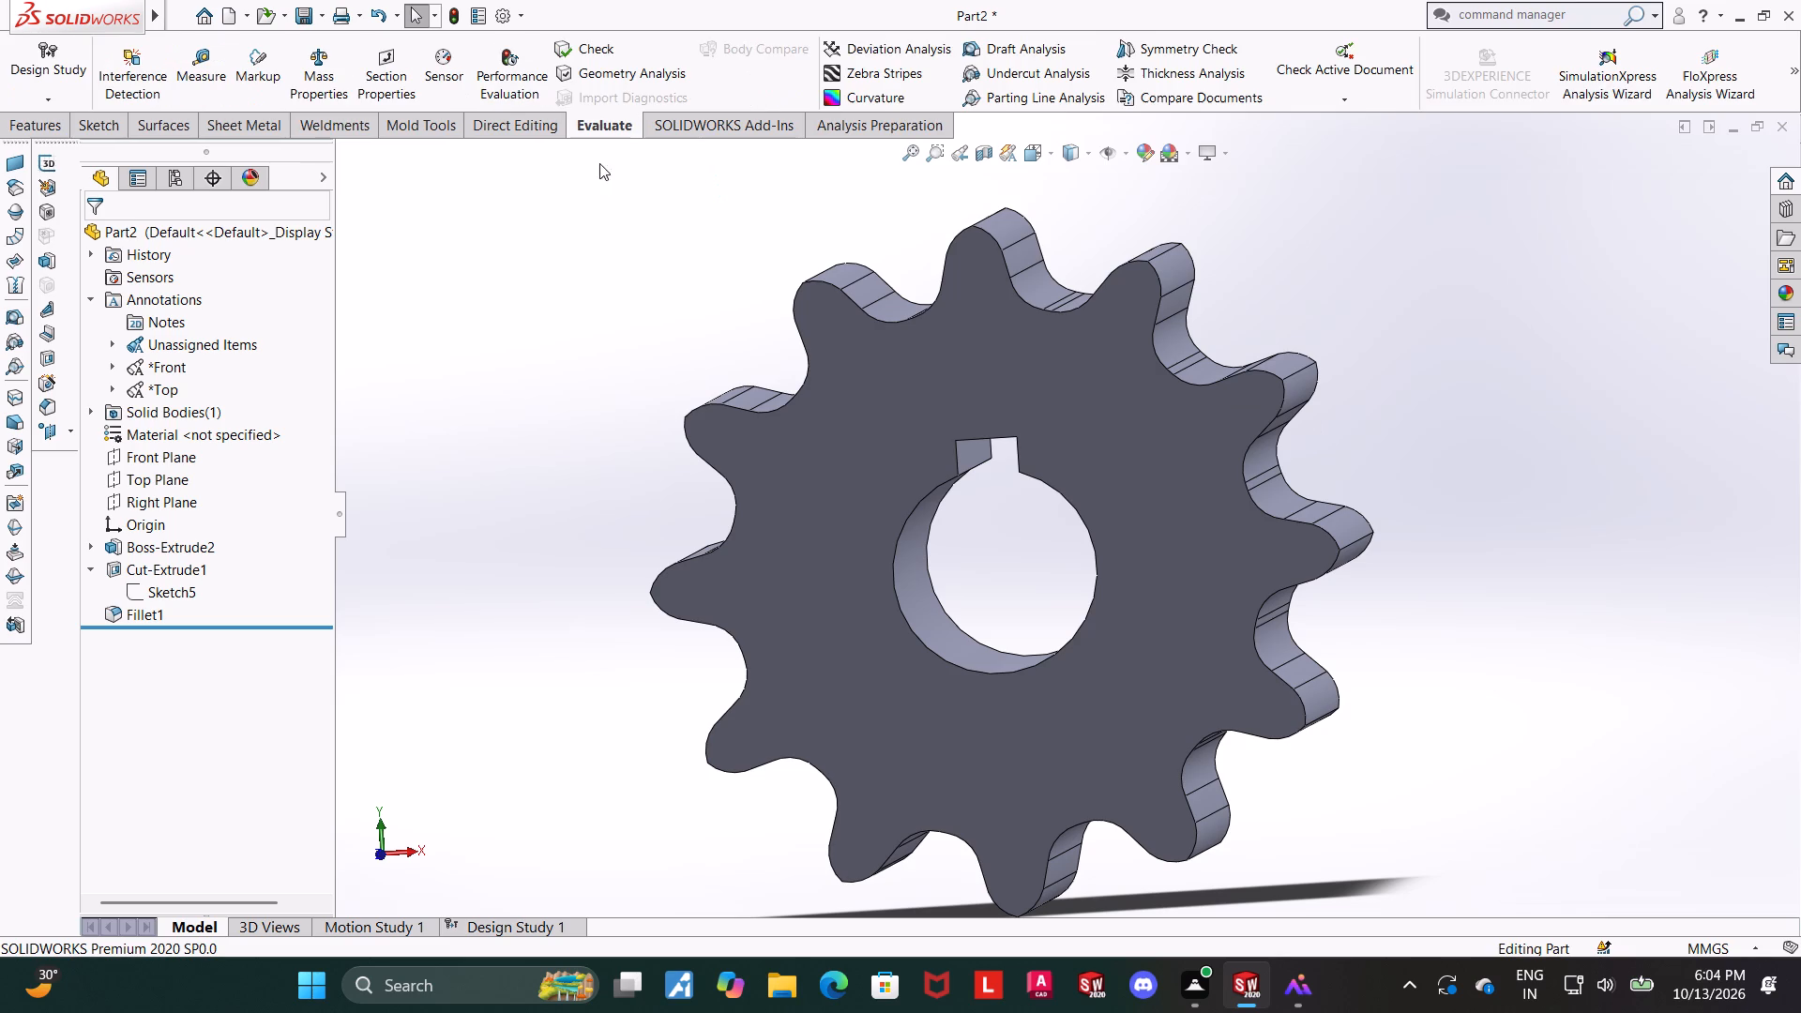
{"action": "left_click", "coordinate": [194, 68]}
{"action": "scroll", "coordinate": [799, 299], "scroll_direction": "down", "scroll_amount": 4}
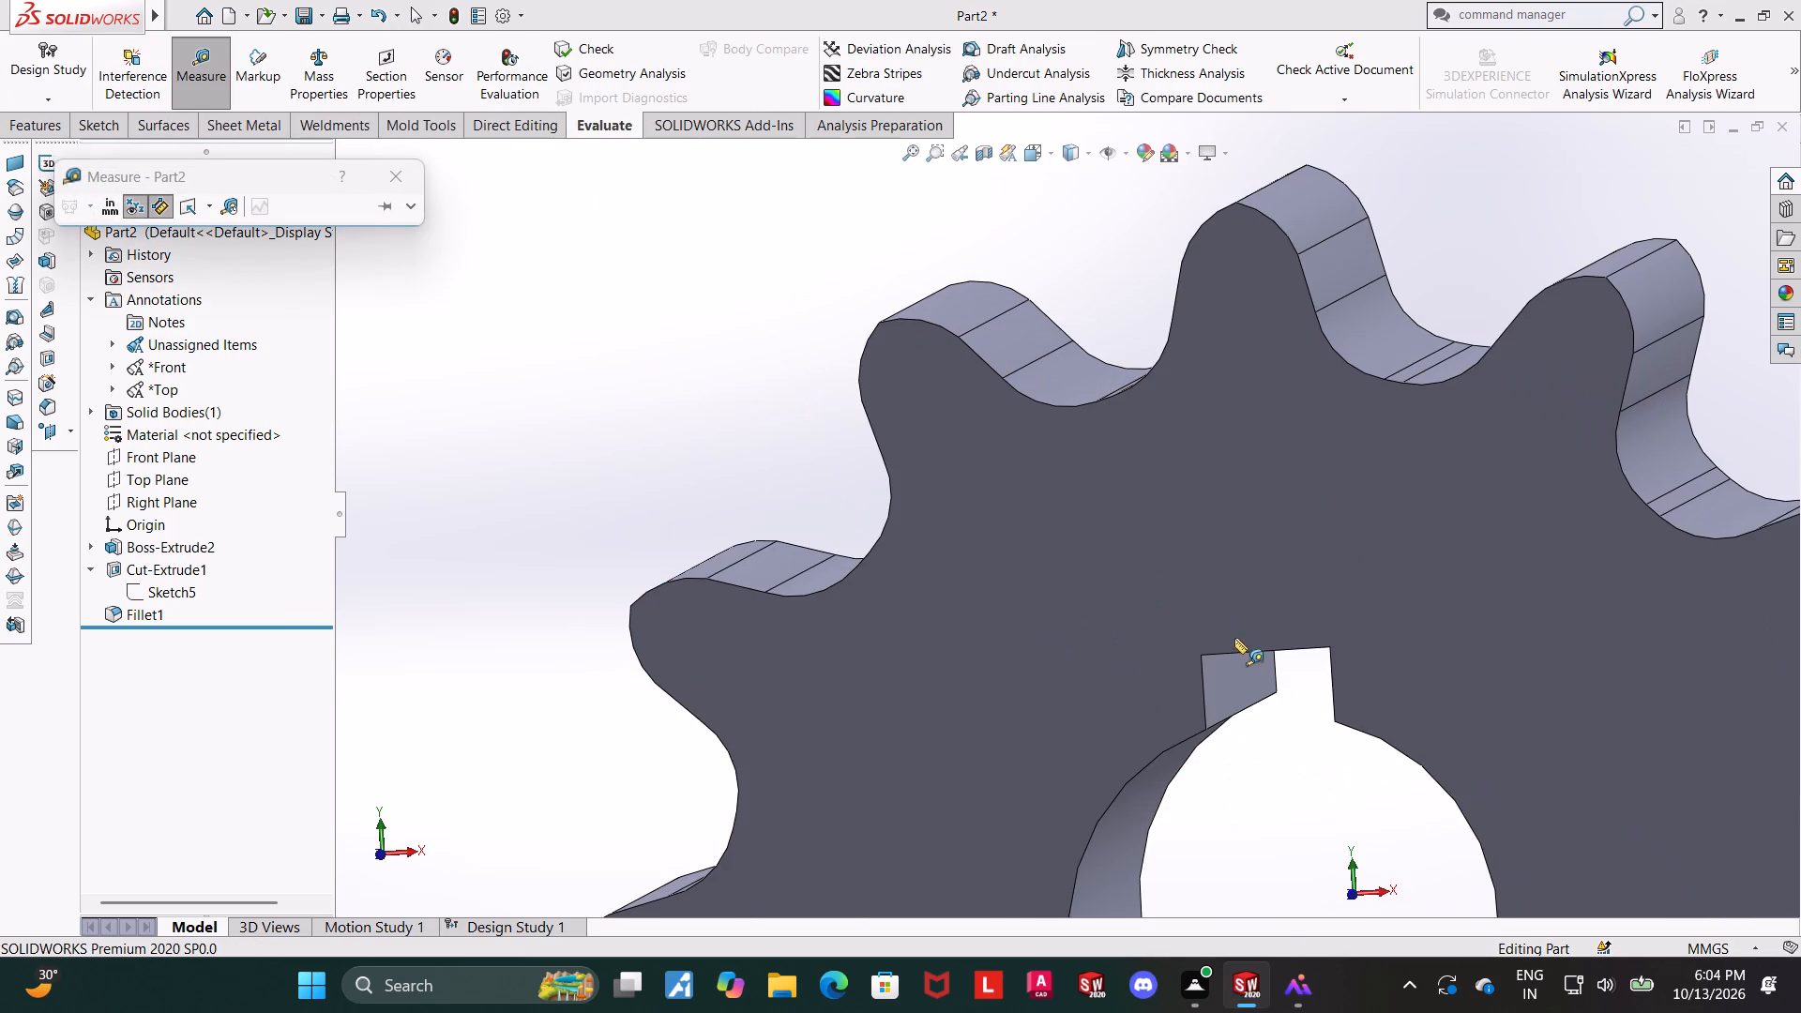
{"action": "left_click", "coordinate": [1238, 676]}
{"action": "scroll", "coordinate": [1272, 676], "scroll_direction": "up", "scroll_amount": 1}
{"action": "middle_click_drag", "start_coordinate": [1272, 676], "coordinate": [1305, 682]}
{"action": "left_click", "coordinate": [1264, 654]}
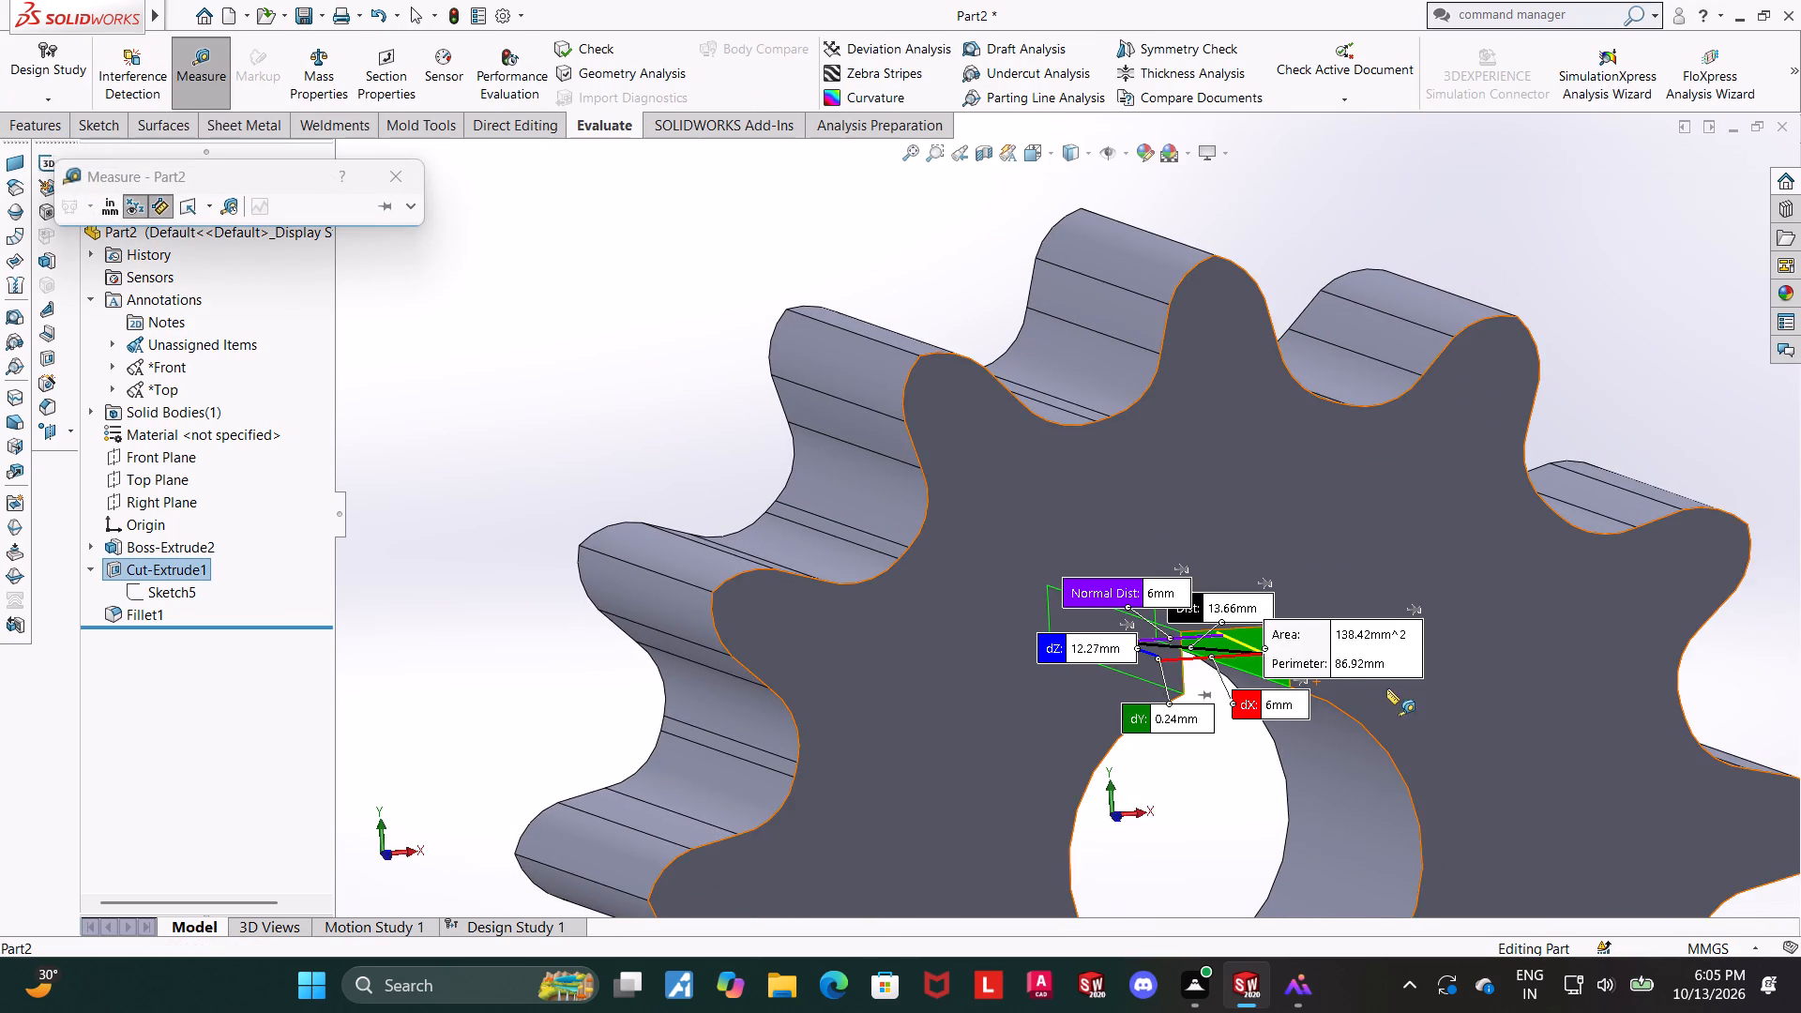
{"action": "scroll", "coordinate": [1328, 697], "scroll_direction": "down", "scroll_amount": 3}
{"action": "scroll", "coordinate": [1328, 697], "scroll_direction": "up", "scroll_amount": 6}
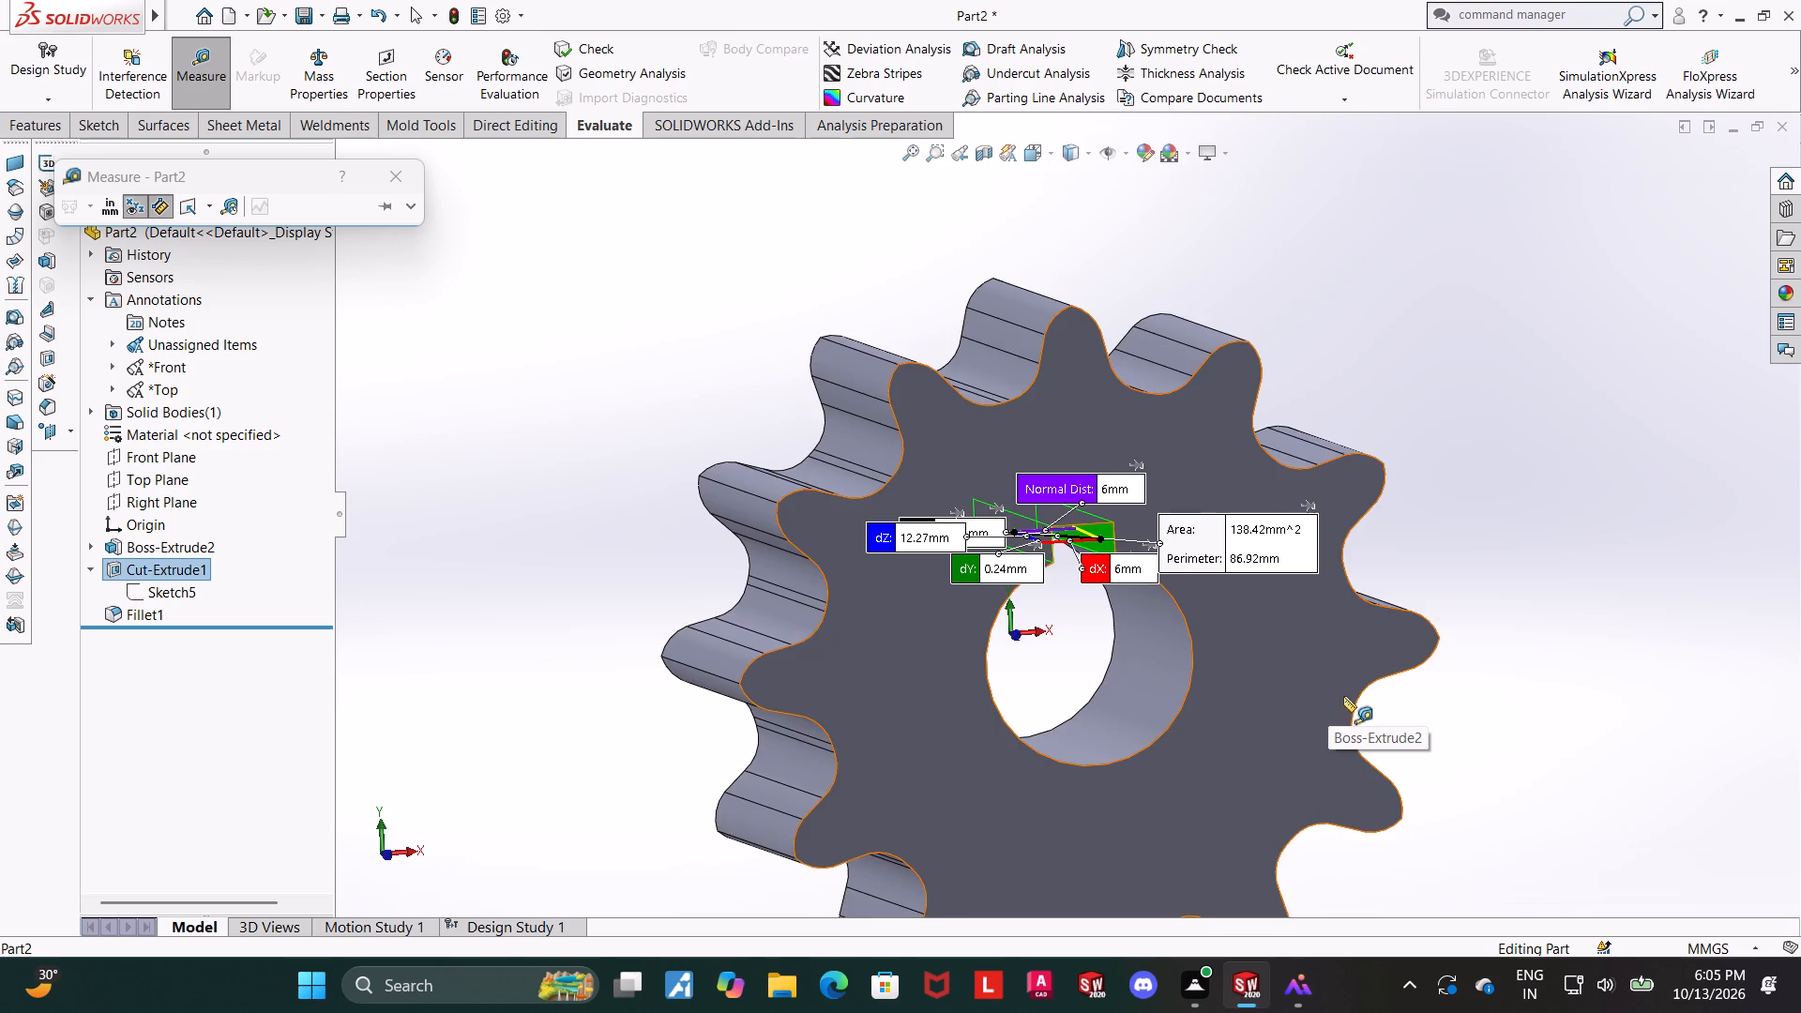
{"action": "scroll", "coordinate": [1343, 696], "scroll_direction": "up", "scroll_amount": 2}
{"action": "left_click", "coordinate": [1510, 632]}
Inspect the gear's teeth, bore and keyway from different angles and close the Measure tool.
{"action": "middle_click_drag", "start_coordinate": [1474, 628], "coordinate": [1430, 652]}
{"action": "scroll", "coordinate": [1446, 620], "scroll_direction": "up", "scroll_amount": 1}
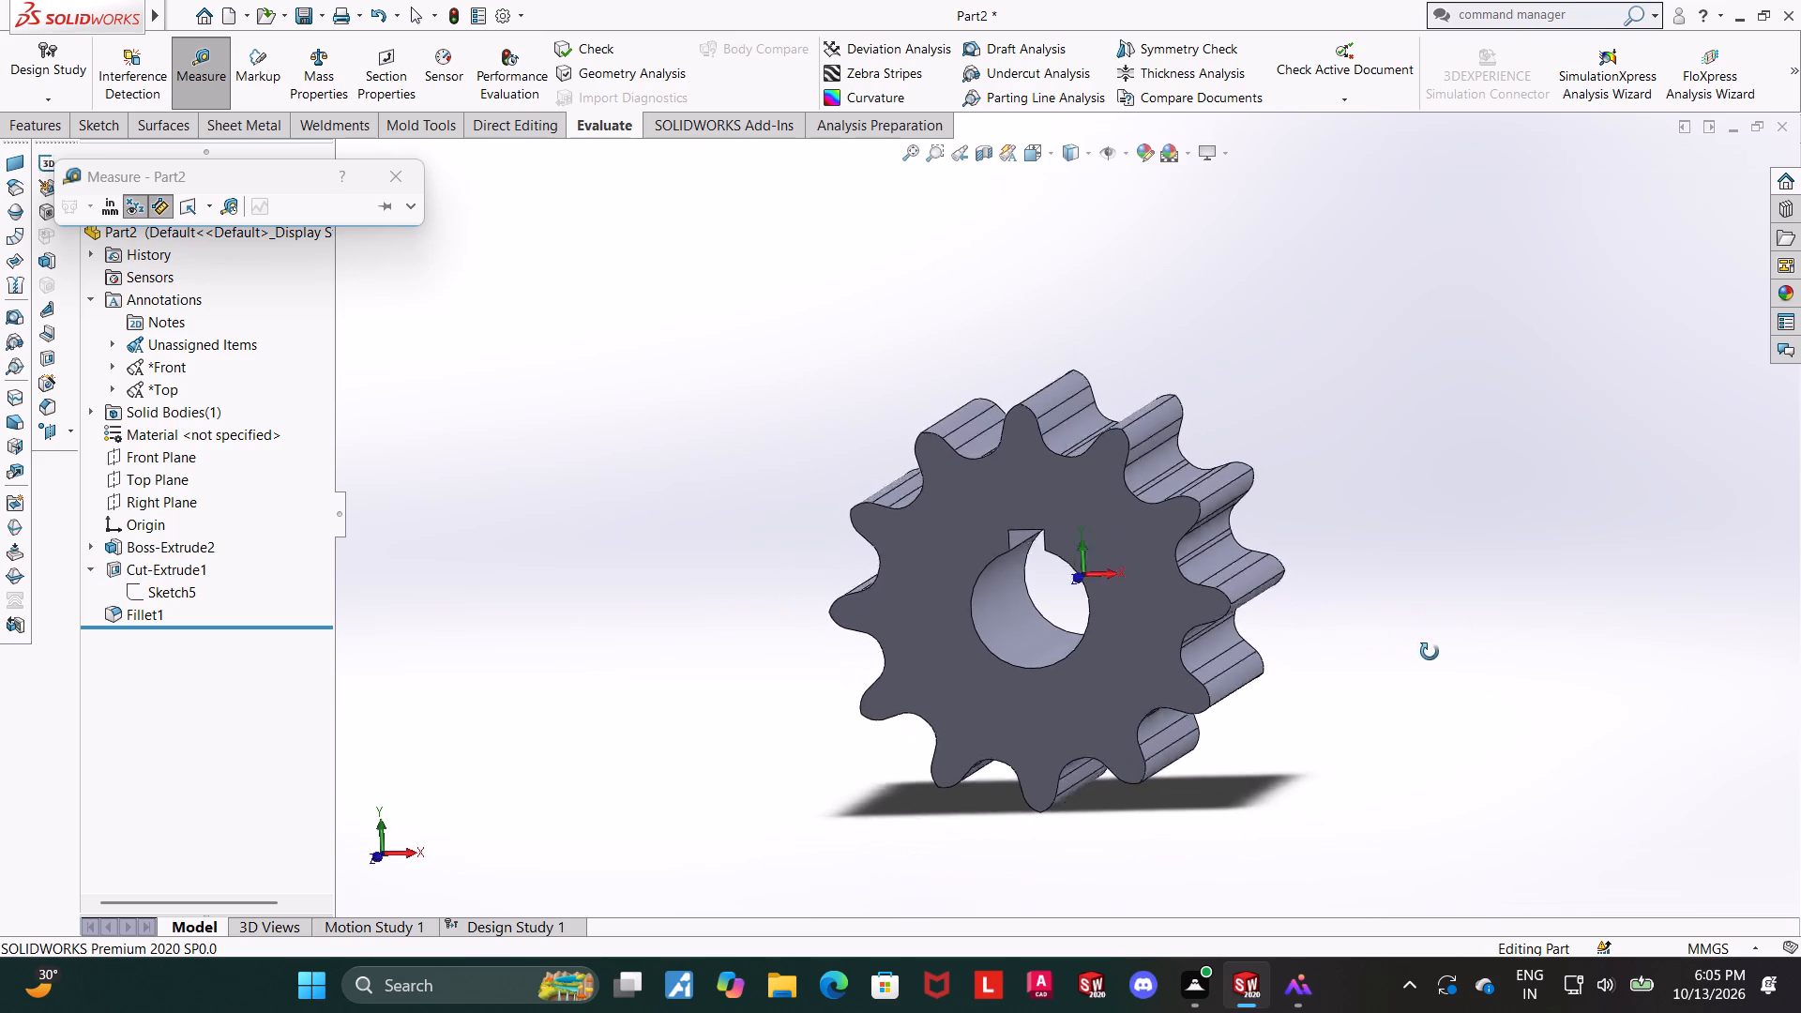
{"action": "middle_click_drag", "start_coordinate": [1430, 652], "coordinate": [1431, 653]}
{"action": "scroll", "coordinate": [1078, 566], "scroll_direction": "down", "scroll_amount": 5}
{"action": "scroll", "coordinate": [1075, 567], "scroll_direction": "up", "scroll_amount": 1}
{"action": "middle_click_drag", "start_coordinate": [1115, 595], "coordinate": [1123, 600]}
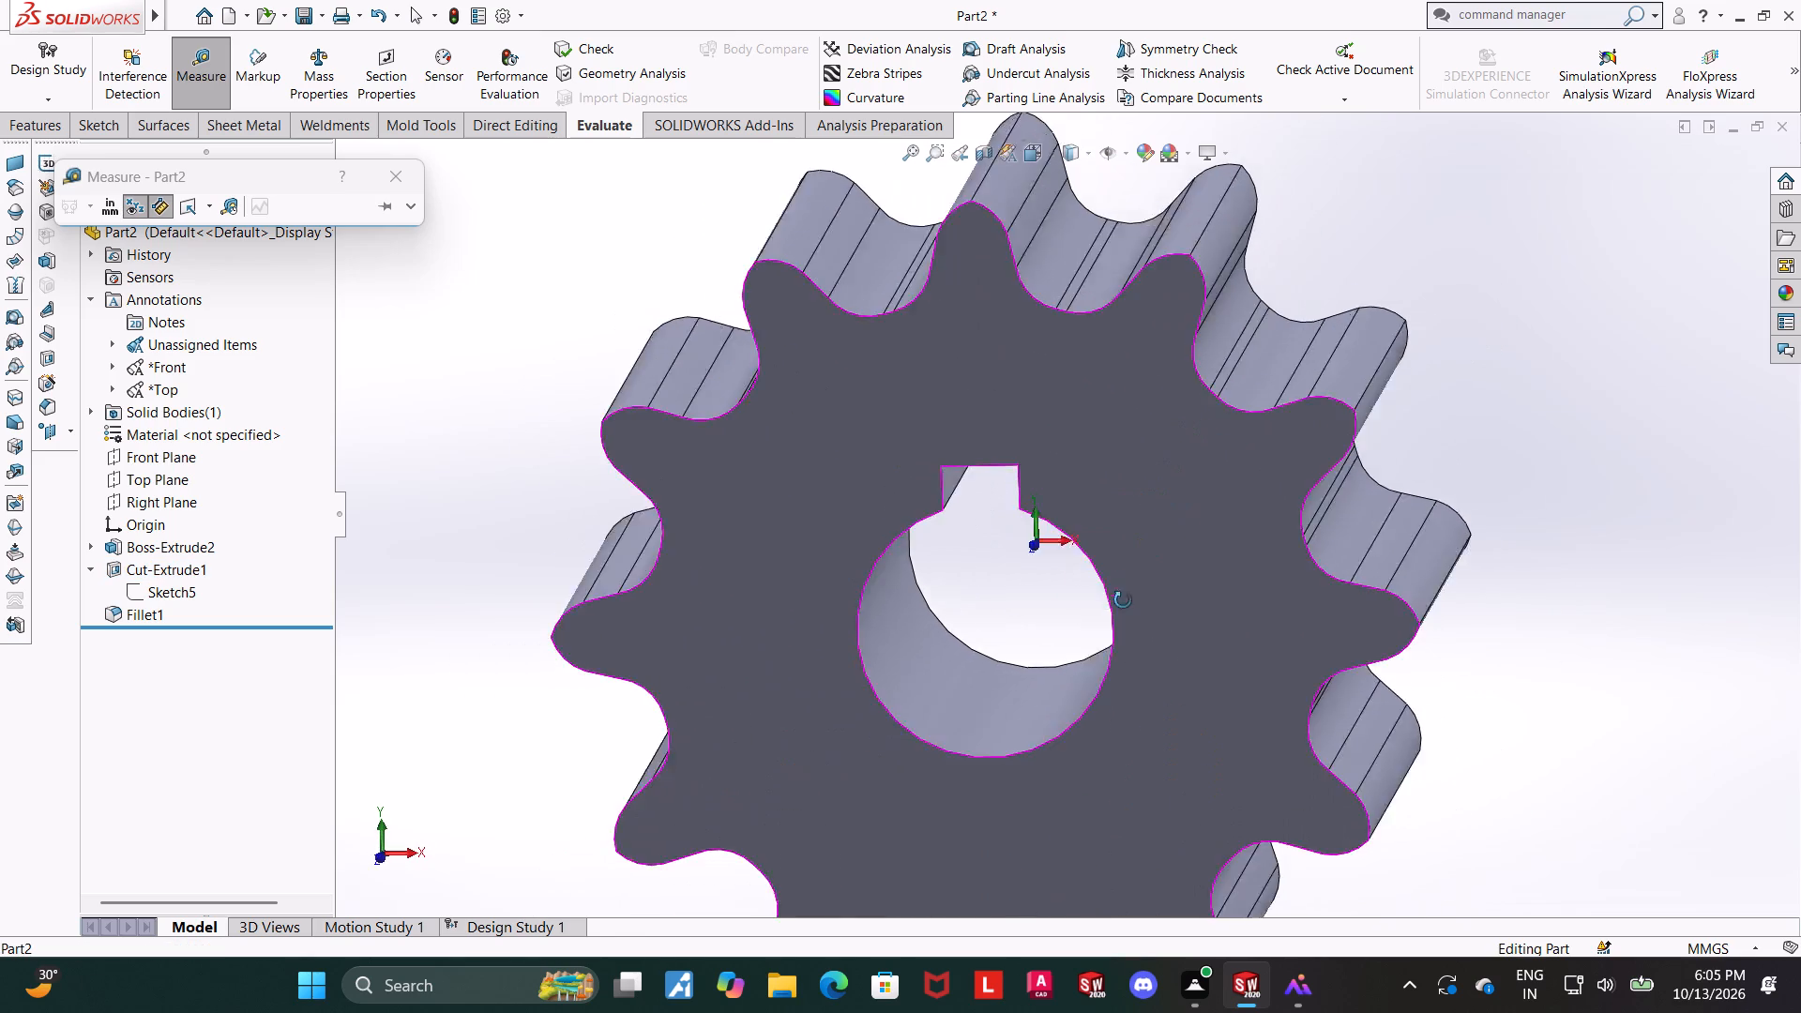
{"action": "middle_click_drag", "start_coordinate": [1123, 600], "coordinate": [1132, 529]}
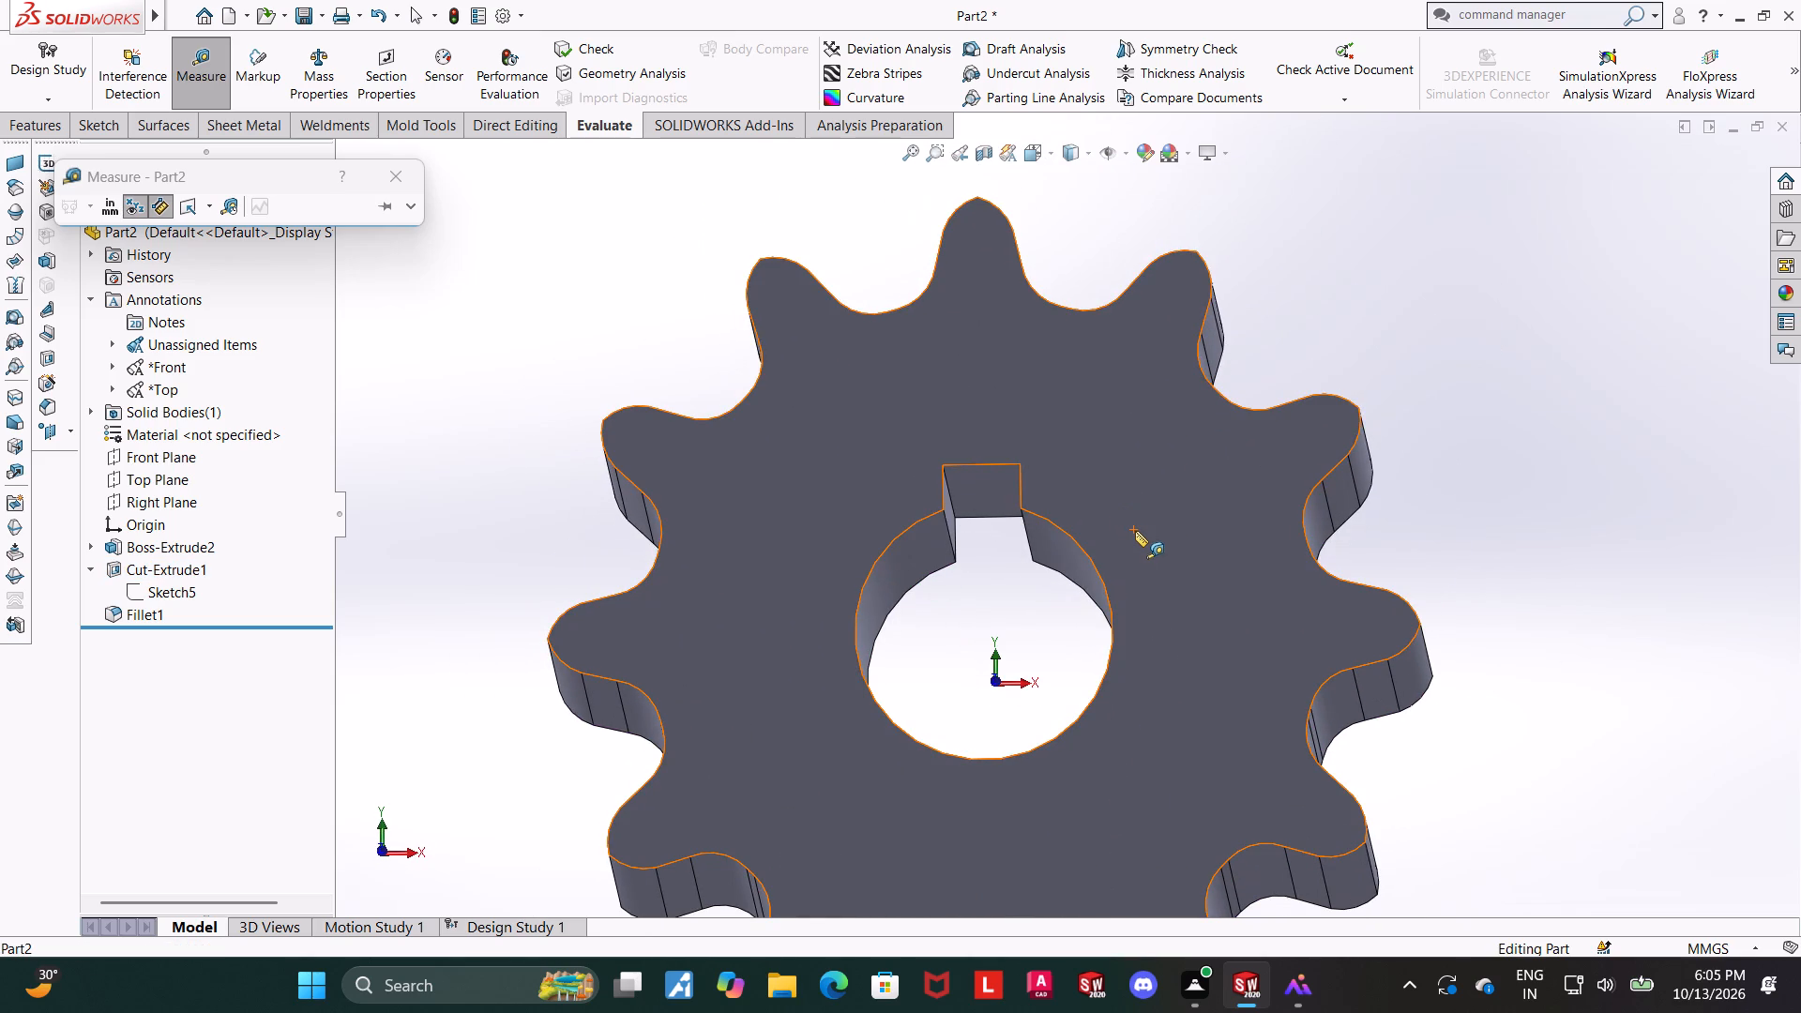
{"action": "scroll", "coordinate": [1153, 531], "scroll_direction": "up", "scroll_amount": 3}
{"action": "middle_click_drag", "start_coordinate": [1197, 503], "coordinate": [1159, 572]}
{"action": "left_click_drag", "start_coordinate": [616, 426], "coordinate": [608, 413]}
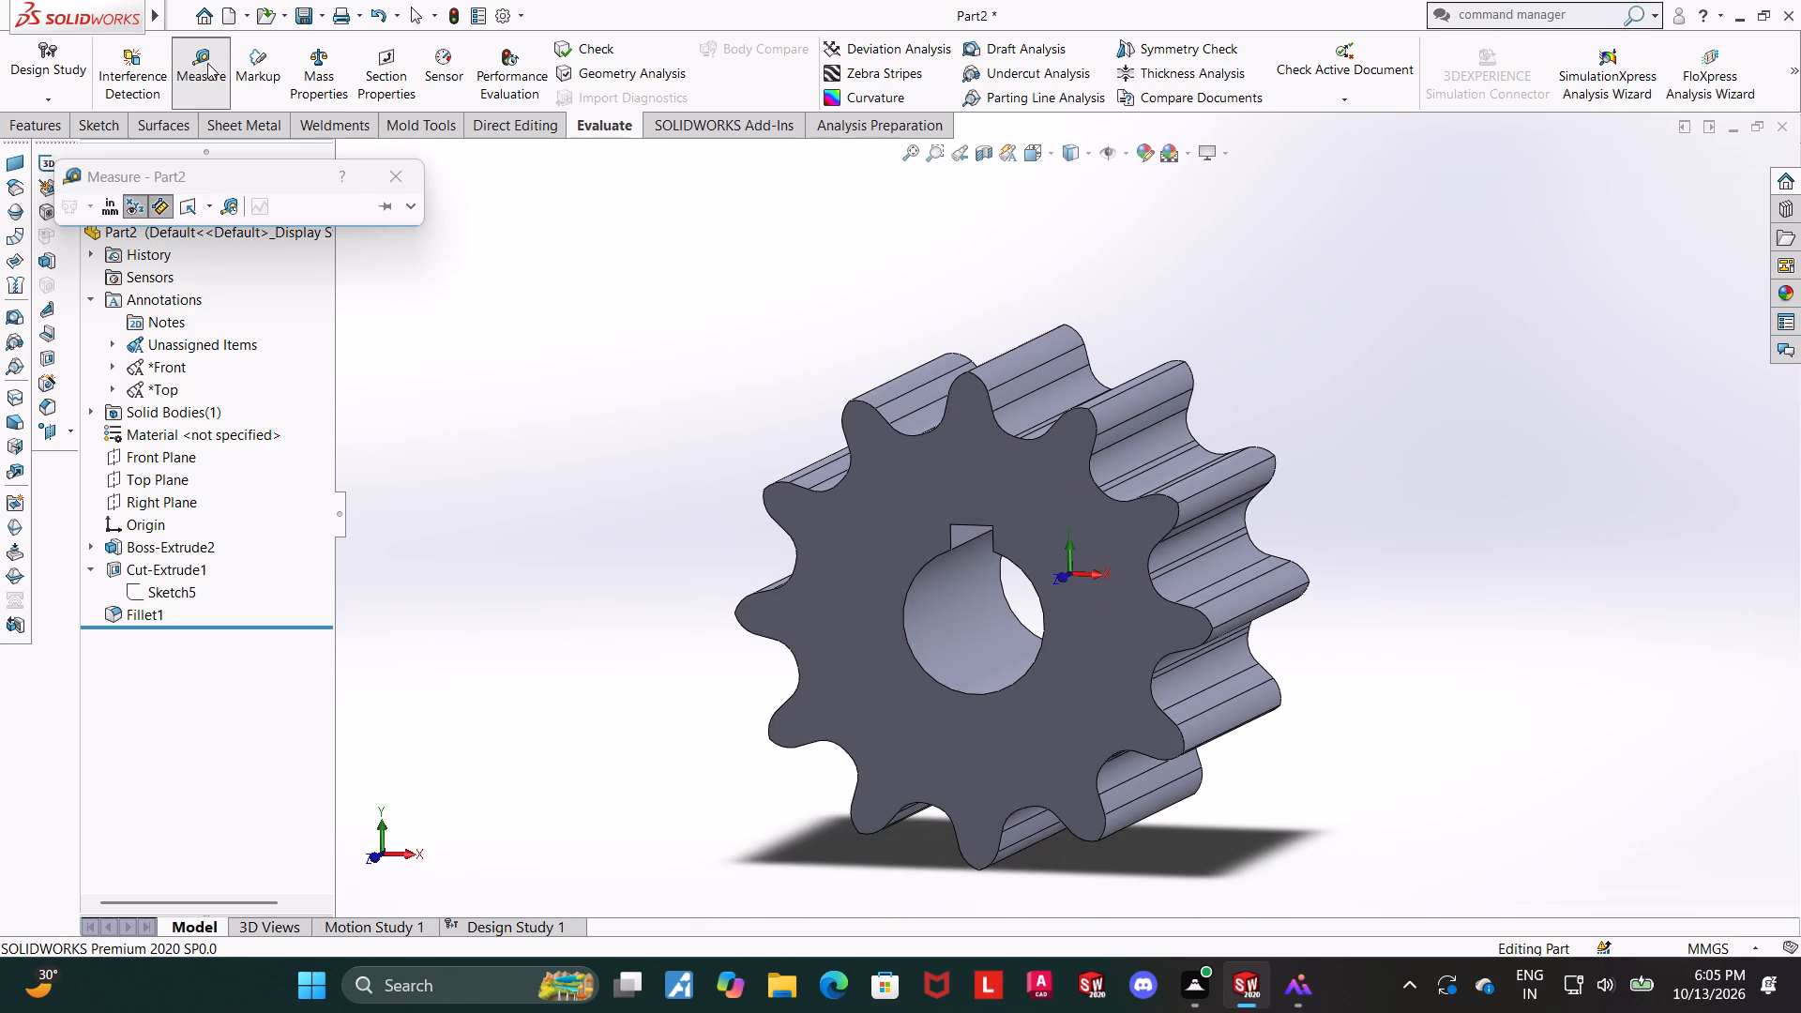
{"action": "left_click", "coordinate": [394, 174]}
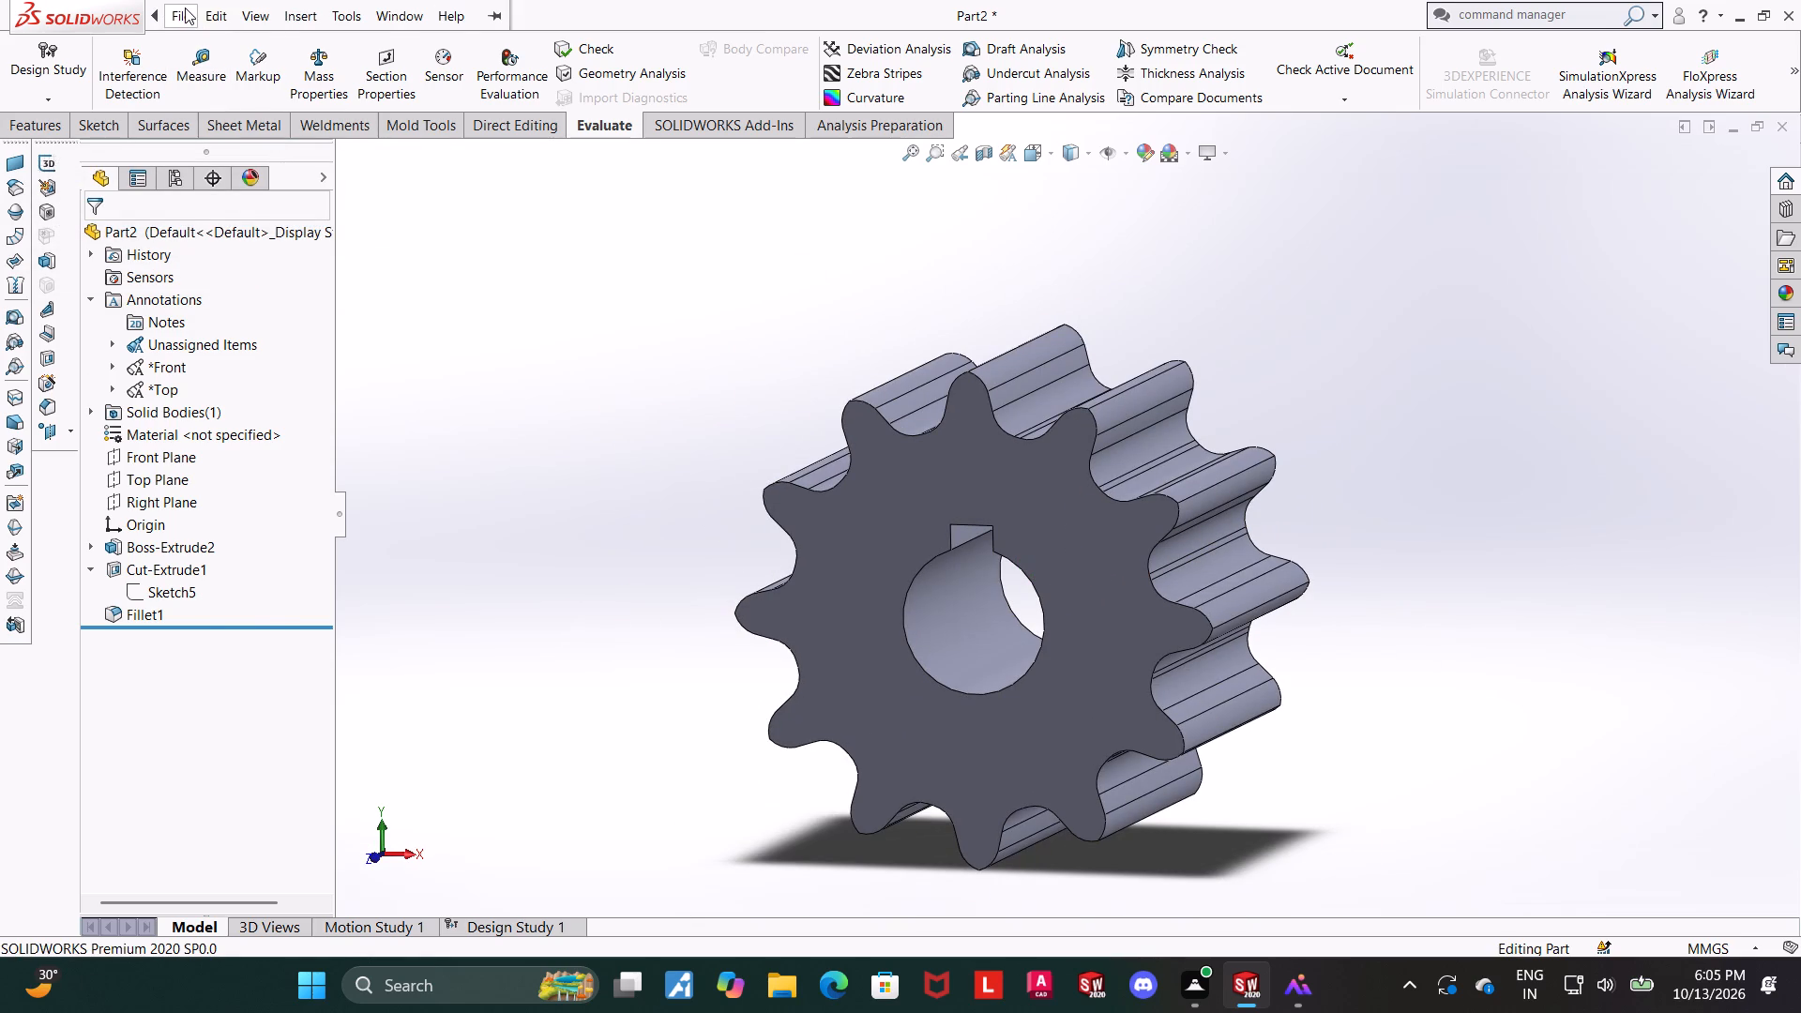
Save the gear in Downloads as a SOLIDWORKS part named "part 2 gear".
{"action": "left_click", "coordinate": [207, 264]}
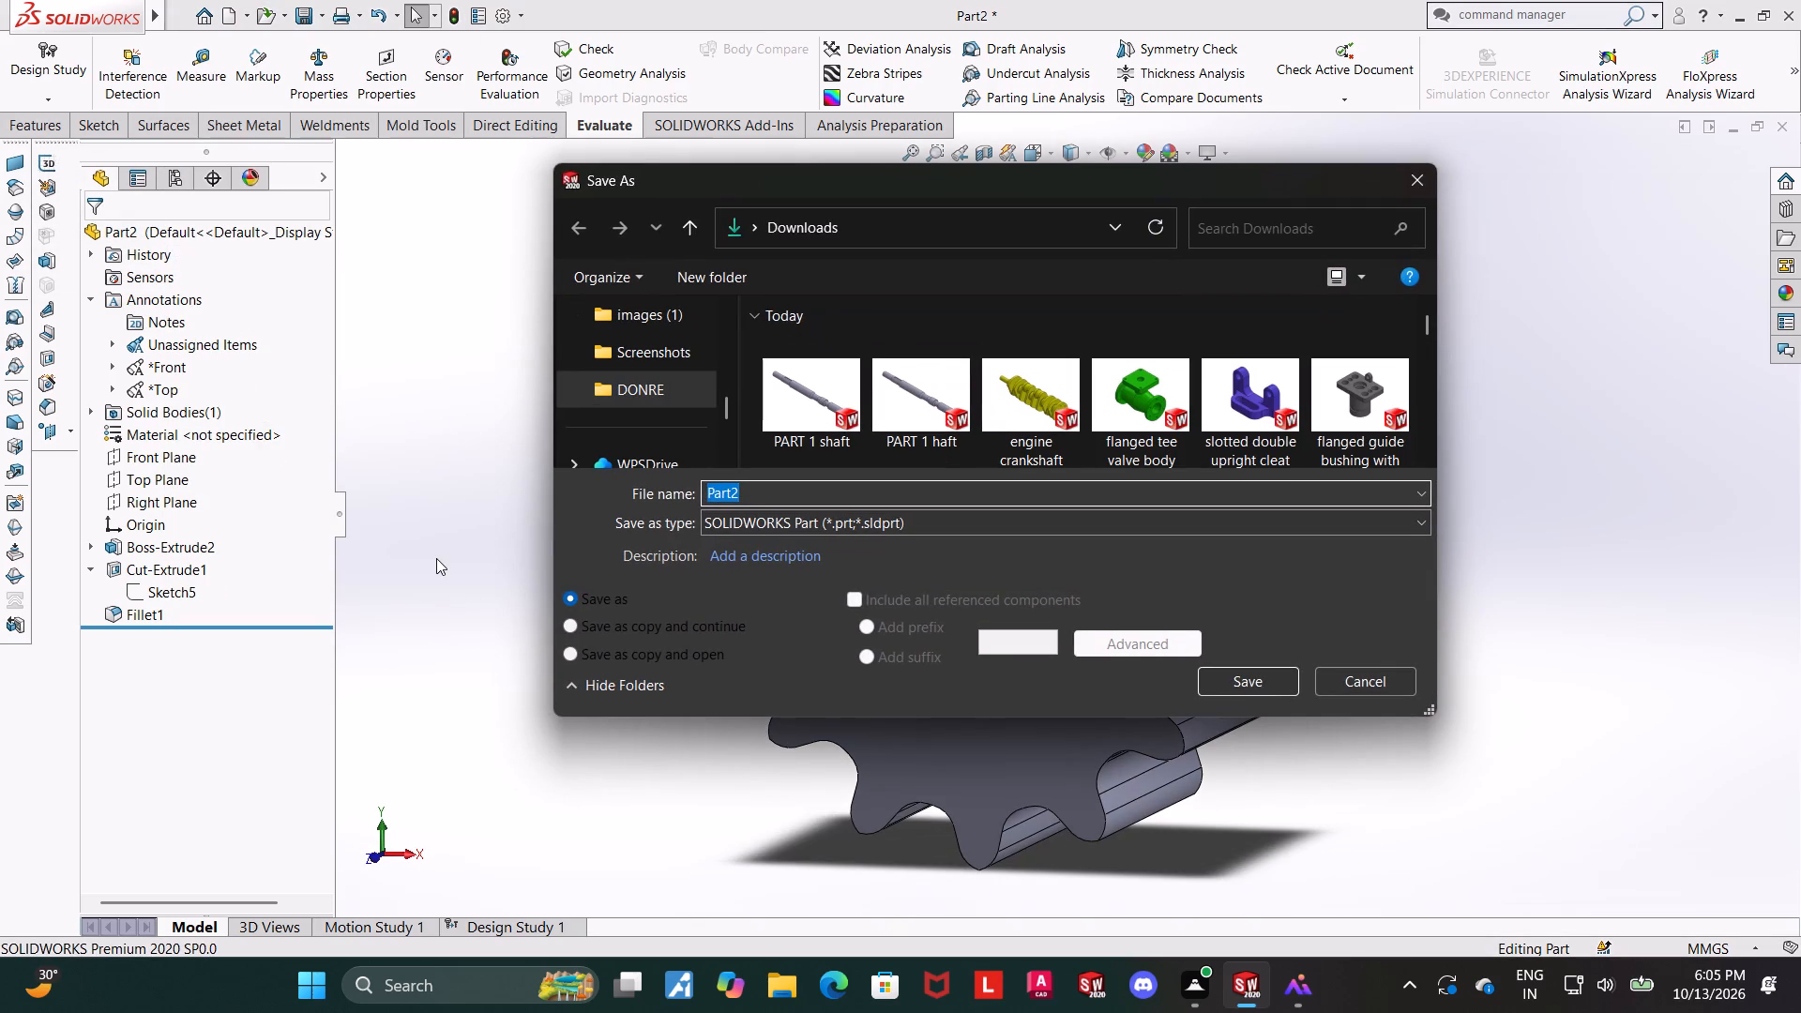
{"action": "type", "text": "part 2 gear"}
{"action": "key", "text": "Return"}
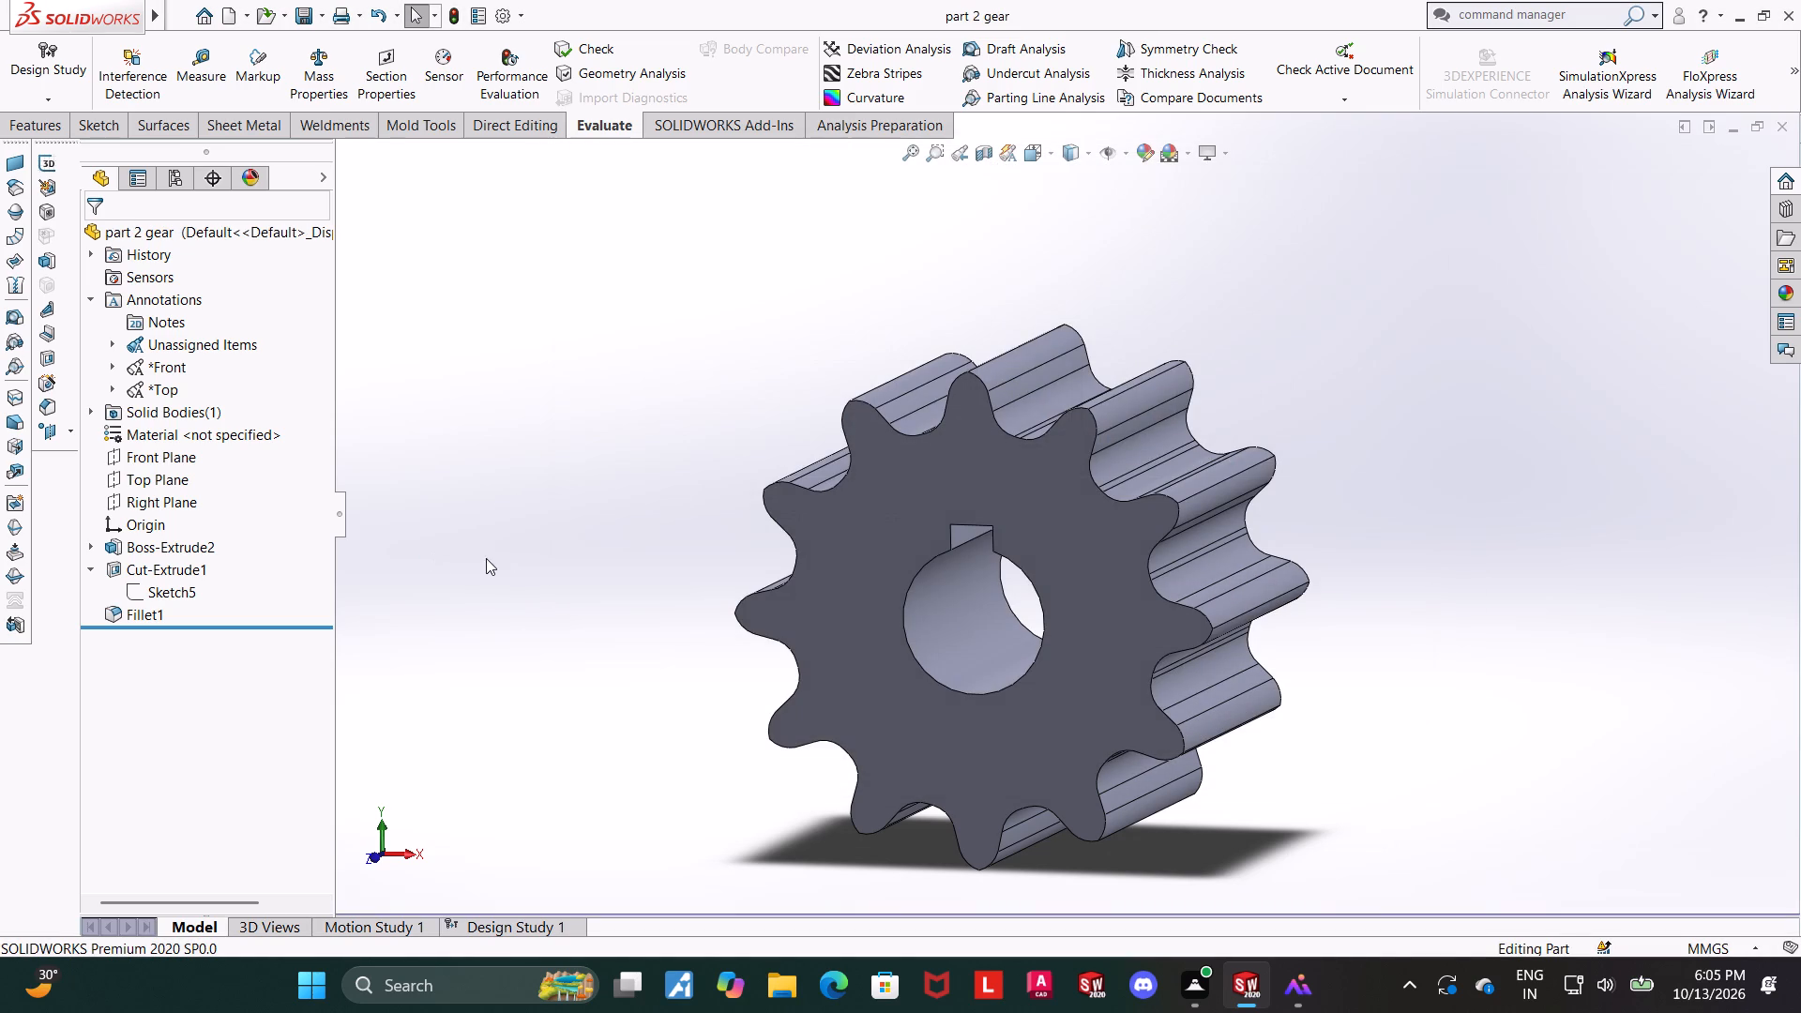
{"action": "left_click", "coordinate": [506, 536]}
Create a new part document.
{"action": "left_click", "coordinate": [225, 24]}
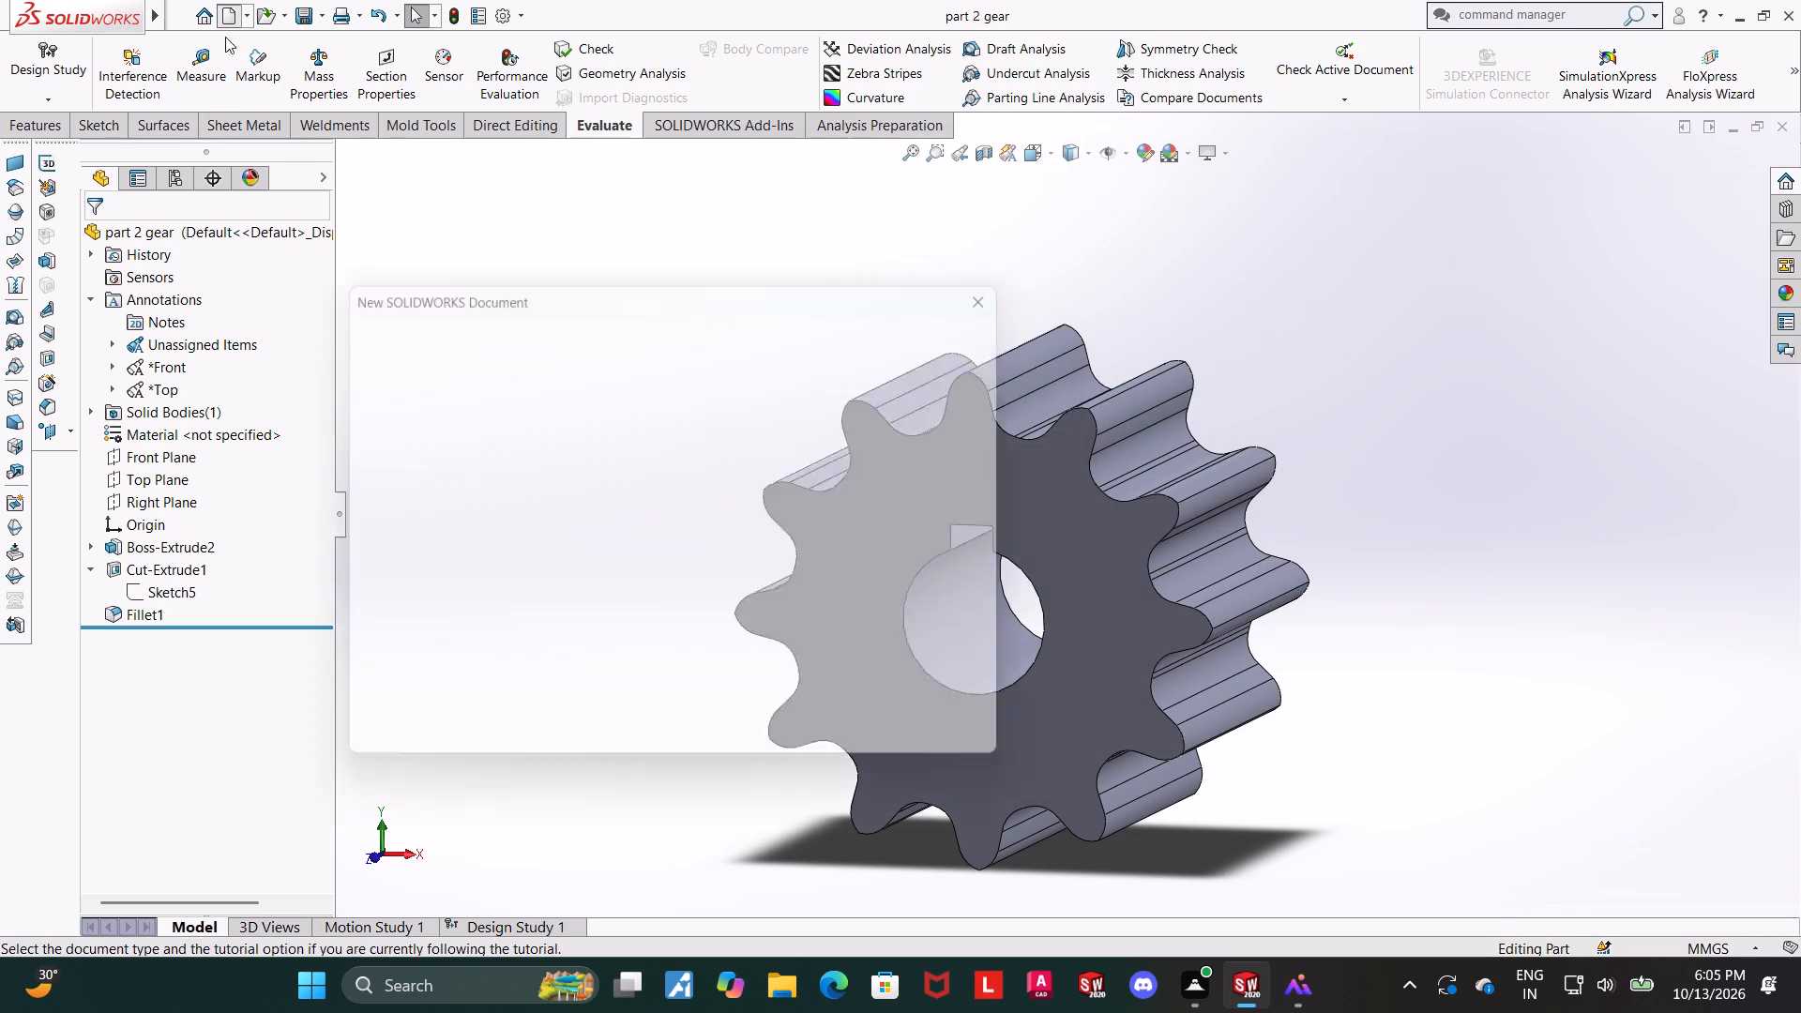
{"action": "double_click", "coordinate": [475, 457]}
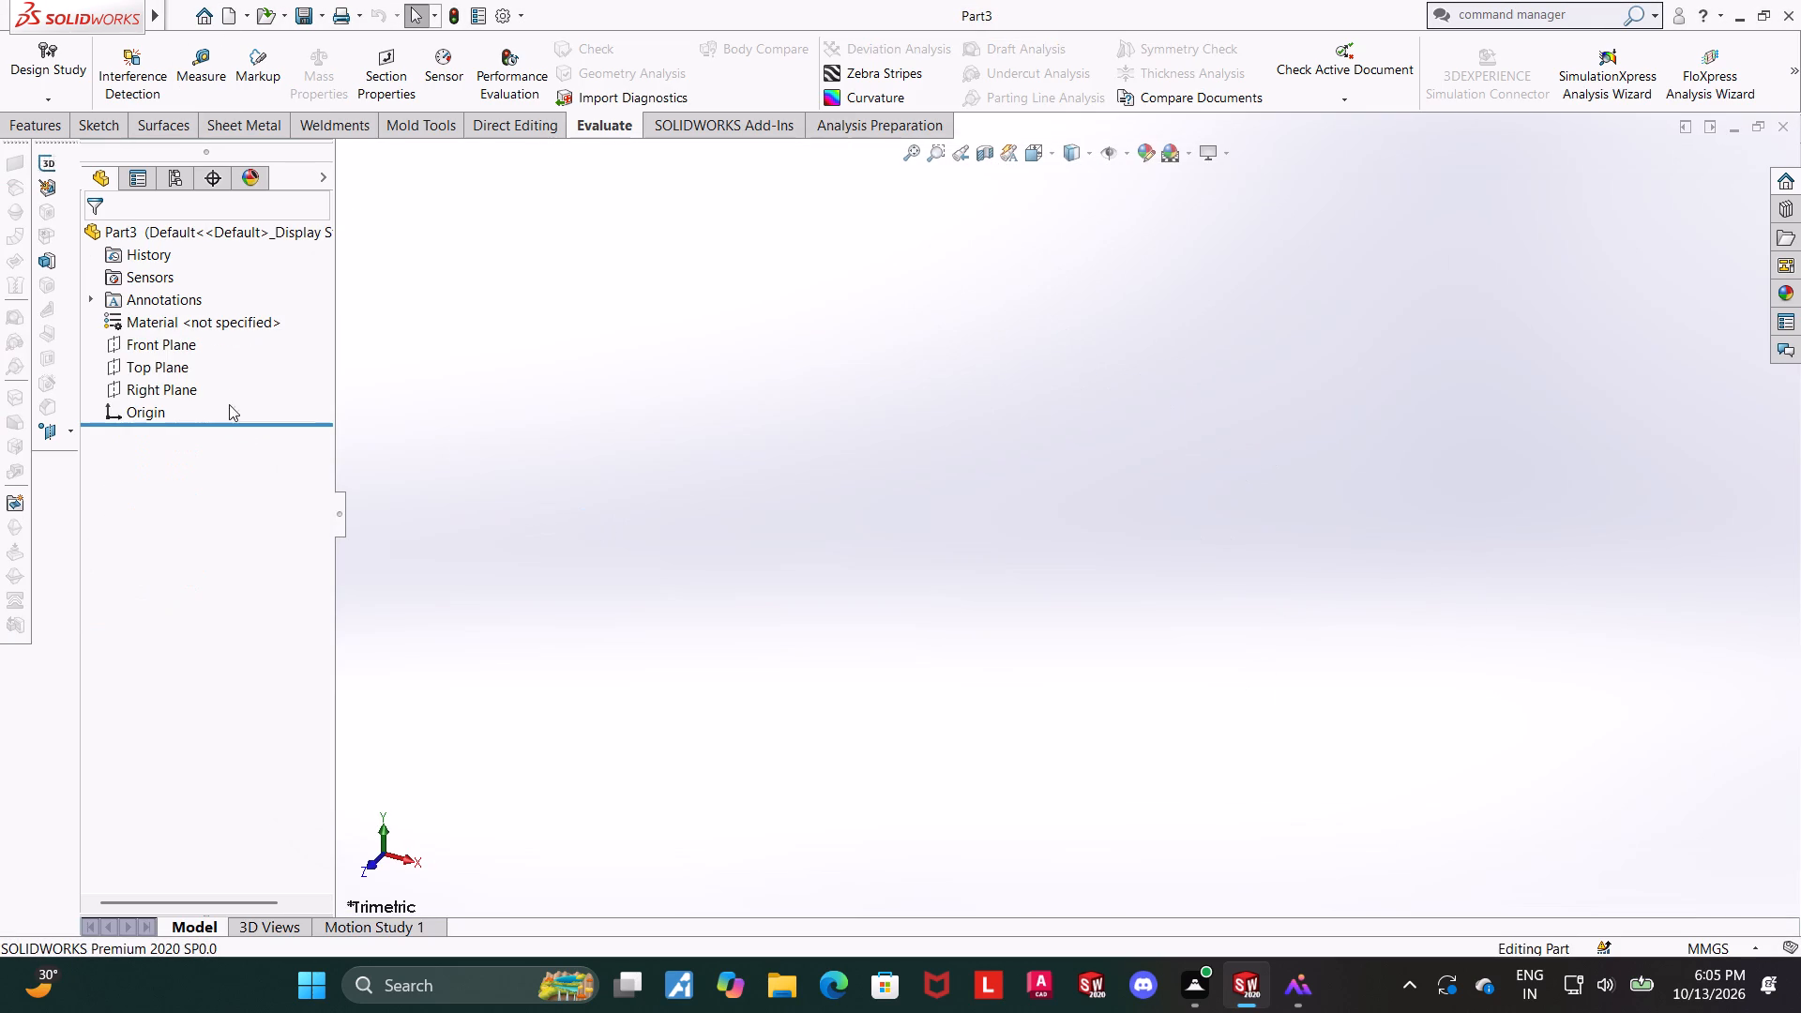
Start a sketch on the Front Plane and draw a vertical centerline about 85 mm long upward from the origin.
{"action": "left_click", "coordinate": [176, 352]}
{"action": "left_click", "coordinate": [192, 335]}
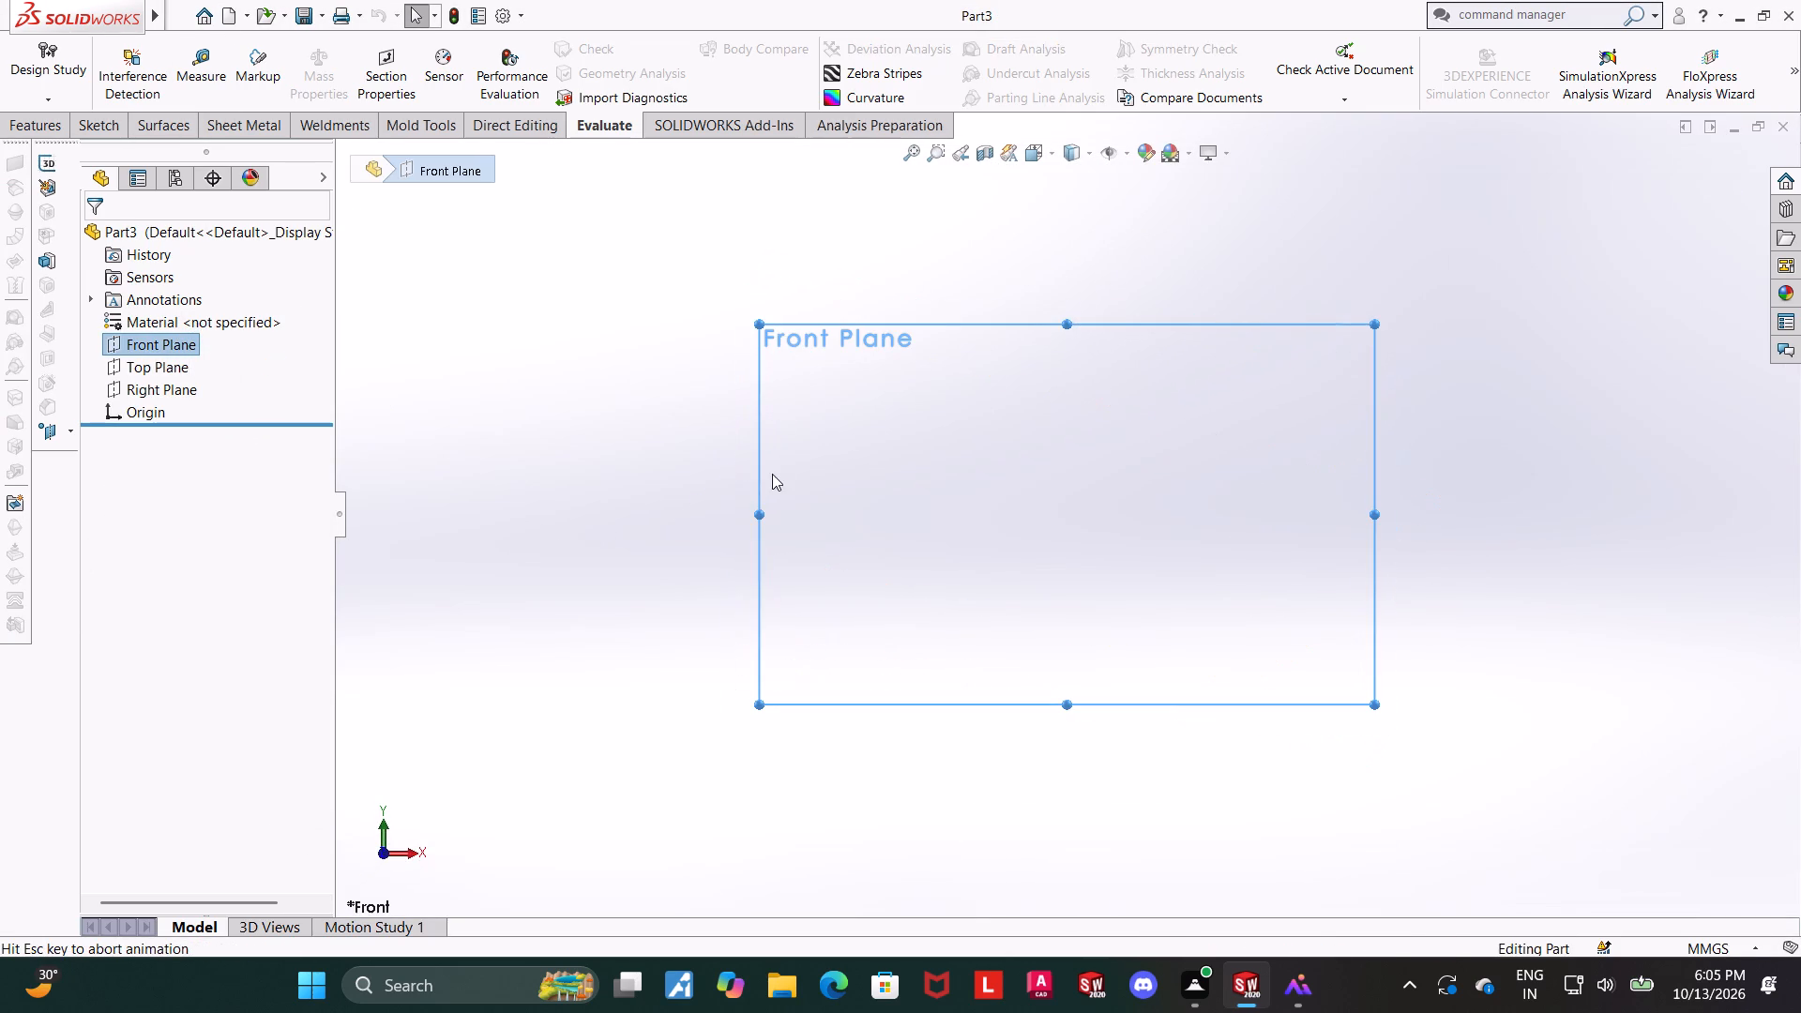
{"action": "left_click", "coordinate": [195, 48]}
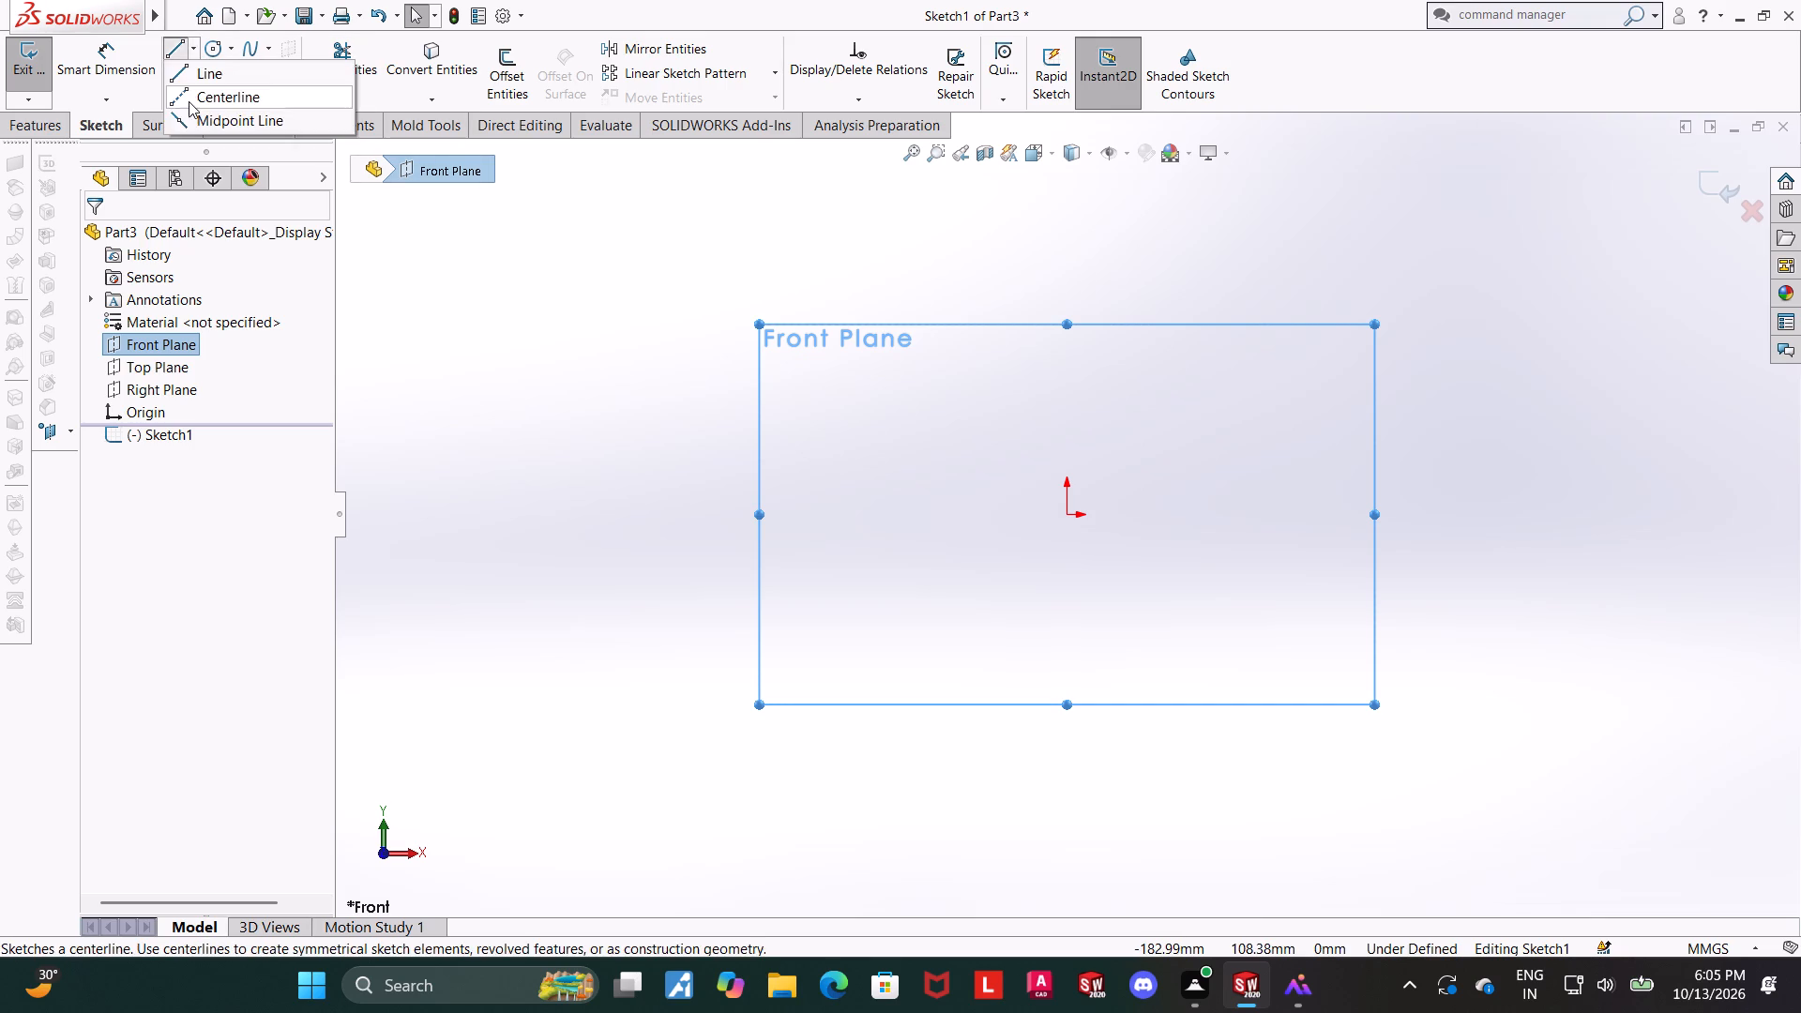
{"action": "left_click", "coordinate": [189, 101]}
{"action": "left_click", "coordinate": [1070, 518]}
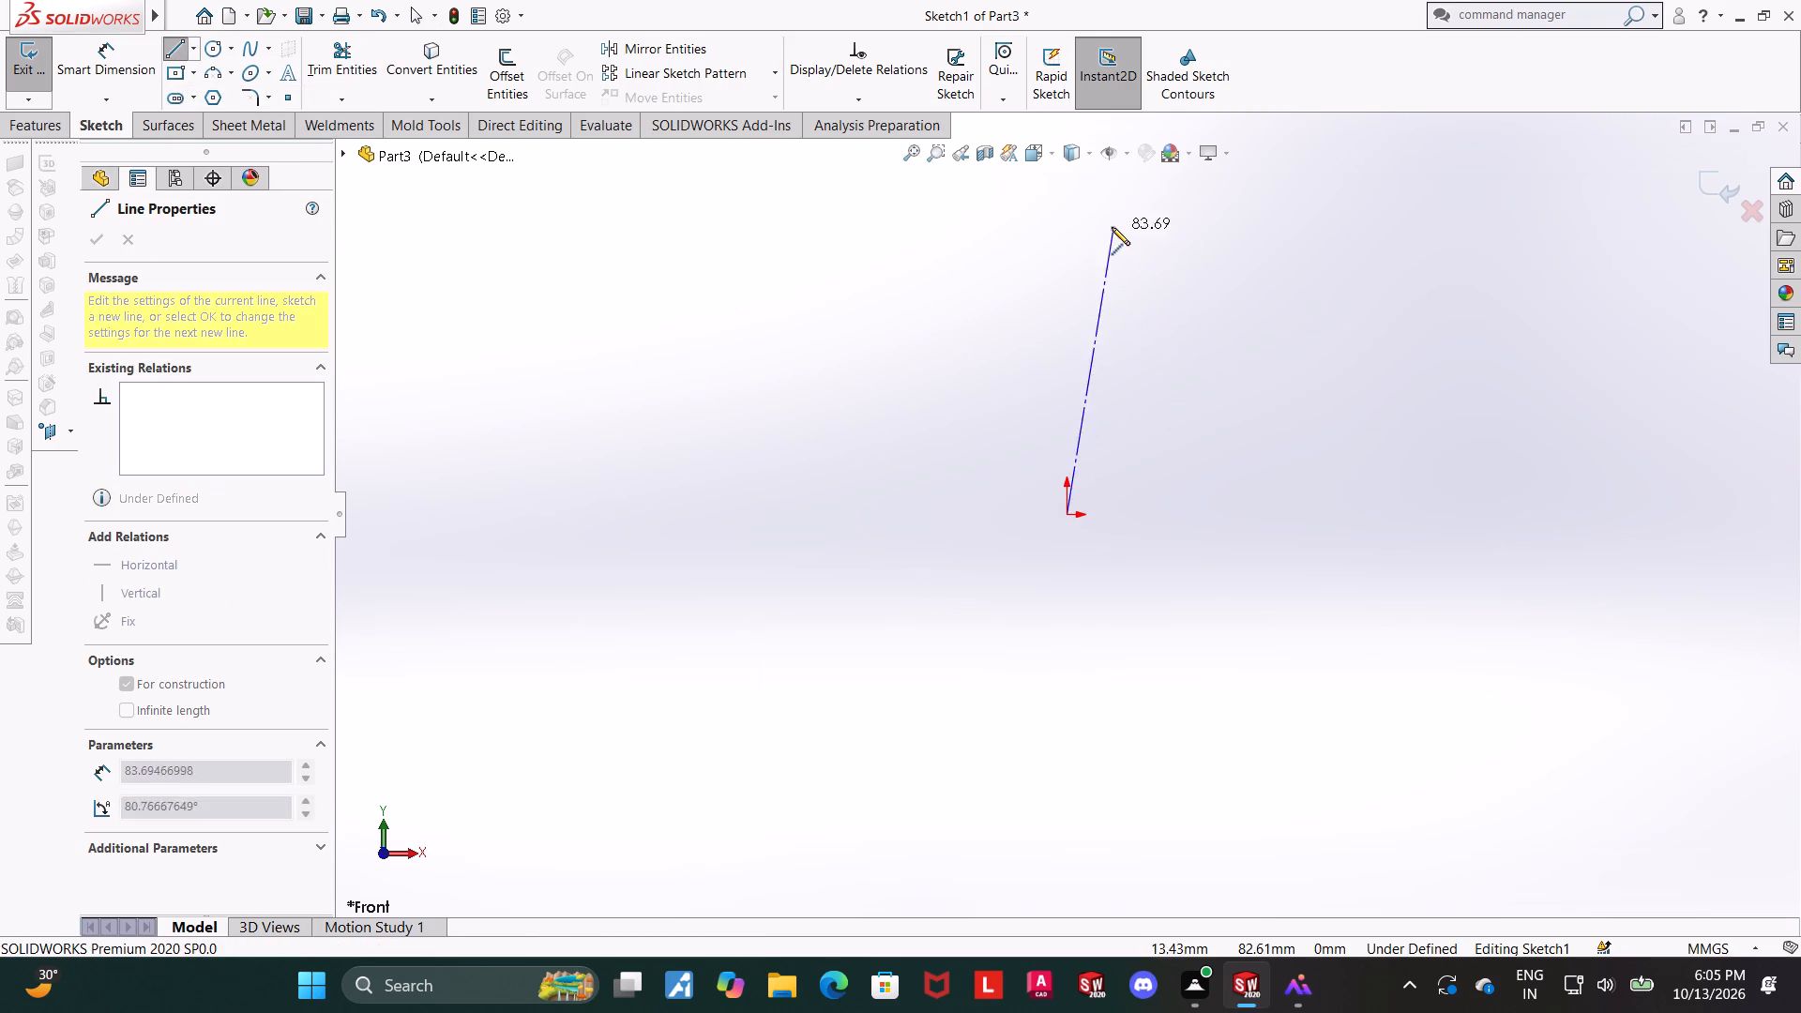
{"action": "left_click", "coordinate": [1067, 217]}
{"action": "key", "text": "Escape"}
{"action": "key", "text": "Escape"}
{"action": "scroll", "coordinate": [1068, 287], "scroll_direction": "up", "scroll_amount": 2}
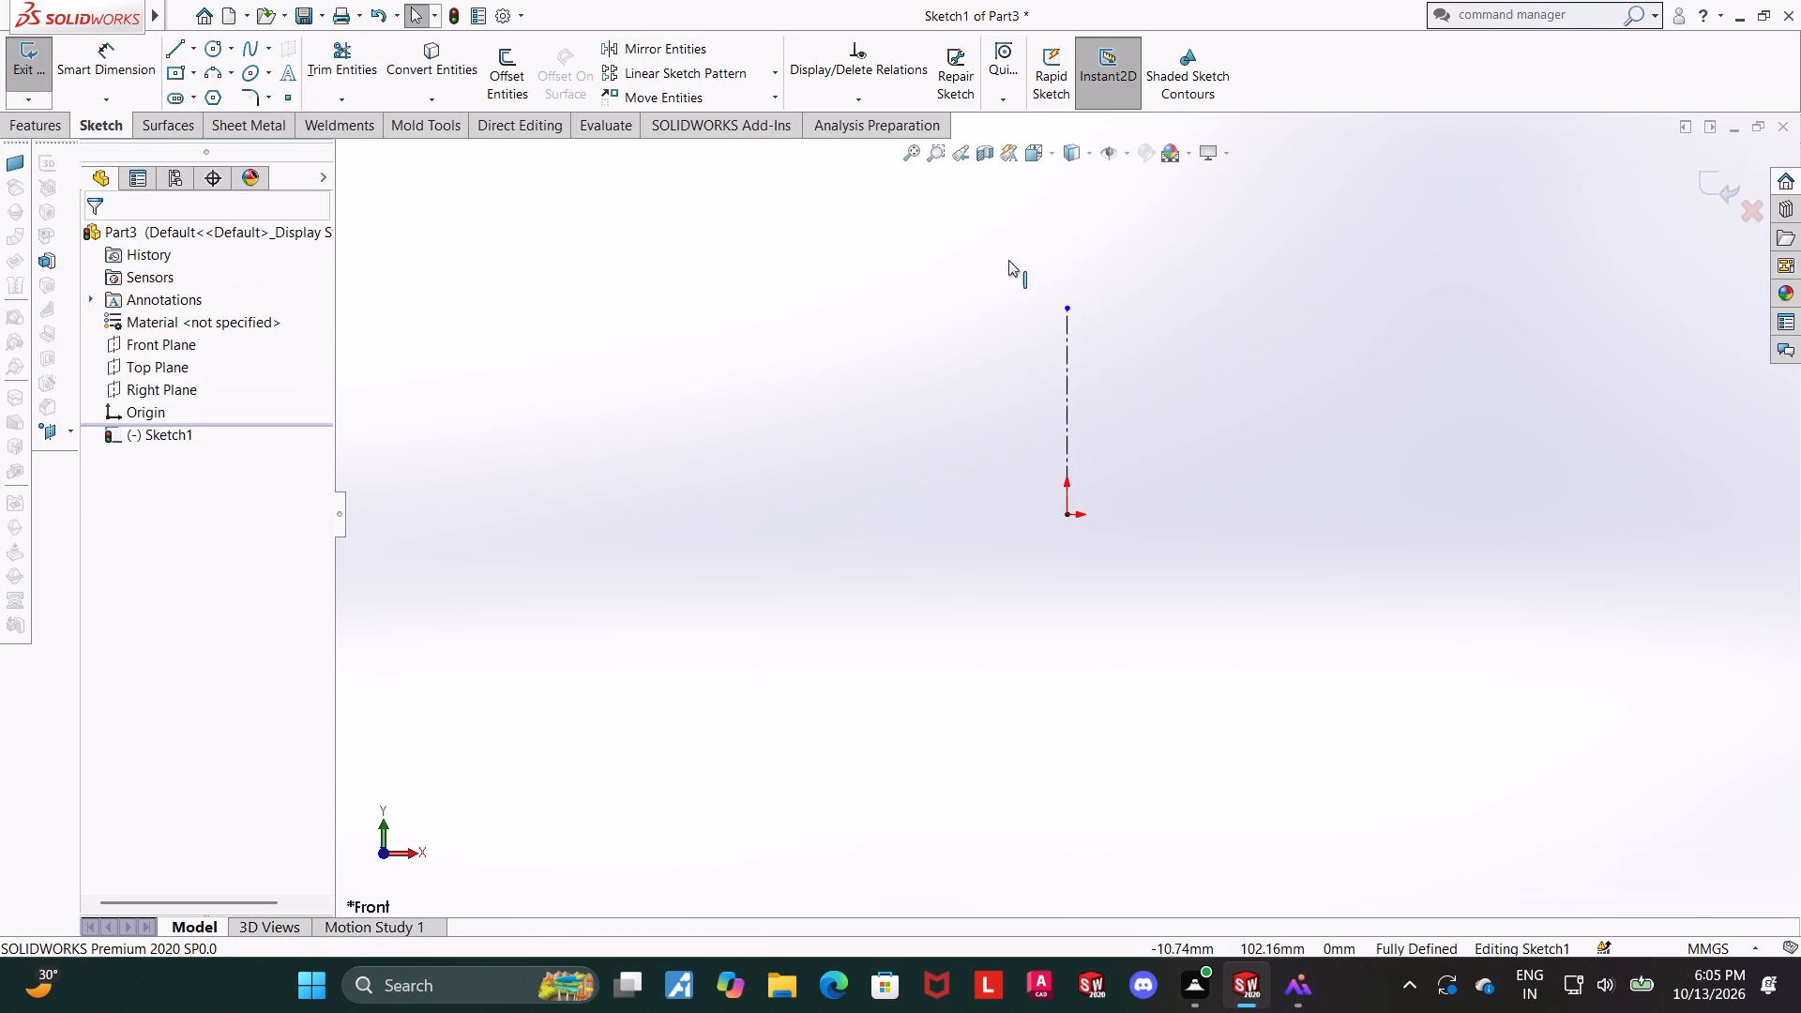
Sketch the left half-profile: base about 134 mm from the origin, side about 46 mm, horizontal shoulder, arc of about 30 mm radius, top line to the centerline.
{"action": "left_click", "coordinate": [169, 46]}
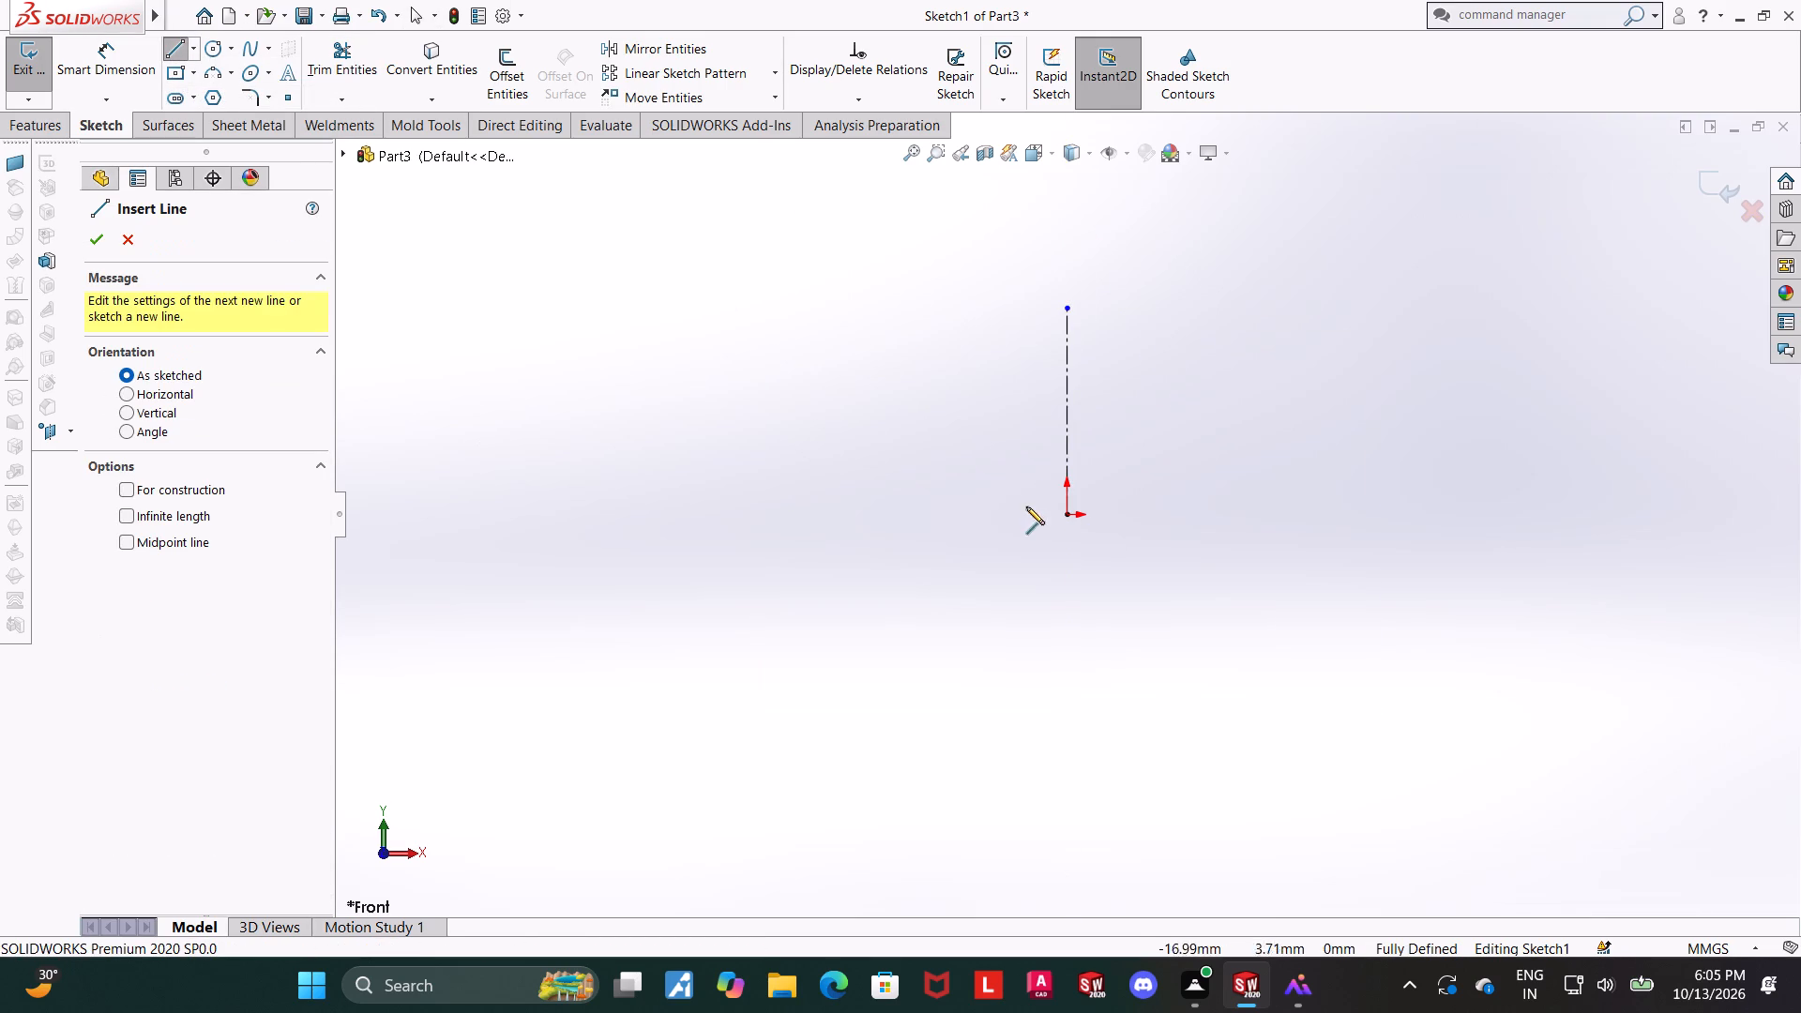
{"action": "left_click", "coordinate": [1064, 517]}
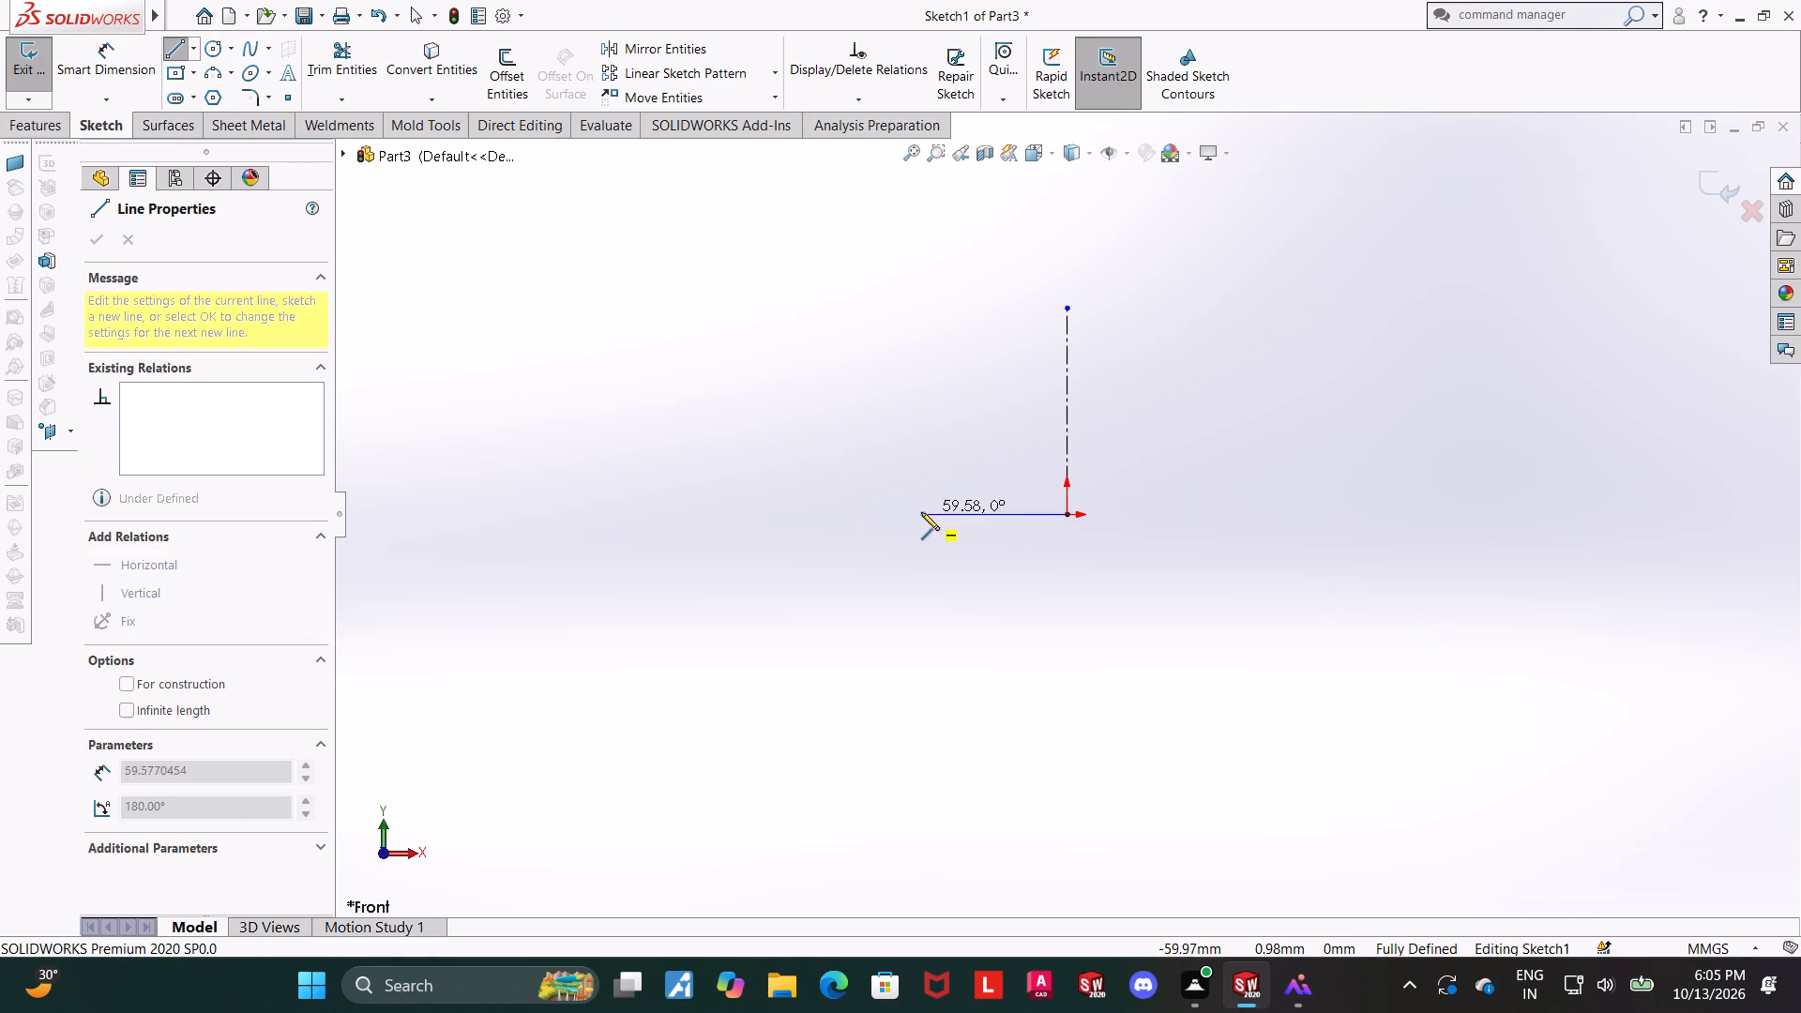
{"action": "left_click", "coordinate": [745, 513]}
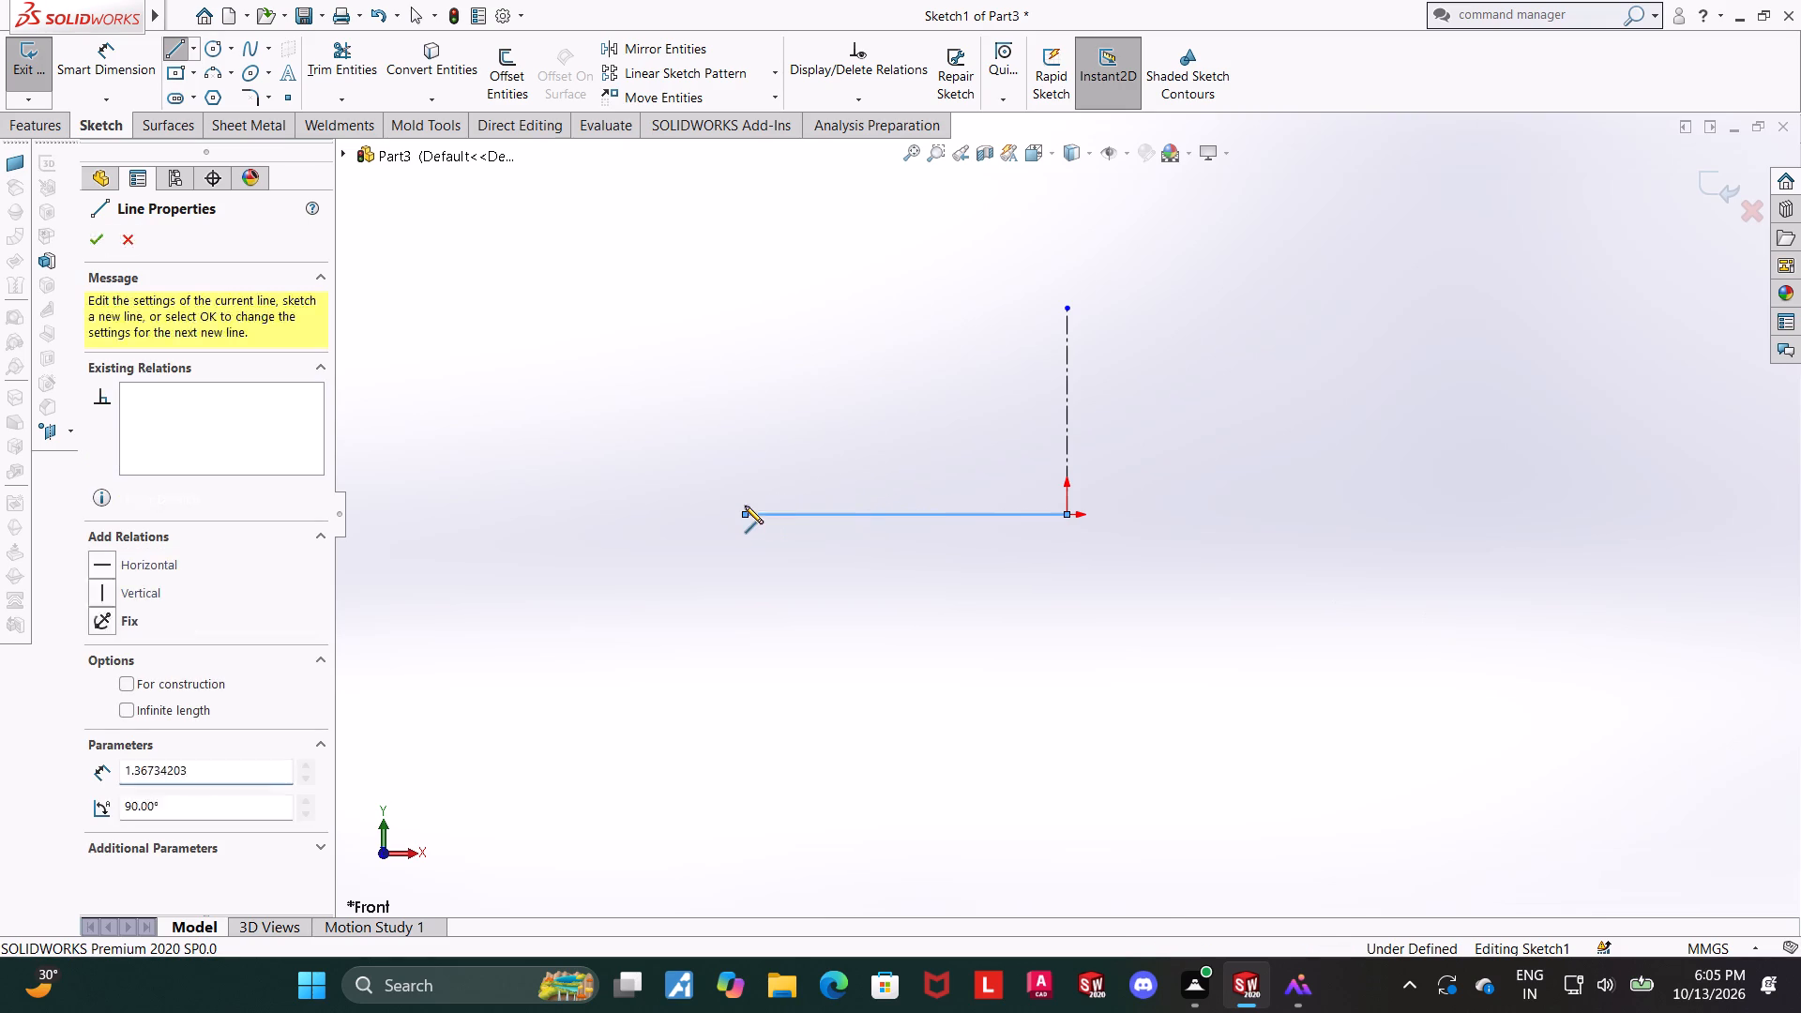
{"action": "left_click", "coordinate": [747, 404]}
{"action": "left_click", "coordinate": [915, 400]}
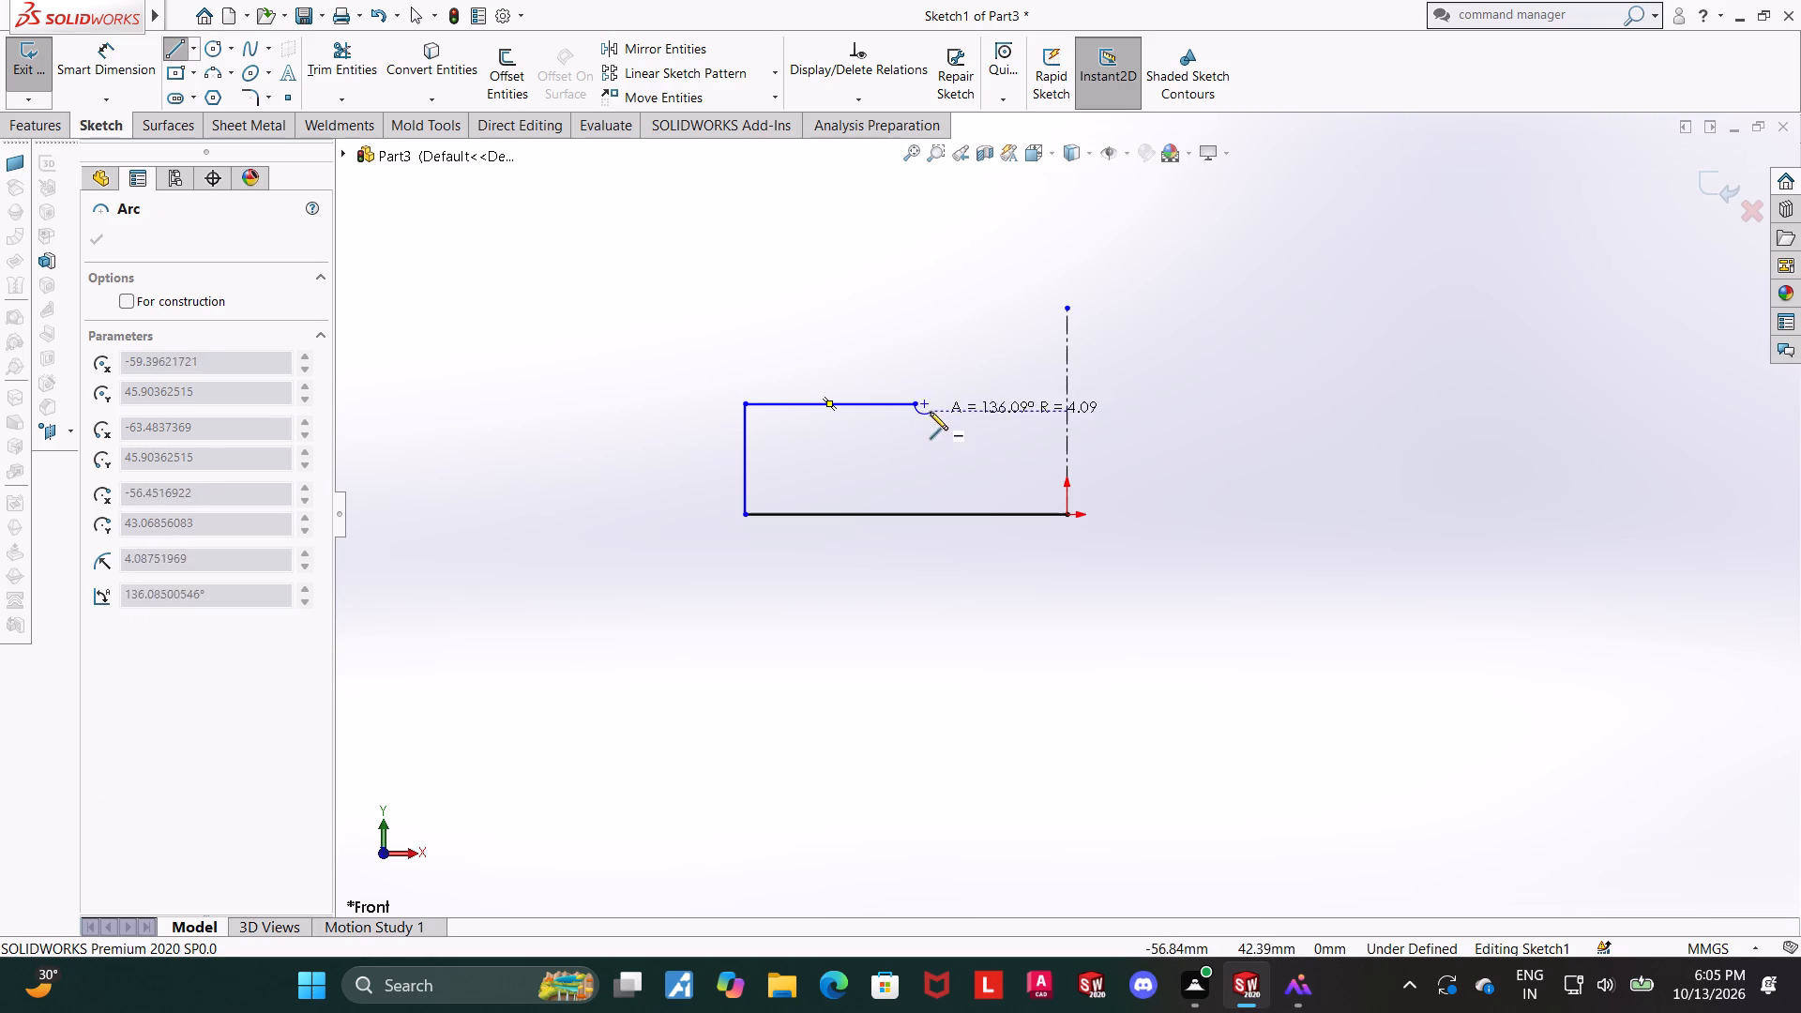
{"action": "left_click", "coordinate": [969, 335]}
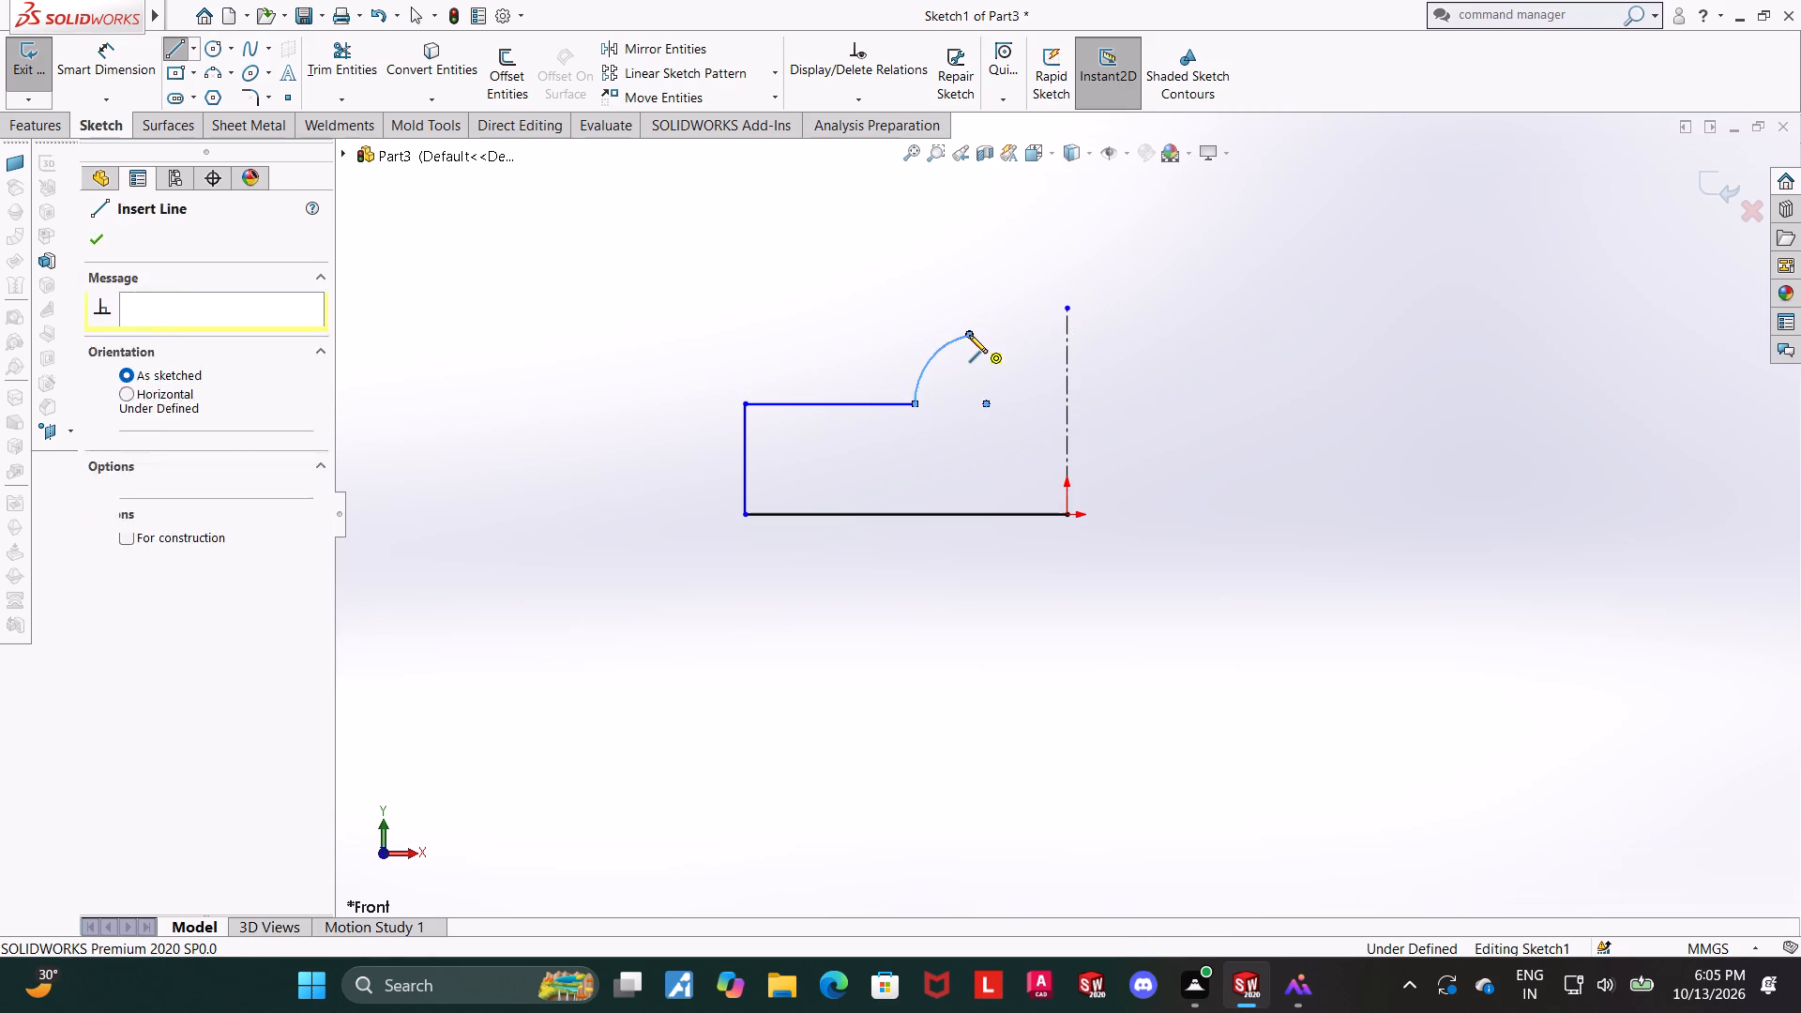
{"action": "left_click", "coordinate": [1066, 335]}
{"action": "key", "text": "Escape"}
{"action": "key", "text": "Escape"}
{"action": "key", "text": "Escape"}
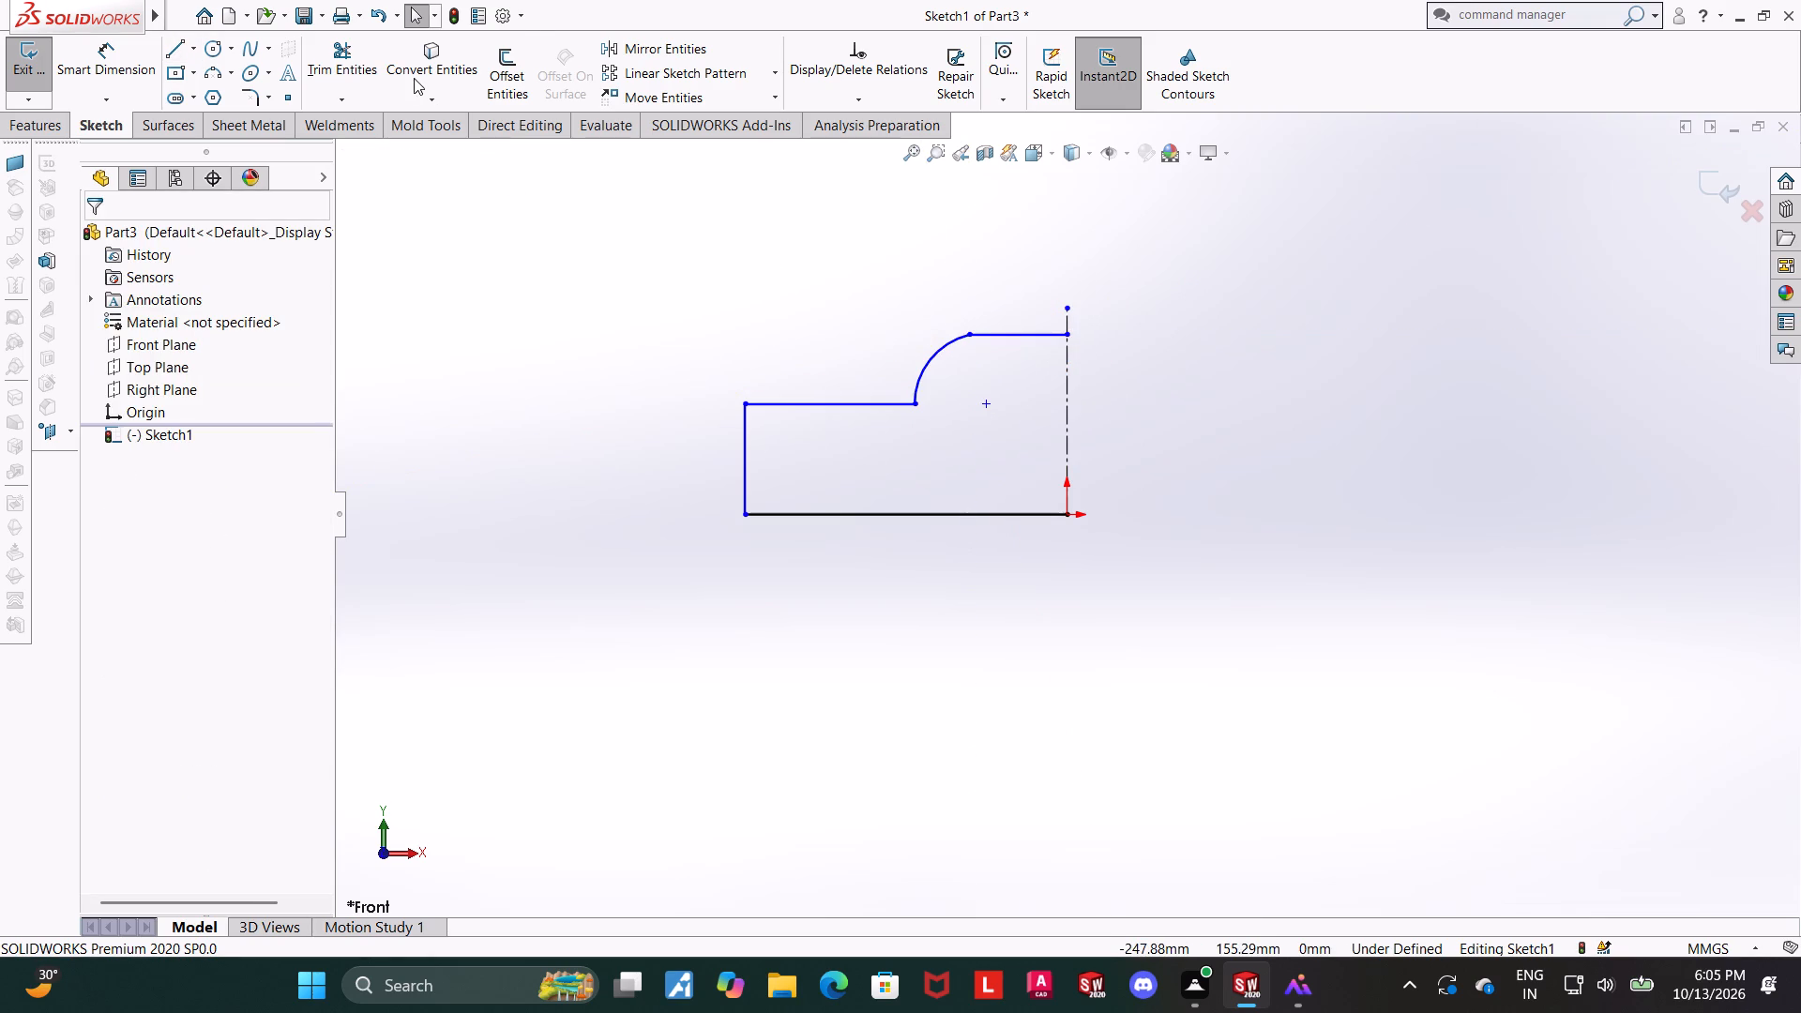
Mirror the half-profile's top line, arc, shoulder, side and base line about the vertical centerline, keeping the originals.
{"action": "left_click", "coordinate": [601, 51]}
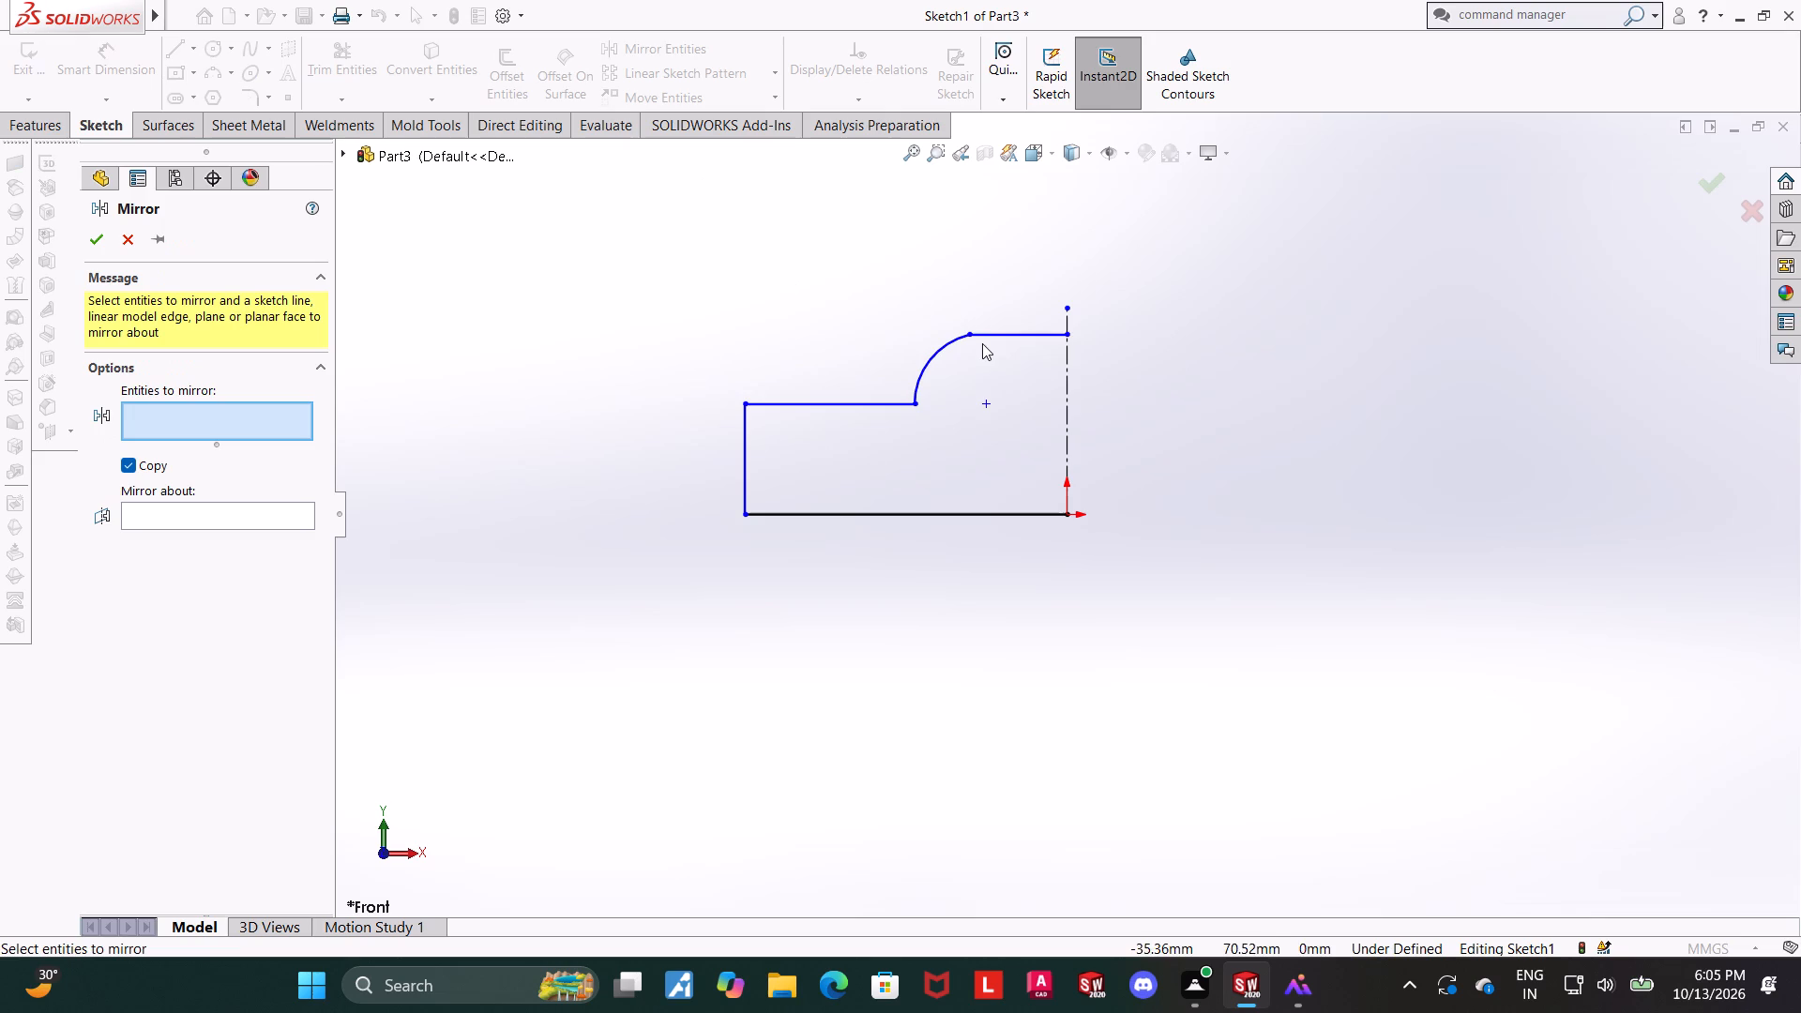
{"action": "left_click", "coordinate": [985, 336]}
{"action": "left_click", "coordinate": [944, 348]}
{"action": "left_click", "coordinate": [854, 405]}
{"action": "left_click", "coordinate": [747, 460]}
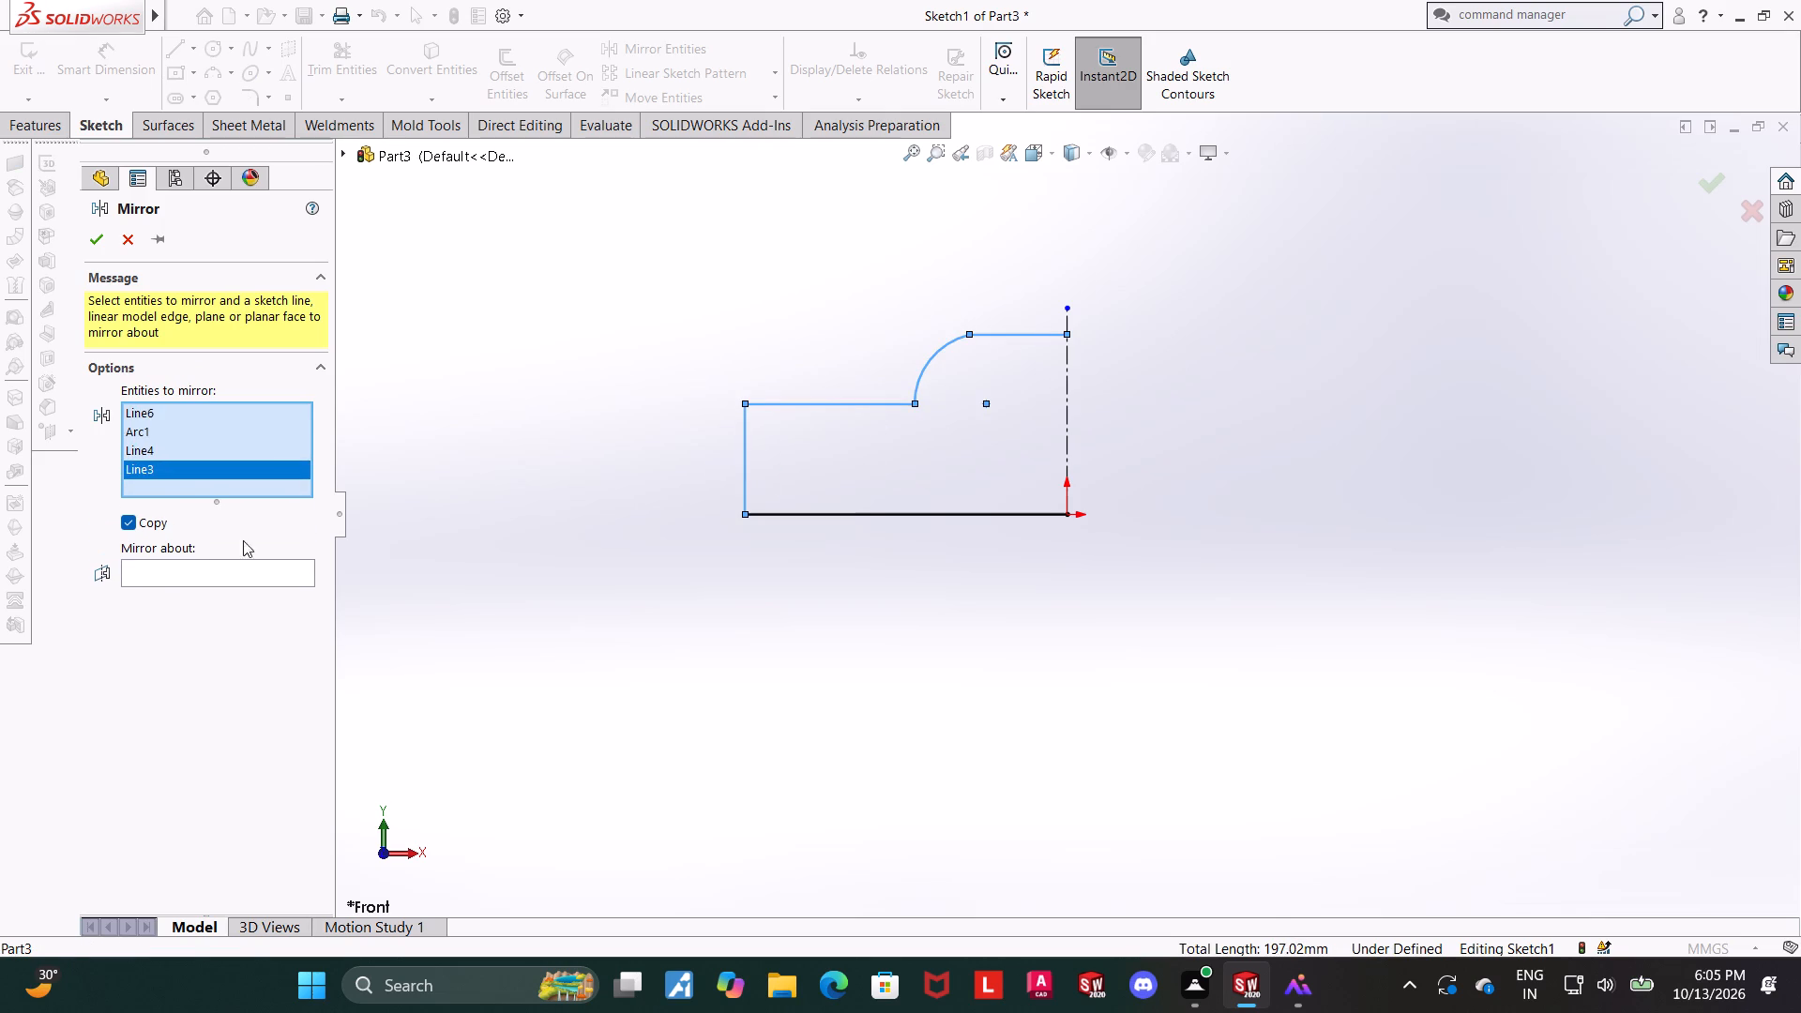
{"action": "left_click", "coordinate": [155, 569]}
{"action": "left_click", "coordinate": [1059, 434]}
{"action": "left_click", "coordinate": [1068, 433]}
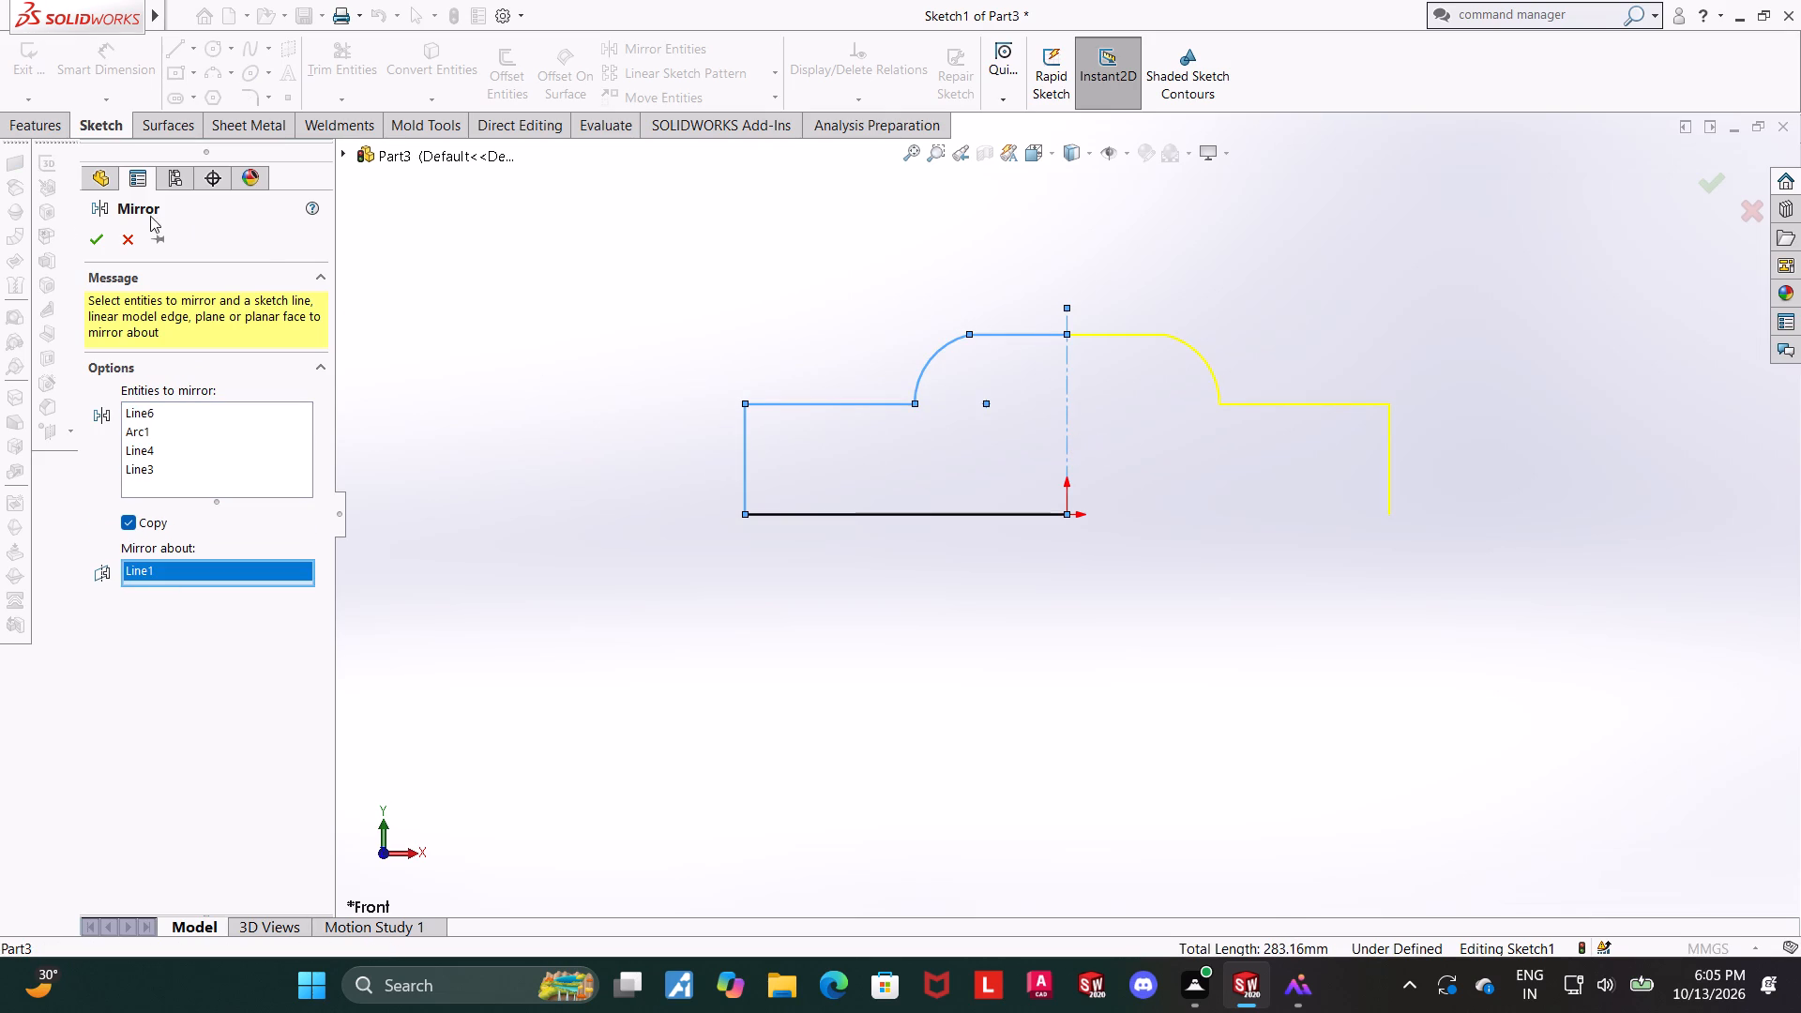
{"action": "double_click", "coordinate": [277, 476]}
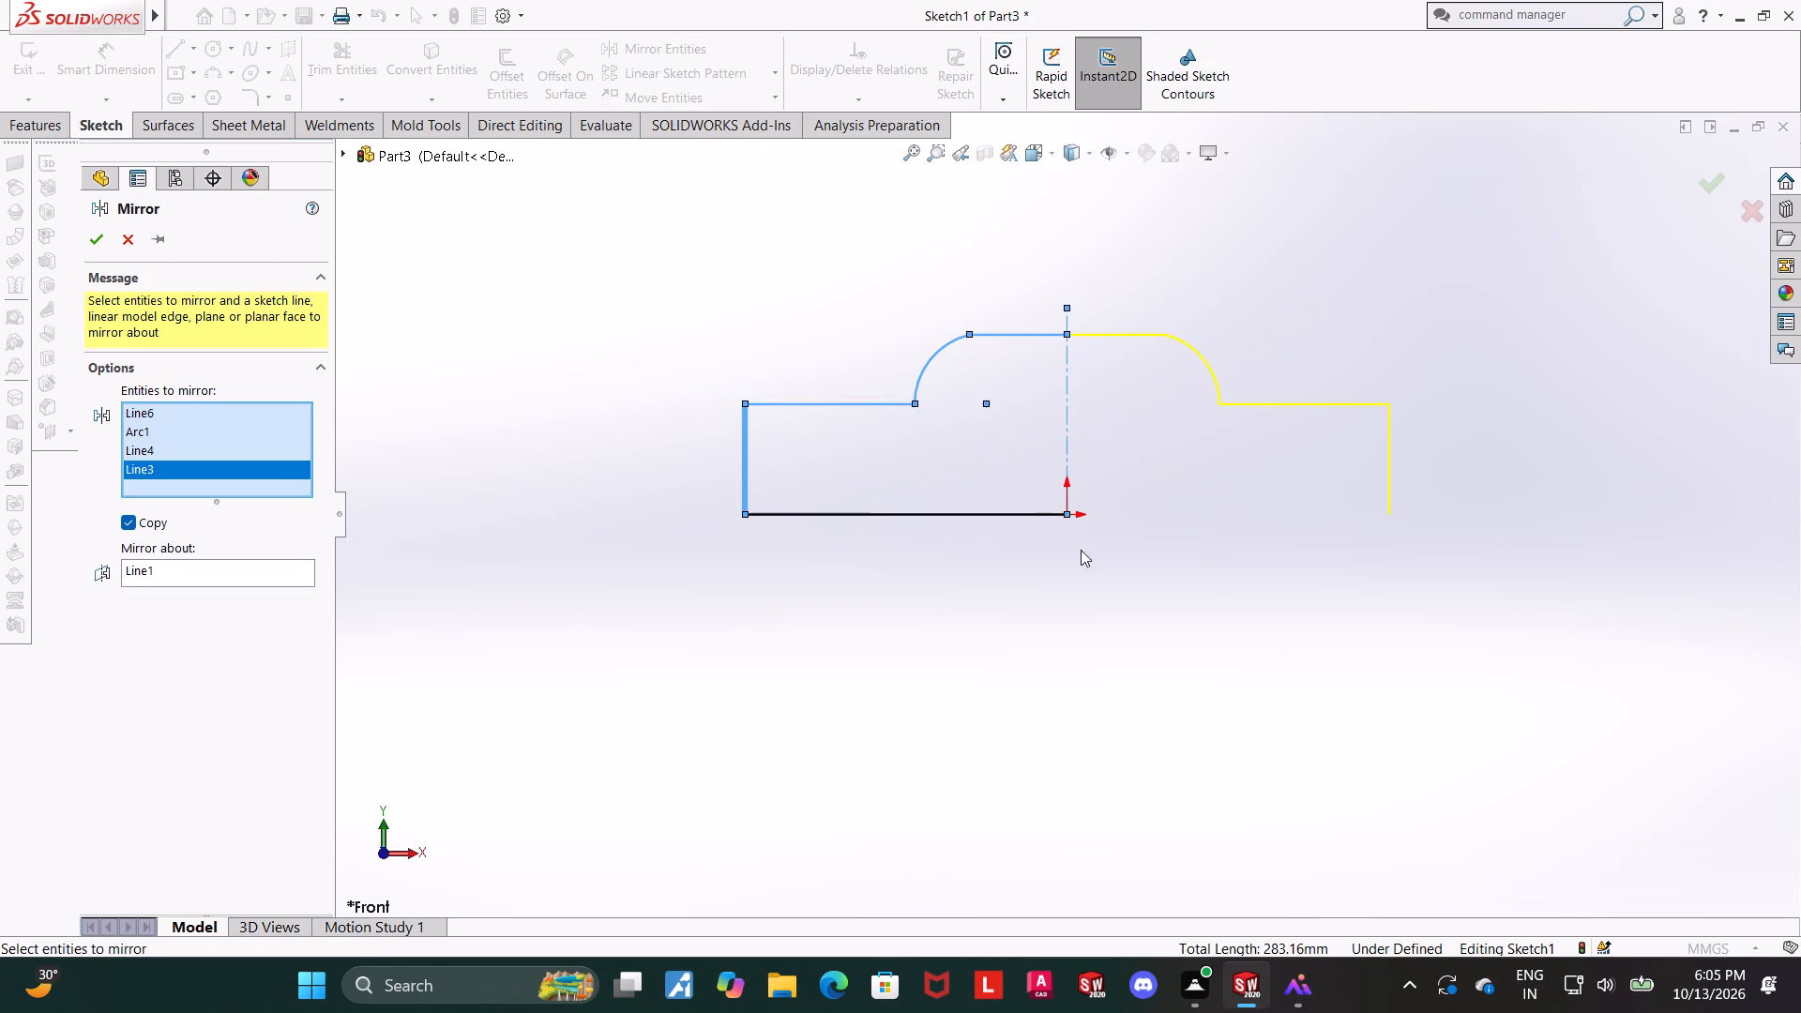
{"action": "left_click", "coordinate": [1005, 507]}
{"action": "left_click", "coordinate": [1006, 518]}
{"action": "left_click", "coordinate": [96, 245]}
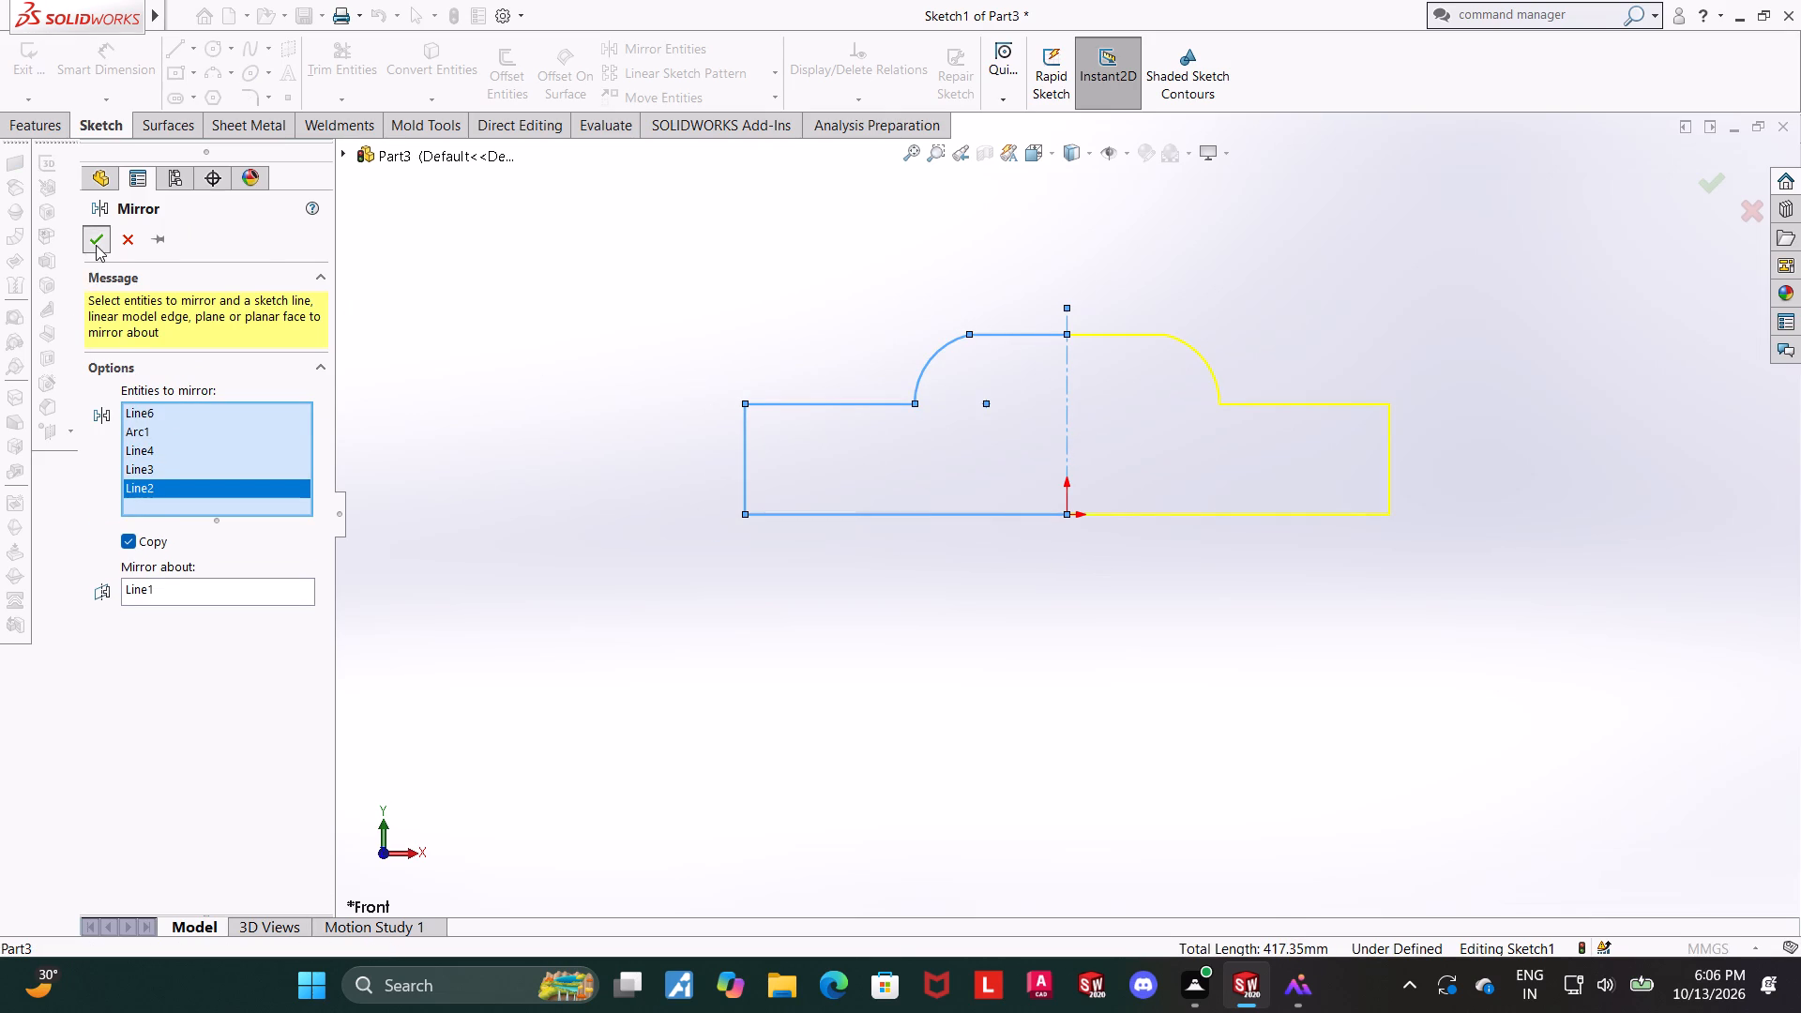
{"action": "key", "text": "Escape"}
Sketch a circle of about 14 mm radius centred on the centerline, about 33 mm above the origin.
{"action": "scroll", "coordinate": [1020, 535], "scroll_direction": "up", "scroll_amount": 2}
{"action": "scroll", "coordinate": [1193, 566], "scroll_direction": "up", "scroll_amount": 2}
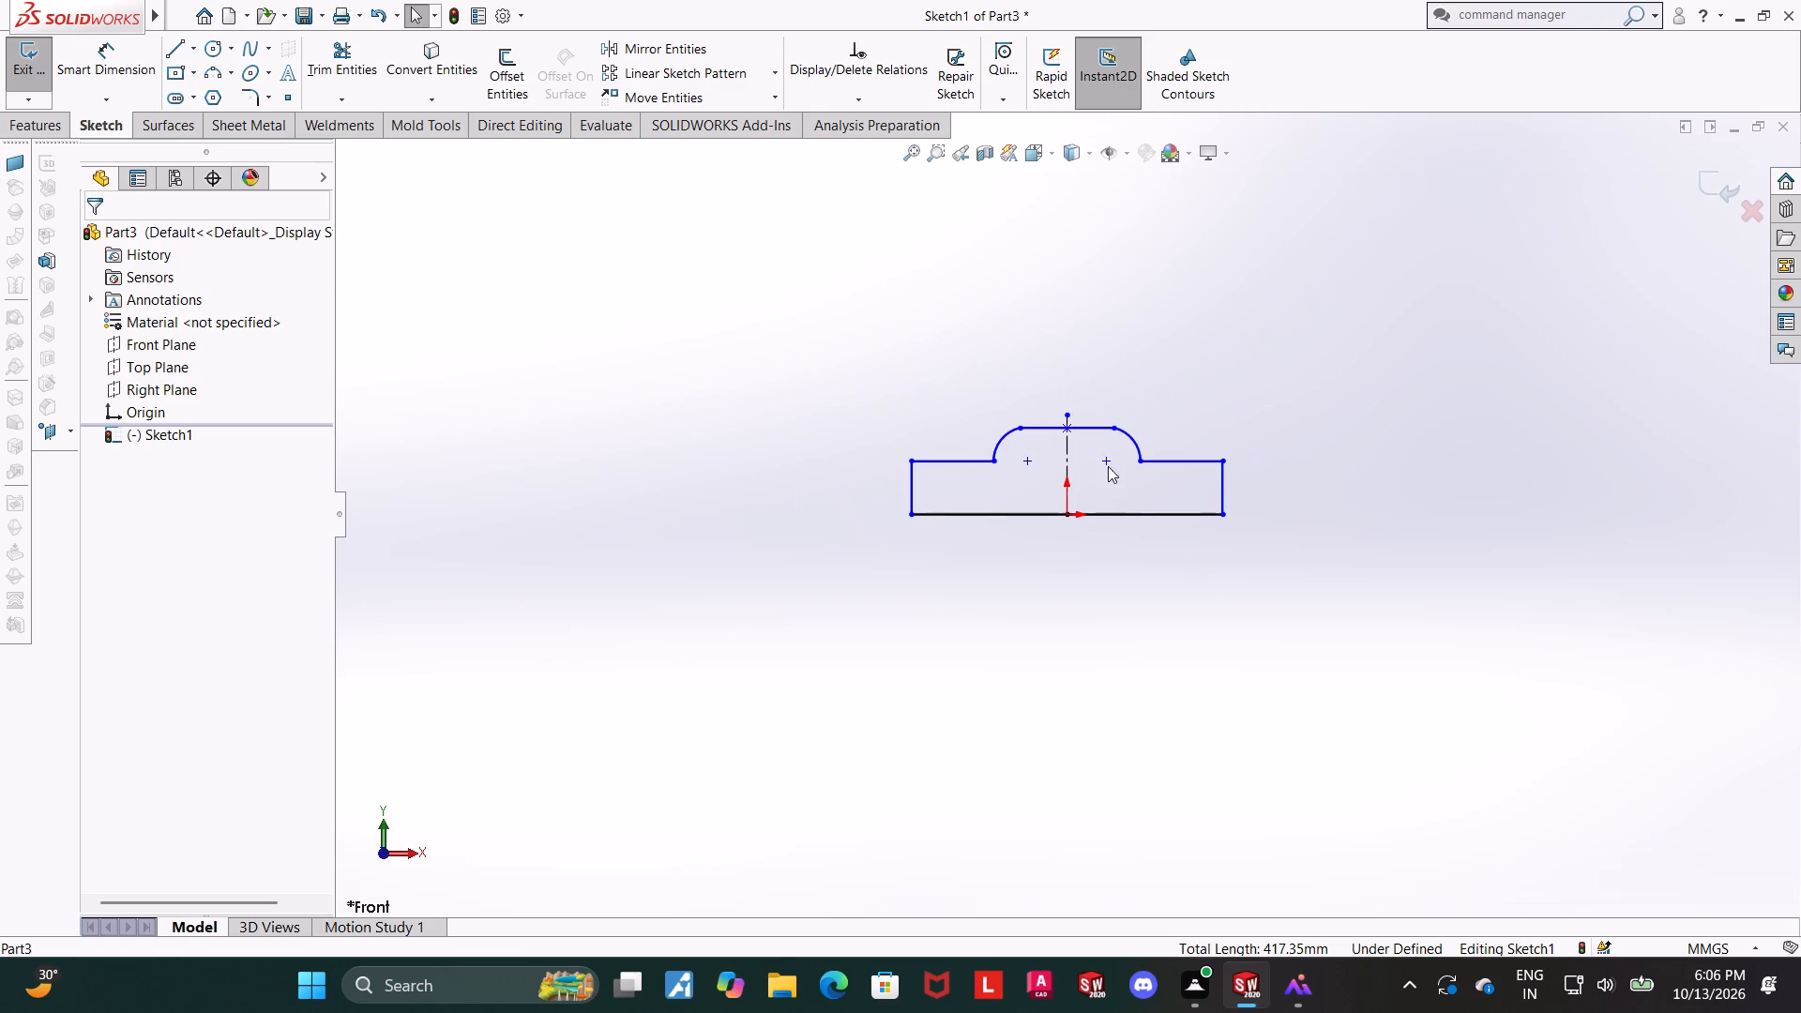
{"action": "scroll", "coordinate": [991, 452], "scroll_direction": "down", "scroll_amount": 3}
{"action": "scroll", "coordinate": [1458, 476], "scroll_direction": "down", "scroll_amount": 2}
{"action": "key", "text": "Escape"}
{"action": "left_click", "coordinate": [213, 50]}
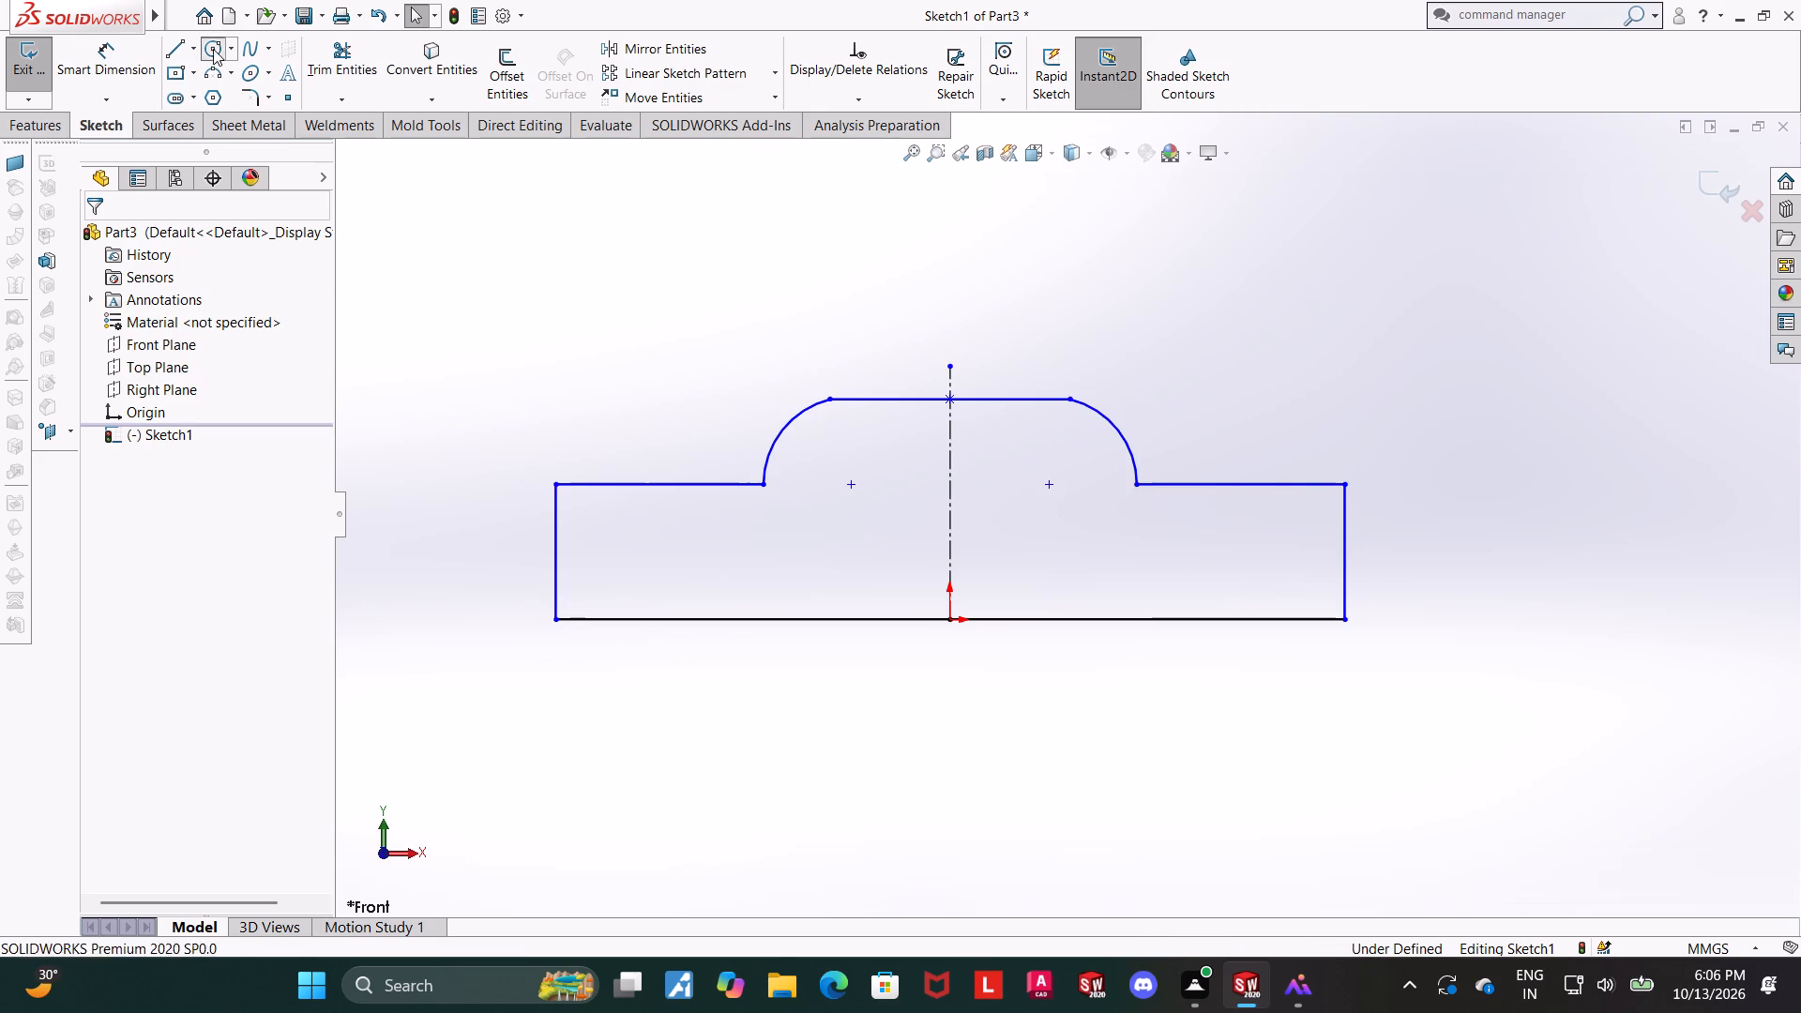
{"action": "scroll", "coordinate": [1126, 485], "scroll_direction": "down", "scroll_amount": 1}
{"action": "scroll", "coordinate": [1074, 473], "scroll_direction": "up", "scroll_amount": 1}
{"action": "key", "text": "Escape"}
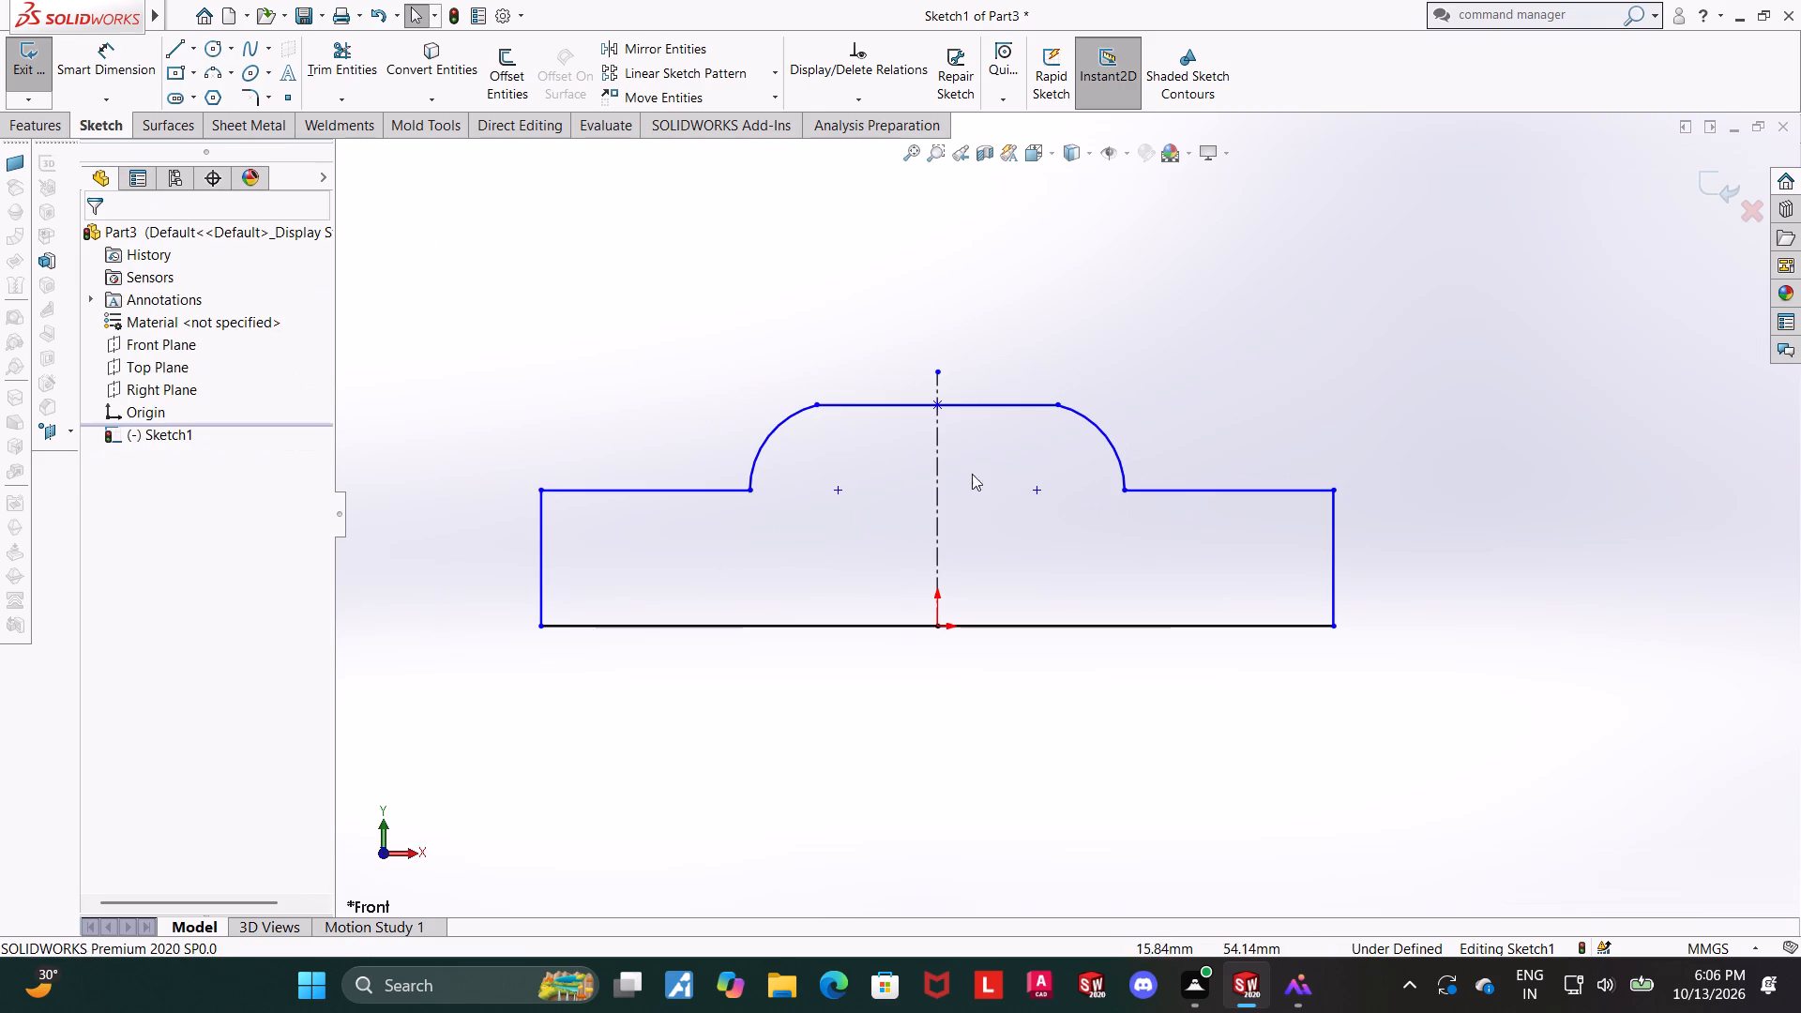
{"action": "left_click", "coordinate": [215, 41]}
{"action": "left_click", "coordinate": [942, 529]}
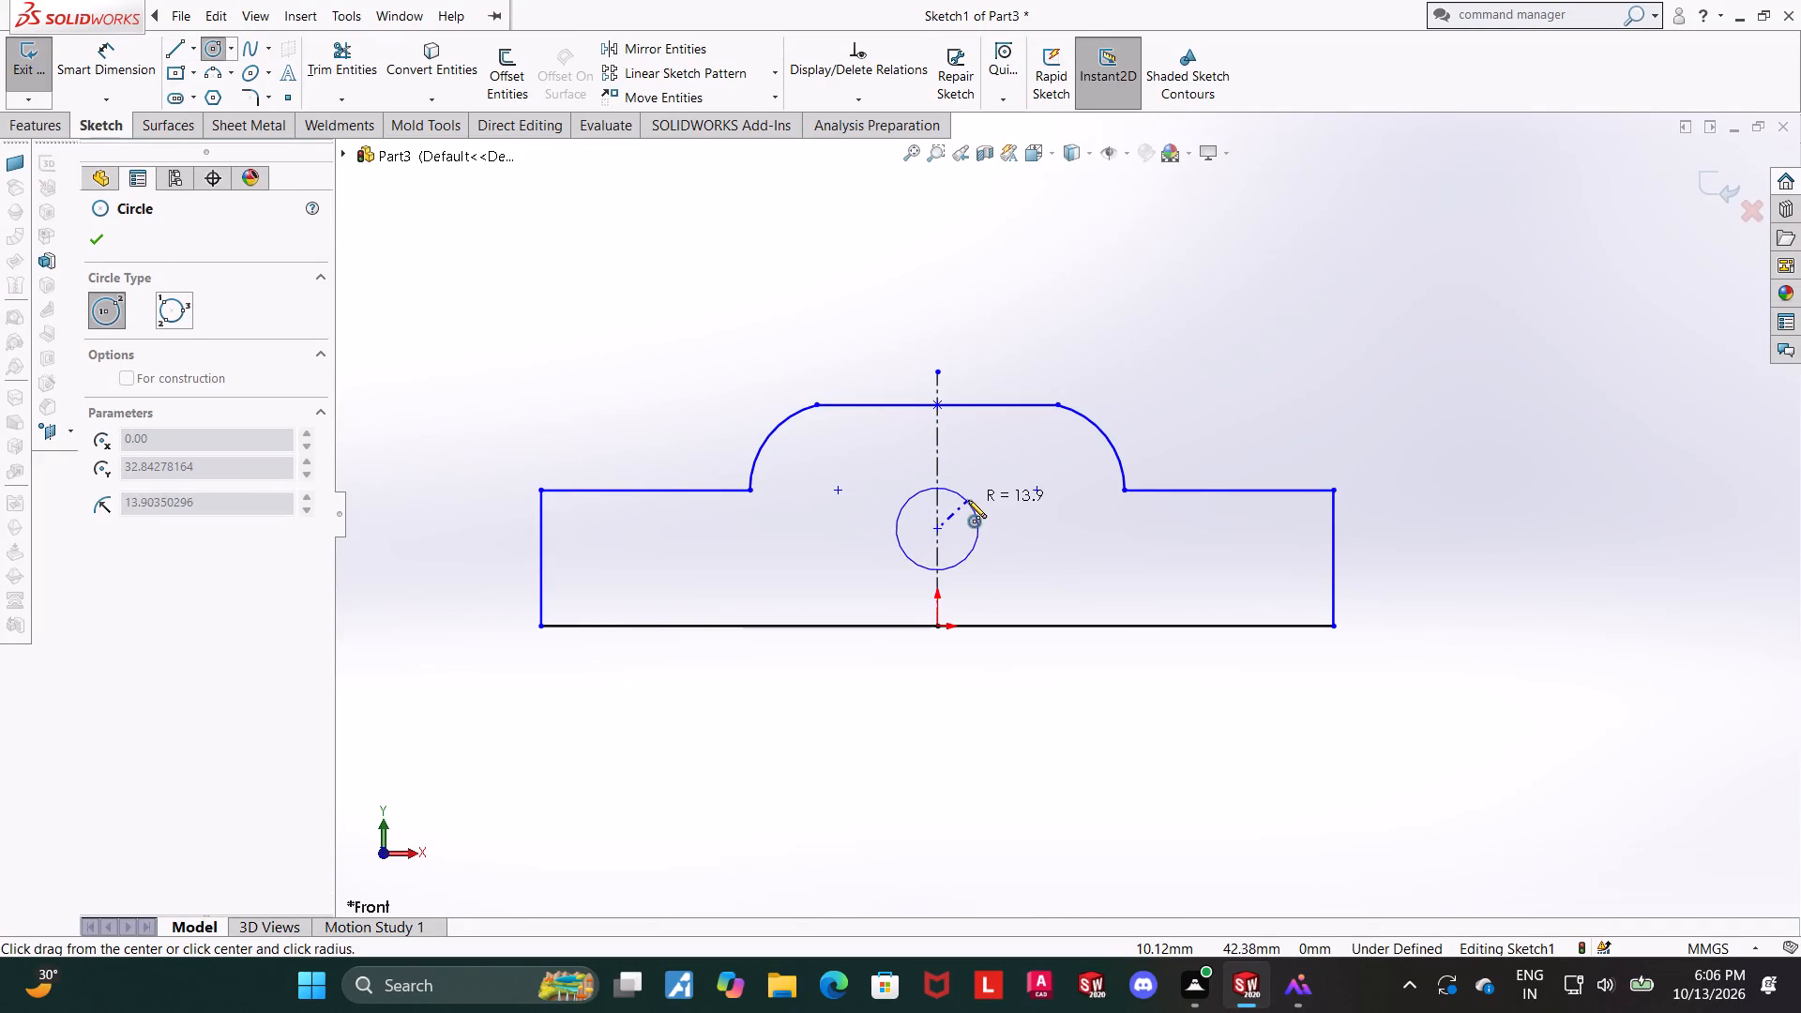
{"action": "left_click", "coordinate": [968, 500]}
{"action": "key", "text": "Escape"}
{"action": "key", "text": "Escape"}
Dimension the full base line of the profile to 92 mm.
{"action": "scroll", "coordinate": [915, 514], "scroll_direction": "up", "scroll_amount": 2}
{"action": "scroll", "coordinate": [958, 585], "scroll_direction": "down", "scroll_amount": 2}
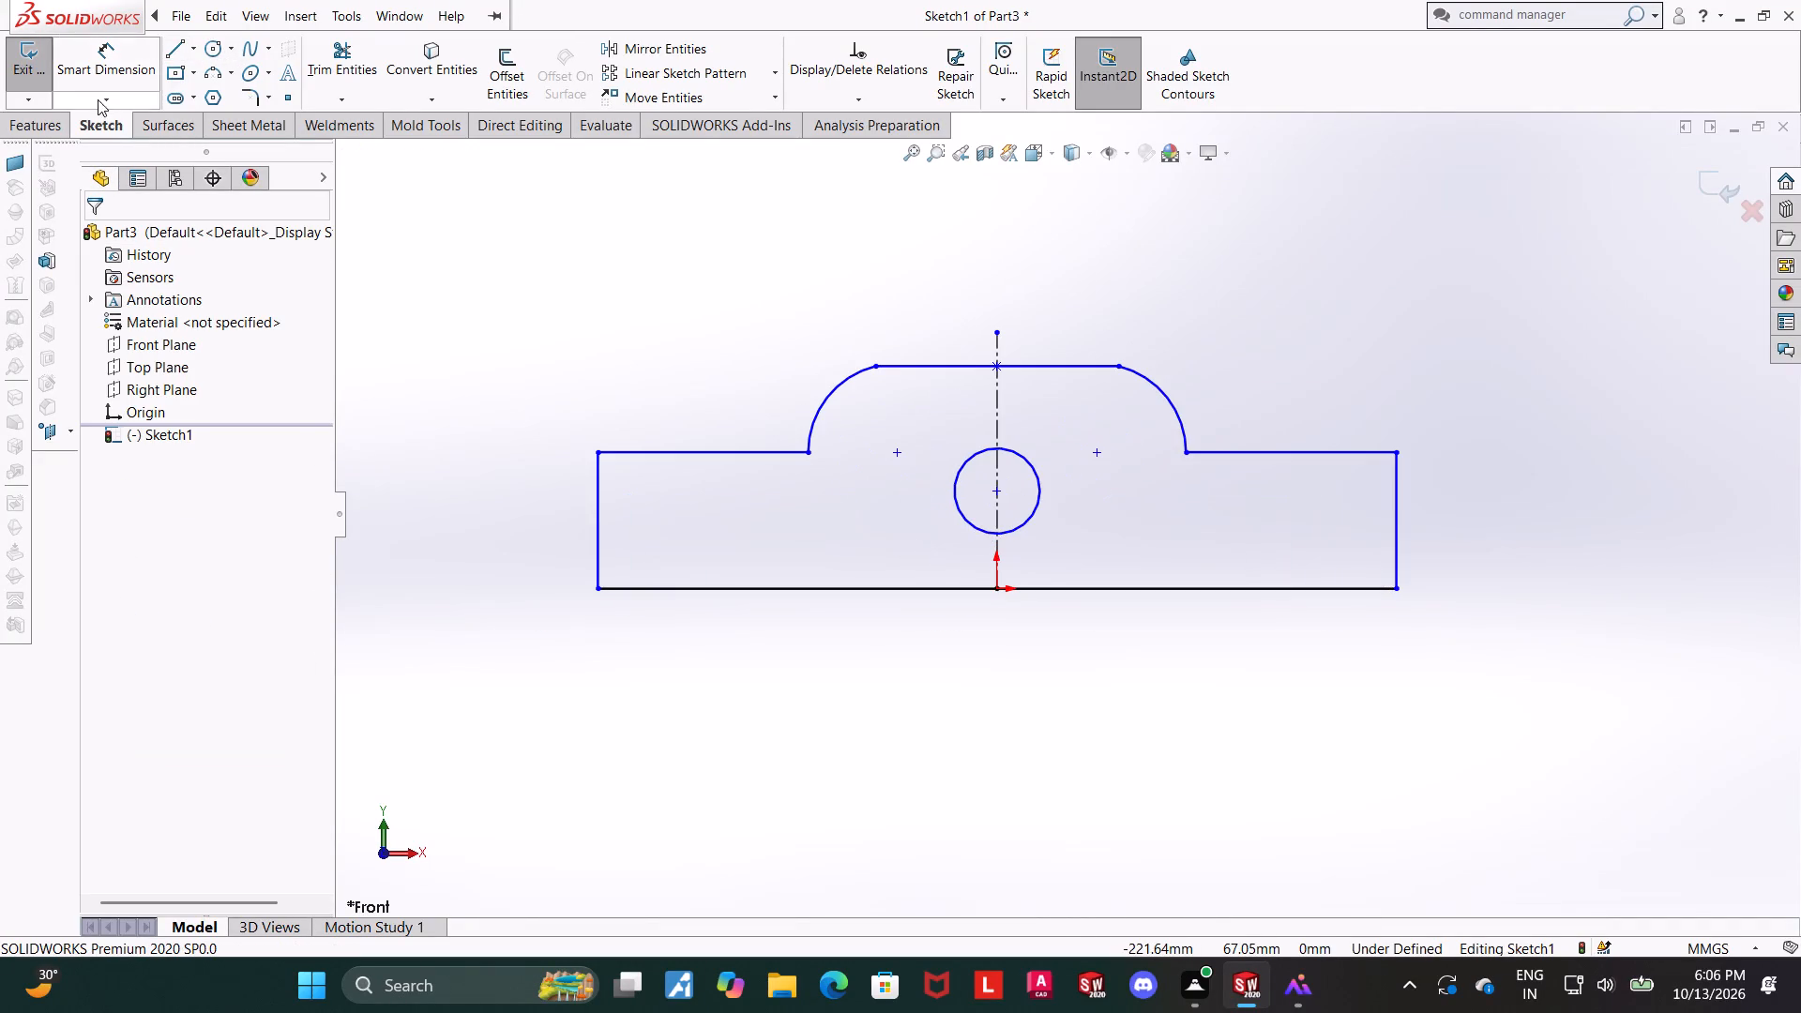
{"action": "left_click", "coordinate": [100, 77]}
{"action": "scroll", "coordinate": [894, 380], "scroll_direction": "up", "scroll_amount": 2}
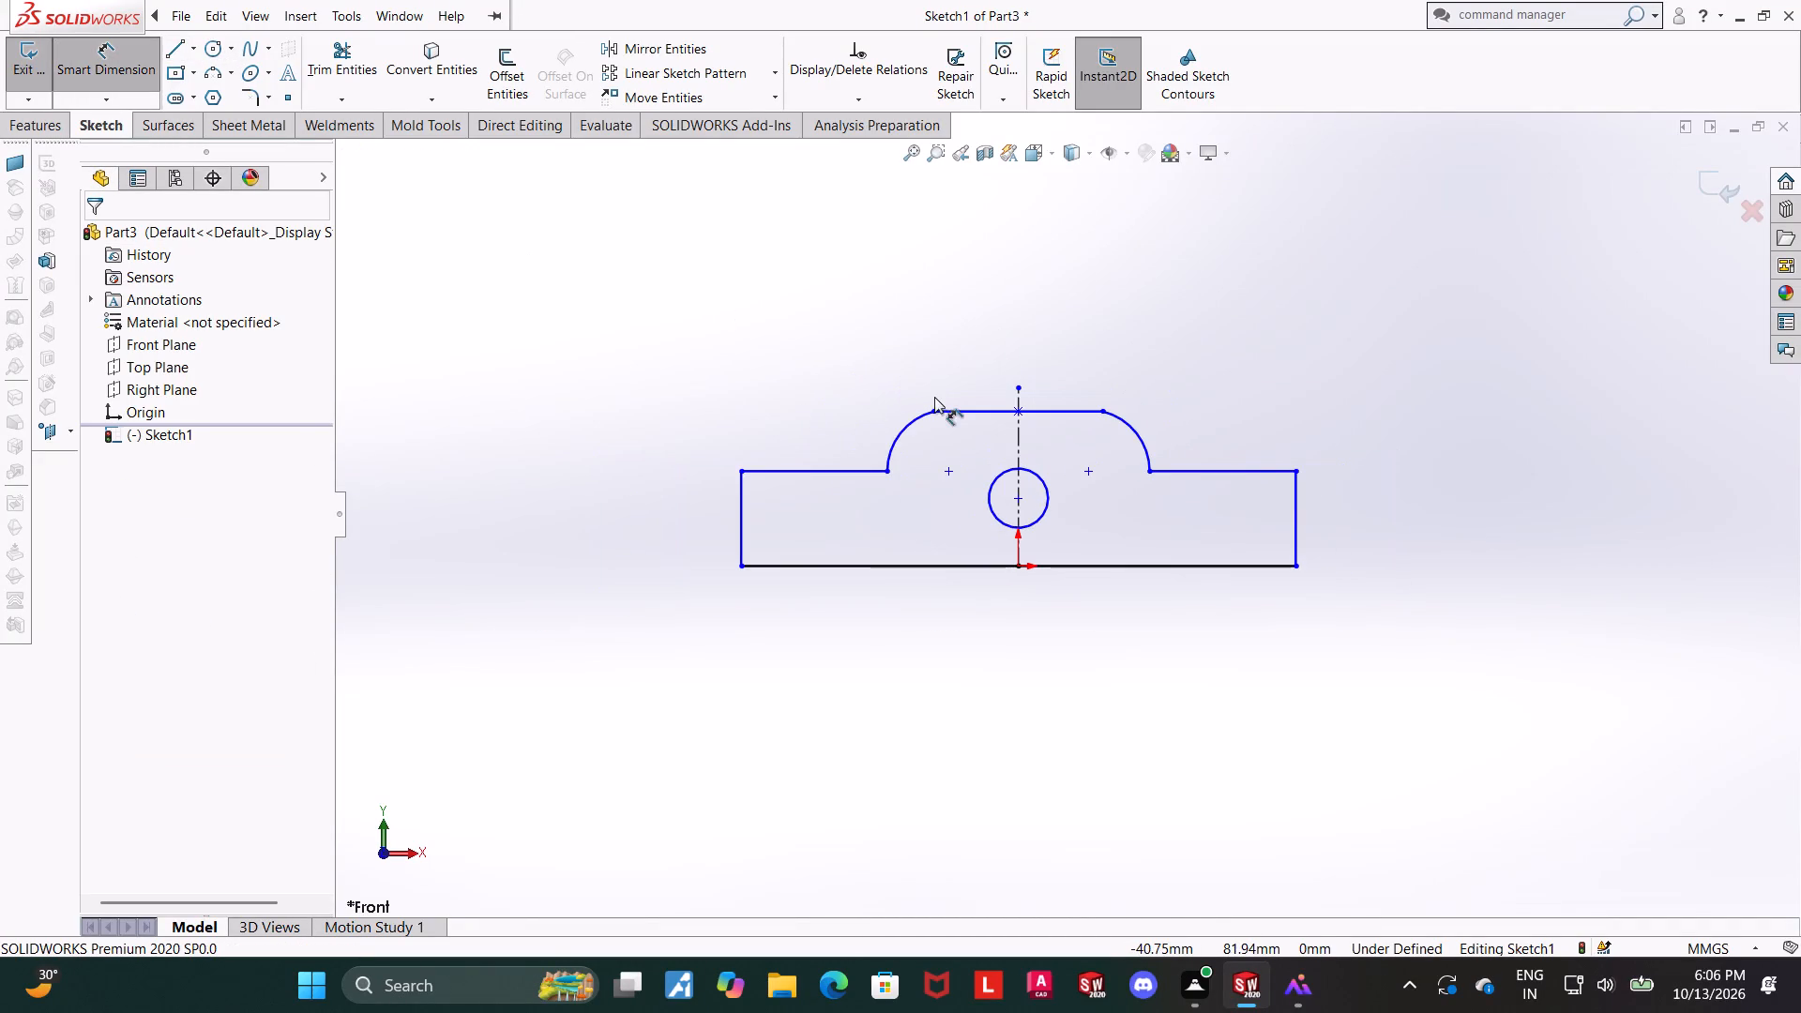
{"action": "scroll", "coordinate": [934, 397], "scroll_direction": "up", "scroll_amount": 2}
{"action": "scroll", "coordinate": [1053, 414], "scroll_direction": "up", "scroll_amount": 1}
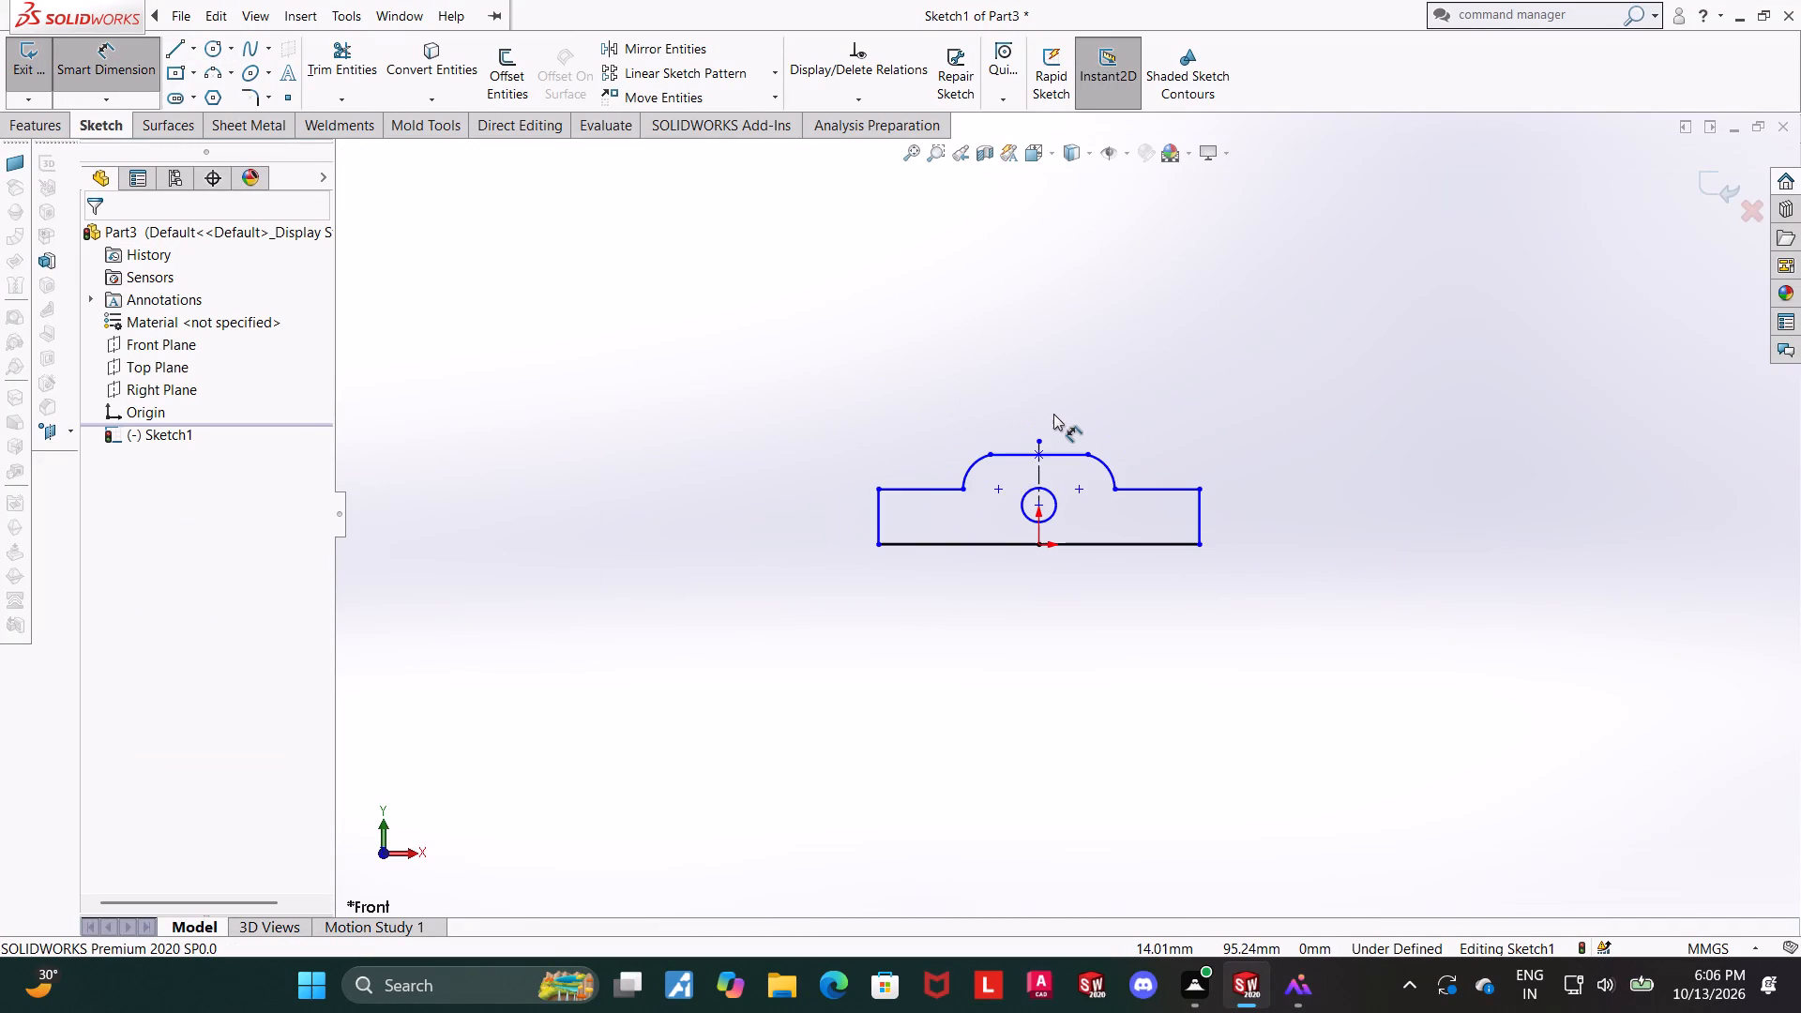
{"action": "scroll", "coordinate": [1191, 517], "scroll_direction": "down", "scroll_amount": 2}
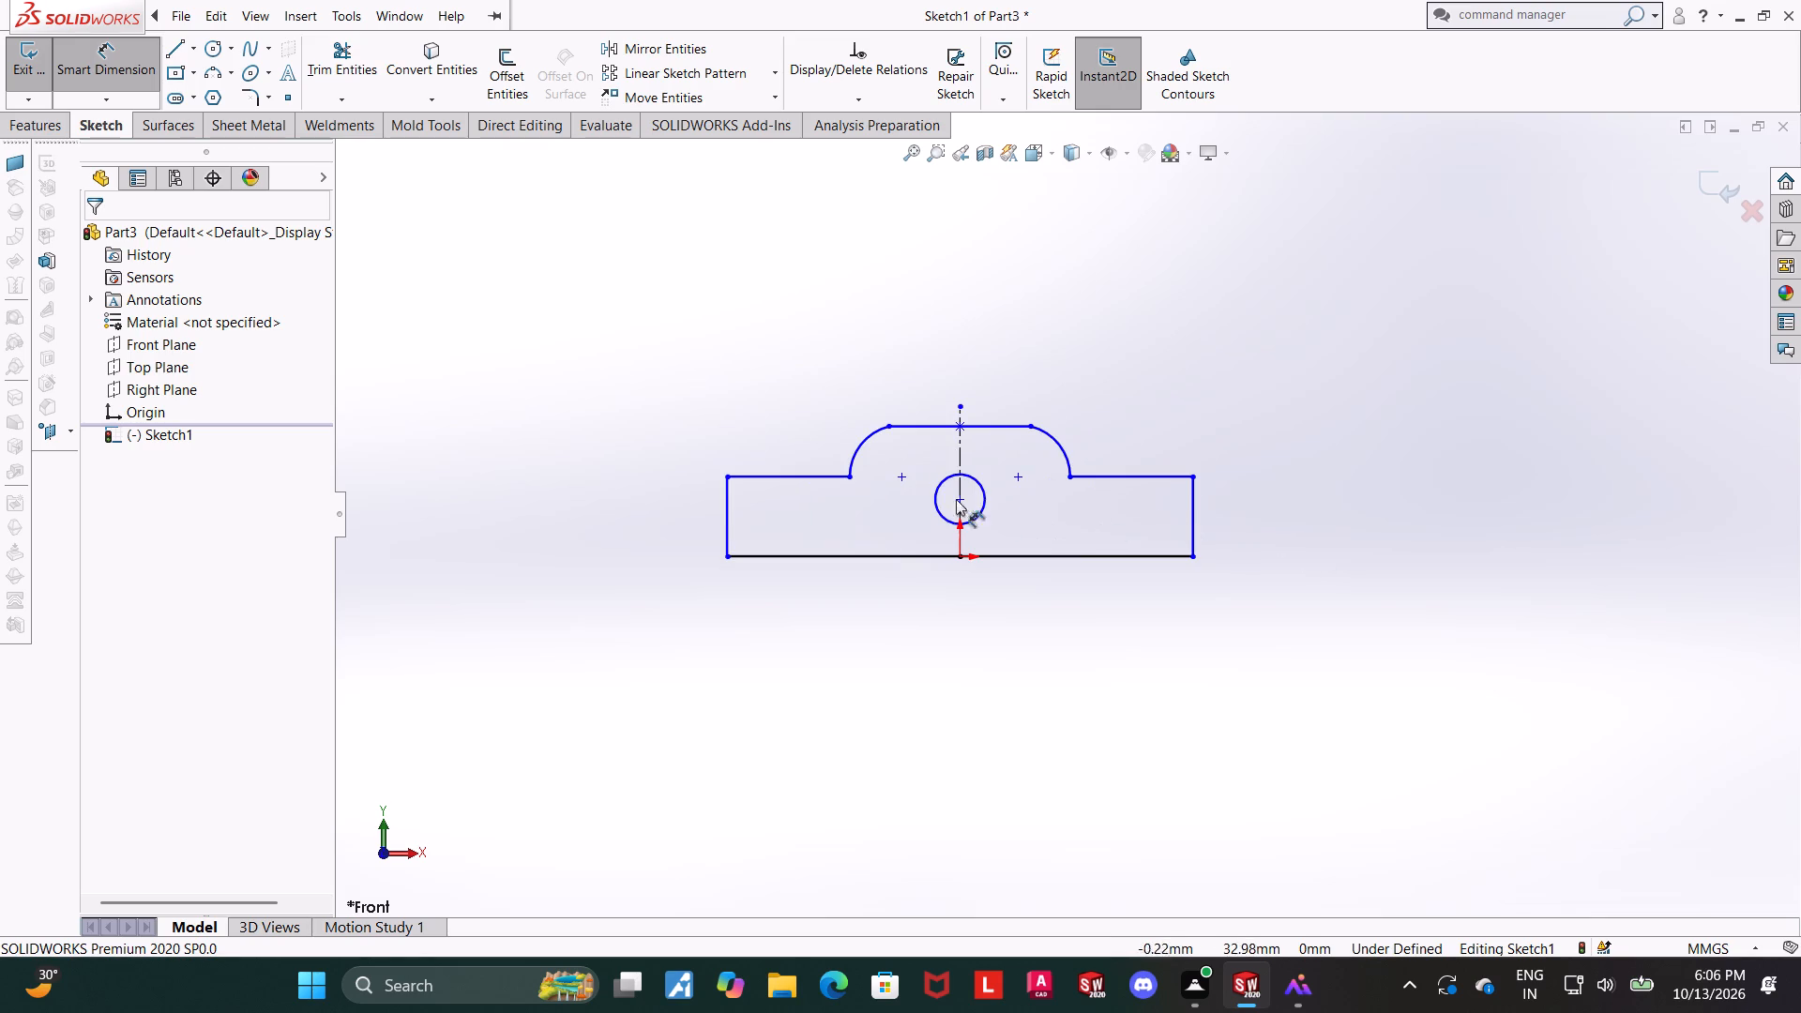
{"action": "scroll", "coordinate": [906, 506], "scroll_direction": "up", "scroll_amount": 1}
{"action": "scroll", "coordinate": [884, 481], "scroll_direction": "down", "scroll_amount": 4}
{"action": "scroll", "coordinate": [961, 460], "scroll_direction": "up", "scroll_amount": 1}
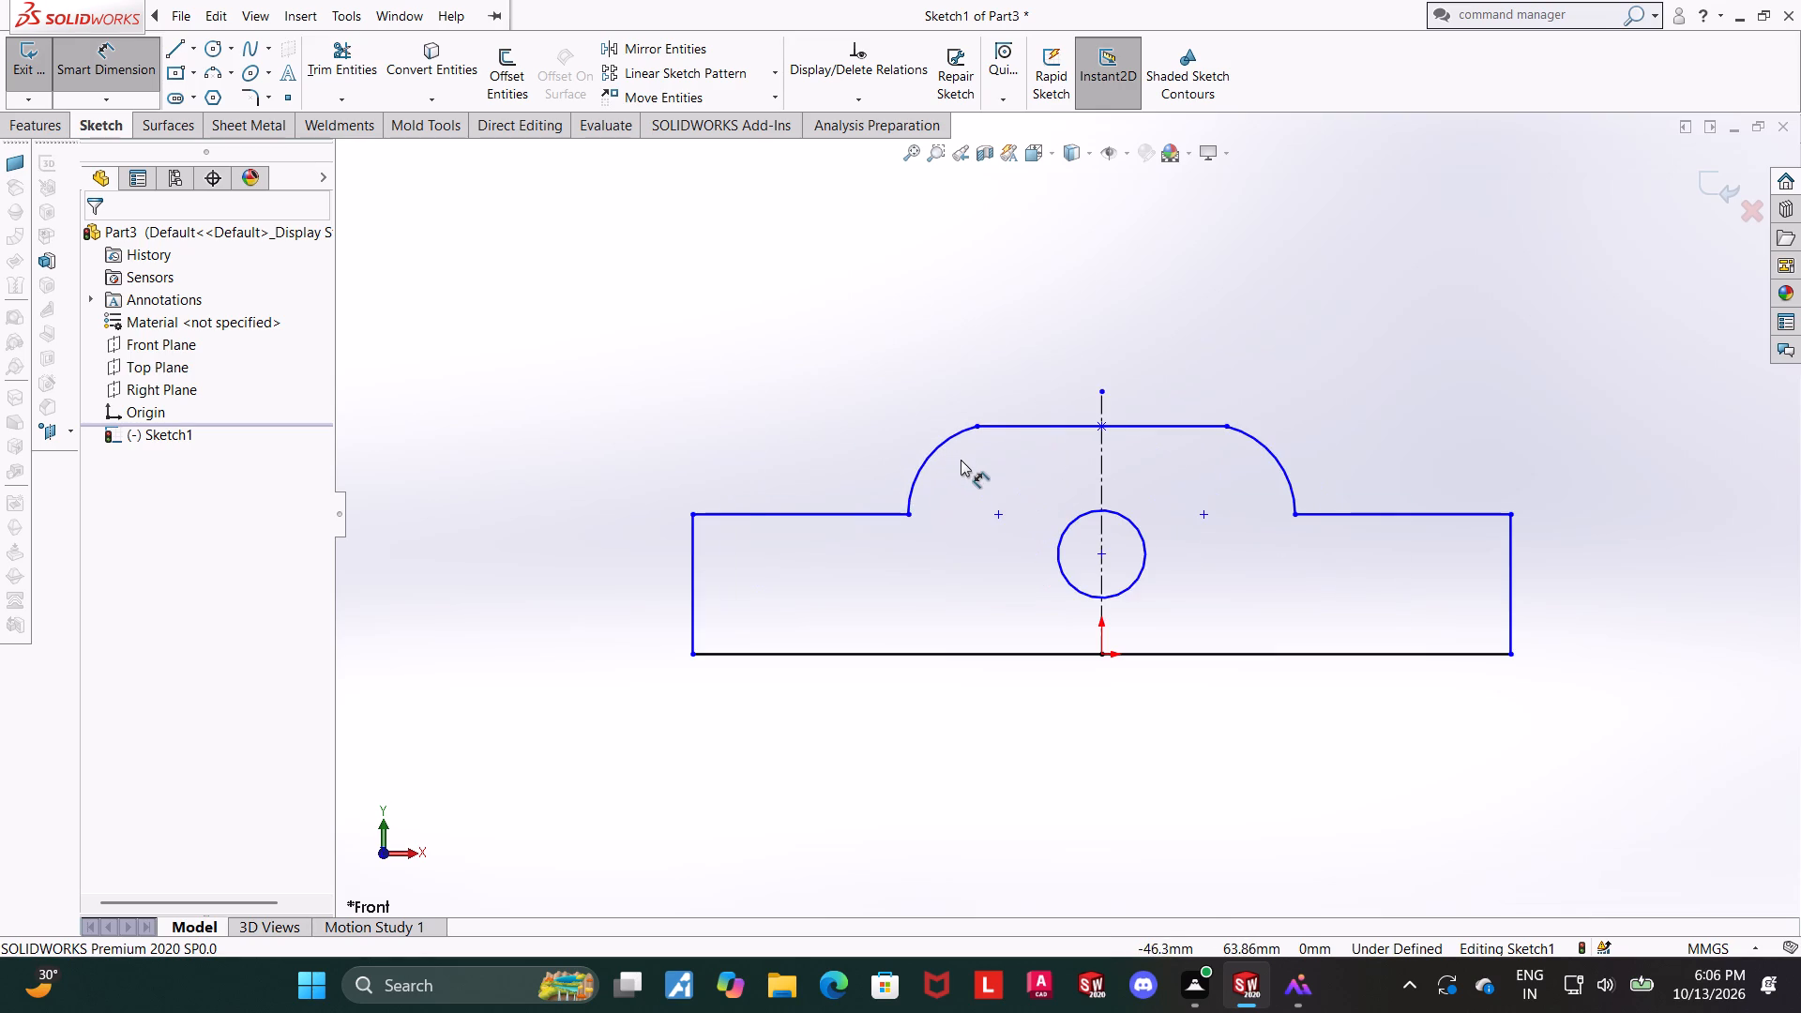
{"action": "scroll", "coordinate": [968, 462], "scroll_direction": "down", "scroll_amount": 1}
{"action": "scroll", "coordinate": [1178, 494], "scroll_direction": "up", "scroll_amount": 1}
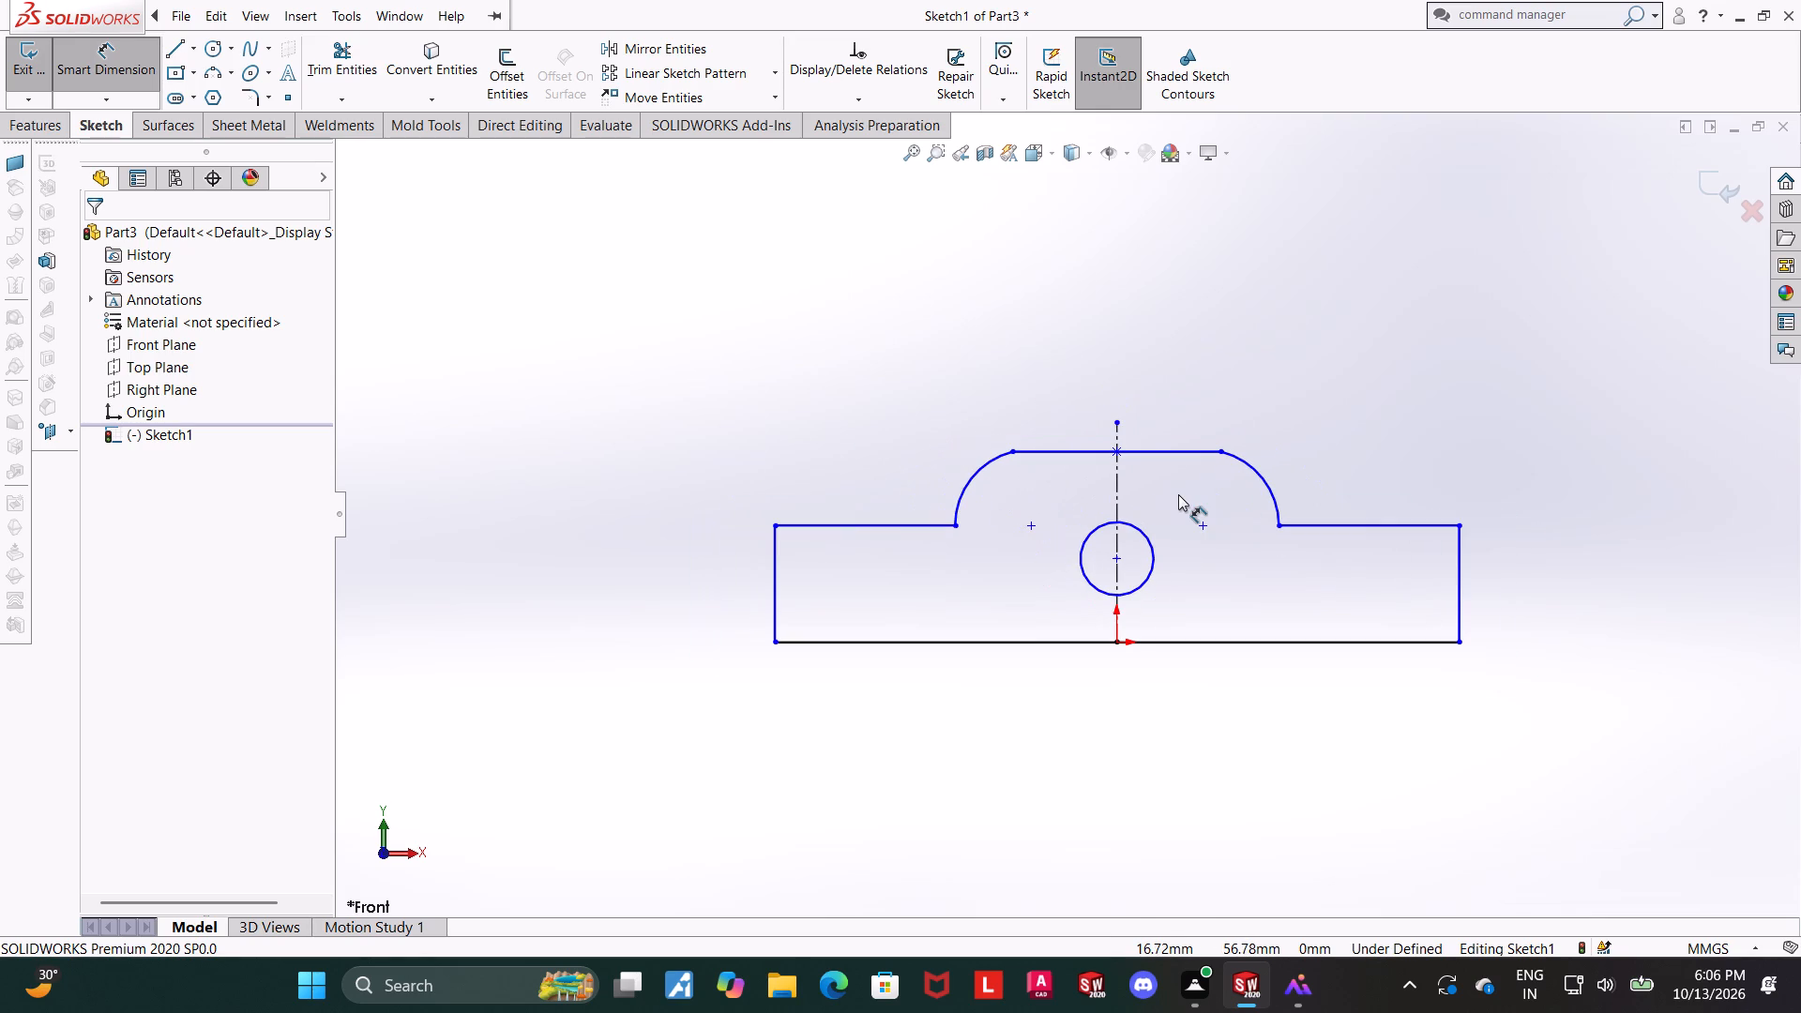
{"action": "left_click", "coordinate": [987, 645]}
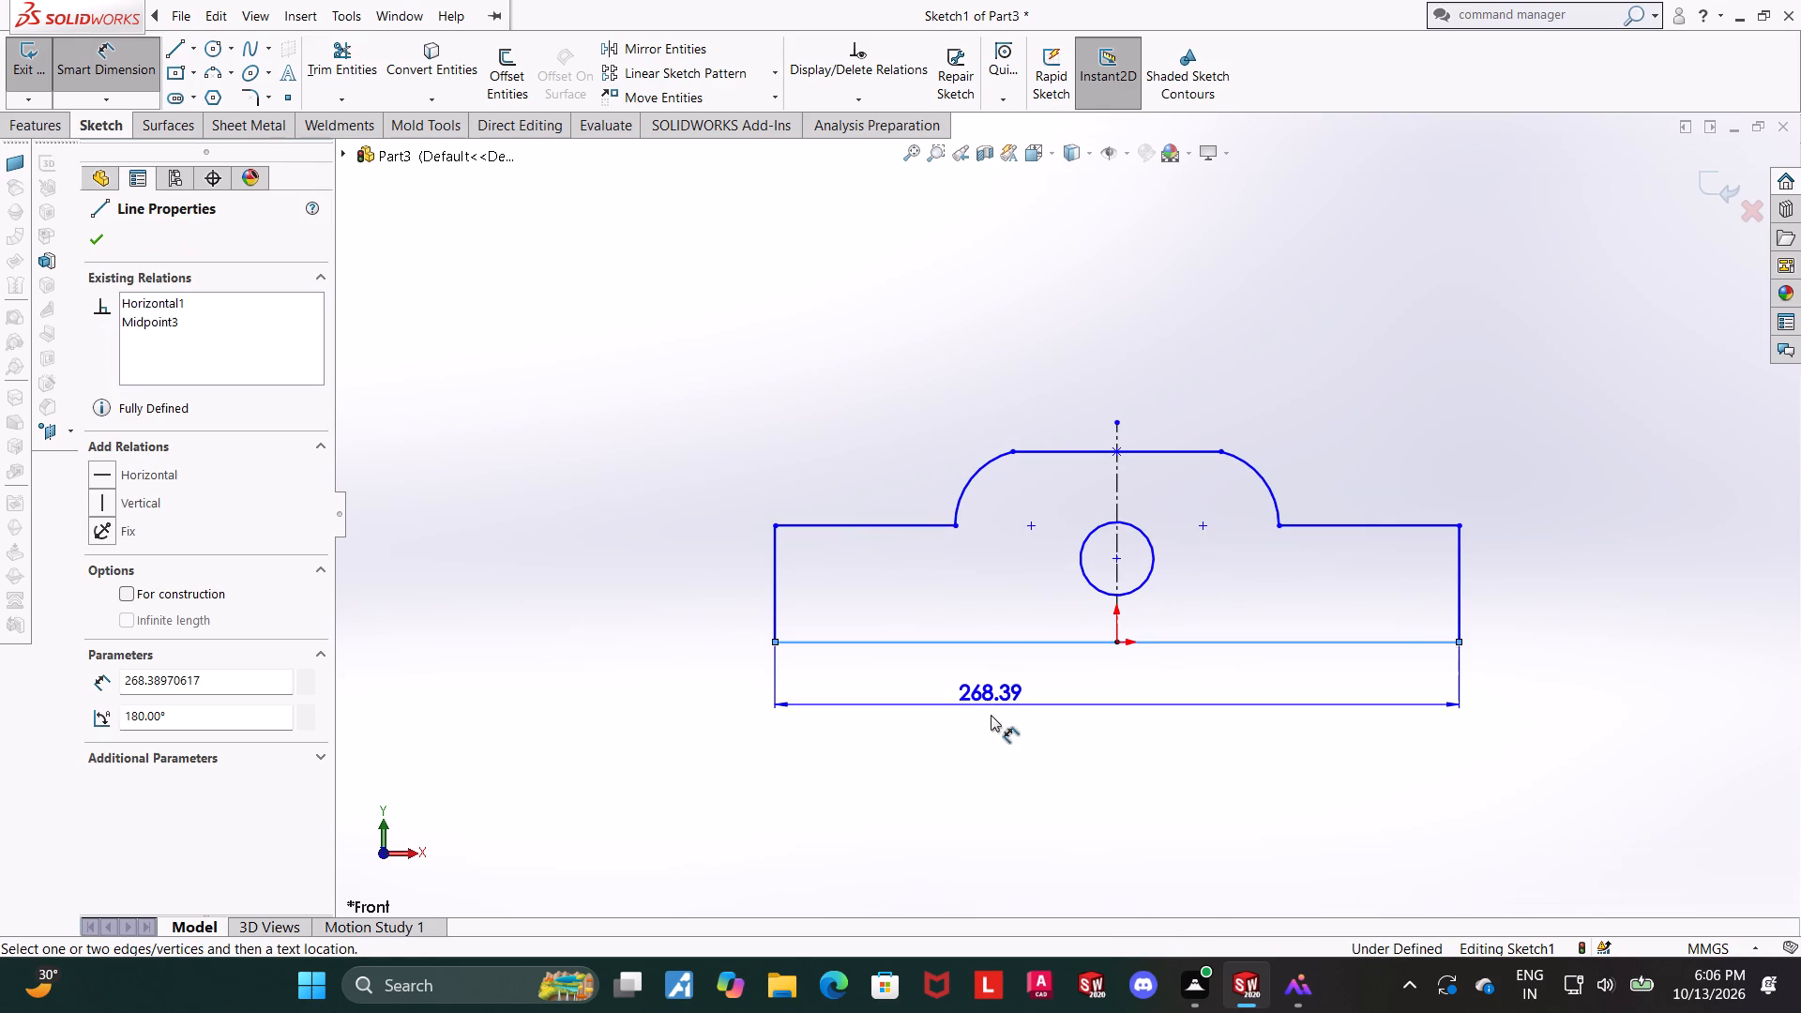
{"action": "left_click", "coordinate": [991, 726]}
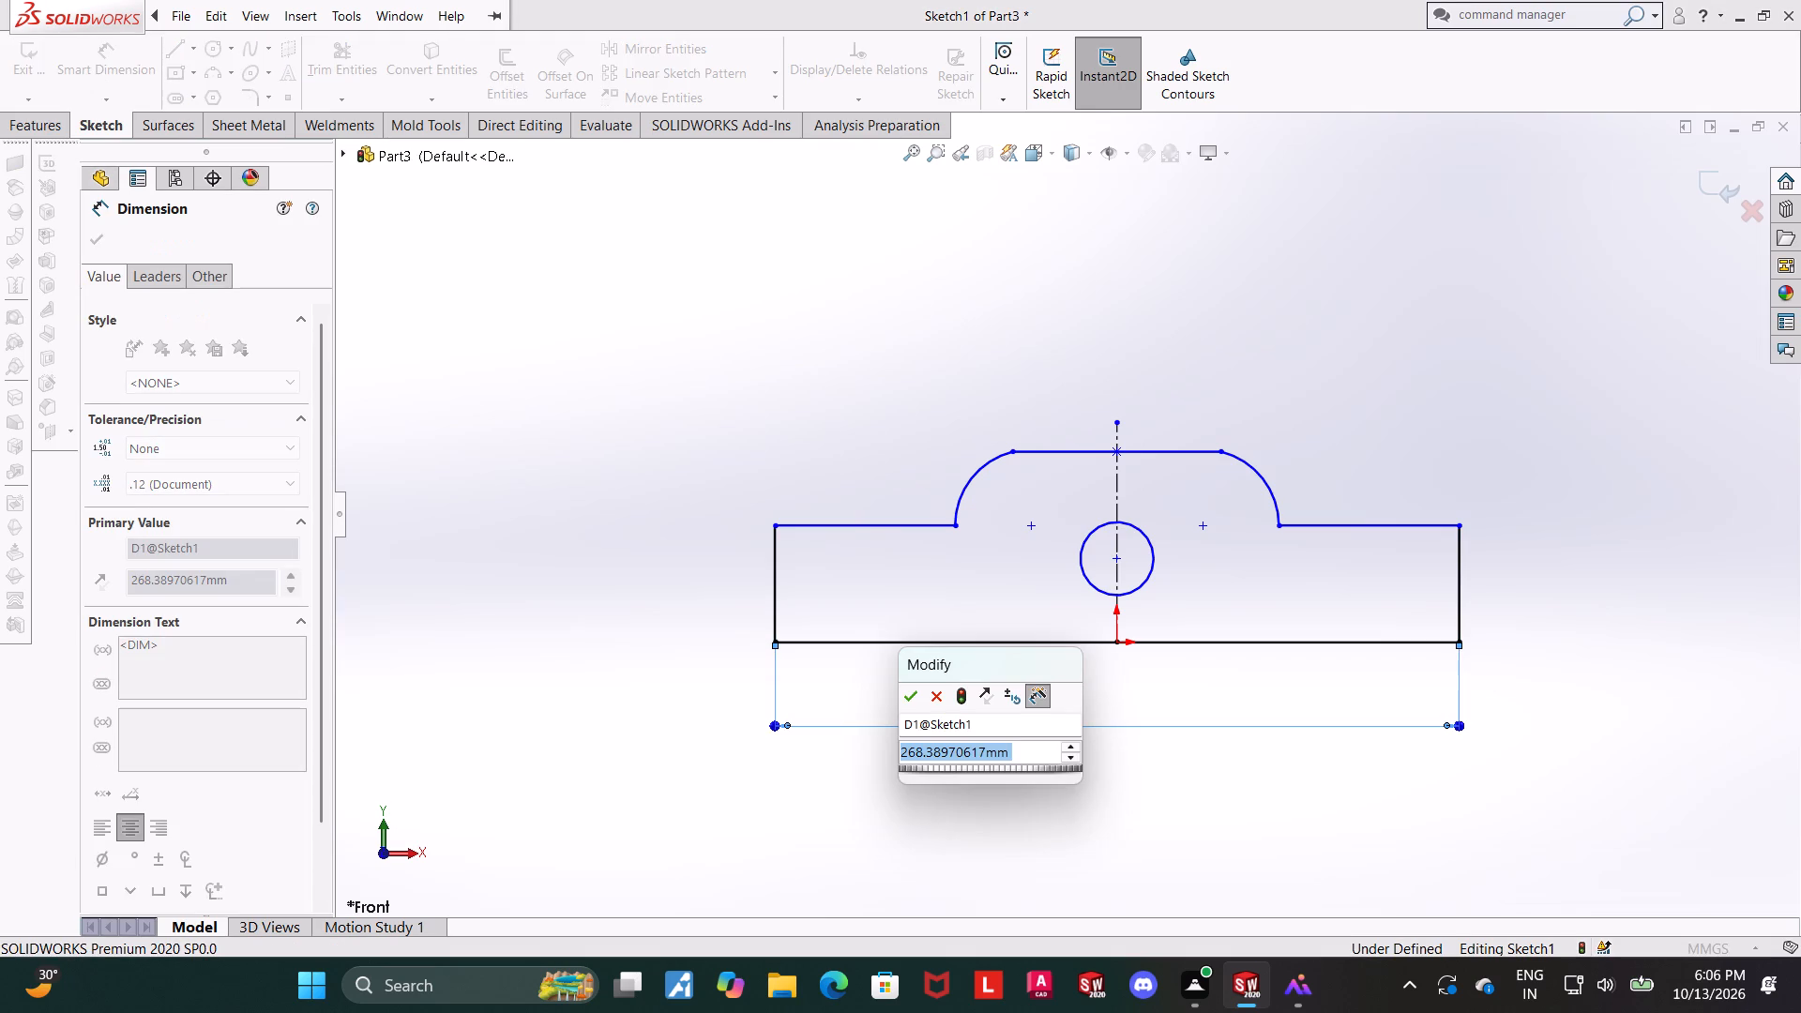
{"action": "key", "text": "1"}
{"action": "key", "text": "BackSpace"}
{"action": "type", "text": "92"}
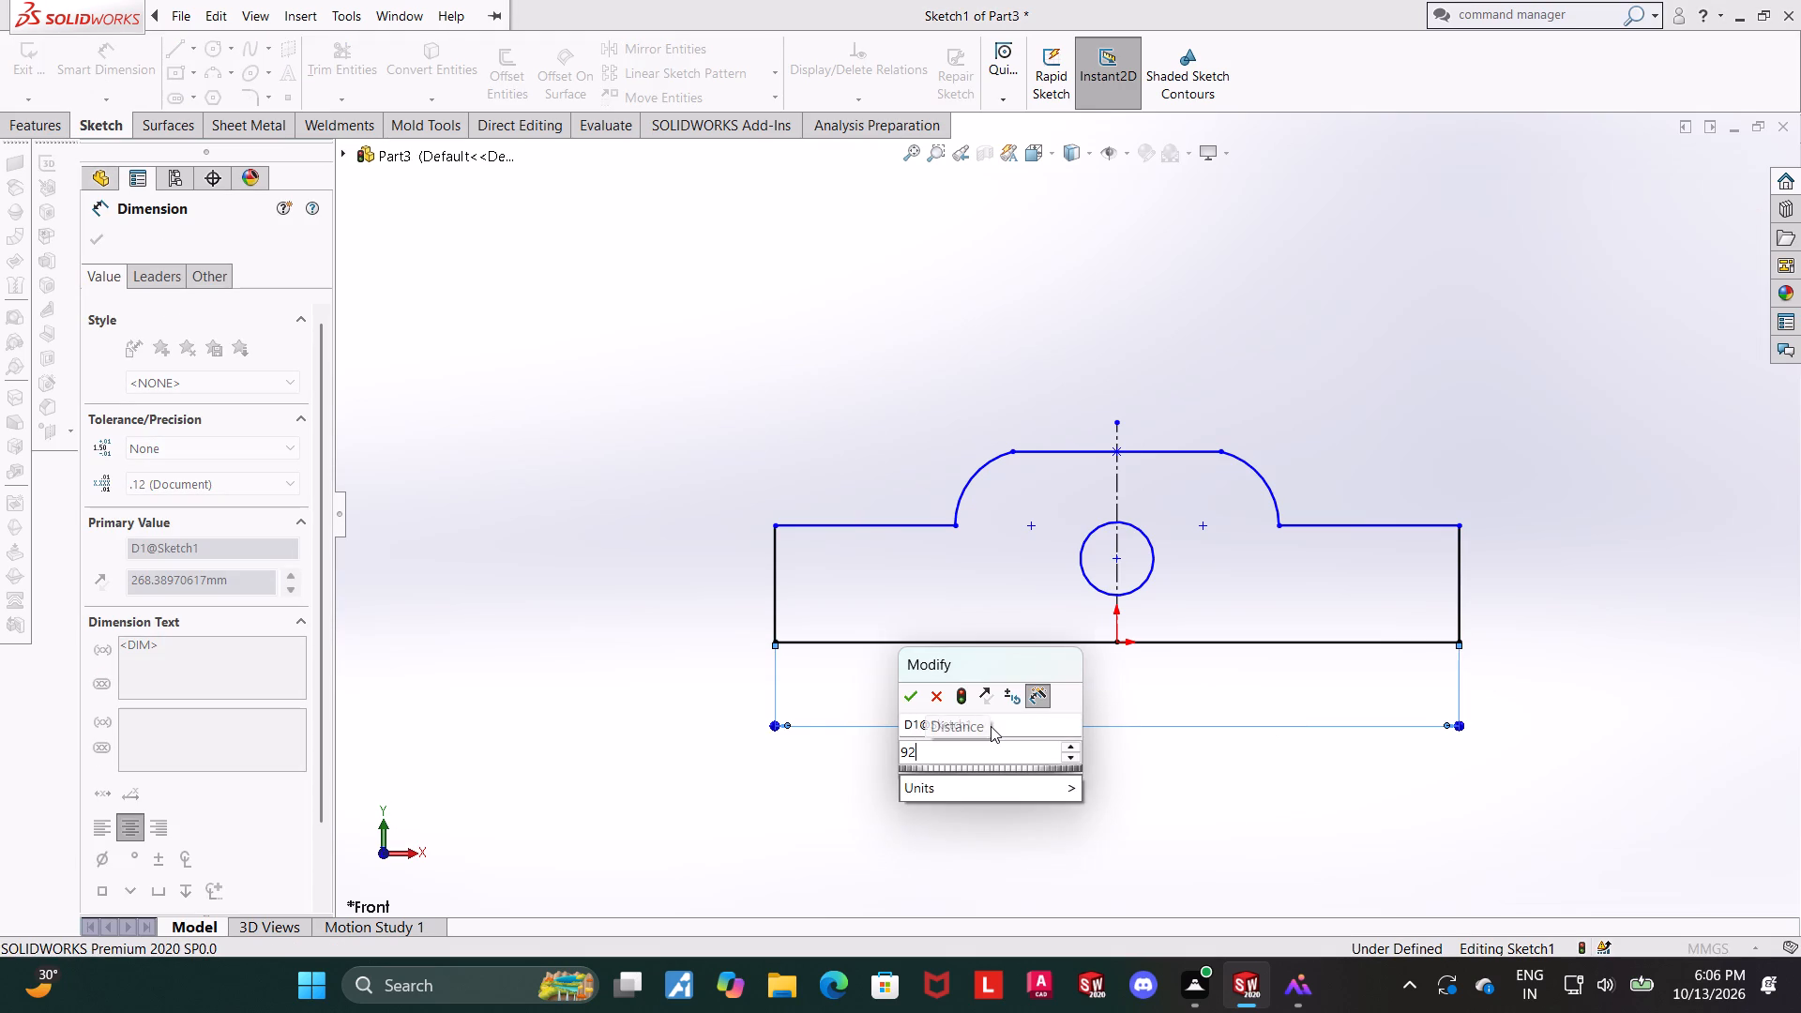
{"action": "key", "text": "Return"}
{"action": "key", "text": "Escape"}
Dimension the profile's left arc to a radius of 18 mm.
{"action": "scroll", "coordinate": [865, 559], "scroll_direction": "up", "scroll_amount": 1}
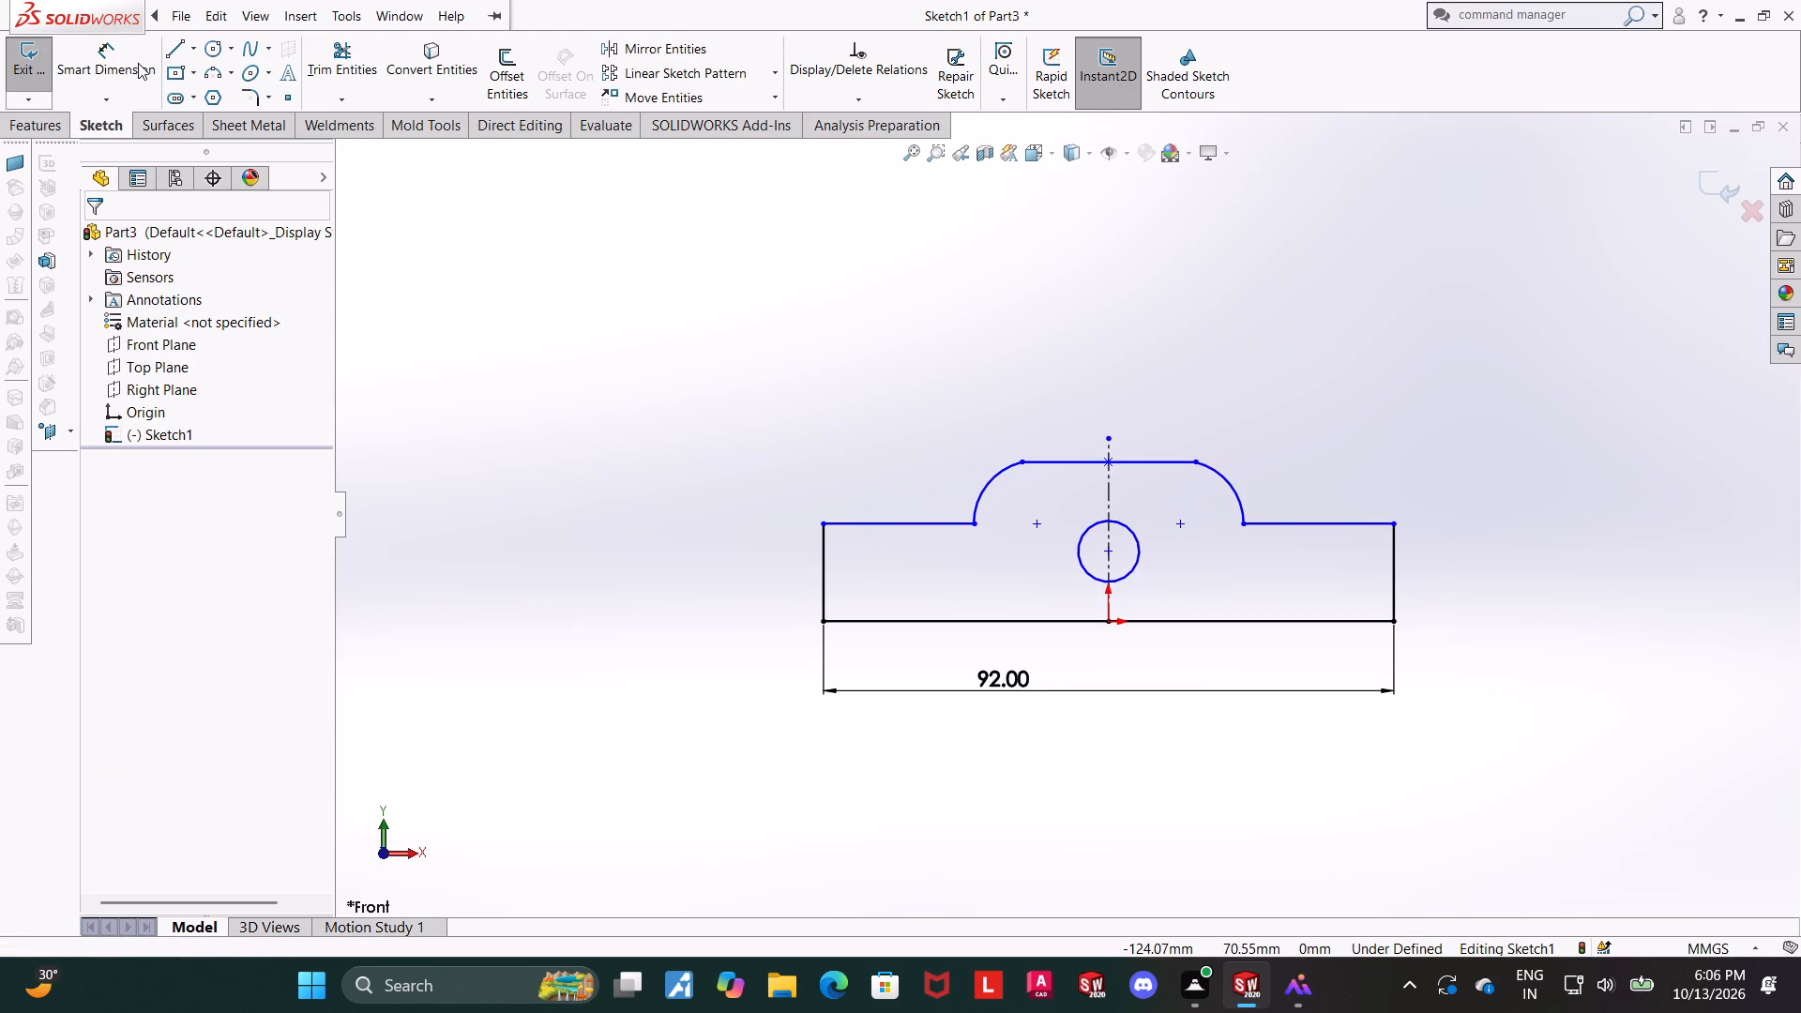
{"action": "left_click", "coordinate": [136, 61]}
{"action": "scroll", "coordinate": [1213, 522], "scroll_direction": "up", "scroll_amount": 2}
{"action": "scroll", "coordinate": [1195, 476], "scroll_direction": "down", "scroll_amount": 3}
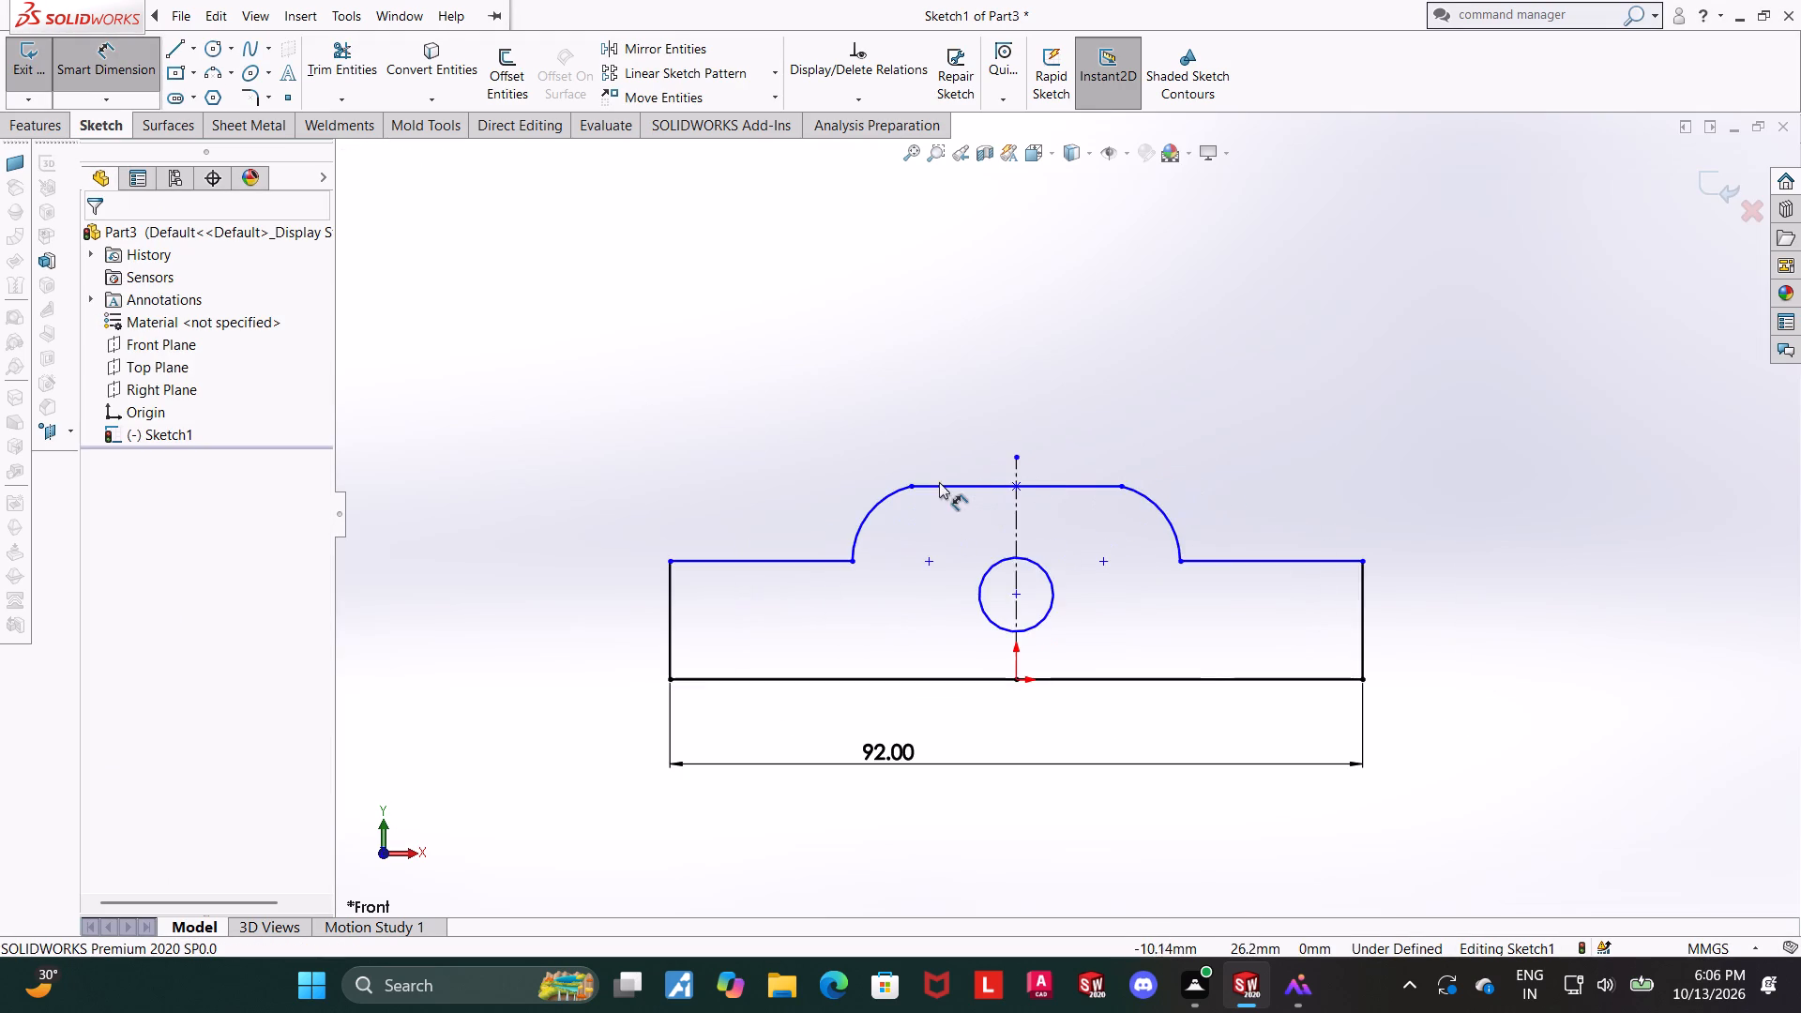
{"action": "scroll", "coordinate": [939, 482], "scroll_direction": "down", "scroll_amount": 1}
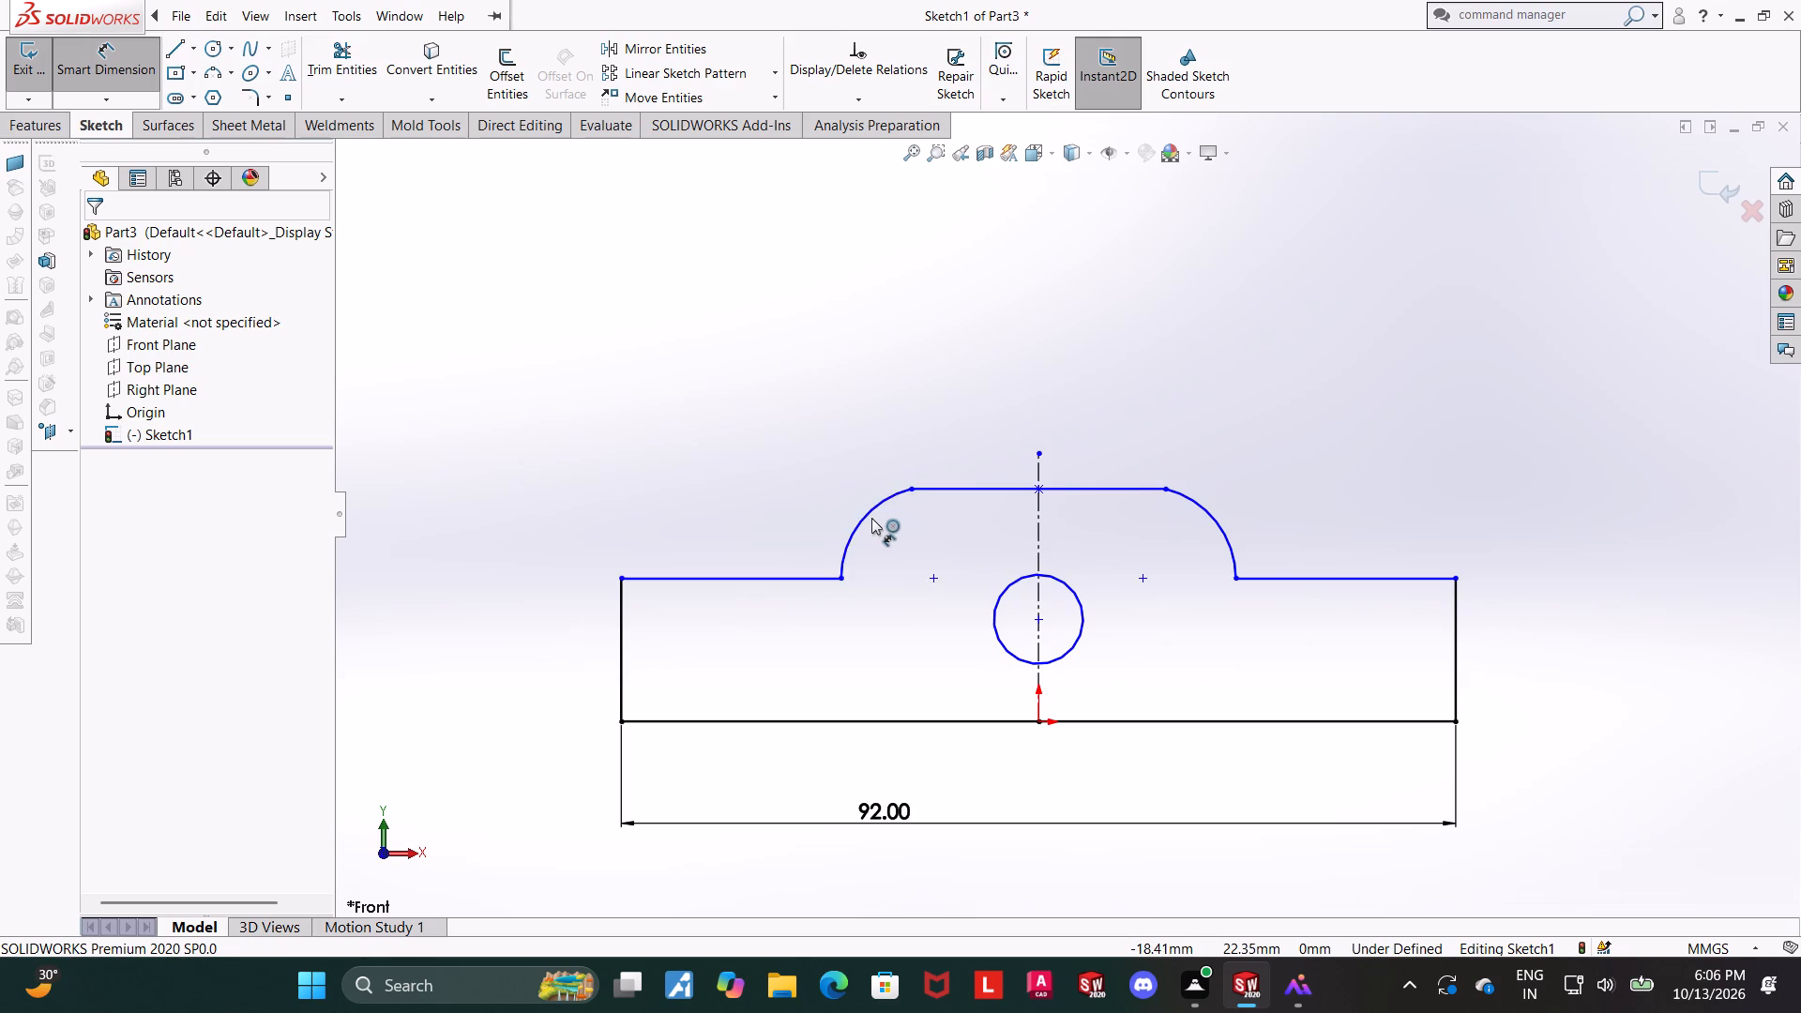
{"action": "left_click", "coordinate": [870, 517]}
{"action": "left_click", "coordinate": [861, 442]}
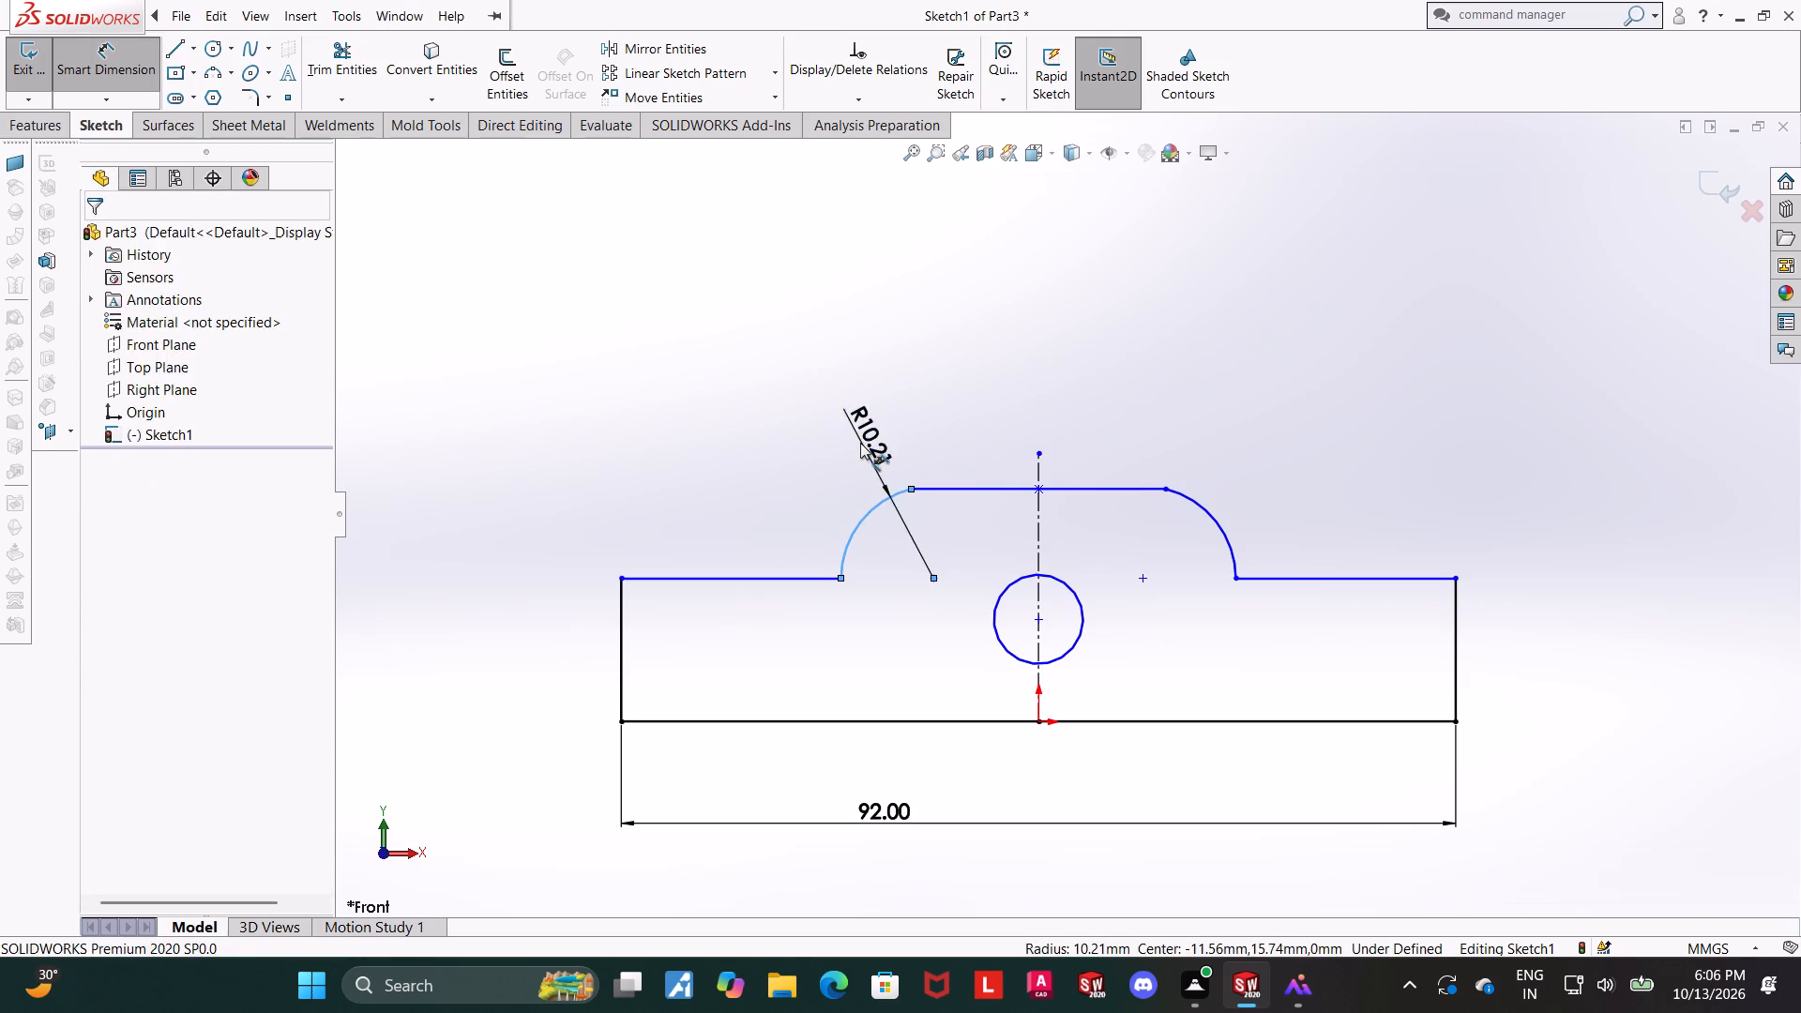
{"action": "type", "text": "18"}
{"action": "key", "text": "Return"}
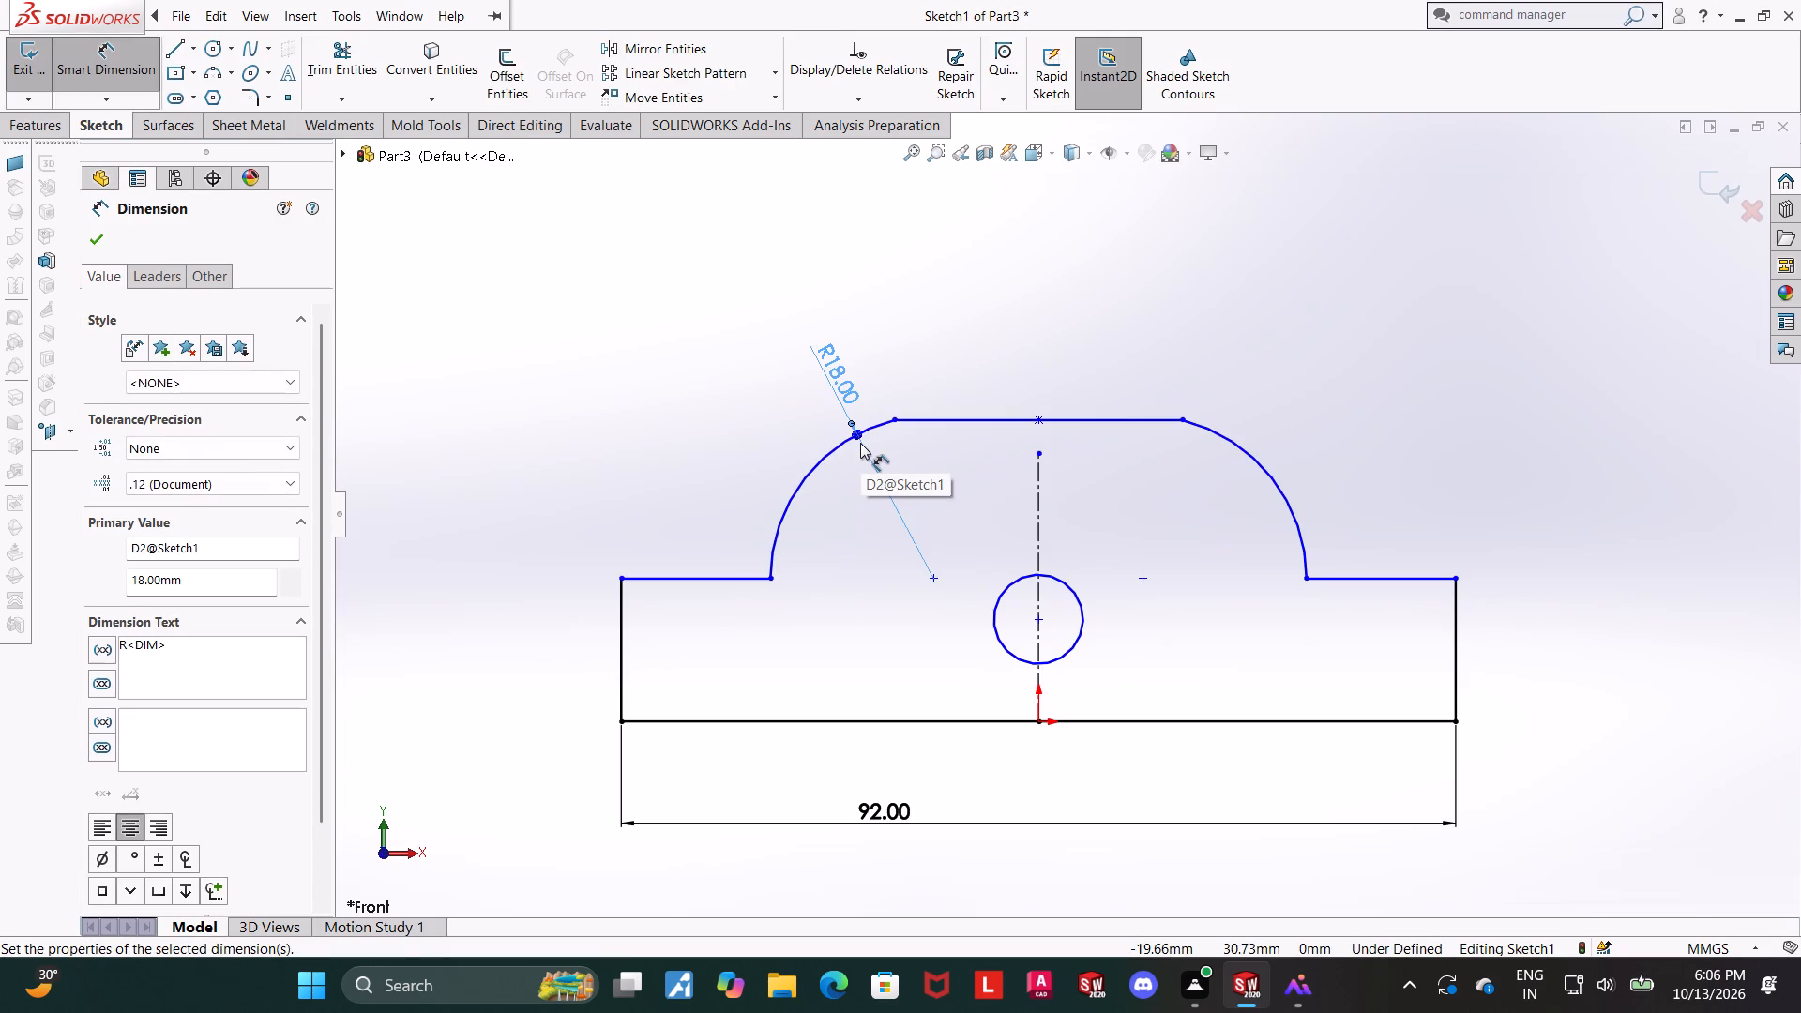
{"action": "left_click", "coordinate": [944, 424]}
{"action": "key", "text": "Escape"}
{"action": "key", "text": "Escape"}
Make the profile's top line tangent to the left arc.
{"action": "left_click", "coordinate": [919, 421]}
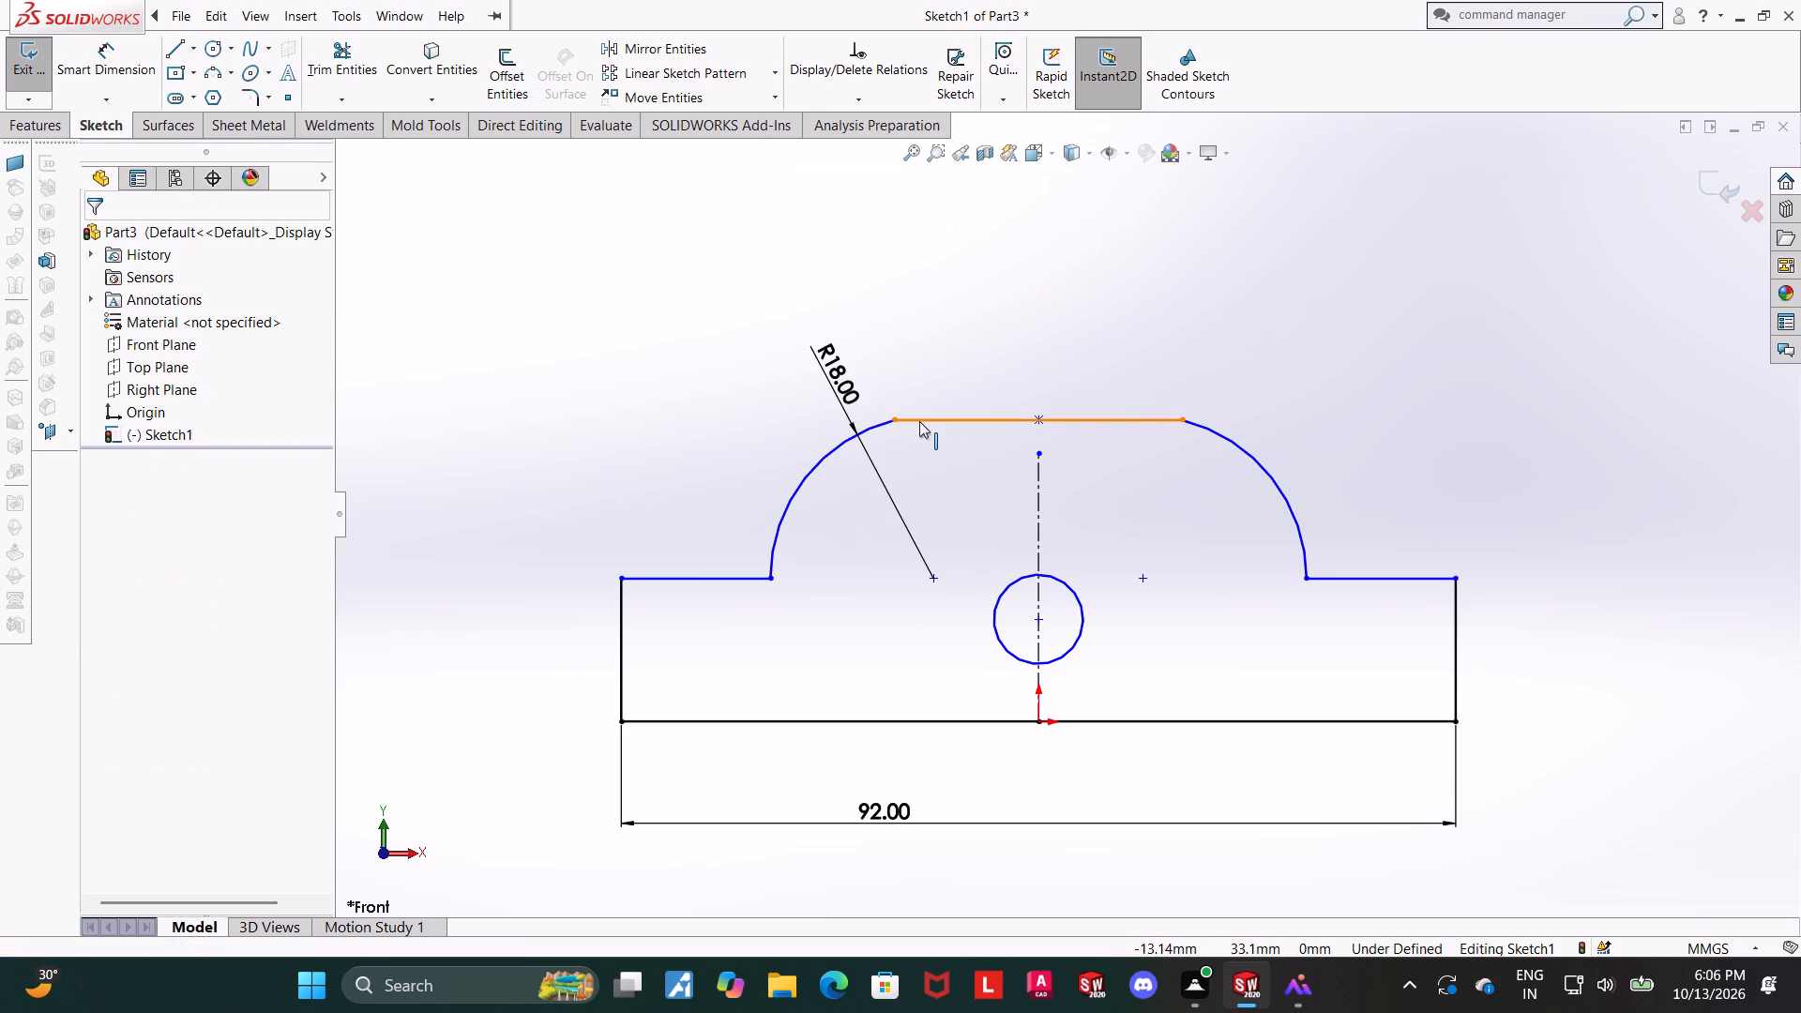
{"action": "left_click", "coordinate": [884, 425], "text": "ctrl"}
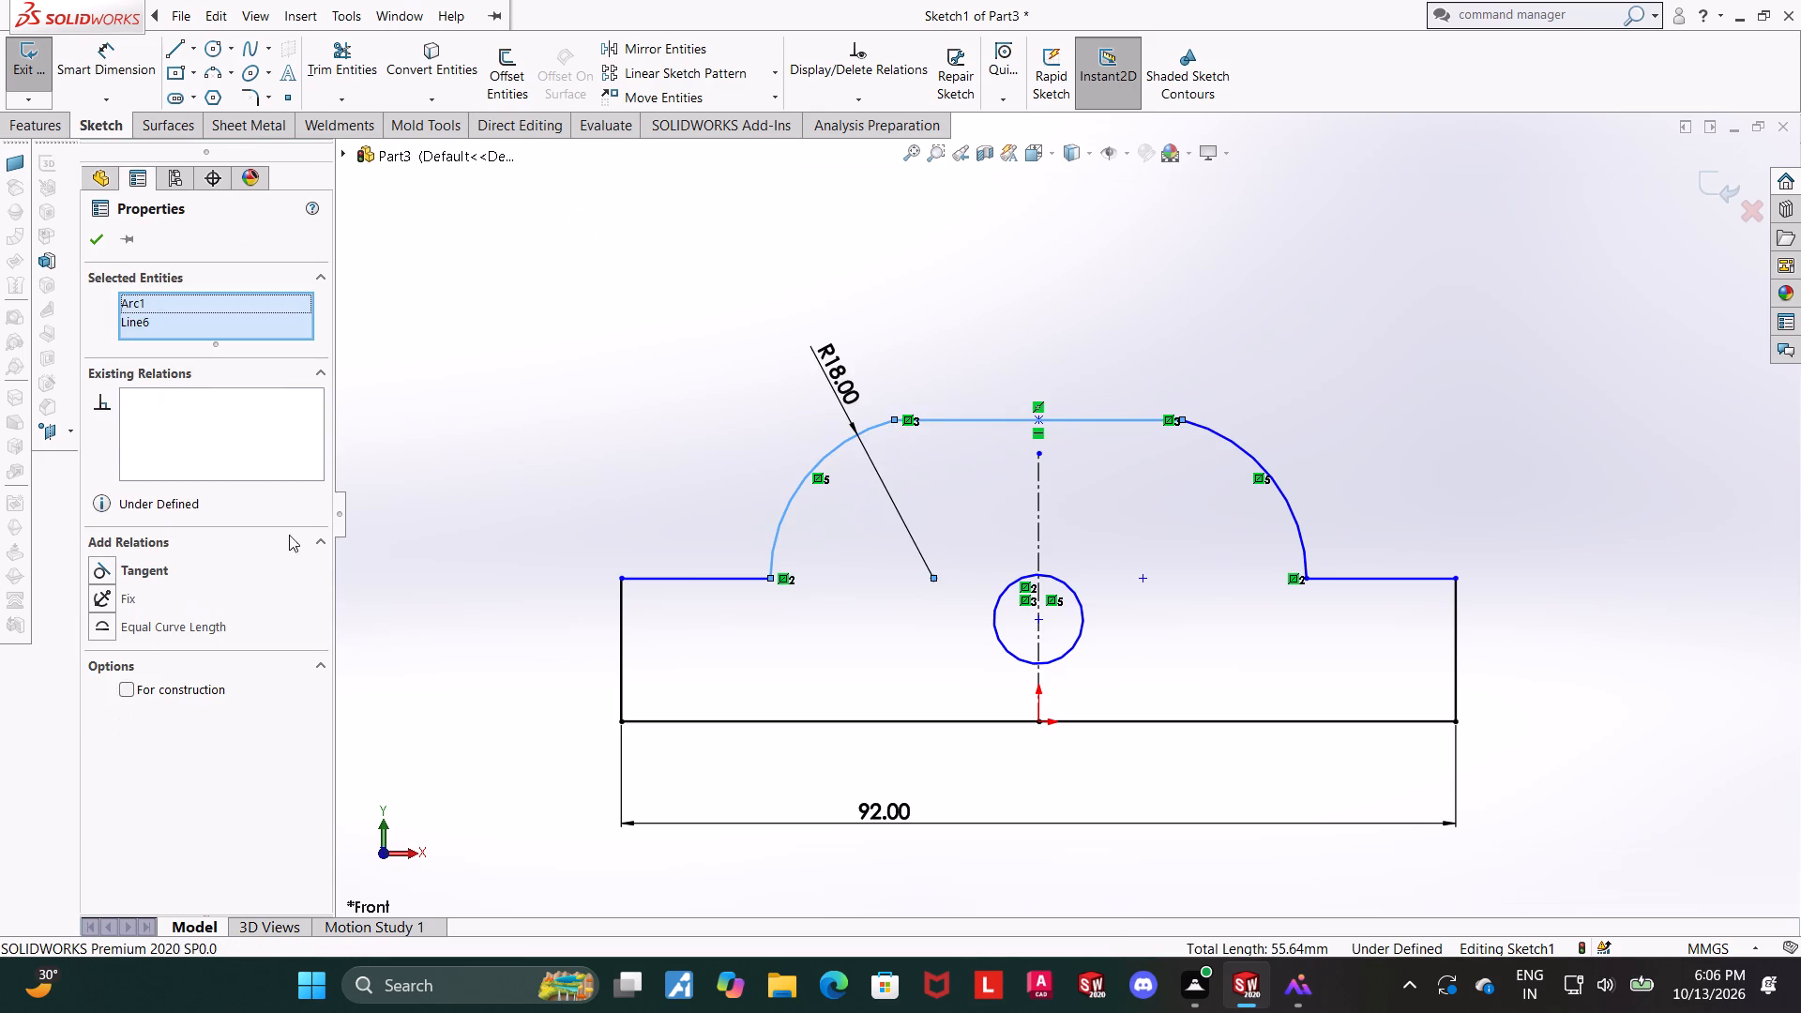
{"action": "left_click", "coordinate": [99, 562]}
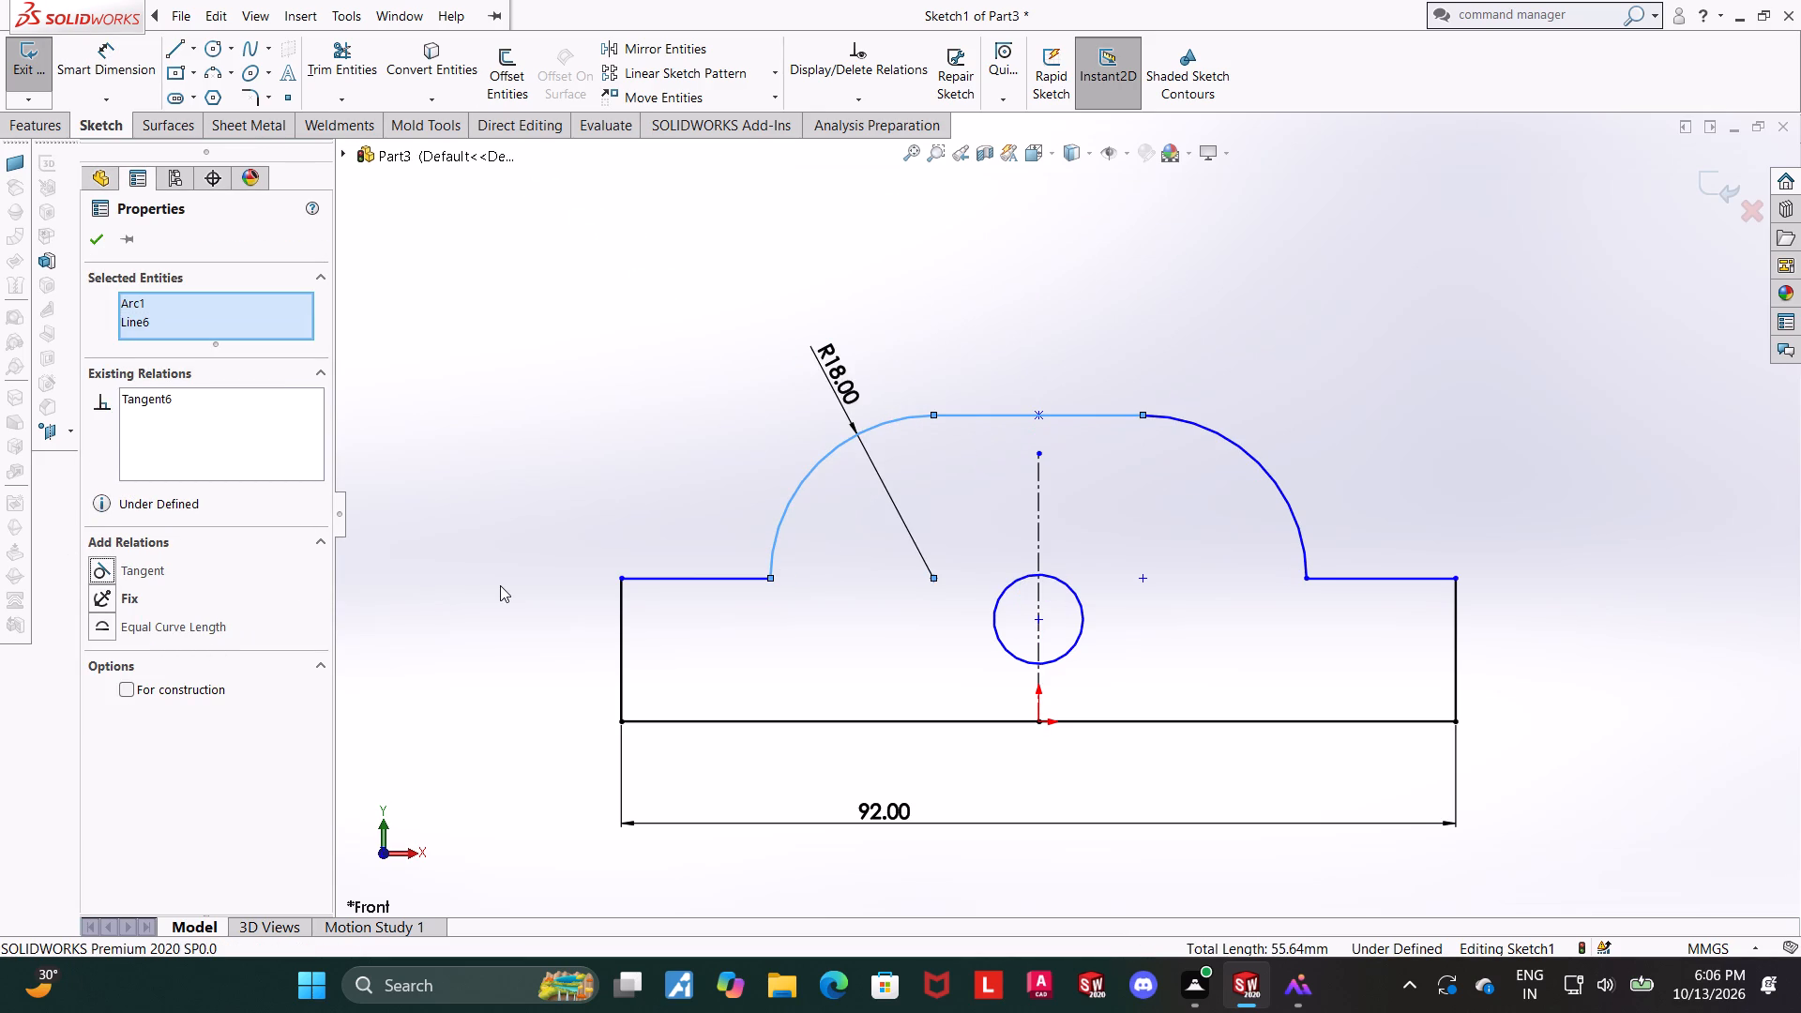
{"action": "left_click", "coordinate": [1369, 343]}
Dimension the horizontal distance between the lower ends of the two arcs to 44 mm.
{"action": "scroll", "coordinate": [1356, 386], "scroll_direction": "up", "scroll_amount": 1}
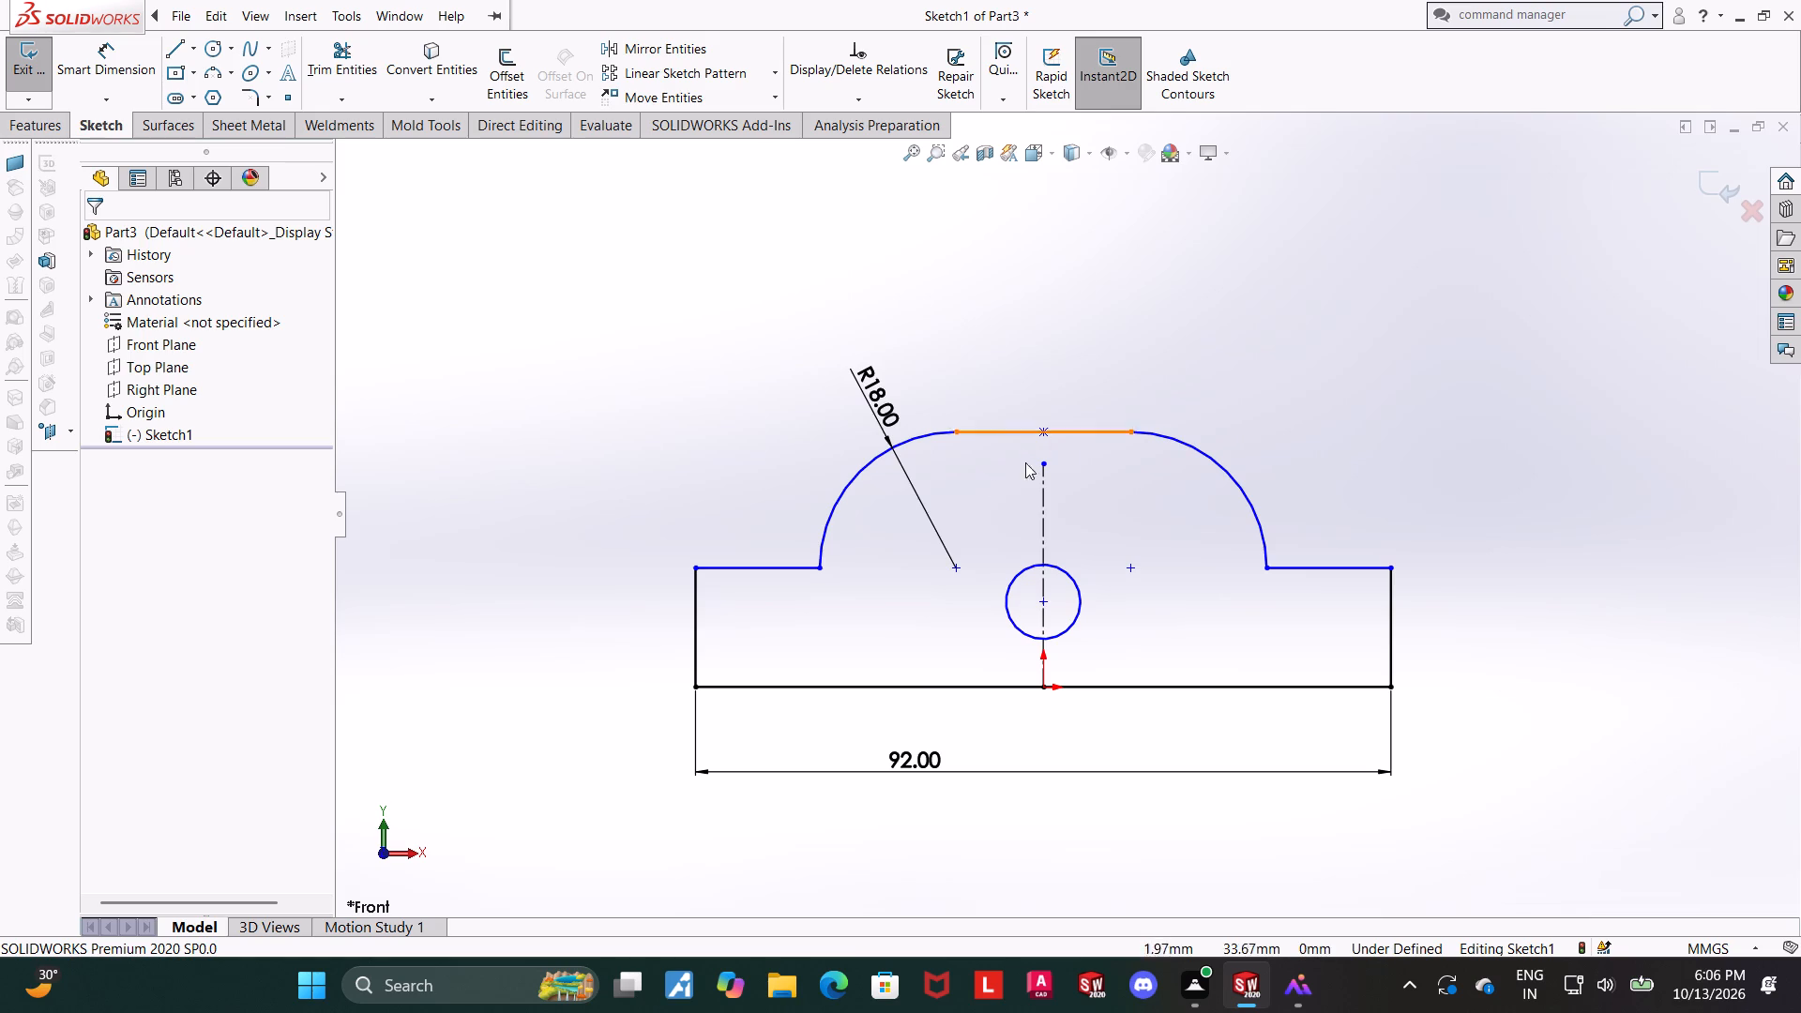
{"action": "left_click", "coordinate": [92, 71]}
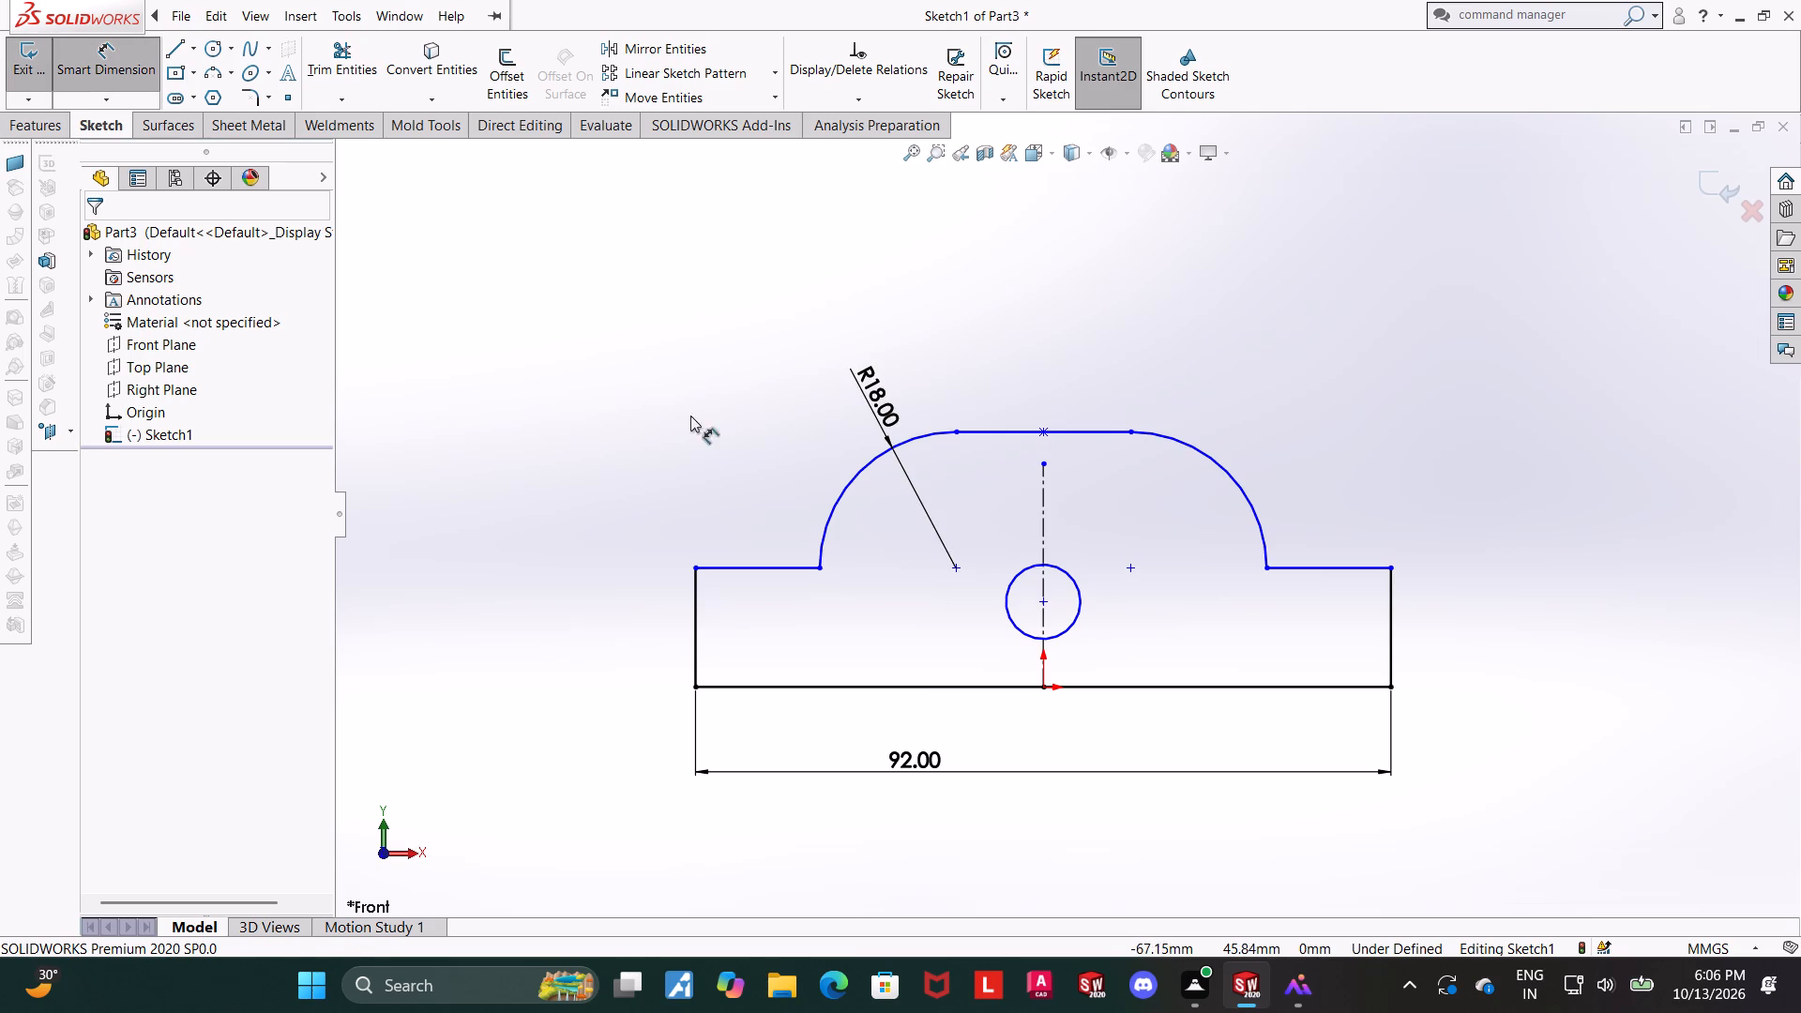
{"action": "left_click", "coordinate": [820, 568]}
{"action": "left_click_drag", "start_coordinate": [1267, 570], "coordinate": [1267, 561]}
{"action": "left_click", "coordinate": [1199, 241]}
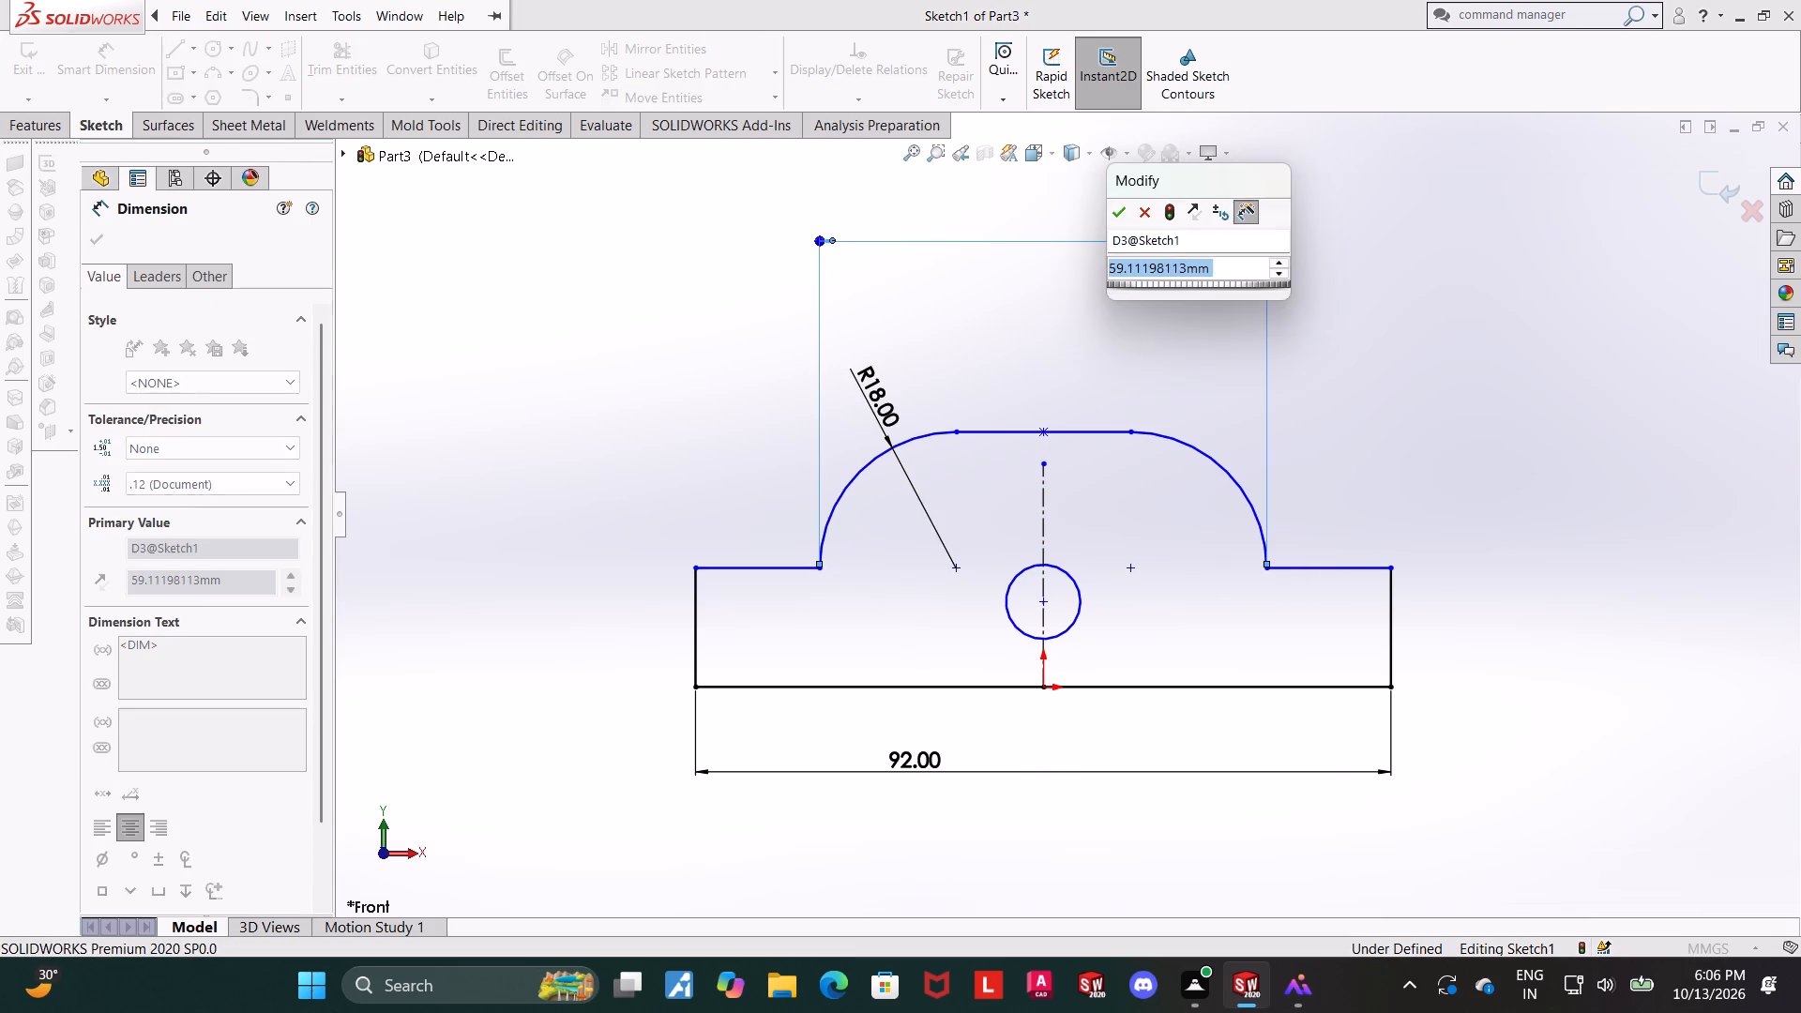
{"action": "type", "text": "44"}
{"action": "key", "text": "Return"}
{"action": "key", "text": "Escape"}
Dimension the overall height of the profile, from the base line to the top line, to 36 mm.
{"action": "scroll", "coordinate": [1265, 478], "scroll_direction": "up", "scroll_amount": 2}
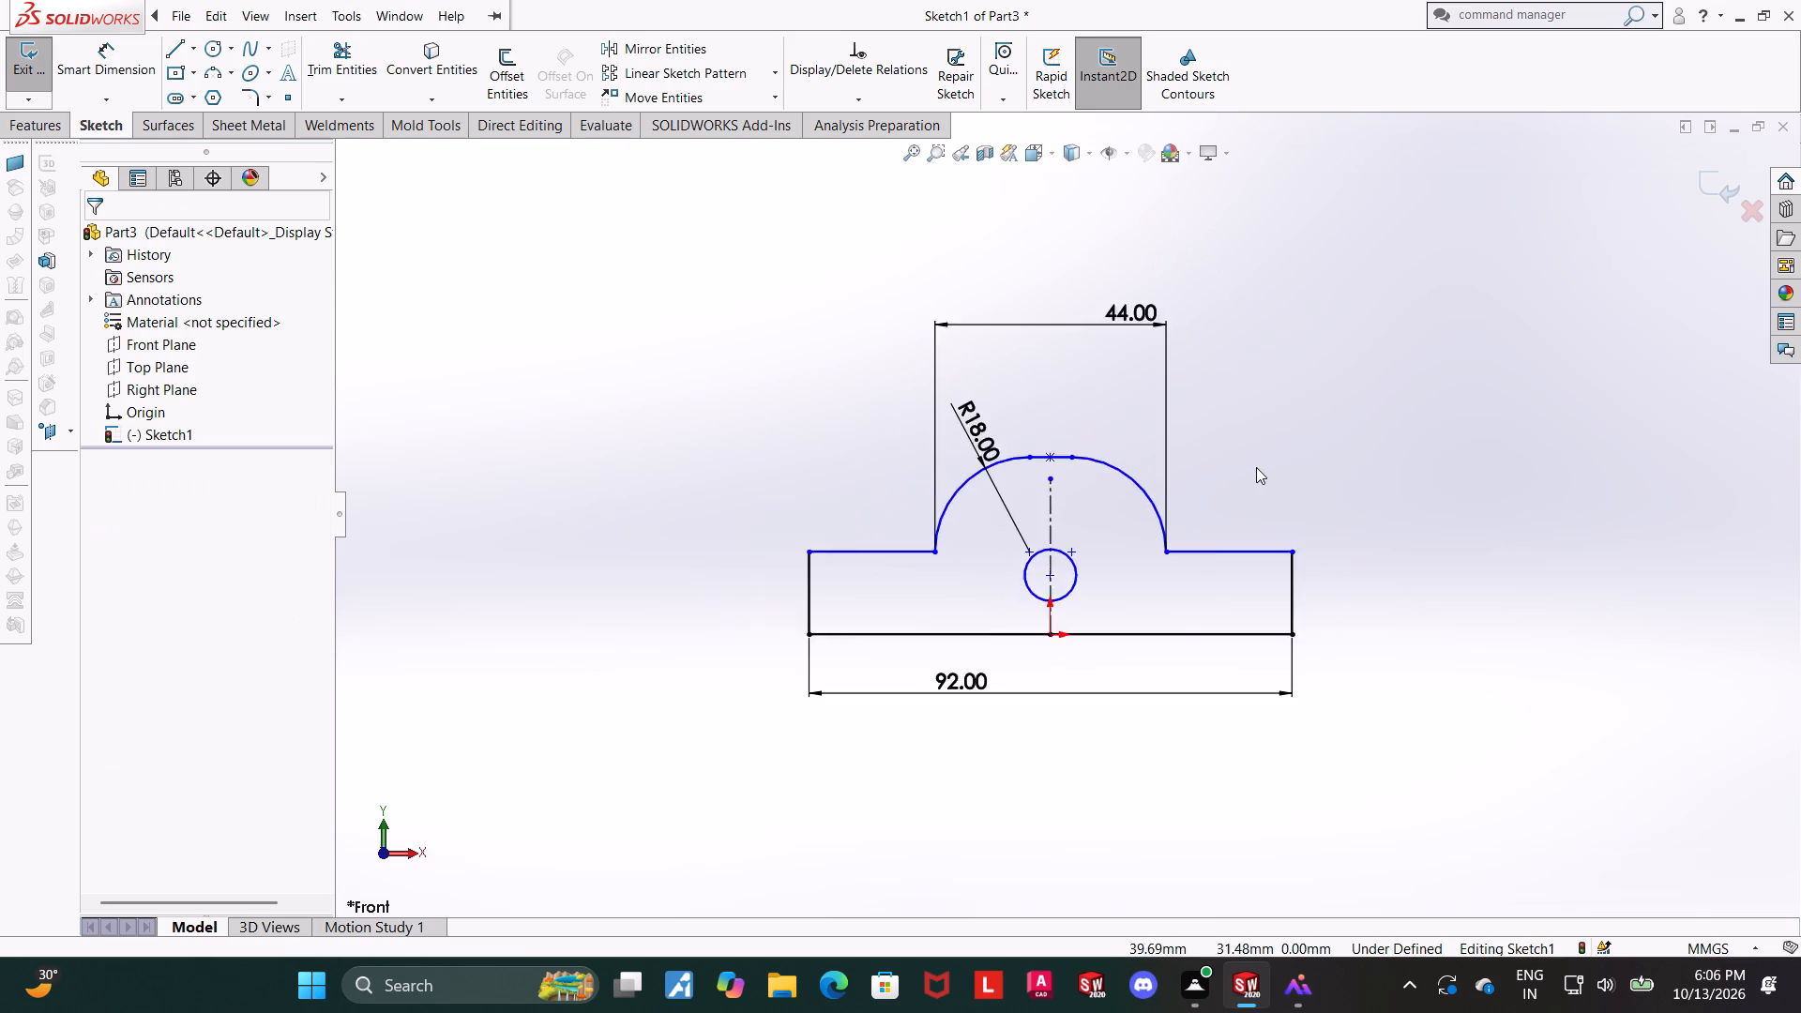
{"action": "scroll", "coordinate": [1256, 467], "scroll_direction": "down", "scroll_amount": 1}
{"action": "left_click", "coordinate": [82, 46]}
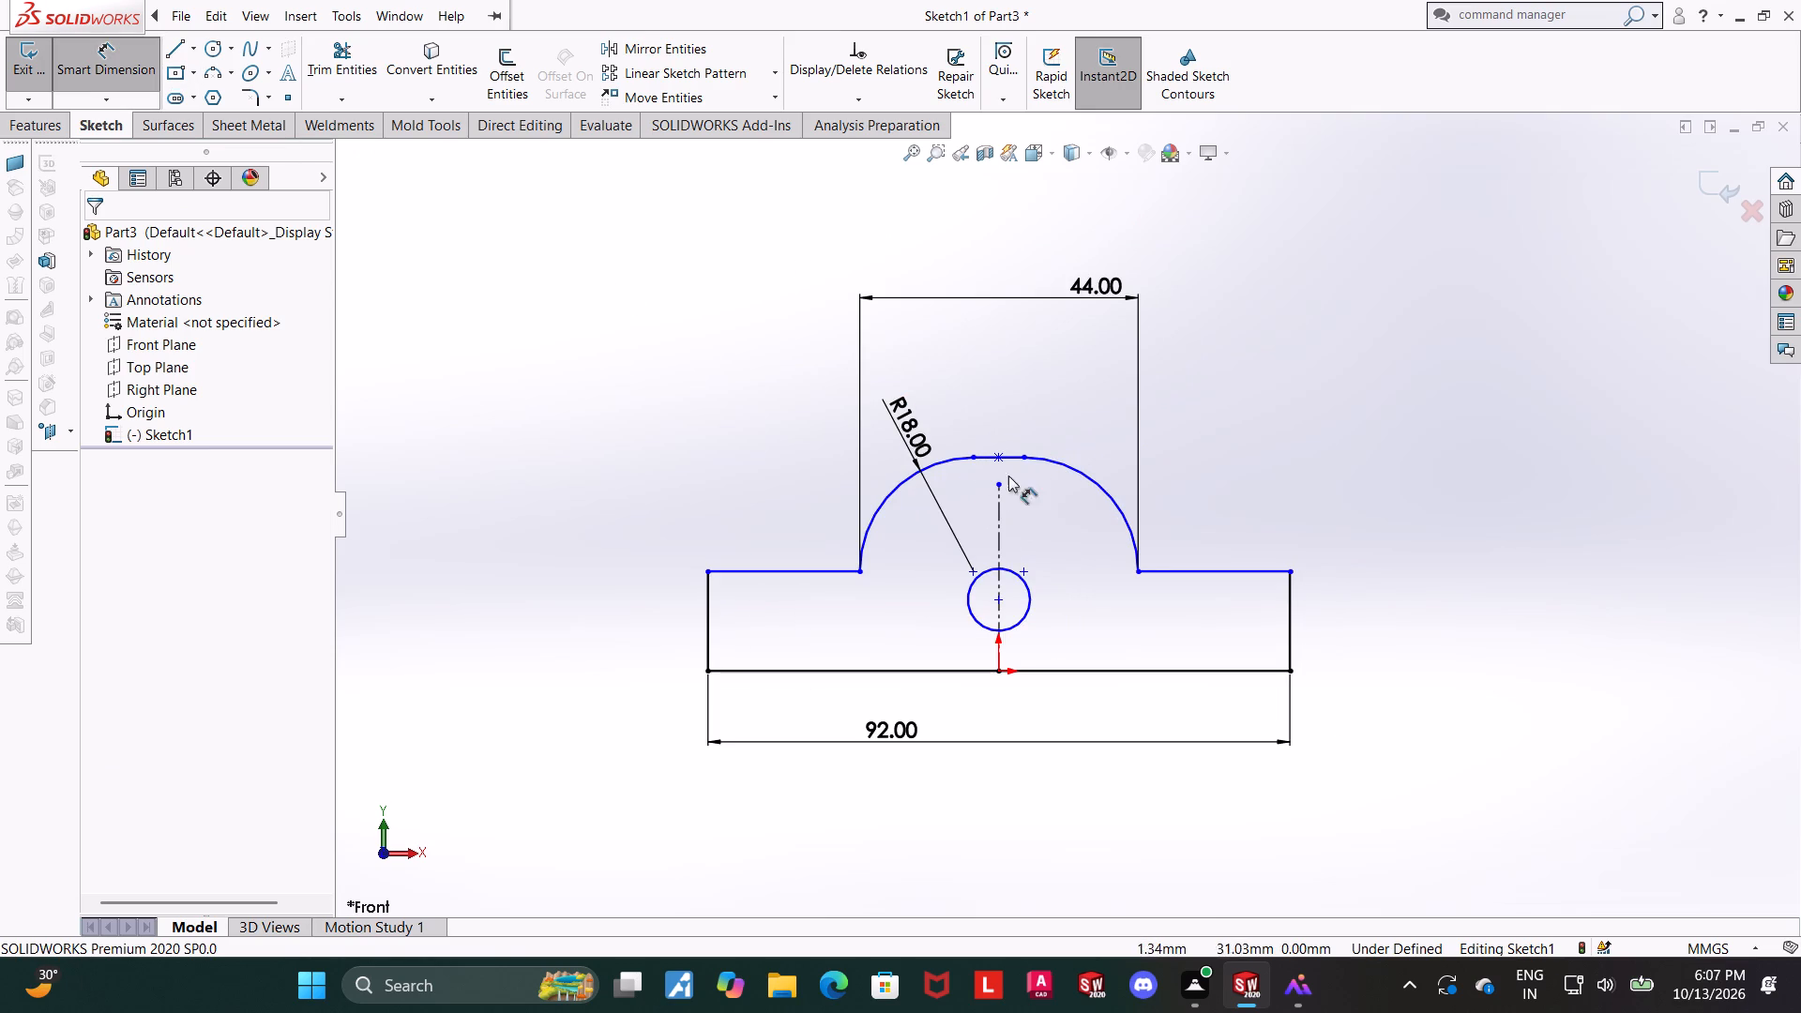
{"action": "left_click", "coordinate": [1001, 456]}
{"action": "left_click", "coordinate": [1045, 673]}
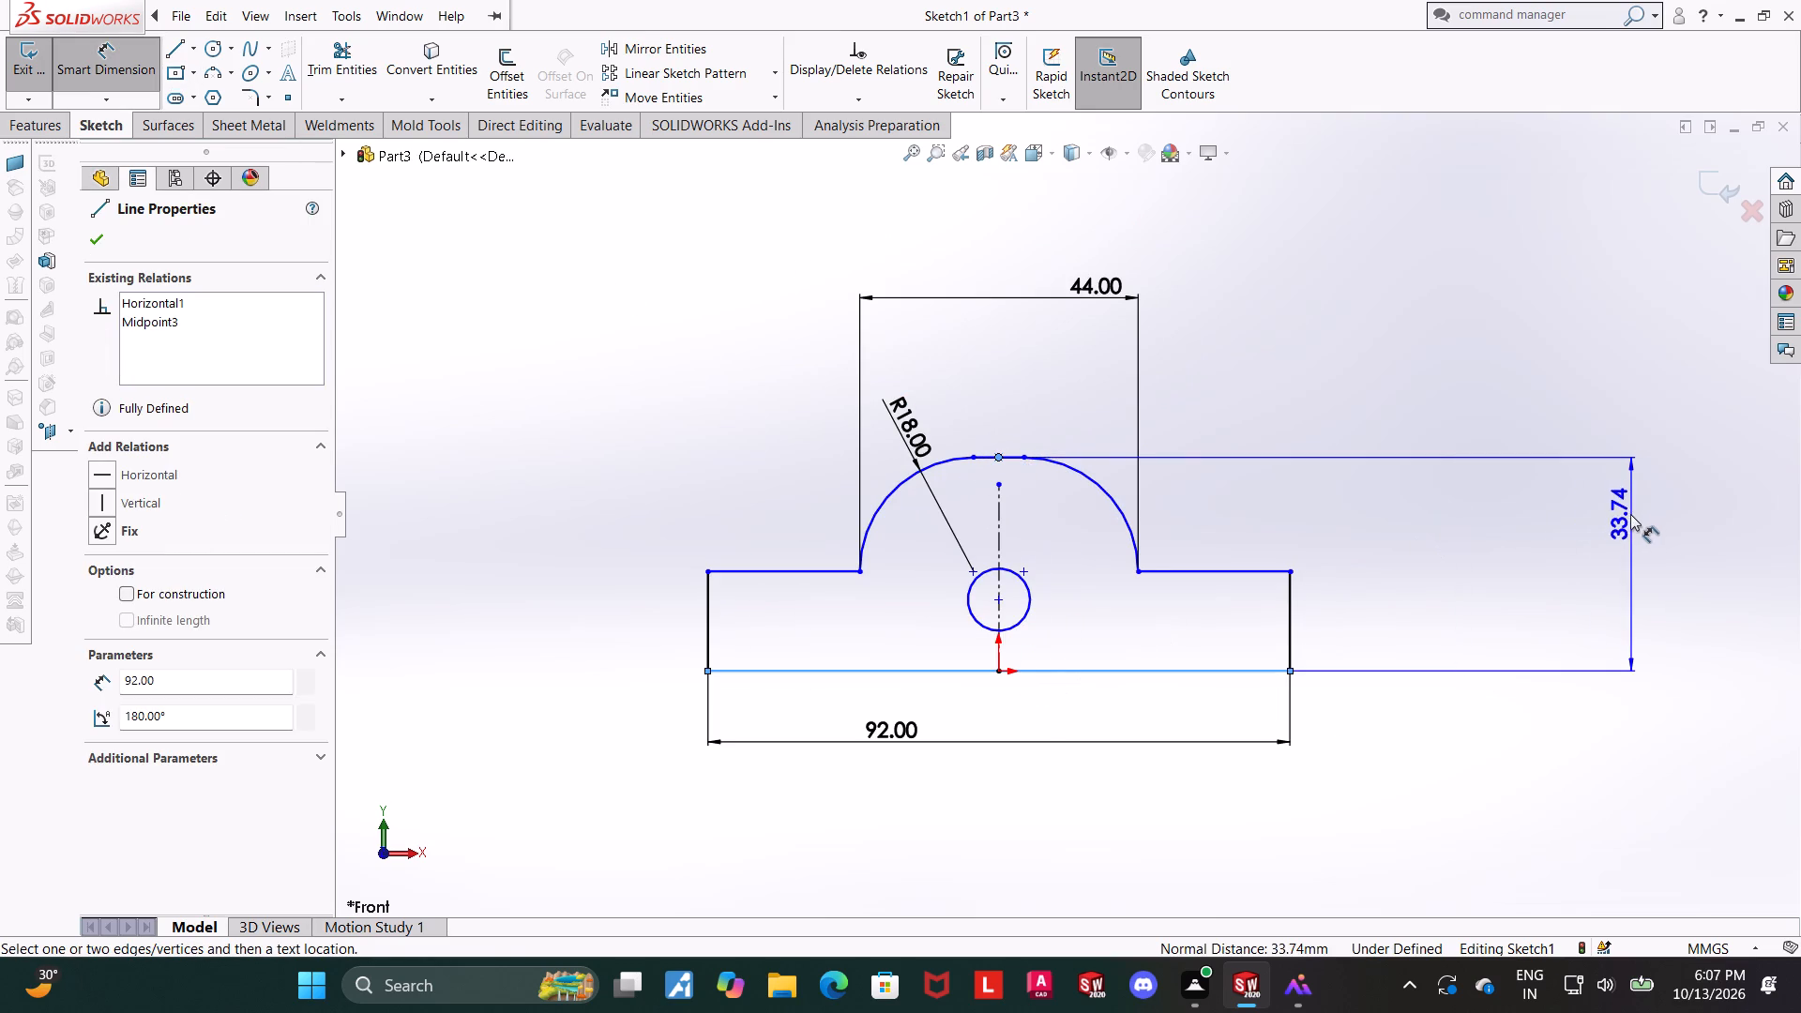
{"action": "left_click", "coordinate": [1627, 516]}
{"action": "type", "text": "36"}
{"action": "key", "text": "Return"}
{"action": "key", "text": "Escape"}
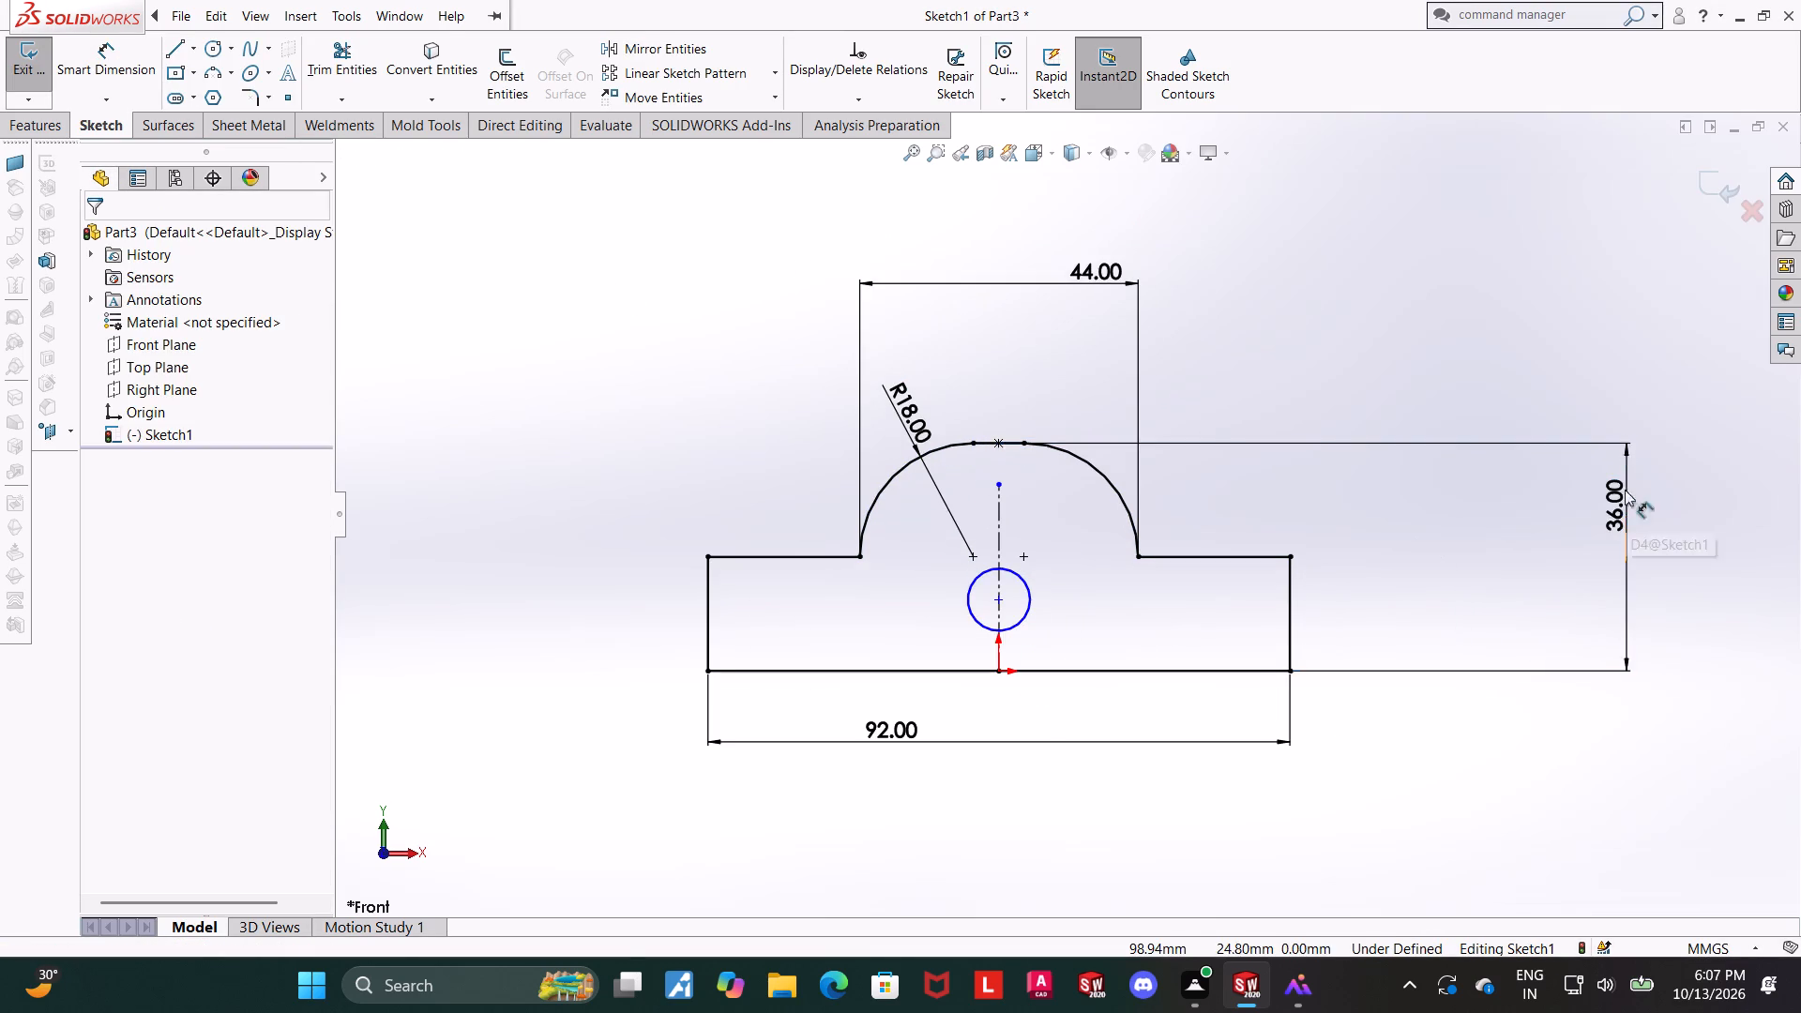
{"action": "scroll", "coordinate": [1496, 537], "scroll_direction": "up", "scroll_amount": 2}
{"action": "scroll", "coordinate": [1098, 497], "scroll_direction": "down", "scroll_amount": 3}
{"action": "scroll", "coordinate": [962, 567], "scroll_direction": "down", "scroll_amount": 2}
{"action": "key", "text": "Escape"}
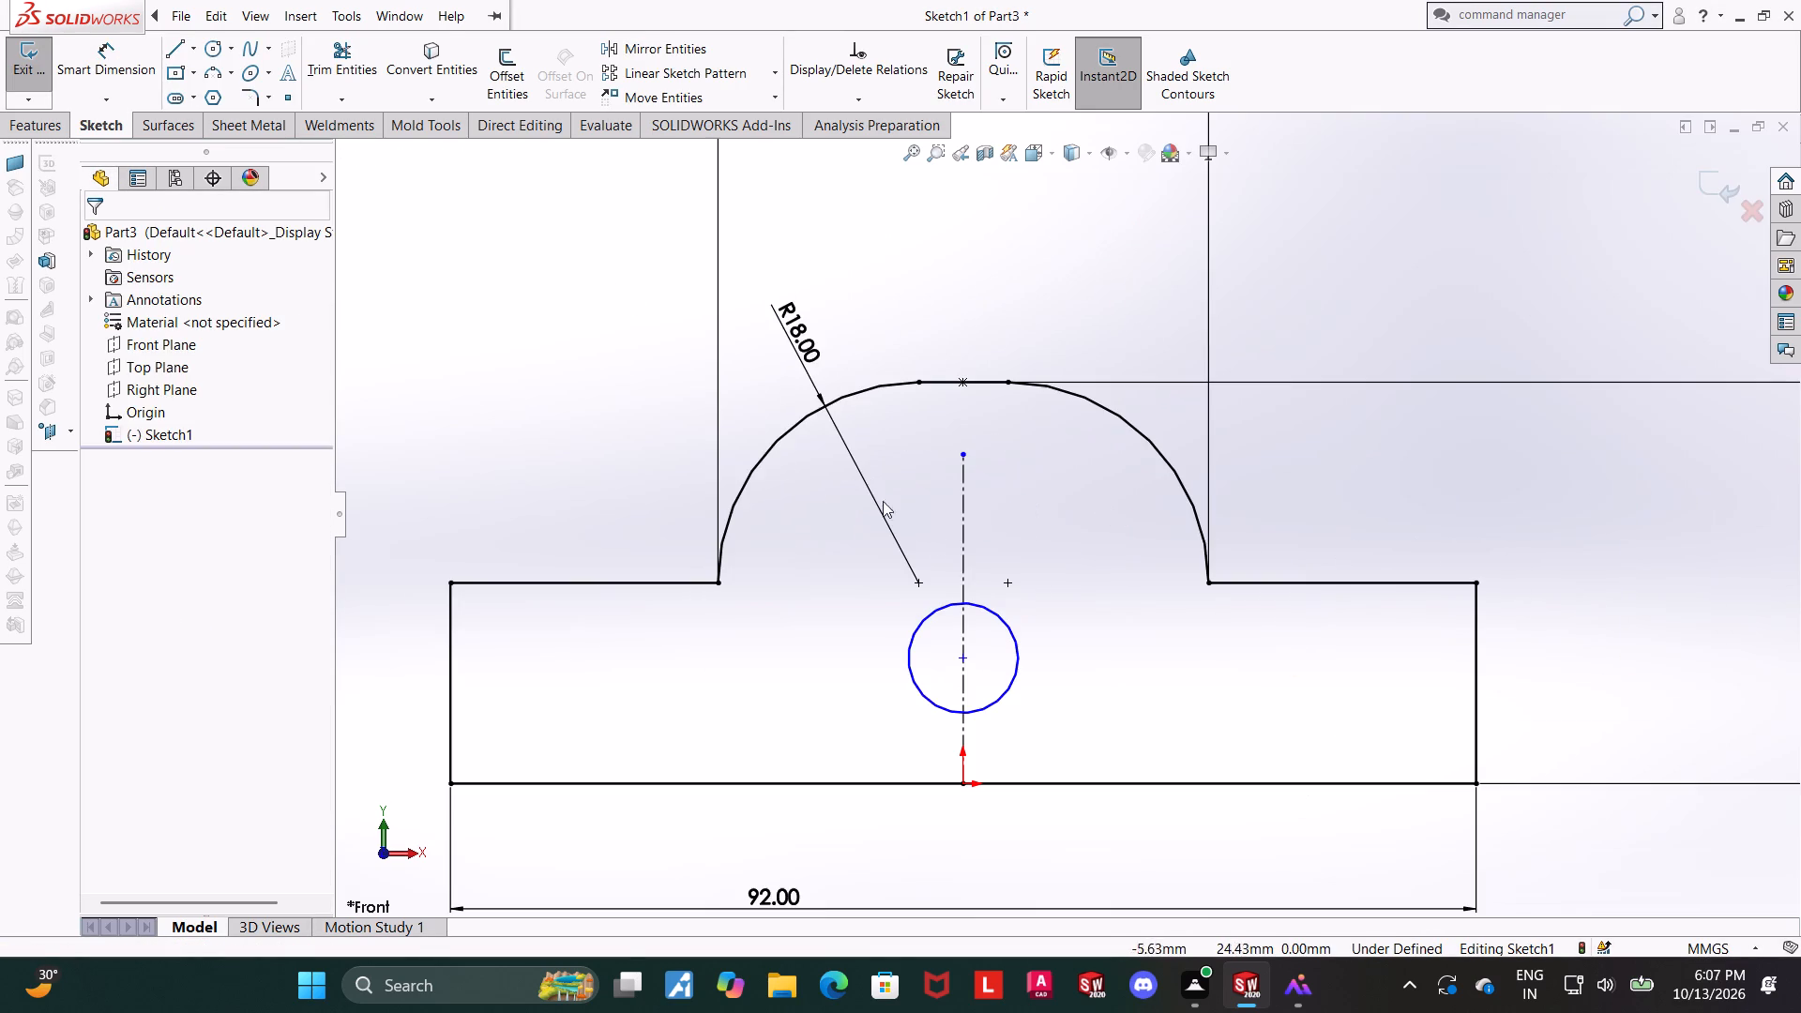
Dimension the circle on the centerline to a diameter of 18 mm.
{"action": "left_click", "coordinate": [119, 45]}
{"action": "left_click", "coordinate": [1014, 685]}
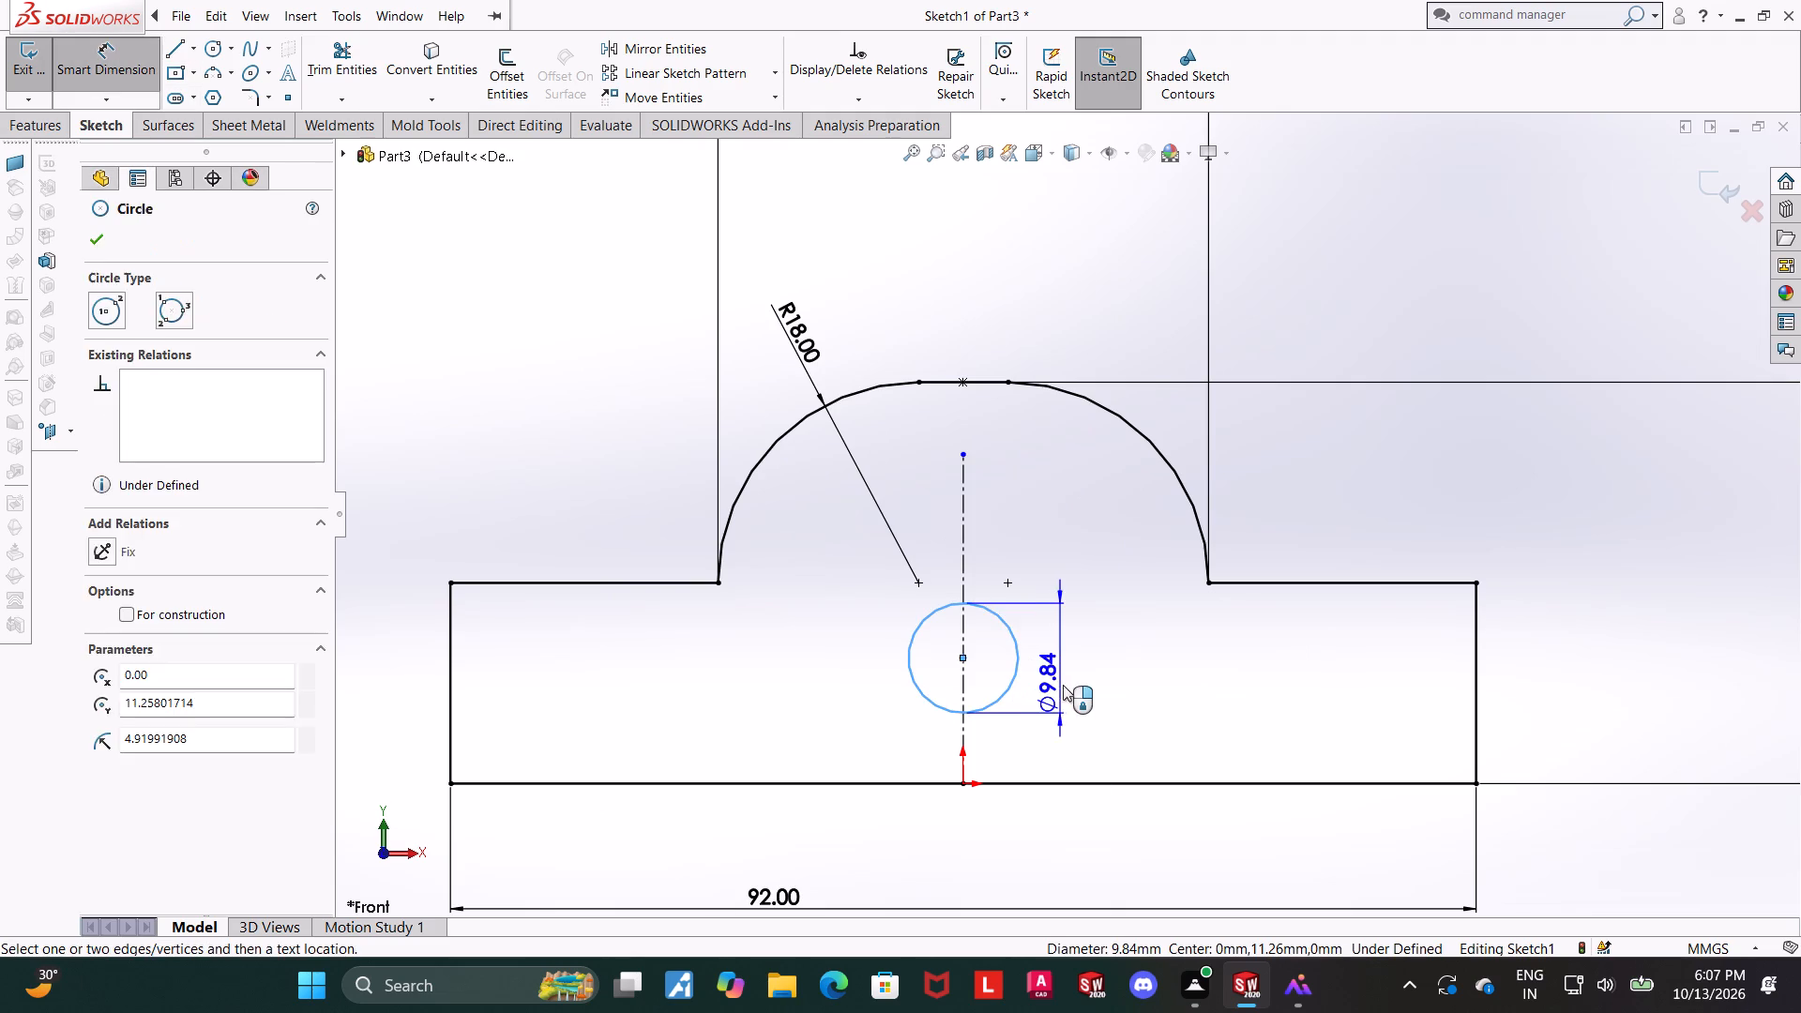
{"action": "left_click", "coordinate": [1063, 685]}
{"action": "key", "text": "1"}
{"action": "key", "text": "8"}
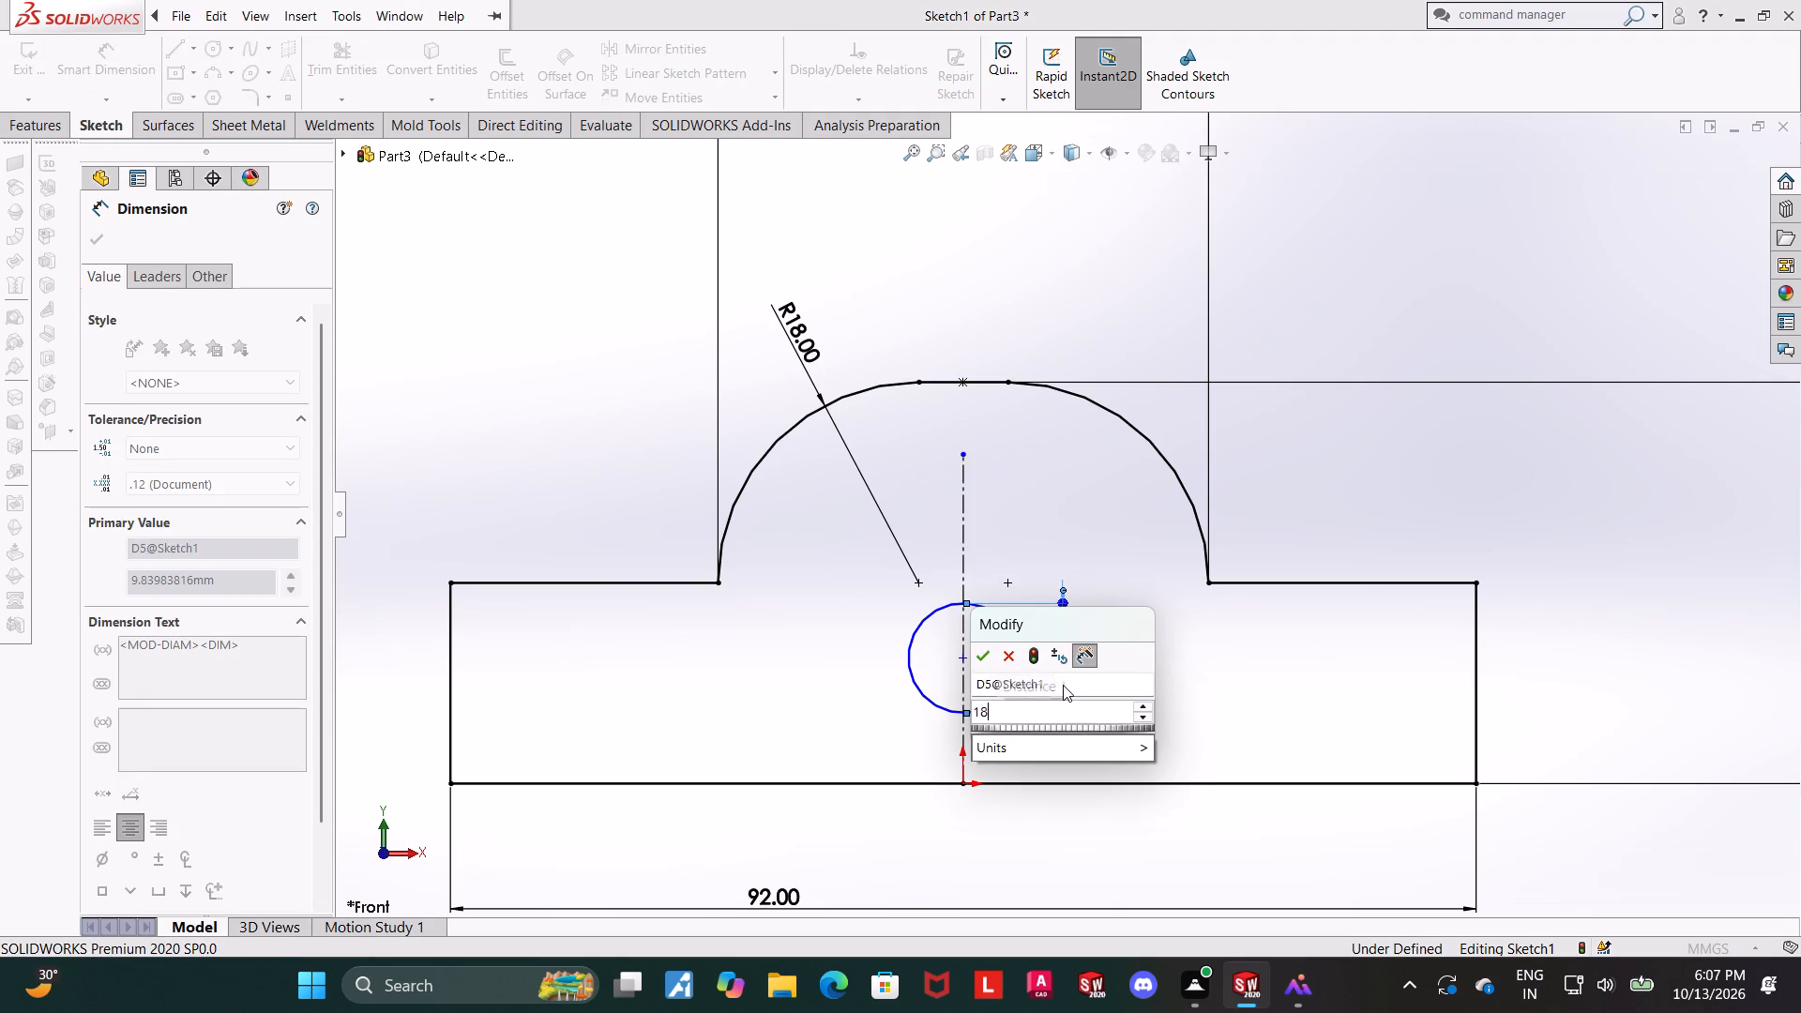
{"action": "key", "text": "Return"}
{"action": "key", "text": "Escape"}
{"action": "key", "text": "Escape"}
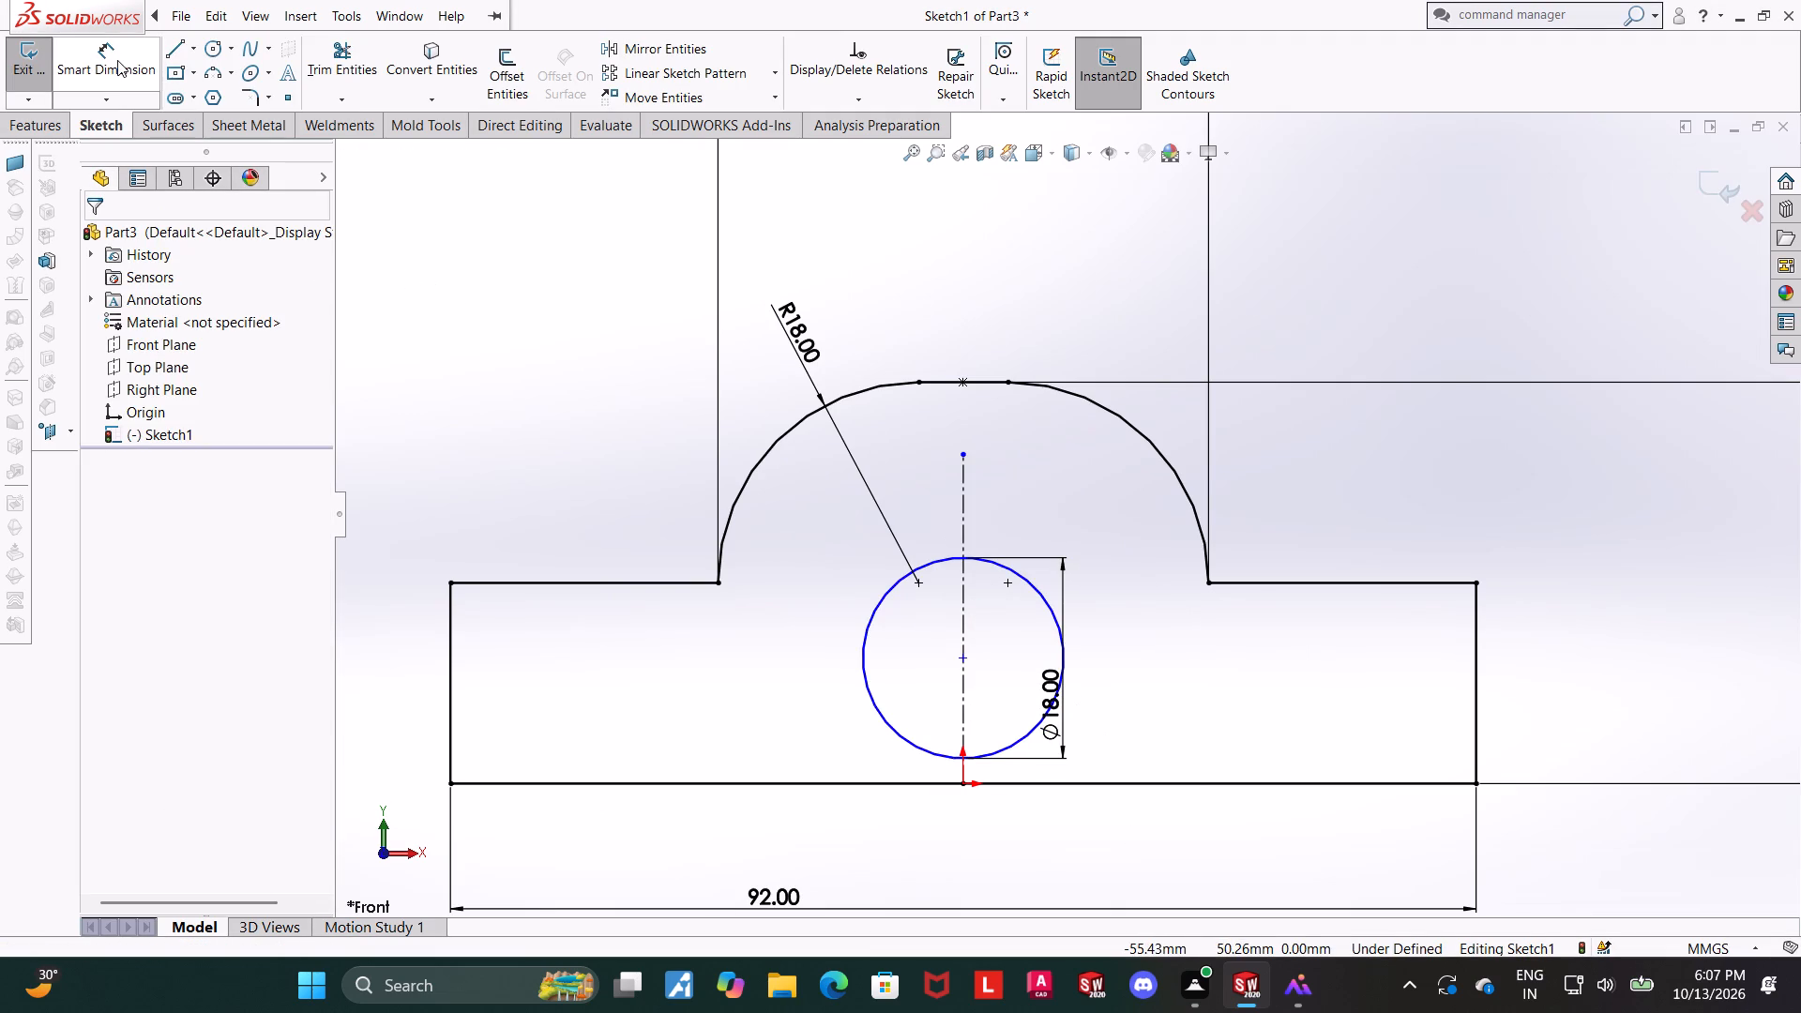
Dimension the height of the circle's center above the base line to 16 mm.
{"action": "left_click", "coordinate": [117, 60]}
{"action": "left_click", "coordinate": [959, 657]}
{"action": "left_click", "coordinate": [804, 787]}
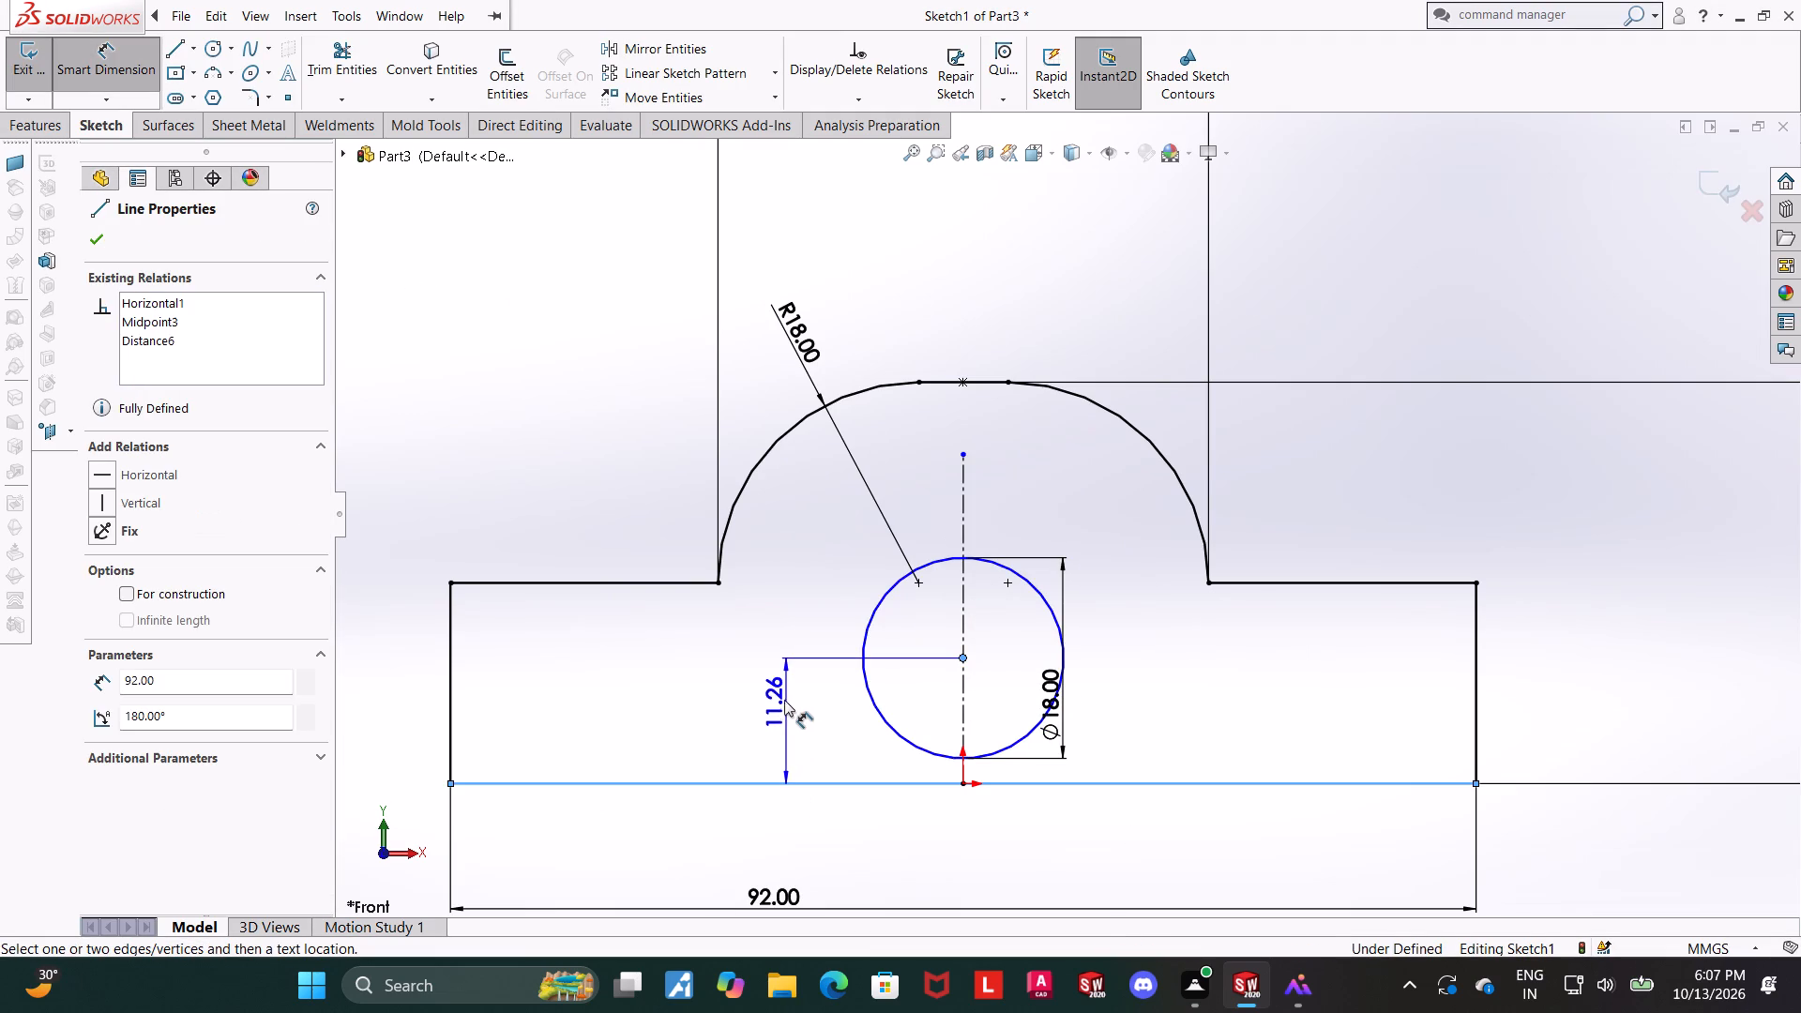
{"action": "left_click", "coordinate": [784, 700]}
{"action": "key", "text": "1"}
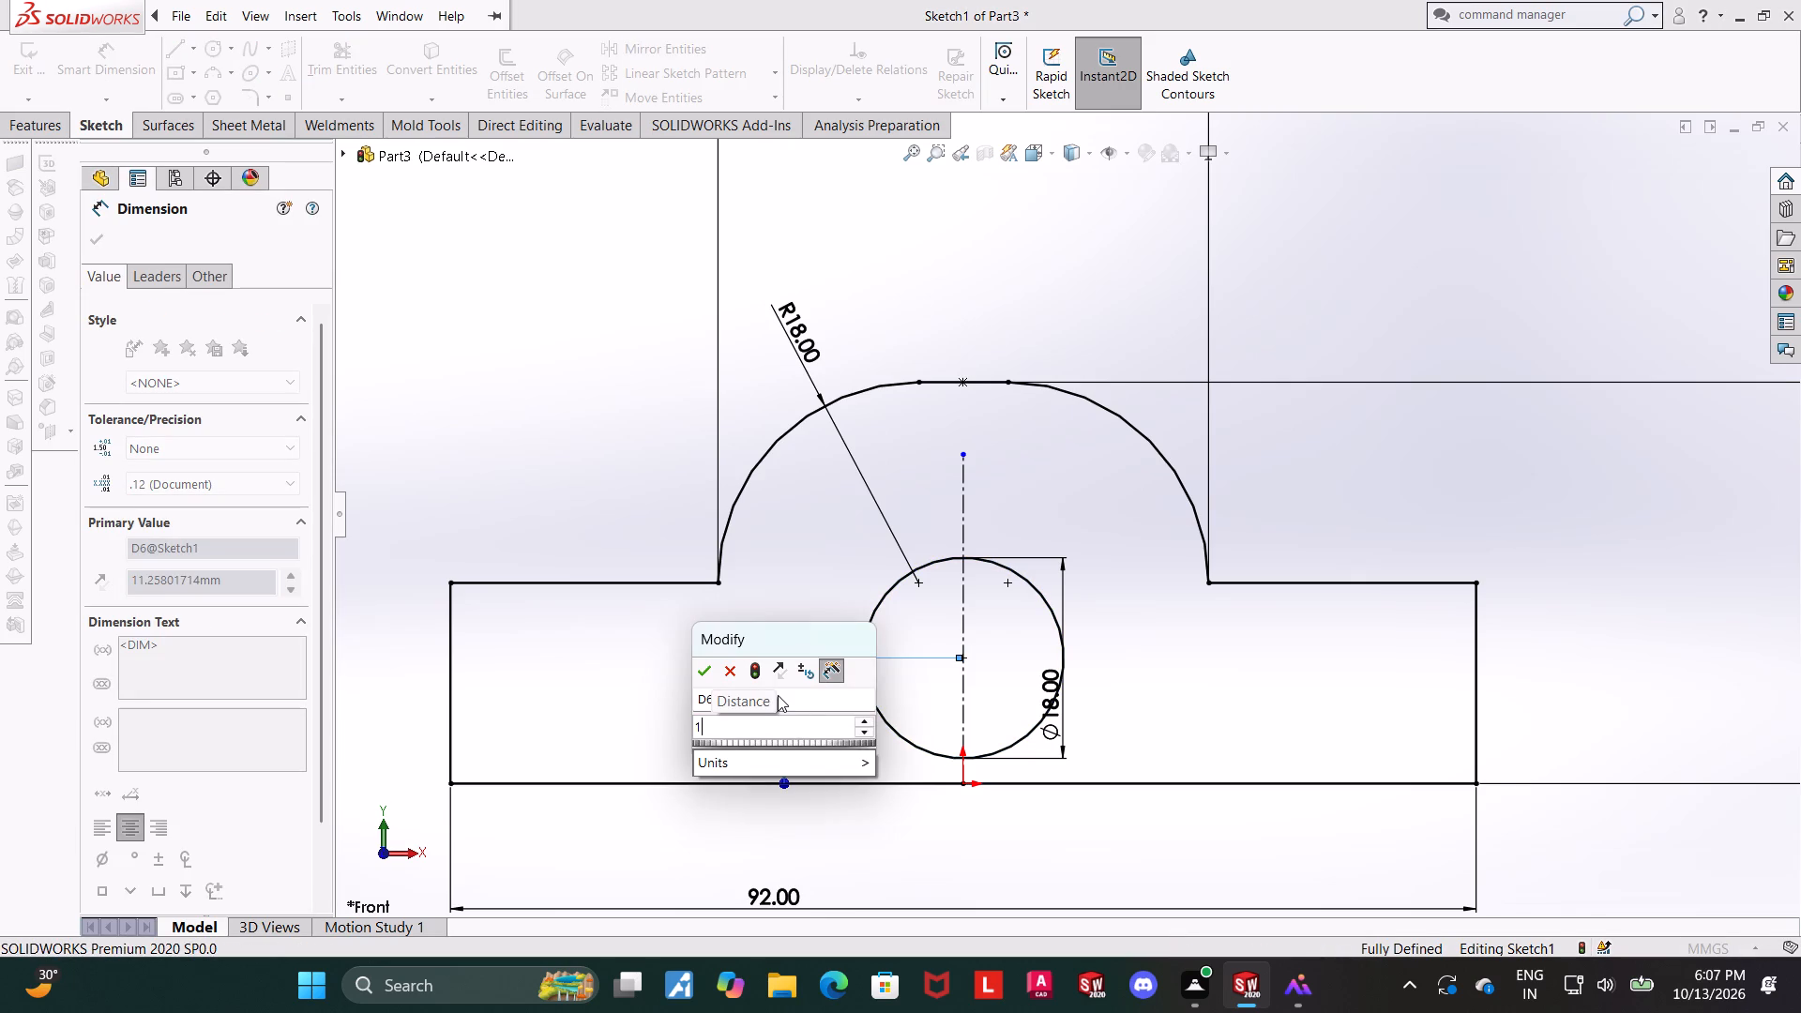
{"action": "key", "text": "6"}
{"action": "key", "text": "Return"}
{"action": "key", "text": "Escape"}
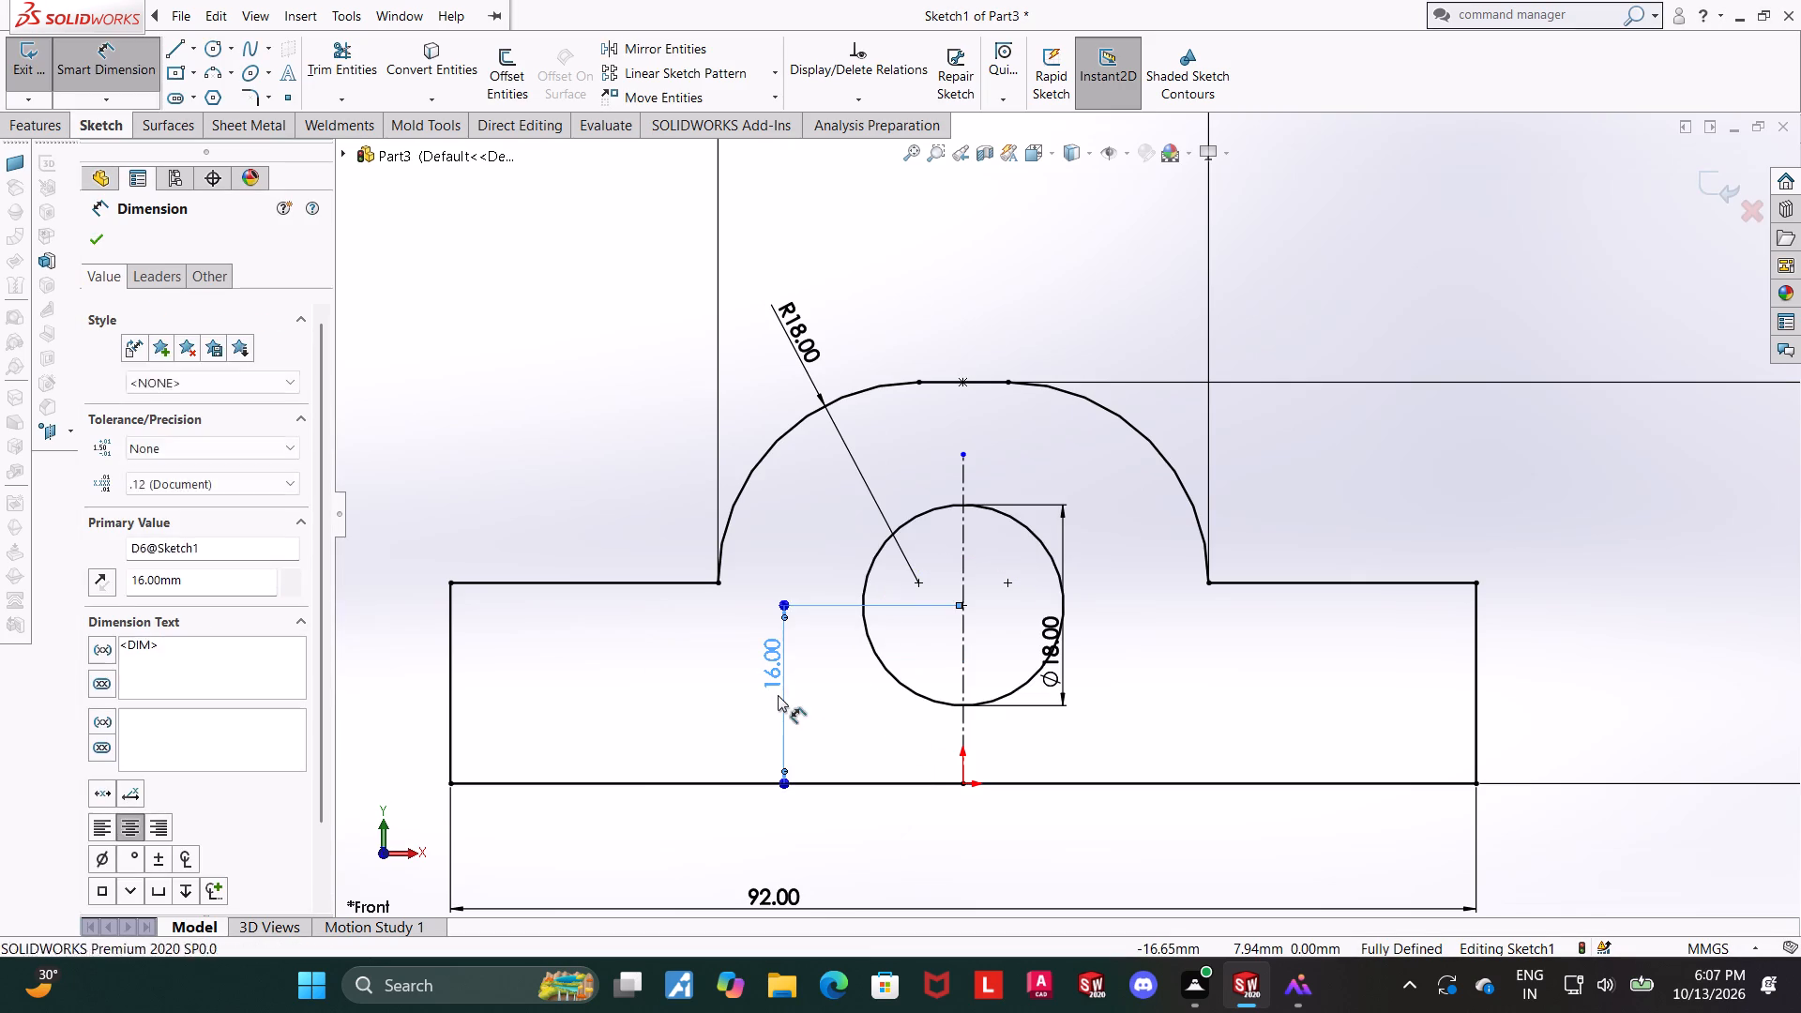
{"action": "key", "text": "Escape"}
Exit the sketch and set up a Mid Plane Boss-Extrude of the profile with a depth of 16 mm.
{"action": "scroll", "coordinate": [822, 704], "scroll_direction": "up", "scroll_amount": 2}
{"action": "scroll", "coordinate": [1108, 638], "scroll_direction": "up", "scroll_amount": 2}
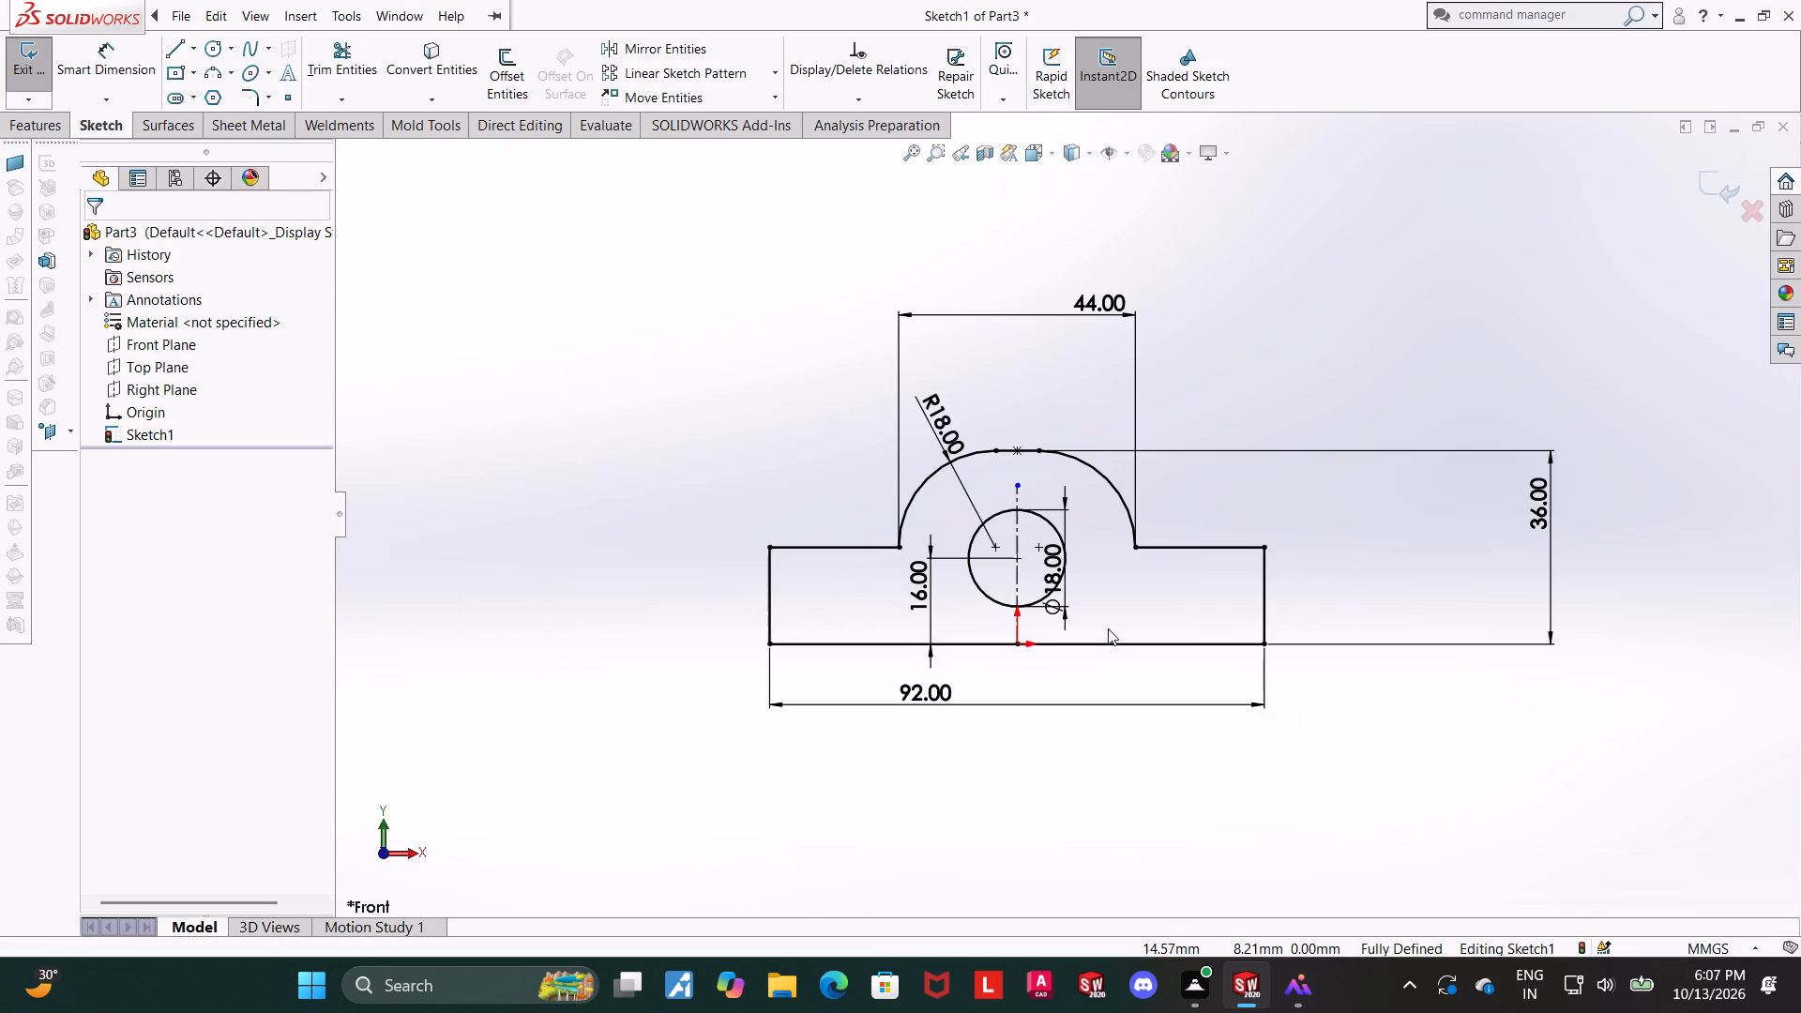
{"action": "scroll", "coordinate": [1170, 431], "scroll_direction": "up", "scroll_amount": 1}
{"action": "left_click", "coordinate": [1722, 172]}
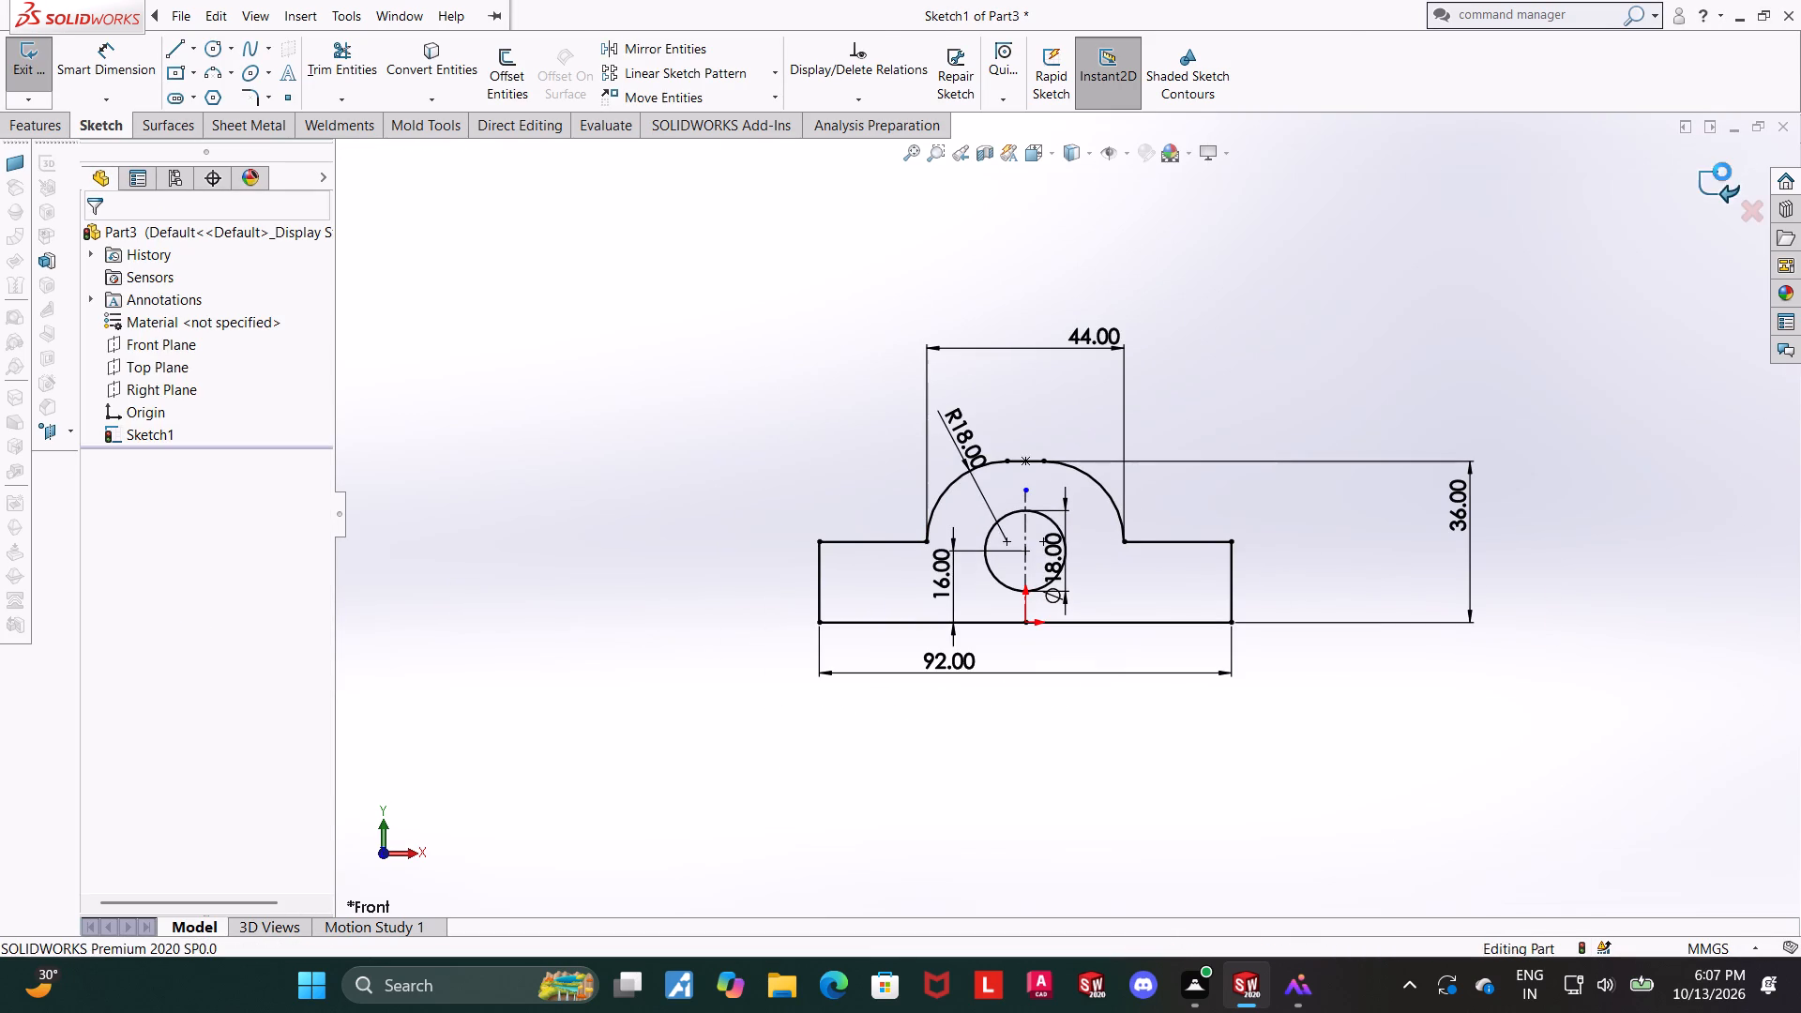
{"action": "scroll", "coordinate": [1142, 256], "scroll_direction": "up", "scroll_amount": 1}
{"action": "middle_click_drag", "start_coordinate": [752, 290], "coordinate": [677, 311]}
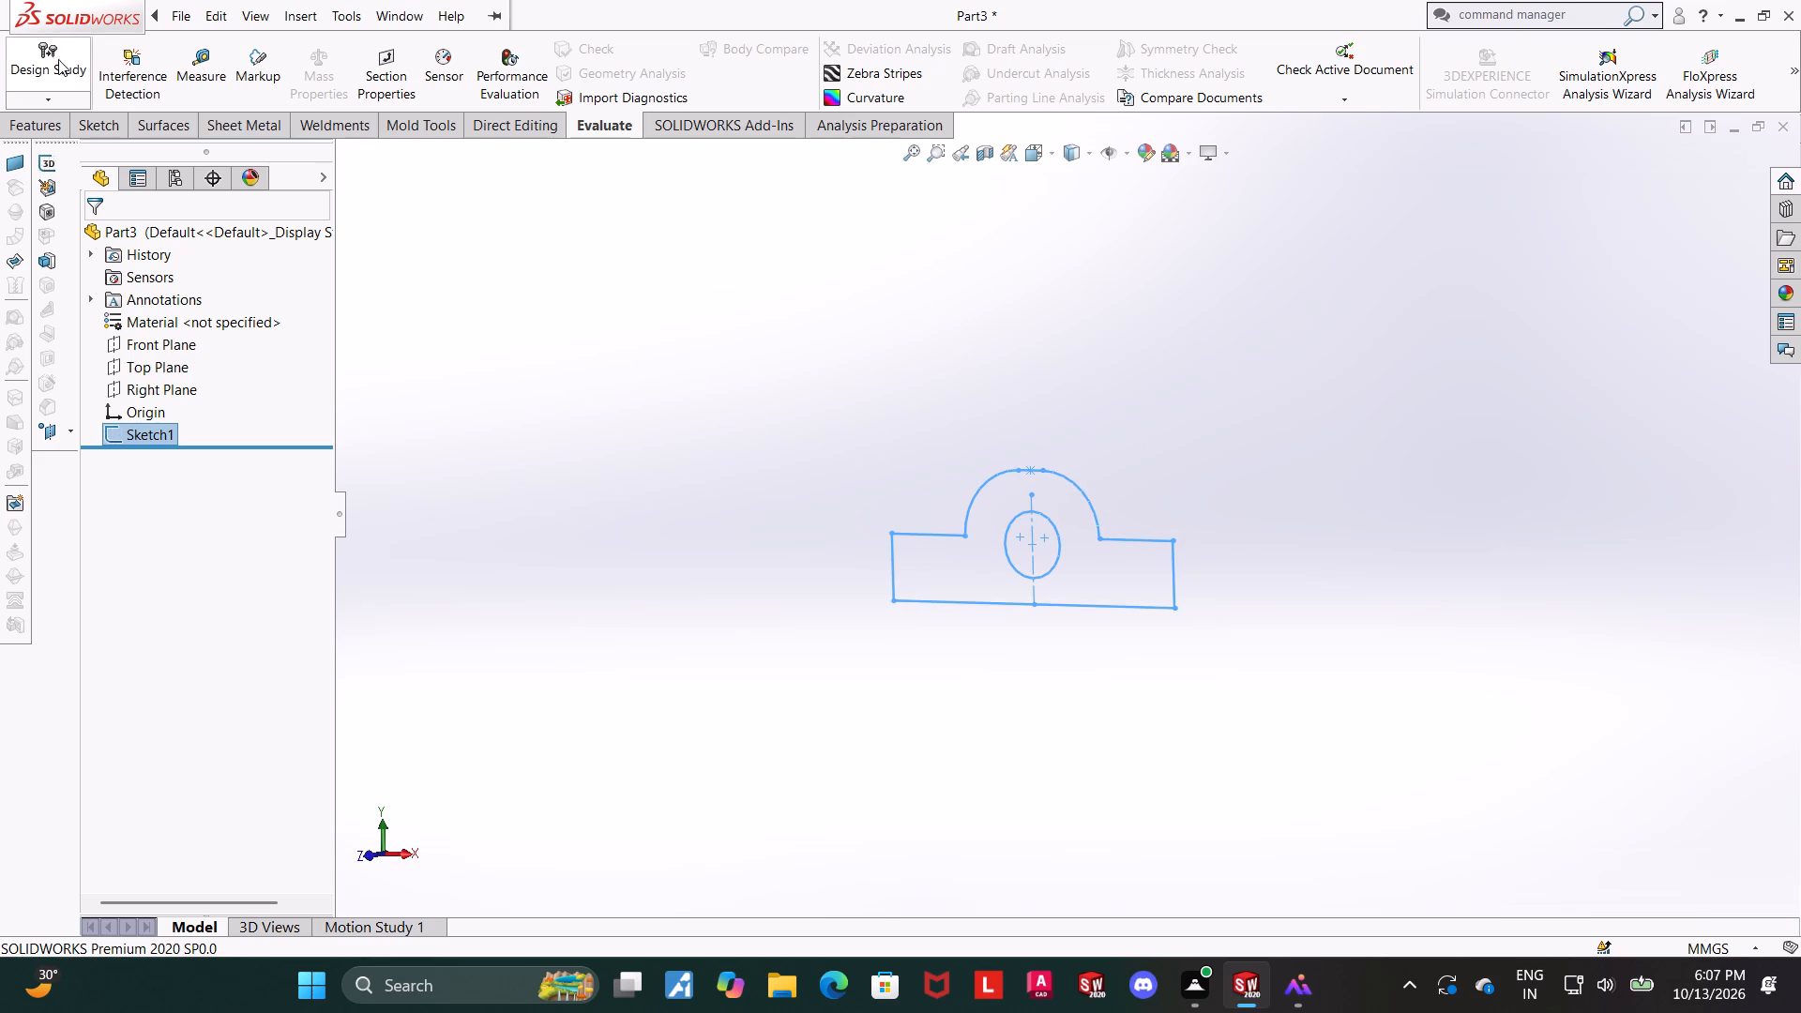
{"action": "left_click", "coordinate": [42, 146]}
{"action": "left_click", "coordinate": [41, 126]}
{"action": "left_click", "coordinate": [43, 79]}
{"action": "middle_click_drag", "start_coordinate": [214, 172], "coordinate": [165, 200]}
{"action": "scroll", "coordinate": [166, 198], "scroll_direction": "up", "scroll_amount": 1}
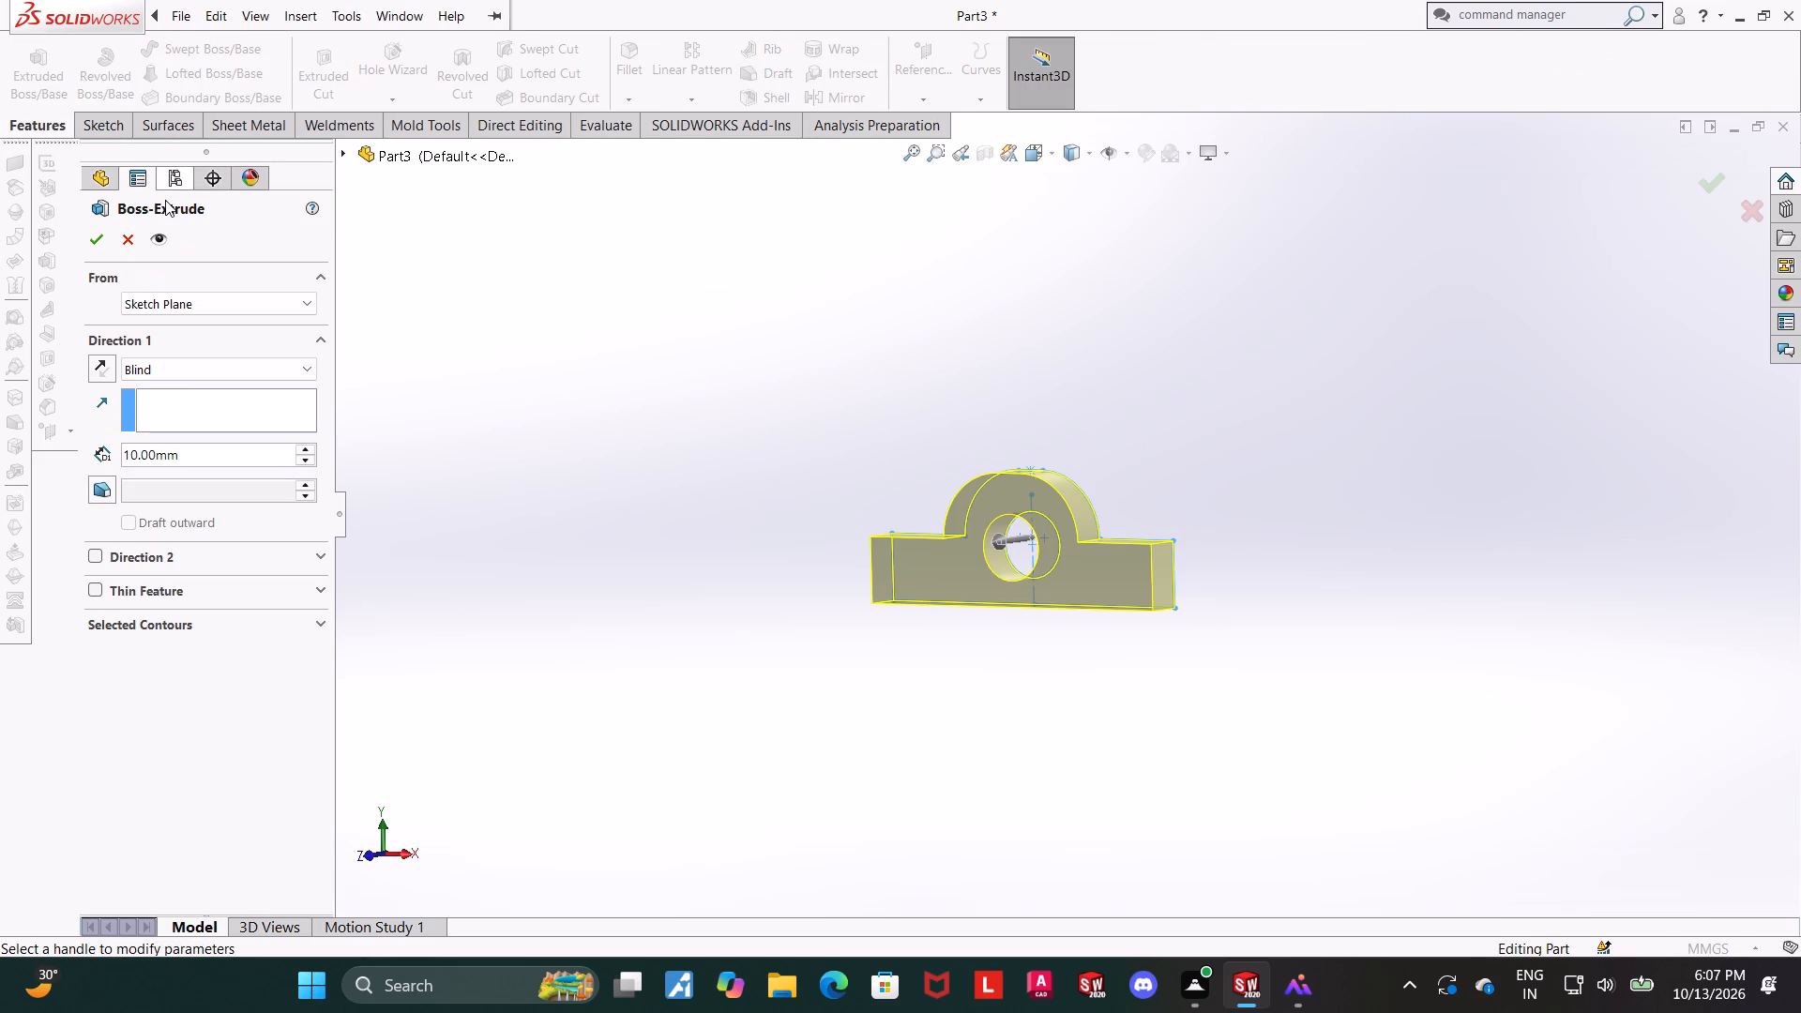
{"action": "left_click", "coordinate": [157, 372]}
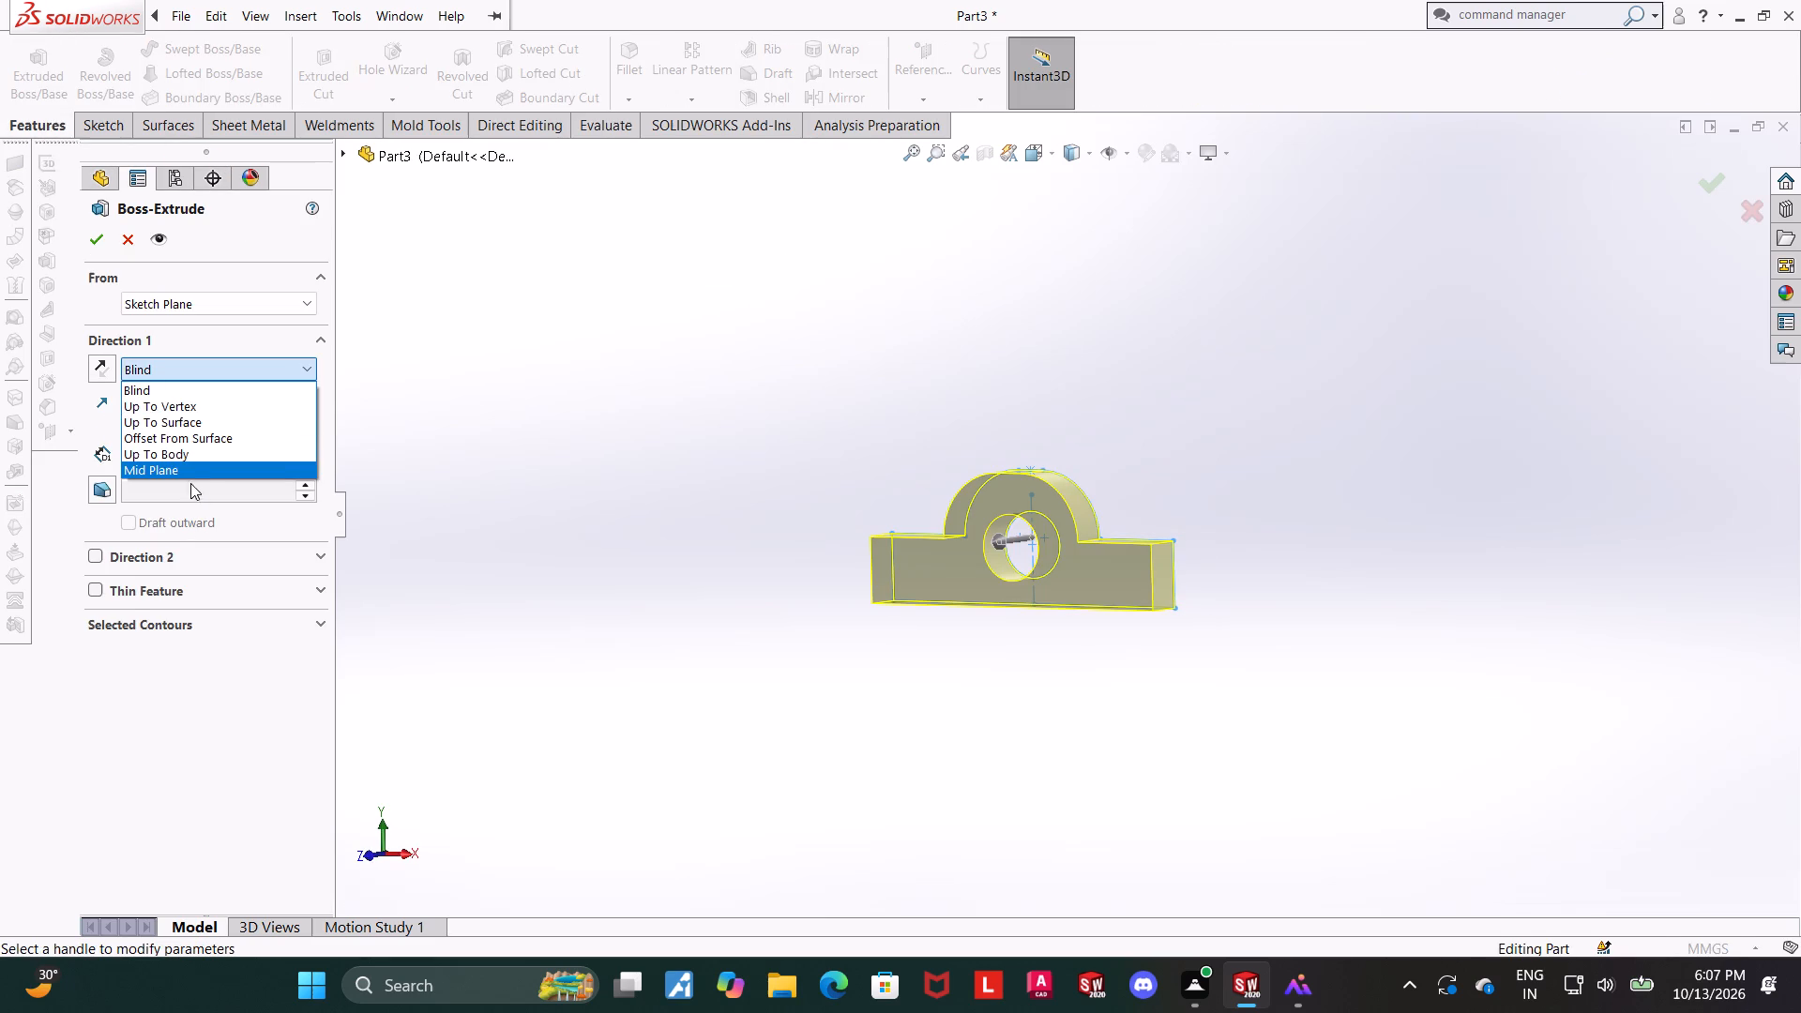
{"action": "left_click", "coordinate": [188, 475]}
{"action": "type", "text": "16"}
{"action": "key", "text": "Return"}
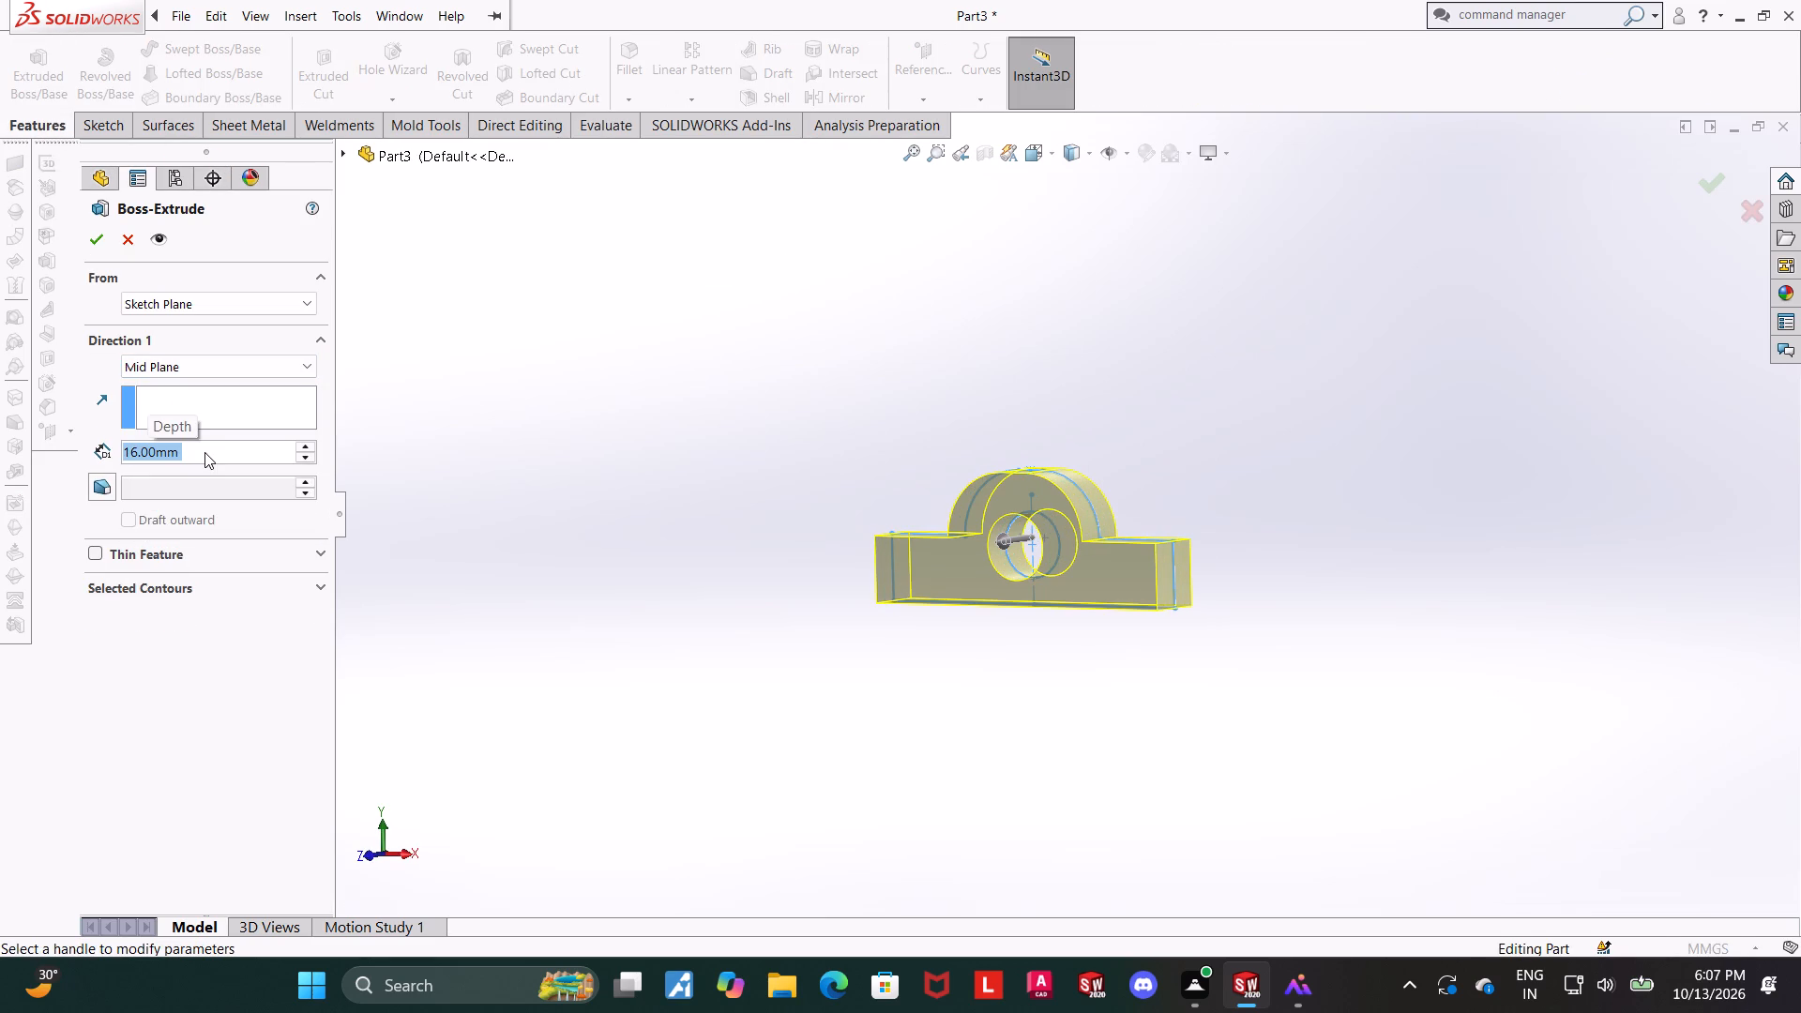
Set the Mid Plane extrusion's depth to 25 mm and complete the feature.
{"action": "middle_click_drag", "start_coordinate": [1215, 491], "coordinate": [1179, 590]}
{"action": "scroll", "coordinate": [1179, 566], "scroll_direction": "down", "scroll_amount": 1}
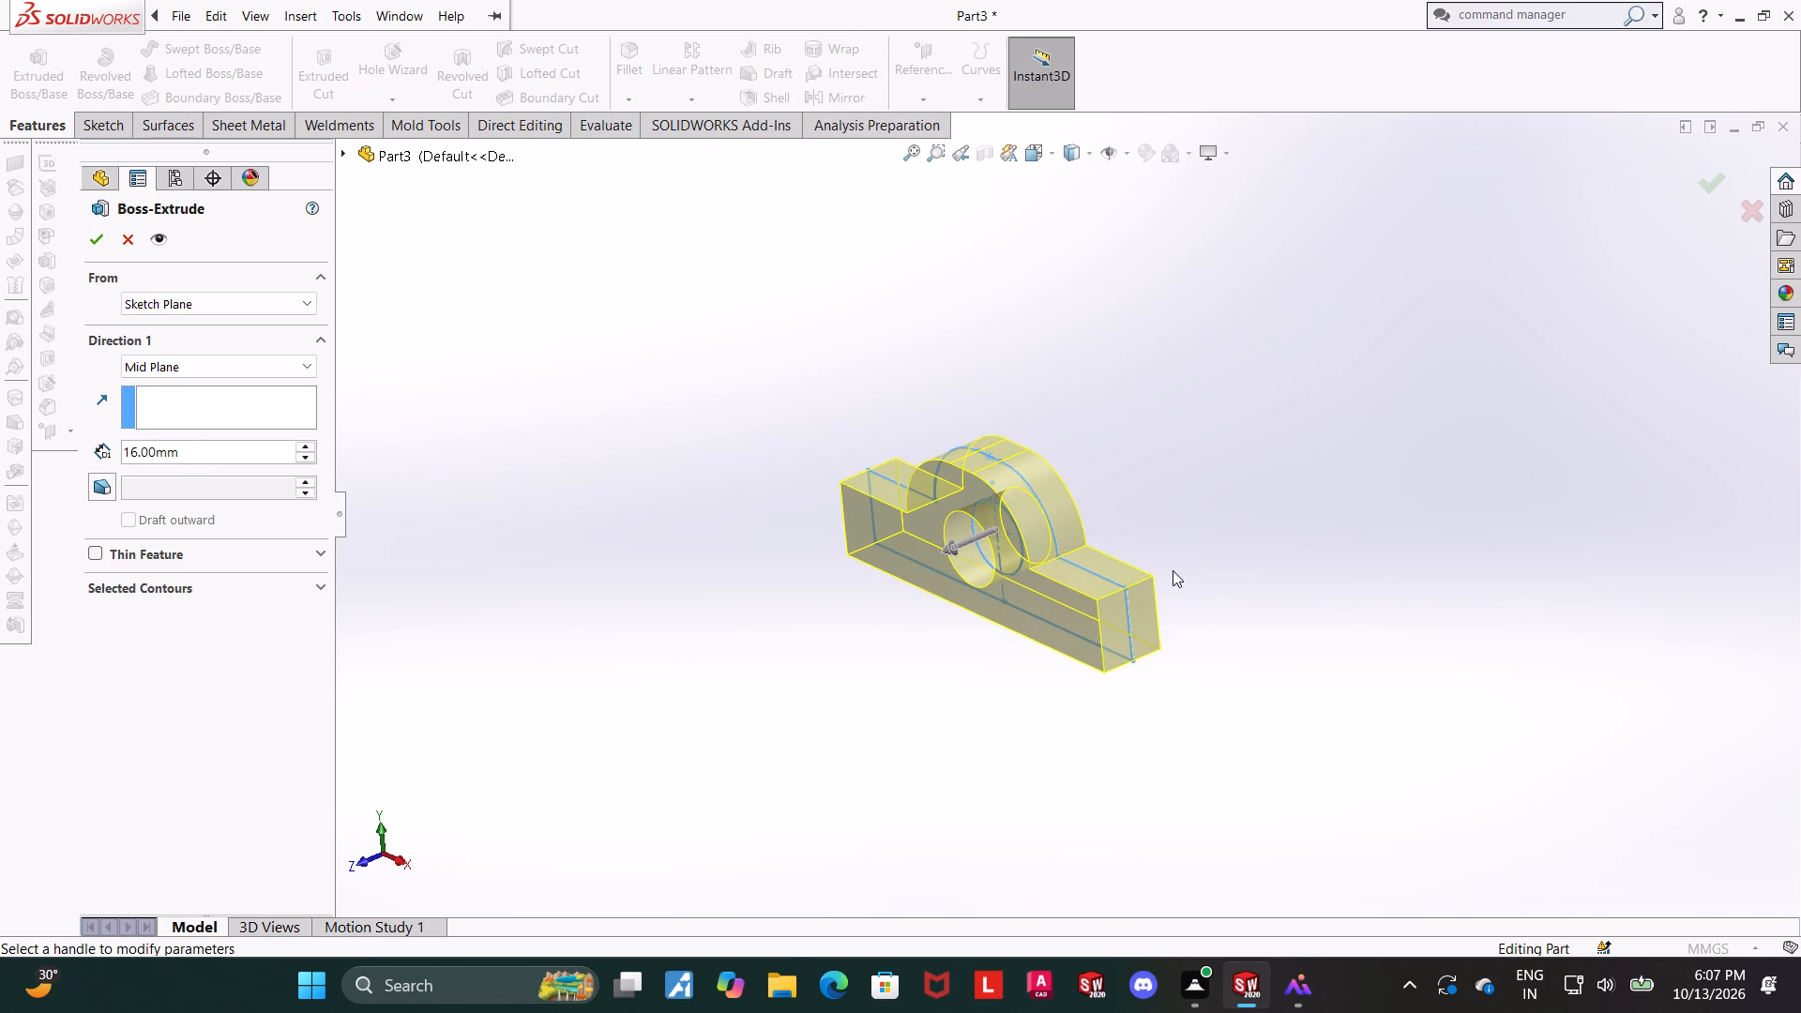
{"action": "scroll", "coordinate": [1171, 570], "scroll_direction": "down", "scroll_amount": 1}
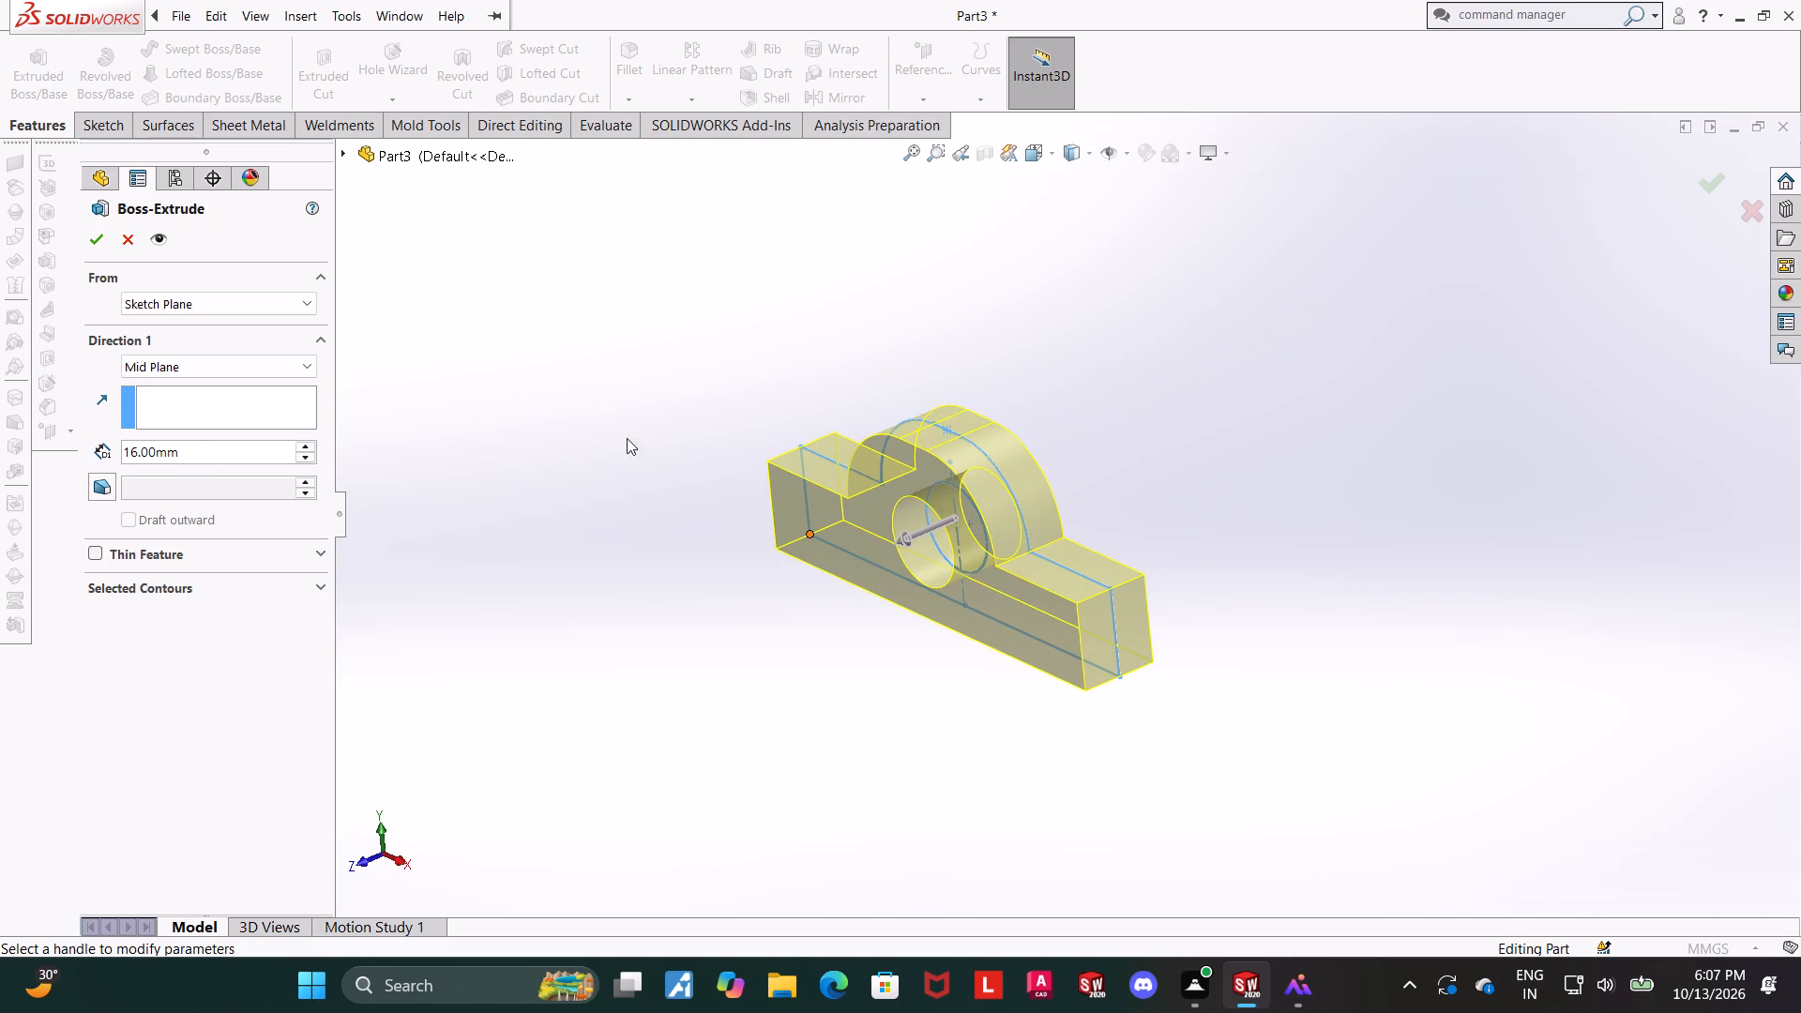
{"action": "left_click", "coordinate": [196, 450]}
{"action": "left_click_drag", "start_coordinate": [216, 452], "coordinate": [23, 450]}
{"action": "type", "text": "25"}
{"action": "key", "text": "Return"}
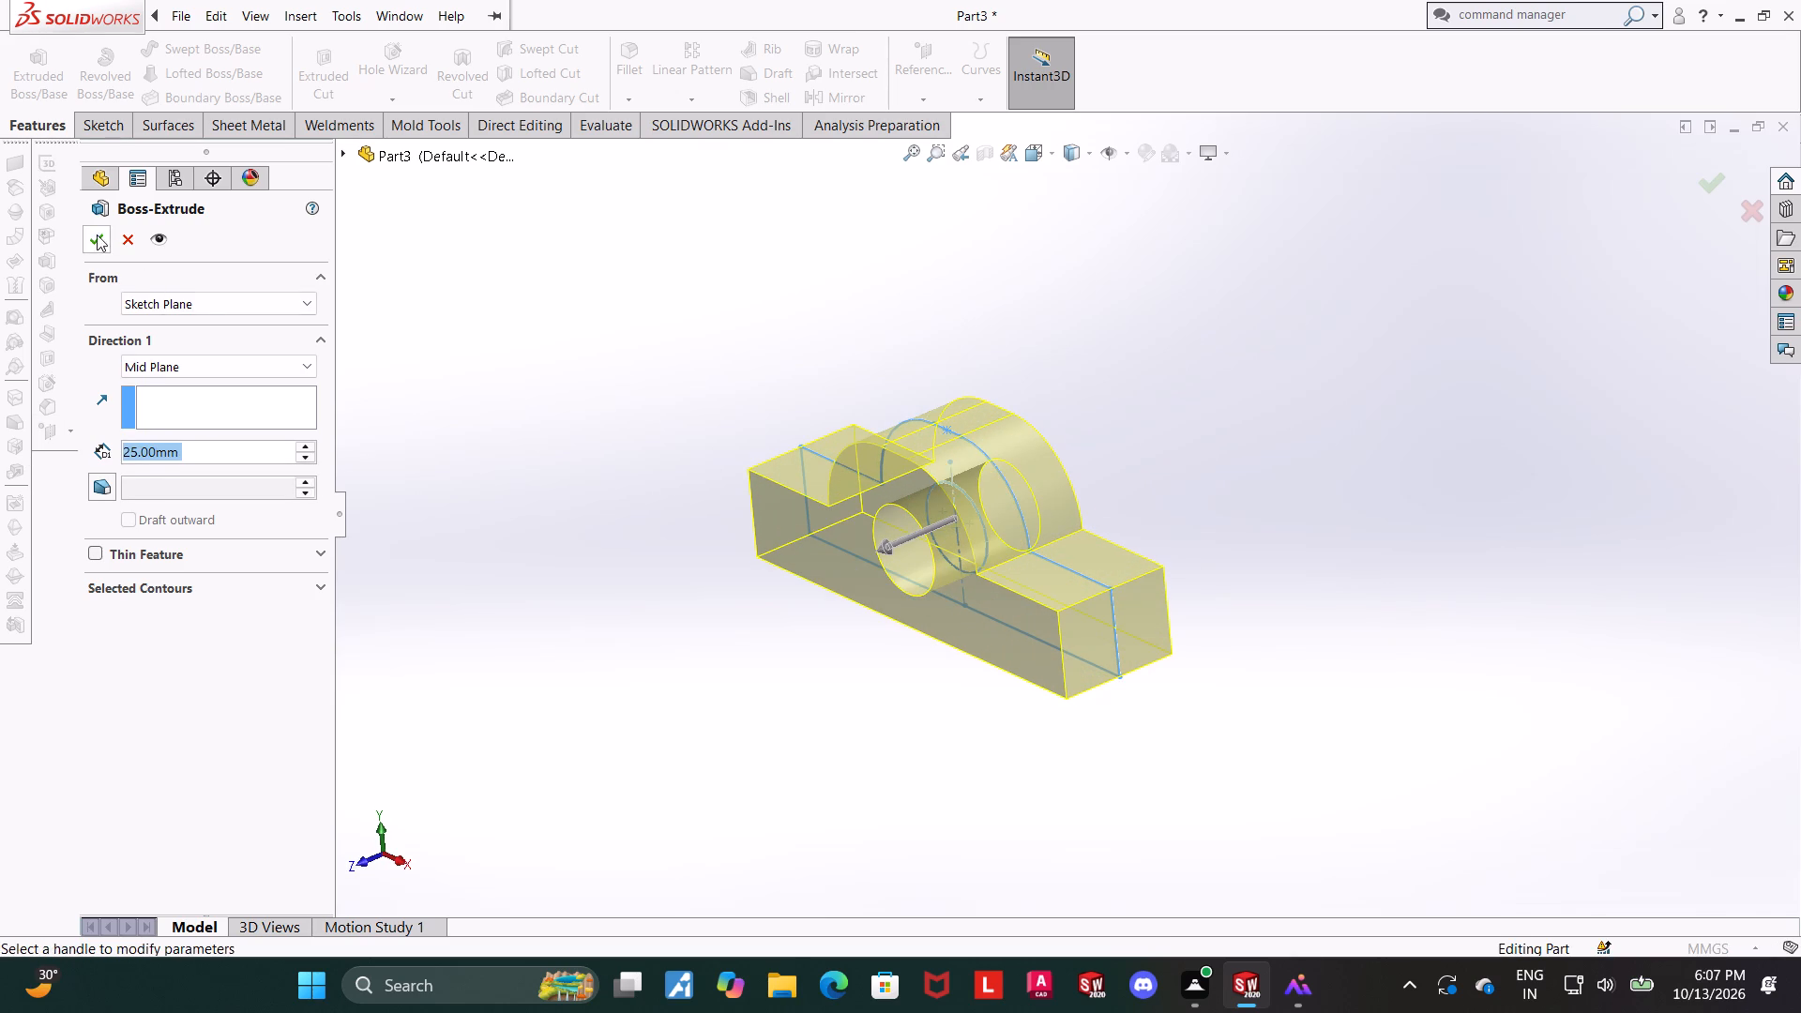
{"action": "left_click", "coordinate": [97, 234]}
{"action": "left_click", "coordinate": [622, 517]}
Reopen the extrusion's base sketch, examine its dimensions against the solid preview, and exit the sketch.
{"action": "left_click", "coordinate": [90, 452]}
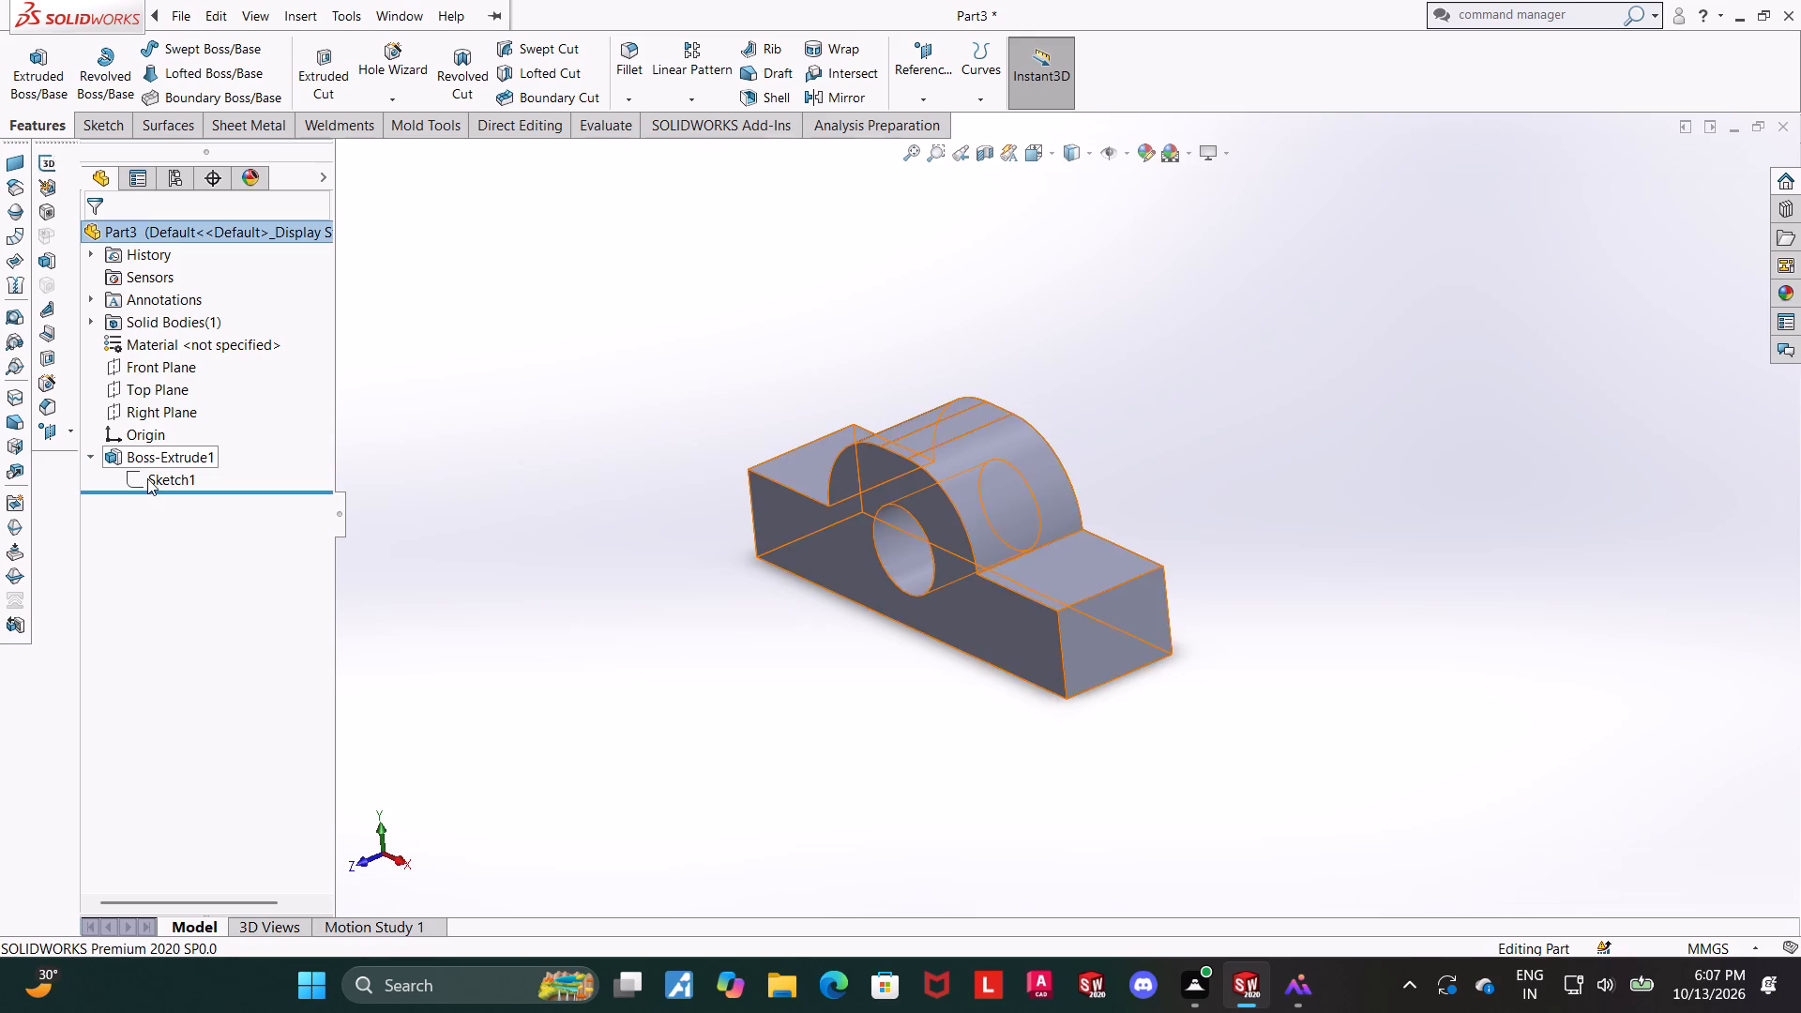
{"action": "left_click", "coordinate": [151, 477]}
{"action": "left_click", "coordinate": [172, 419]}
{"action": "middle_click_drag", "start_coordinate": [624, 592], "coordinate": [663, 566]}
{"action": "scroll", "coordinate": [663, 566], "scroll_direction": "up", "scroll_amount": 1}
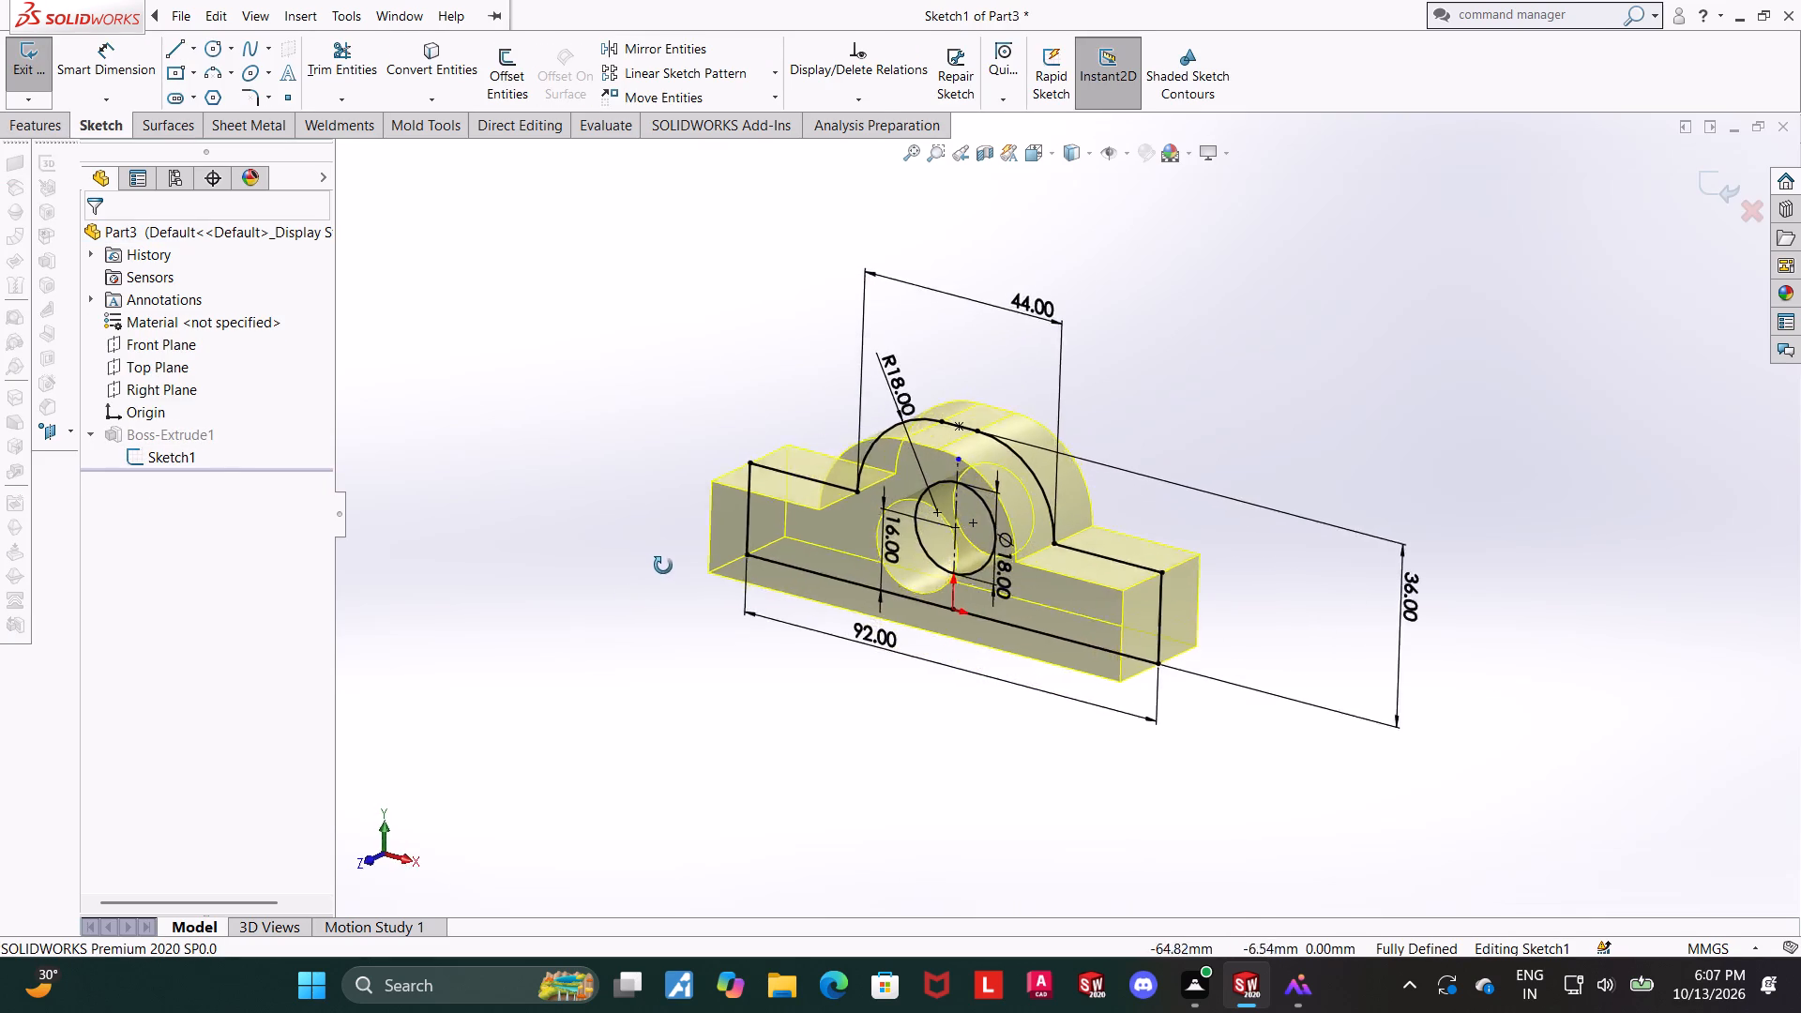
{"action": "middle_click_drag", "start_coordinate": [663, 566], "coordinate": [728, 485]}
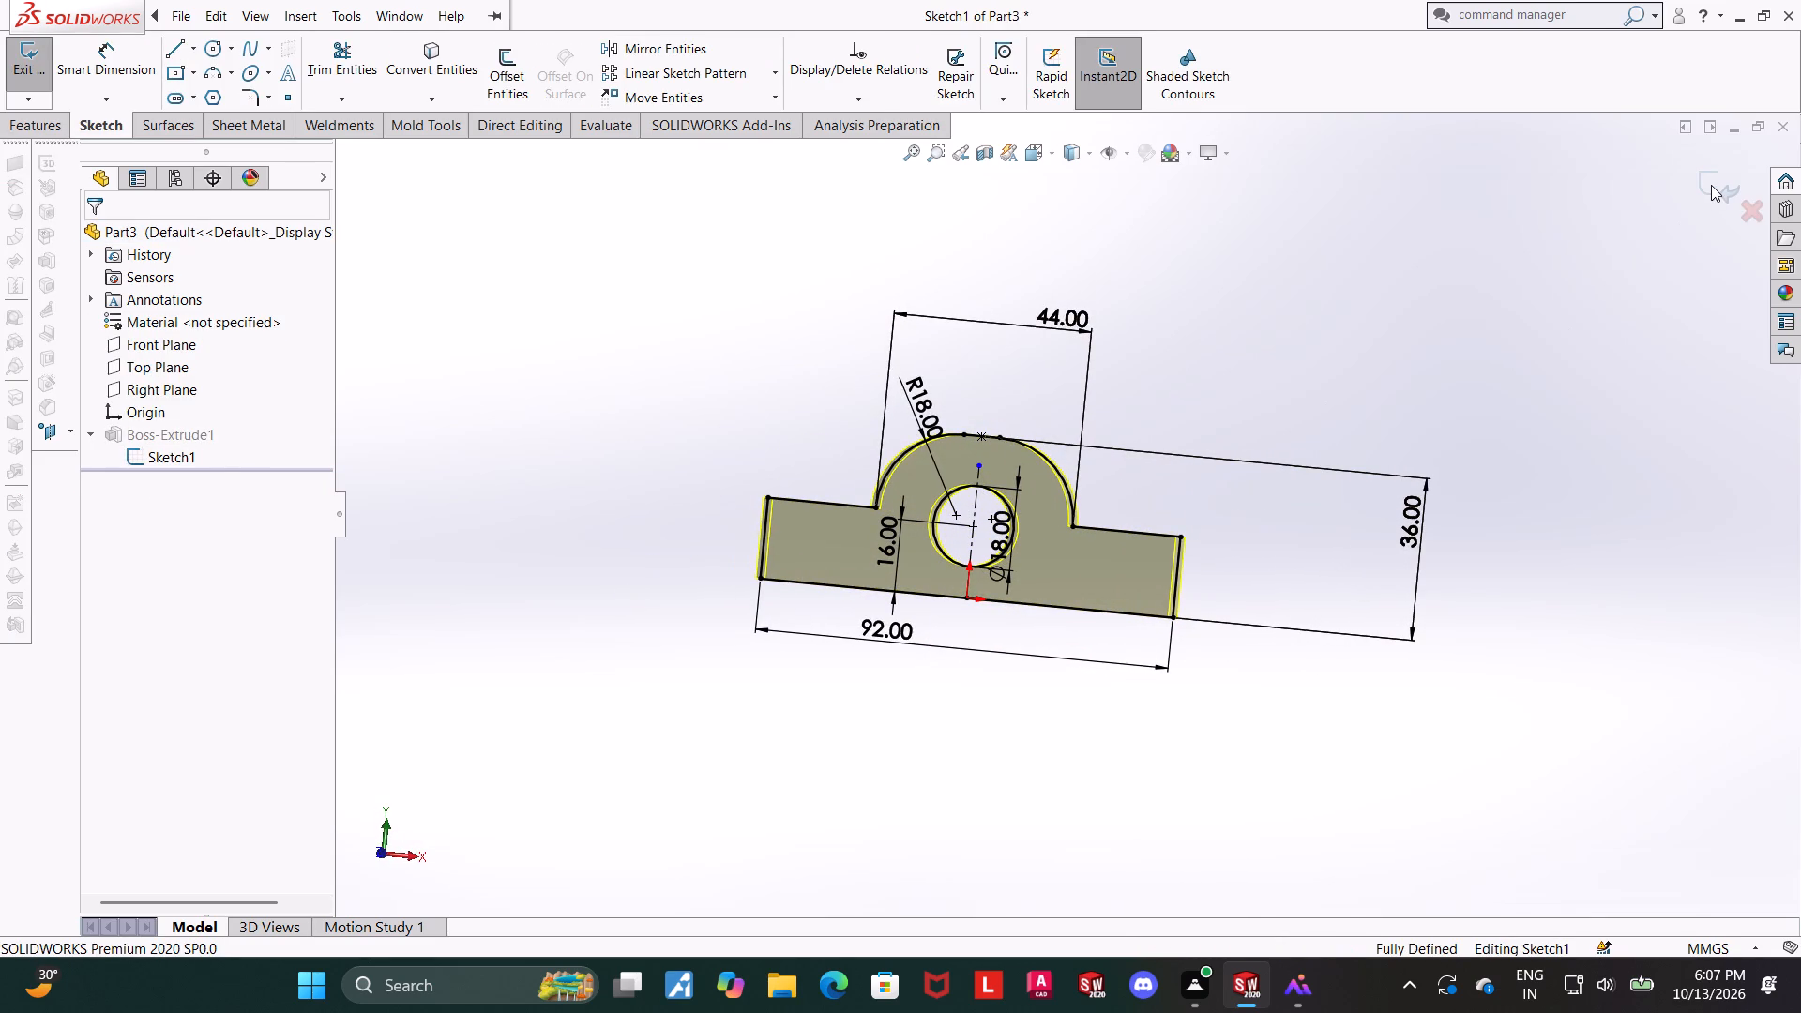
{"action": "scroll", "coordinate": [1397, 401], "scroll_direction": "up", "scroll_amount": 2}
{"action": "scroll", "coordinate": [1094, 490], "scroll_direction": "down", "scroll_amount": 5}
{"action": "middle_click_drag", "start_coordinate": [1309, 543], "coordinate": [1284, 554]}
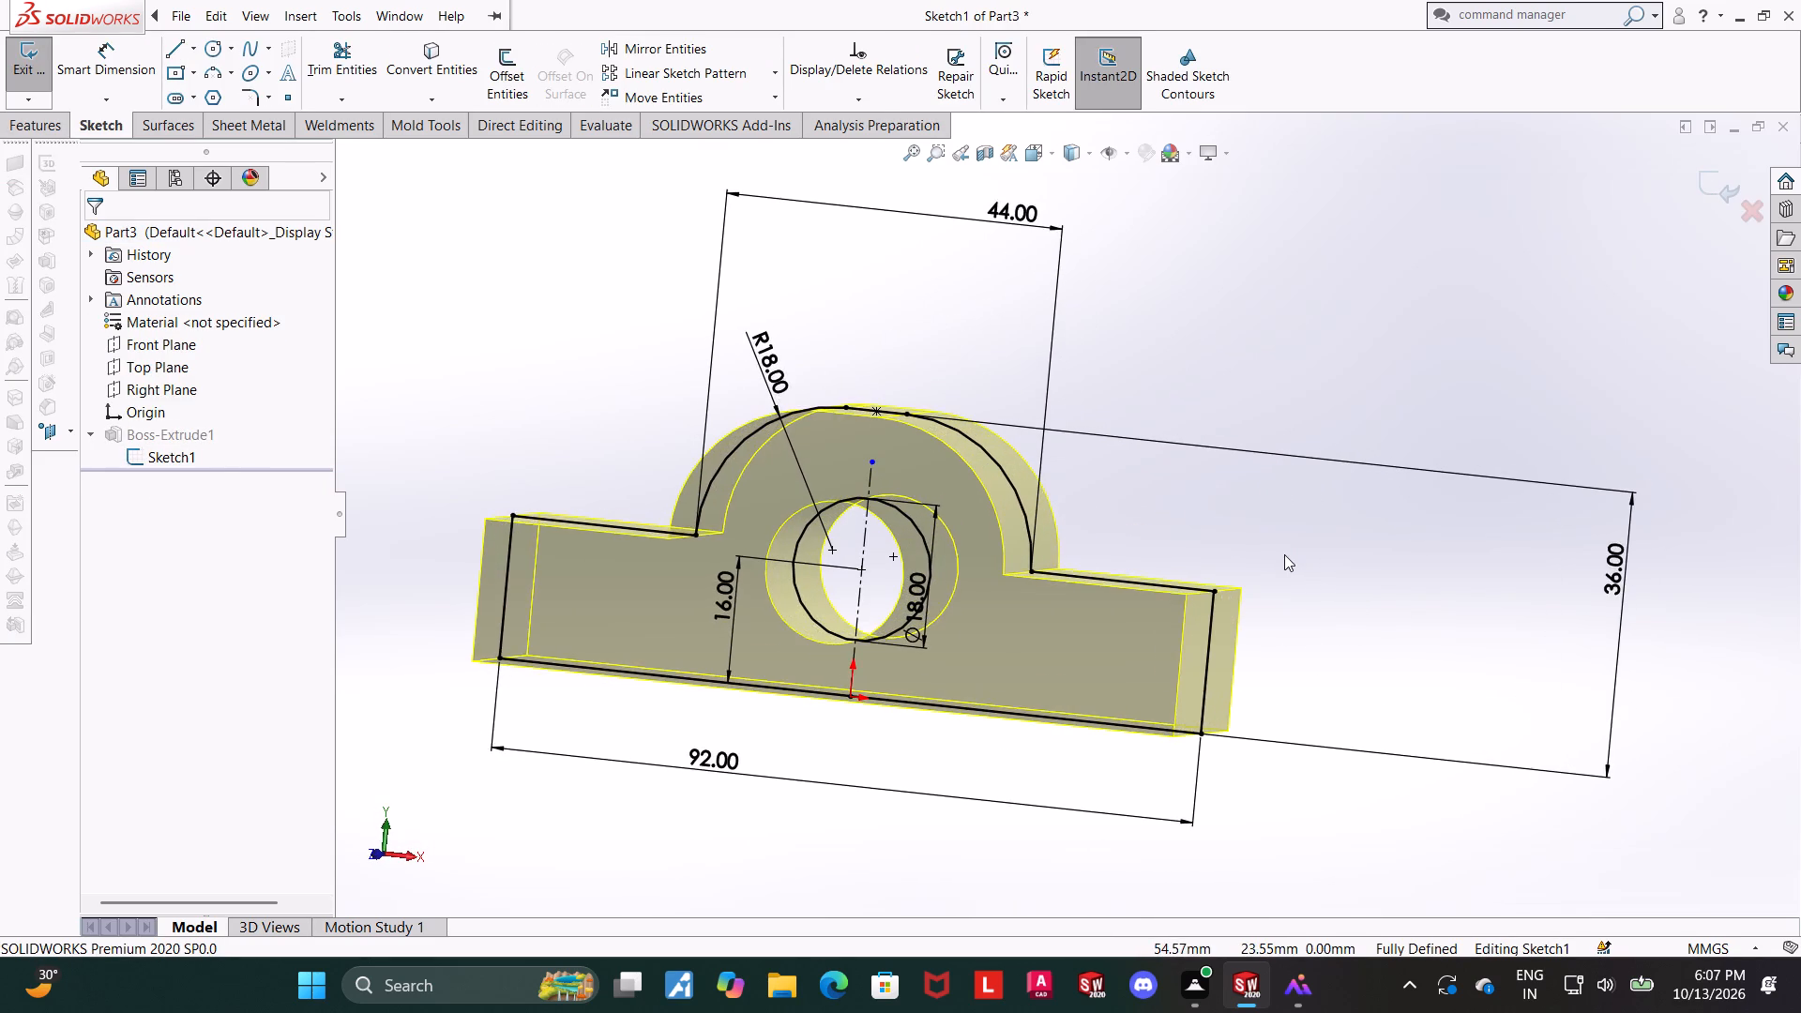
{"action": "scroll", "coordinate": [1284, 554], "scroll_direction": "up", "scroll_amount": 1}
{"action": "left_click", "coordinate": [1720, 197]}
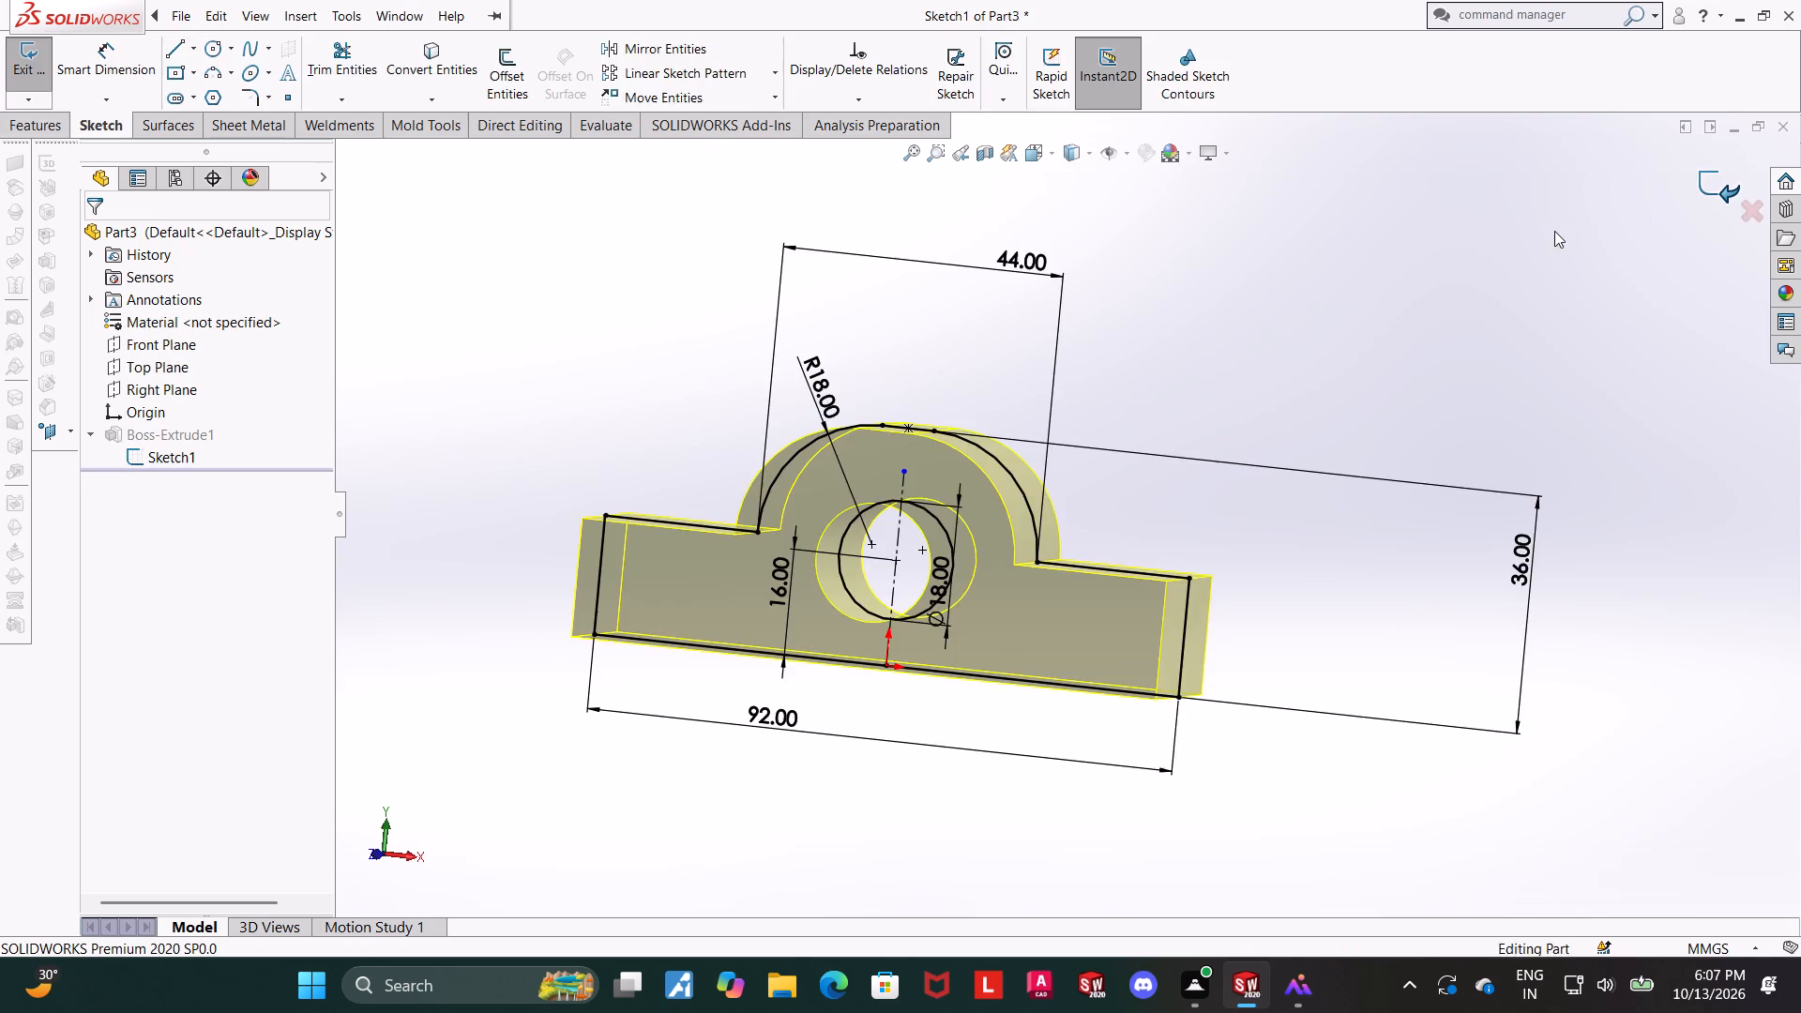
Examine the extruded block from several angles, including its rounded top and through hole.
{"action": "scroll", "coordinate": [1454, 255], "scroll_direction": "up", "scroll_amount": 3}
{"action": "middle_click_drag", "start_coordinate": [1368, 293], "coordinate": [1291, 341]}
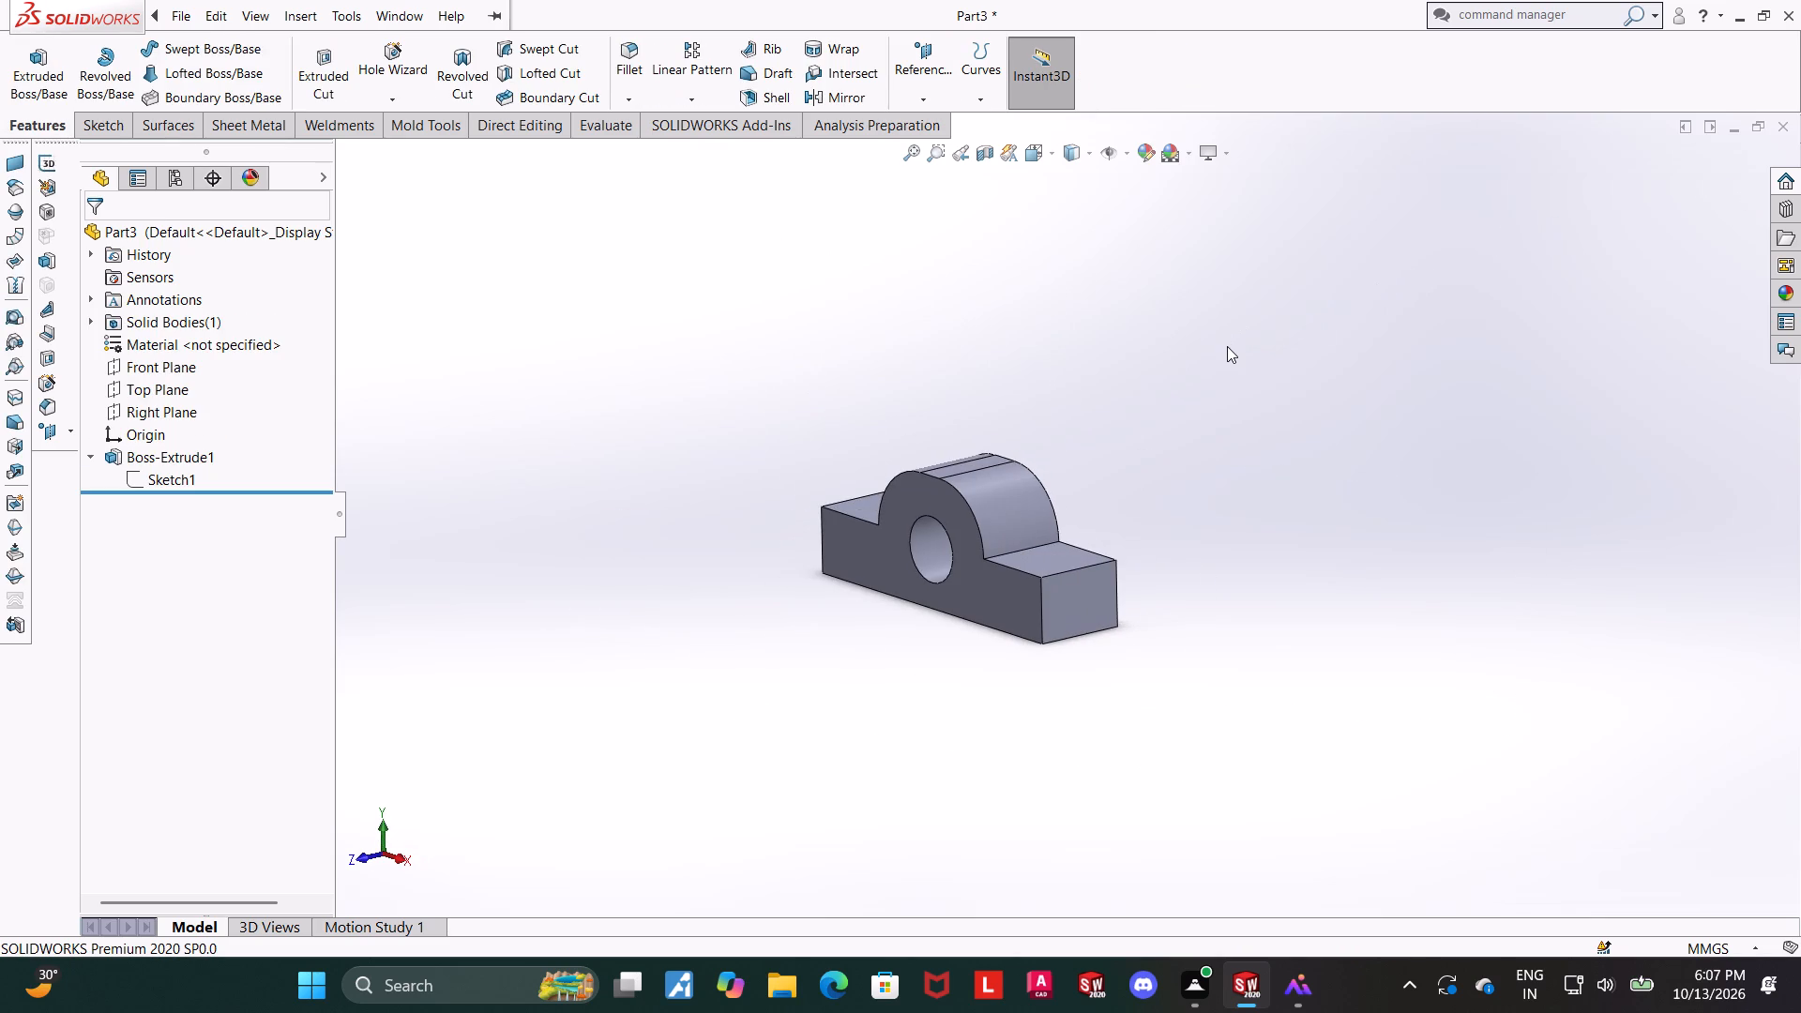
{"action": "scroll", "coordinate": [1182, 415], "scroll_direction": "up", "scroll_amount": 2}
{"action": "scroll", "coordinate": [1118, 502], "scroll_direction": "down", "scroll_amount": 2}
{"action": "scroll", "coordinate": [1118, 502], "scroll_direction": "up", "scroll_amount": 2}
{"action": "scroll", "coordinate": [1041, 527], "scroll_direction": "down", "scroll_amount": 5}
{"action": "middle_click_drag", "start_coordinate": [1114, 559], "coordinate": [1167, 491]}
{"action": "scroll", "coordinate": [1165, 491], "scroll_direction": "up", "scroll_amount": 1}
{"action": "middle_click_drag", "start_coordinate": [1167, 491], "coordinate": [1167, 492]}
{"action": "left_click", "coordinate": [1244, 308]}
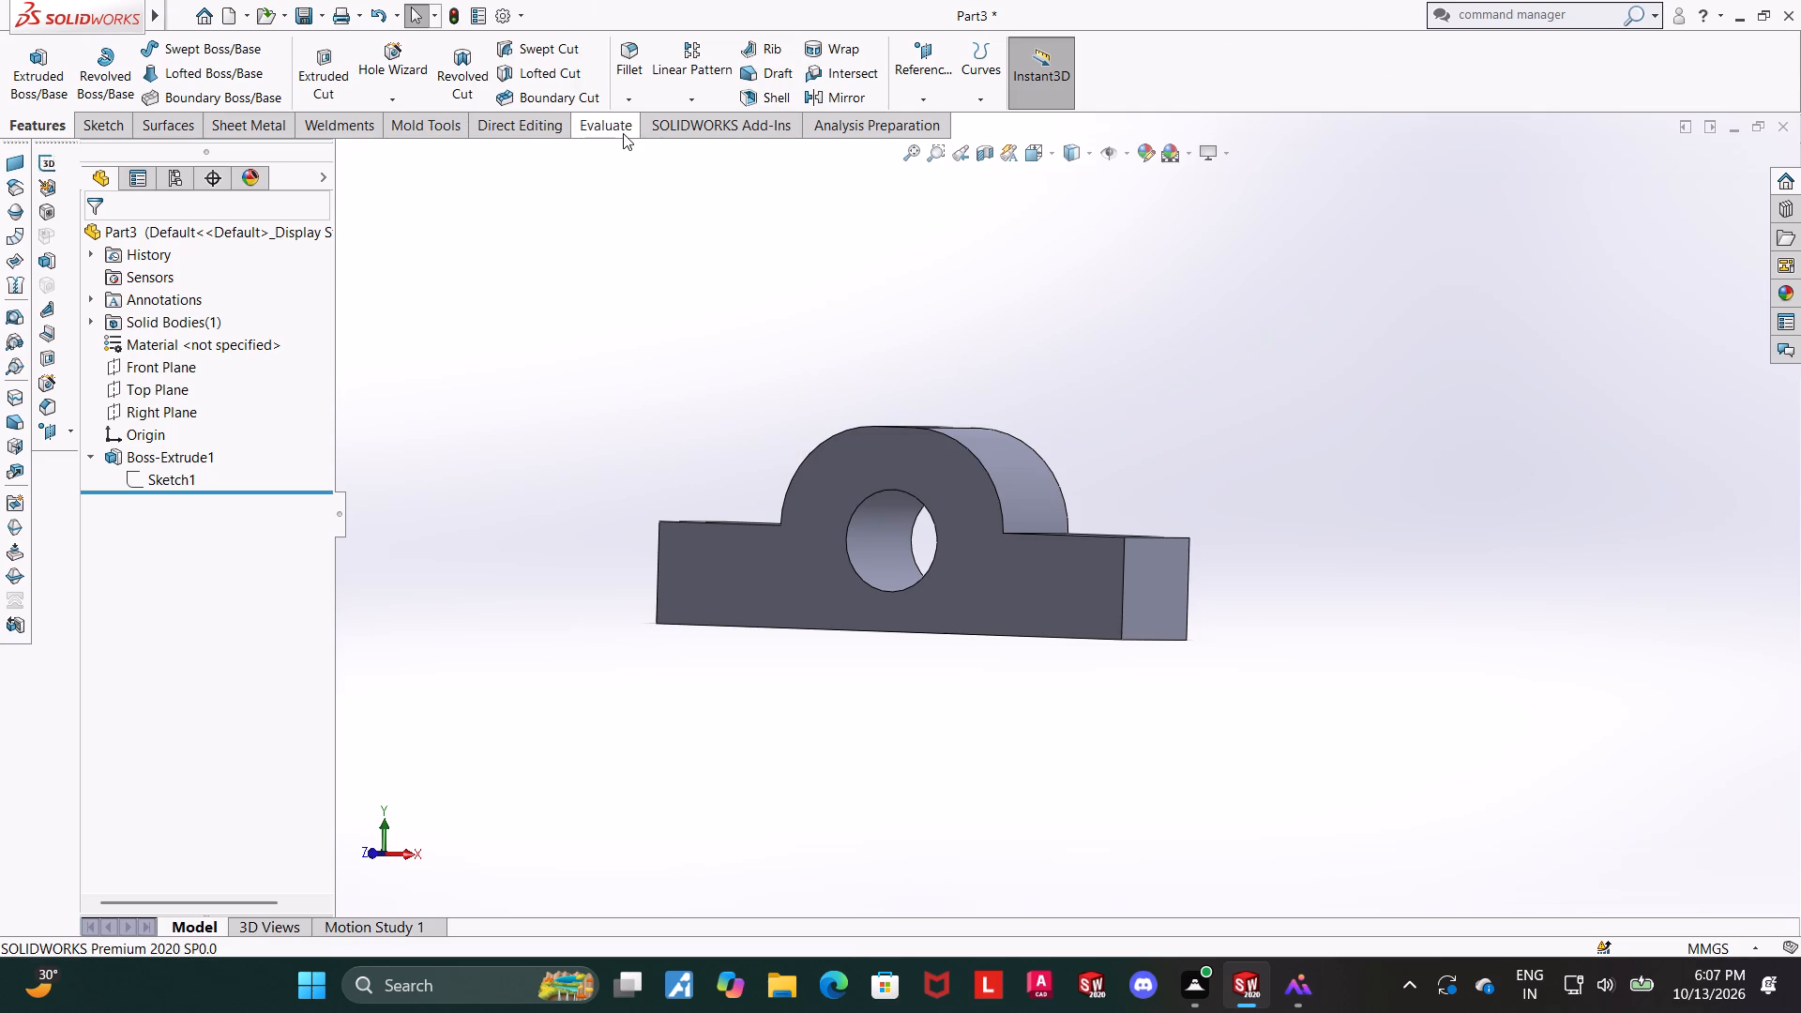
Measure the block's front face around the hole.
{"action": "left_click", "coordinate": [623, 133]}
{"action": "left_click", "coordinate": [179, 59]}
{"action": "middle_click_drag", "start_coordinate": [809, 506], "coordinate": [842, 317]}
{"action": "scroll", "coordinate": [835, 417], "scroll_direction": "up", "scroll_amount": 1}
{"action": "left_click", "coordinate": [848, 558]}
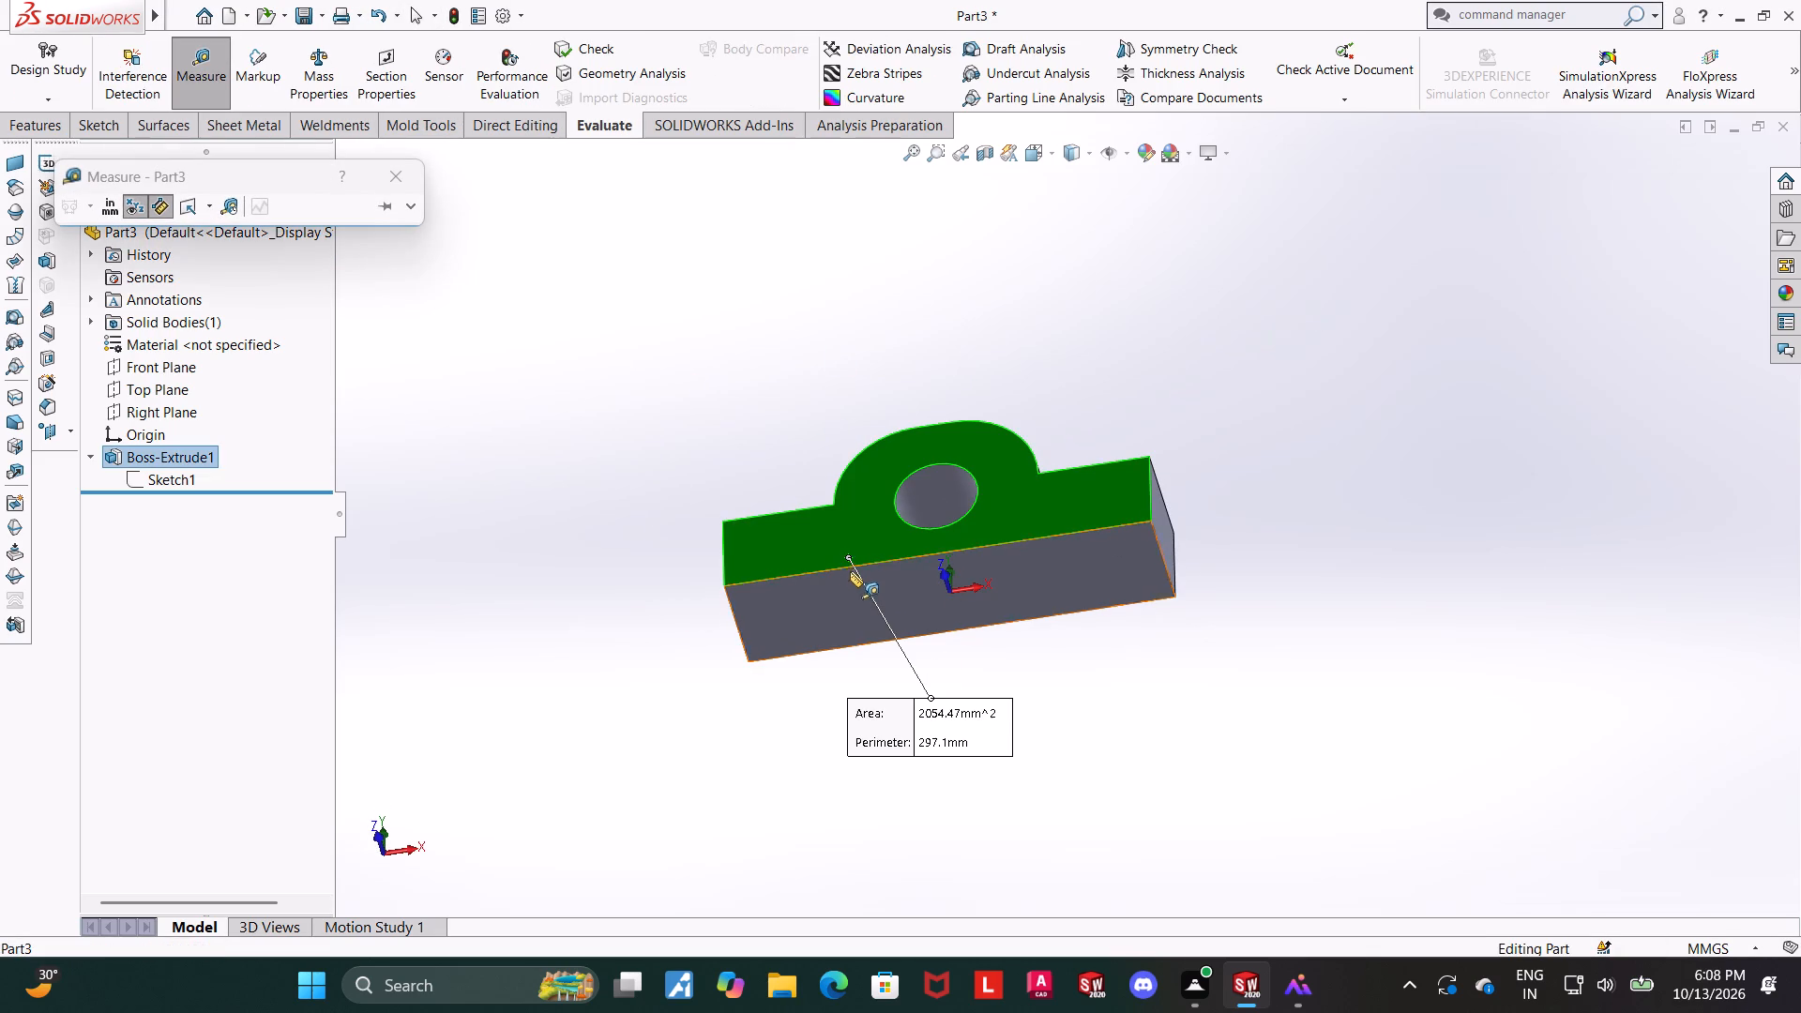
{"action": "key", "text": "Escape"}
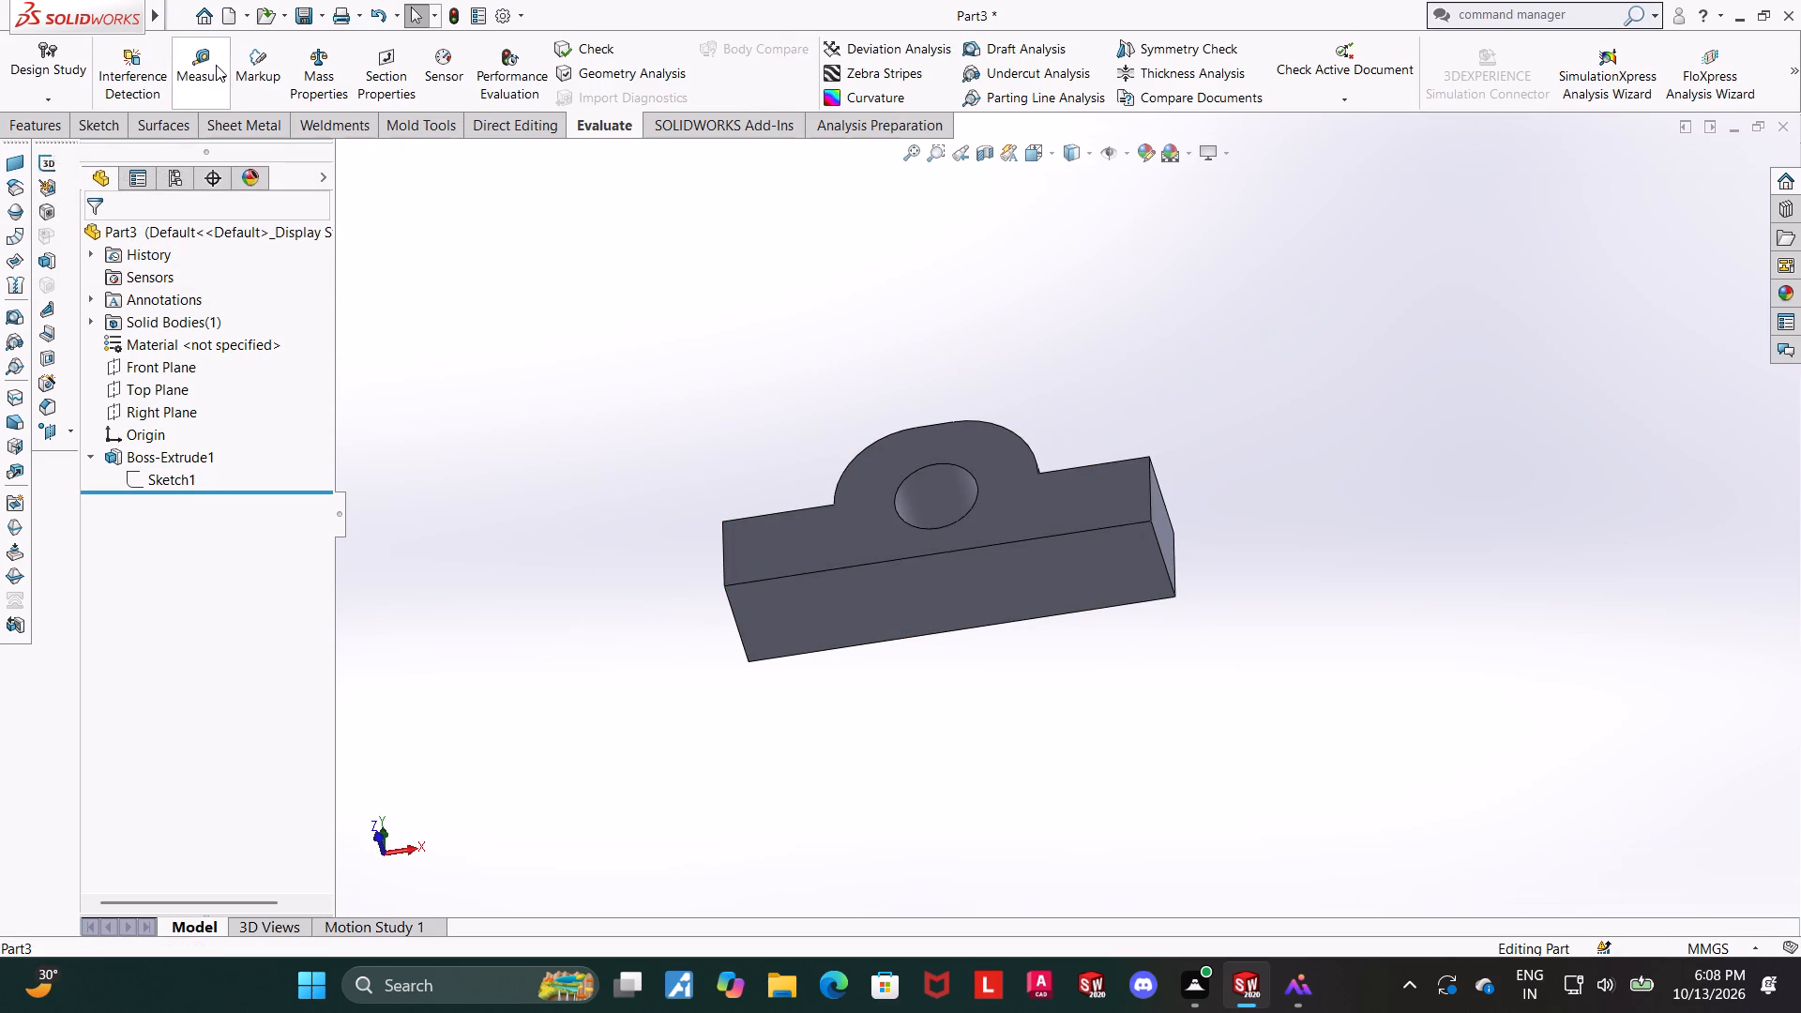
Measure the block's flat bottom face.
{"action": "left_click", "coordinate": [216, 65]}
{"action": "left_click", "coordinate": [827, 597]}
{"action": "middle_click_drag", "start_coordinate": [837, 521], "coordinate": [870, 702]}
{"action": "middle_click_drag", "start_coordinate": [775, 622], "coordinate": [806, 733]}
{"action": "left_click", "coordinate": [810, 535]}
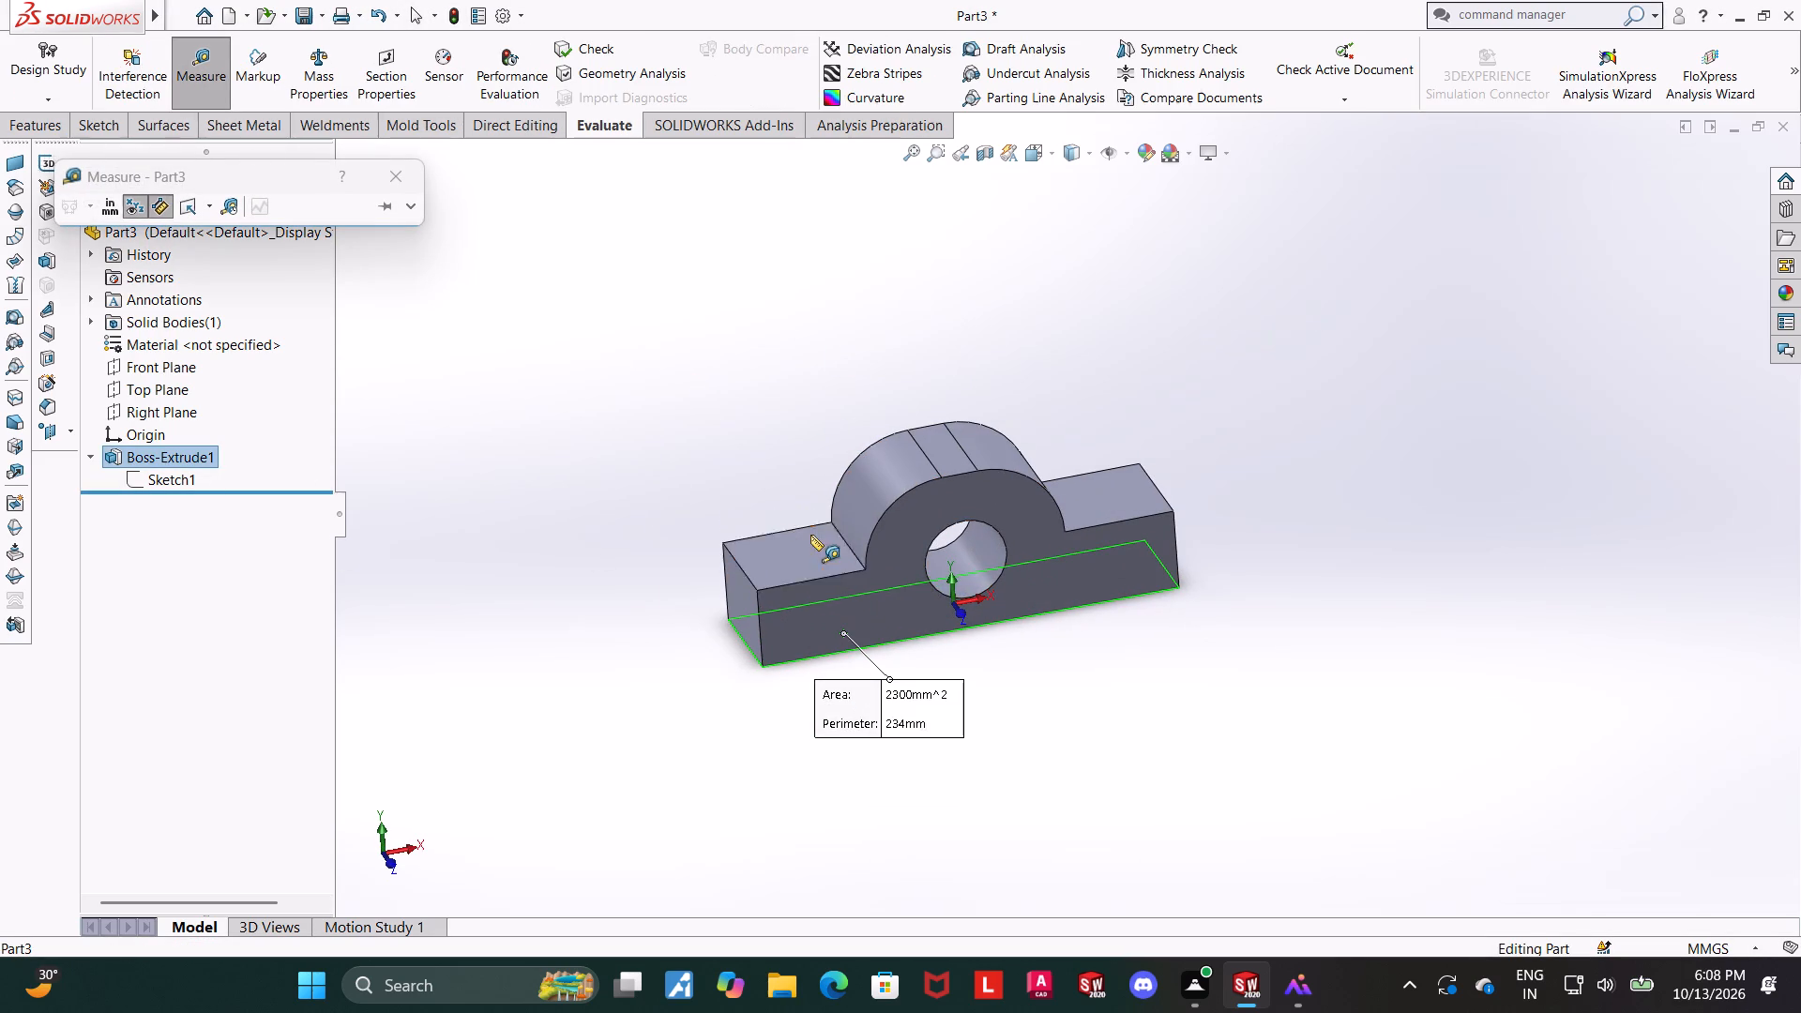
{"action": "scroll", "coordinate": [934, 515], "scroll_direction": "down", "scroll_amount": 3}
{"action": "key", "text": "Escape"}
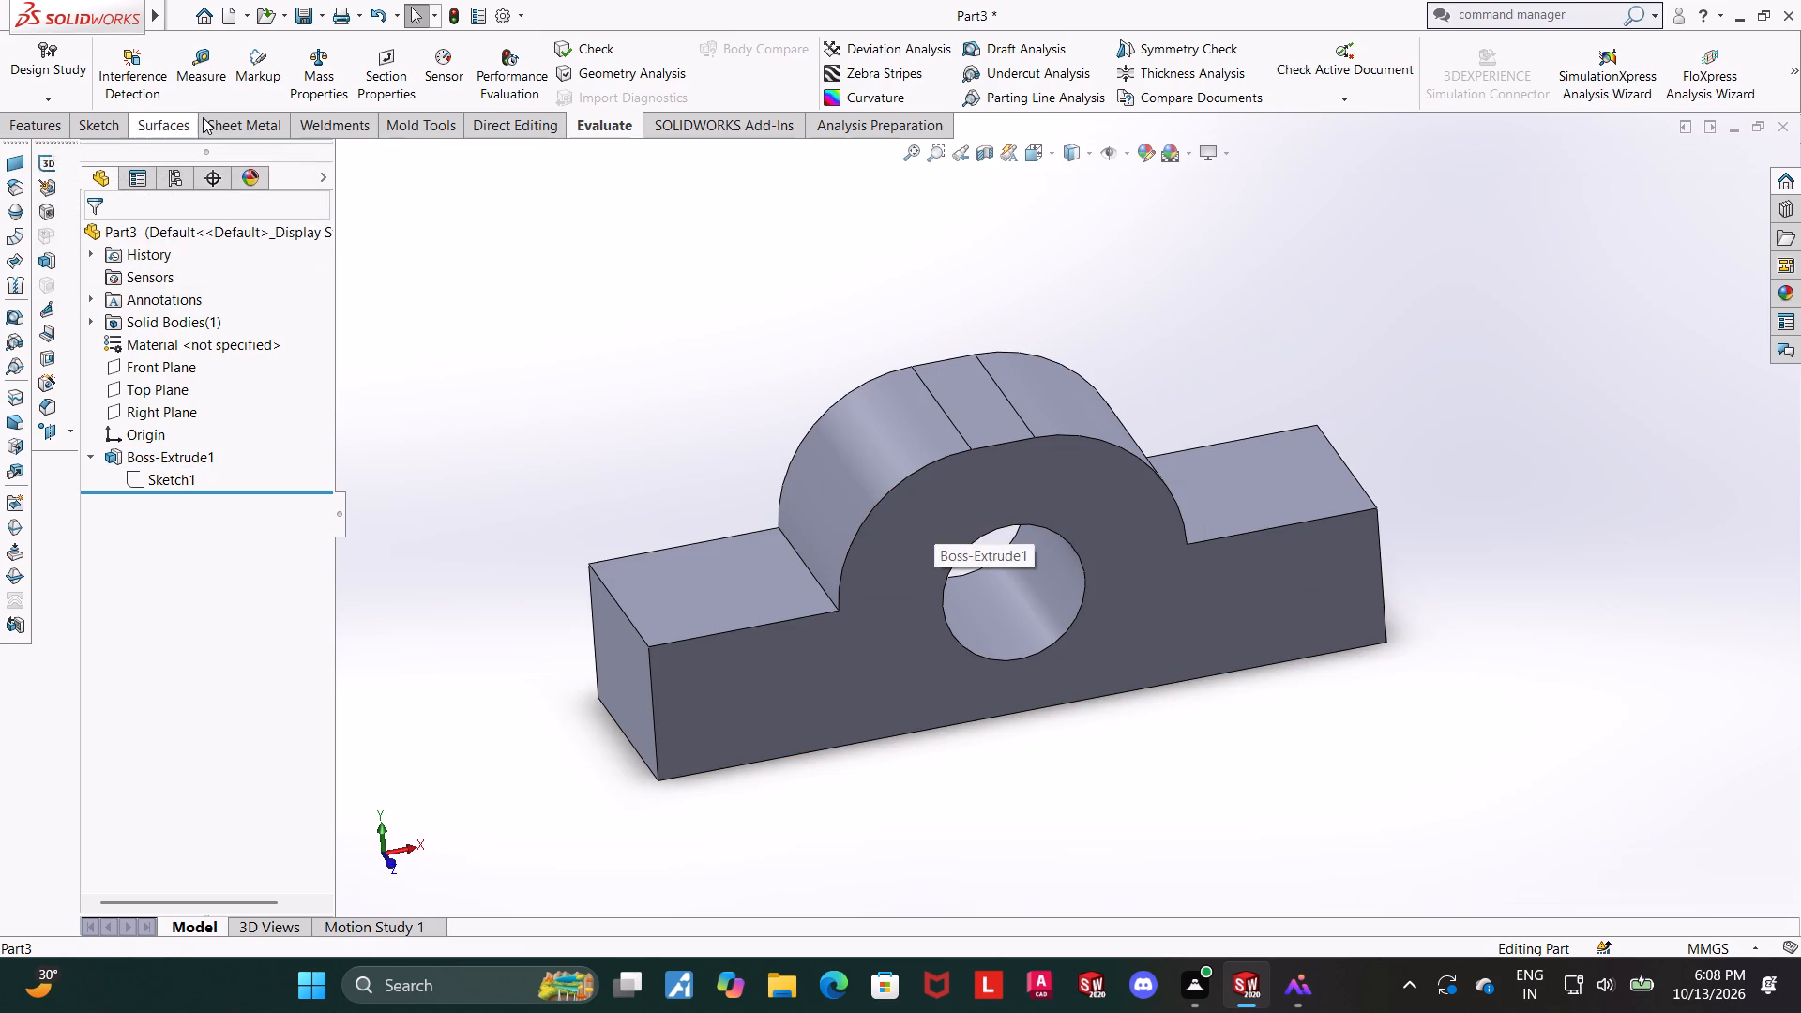
Measure the left curved surface of the block's rounded top.
{"action": "left_click", "coordinate": [208, 69]}
{"action": "left_click", "coordinate": [811, 457]}
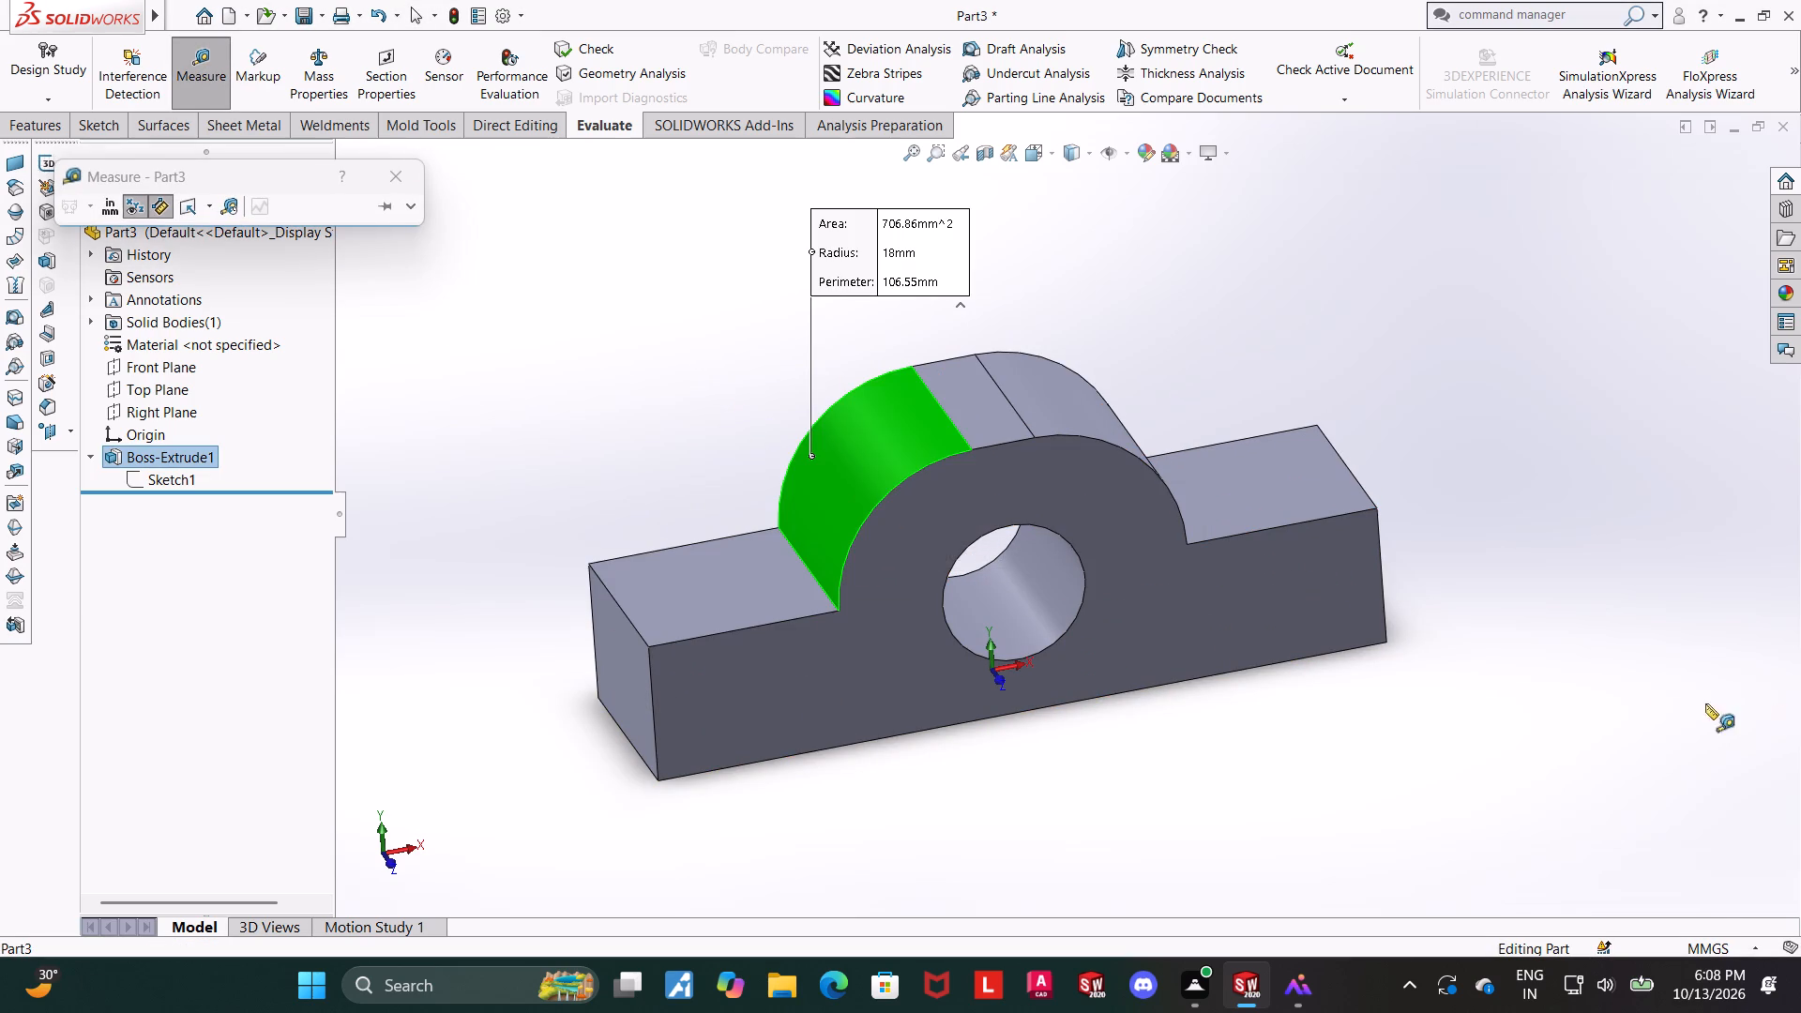
{"action": "scroll", "coordinate": [1519, 682], "scroll_direction": "up", "scroll_amount": 3}
{"action": "key", "text": "Escape"}
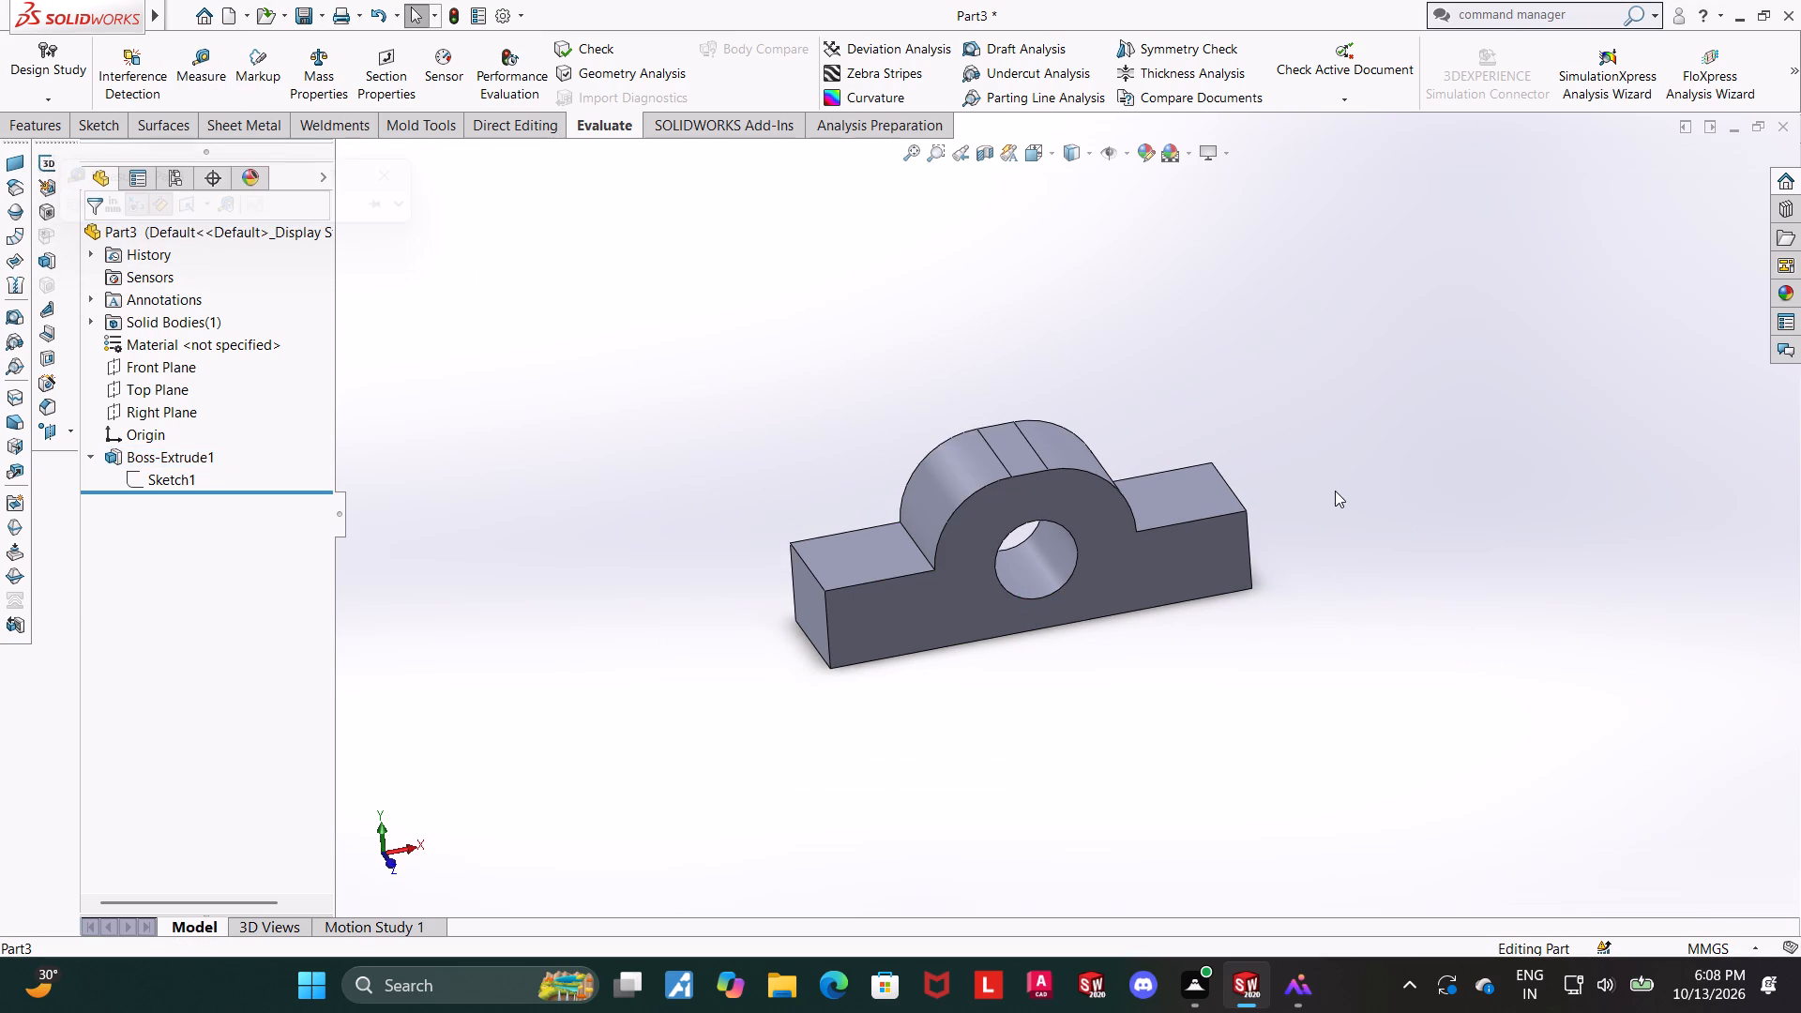
Measure the cylindrical surface of the block's through hole.
{"action": "middle_click_drag", "start_coordinate": [1324, 489], "coordinate": [1276, 489]}
{"action": "scroll", "coordinate": [929, 412], "scroll_direction": "down", "scroll_amount": 4}
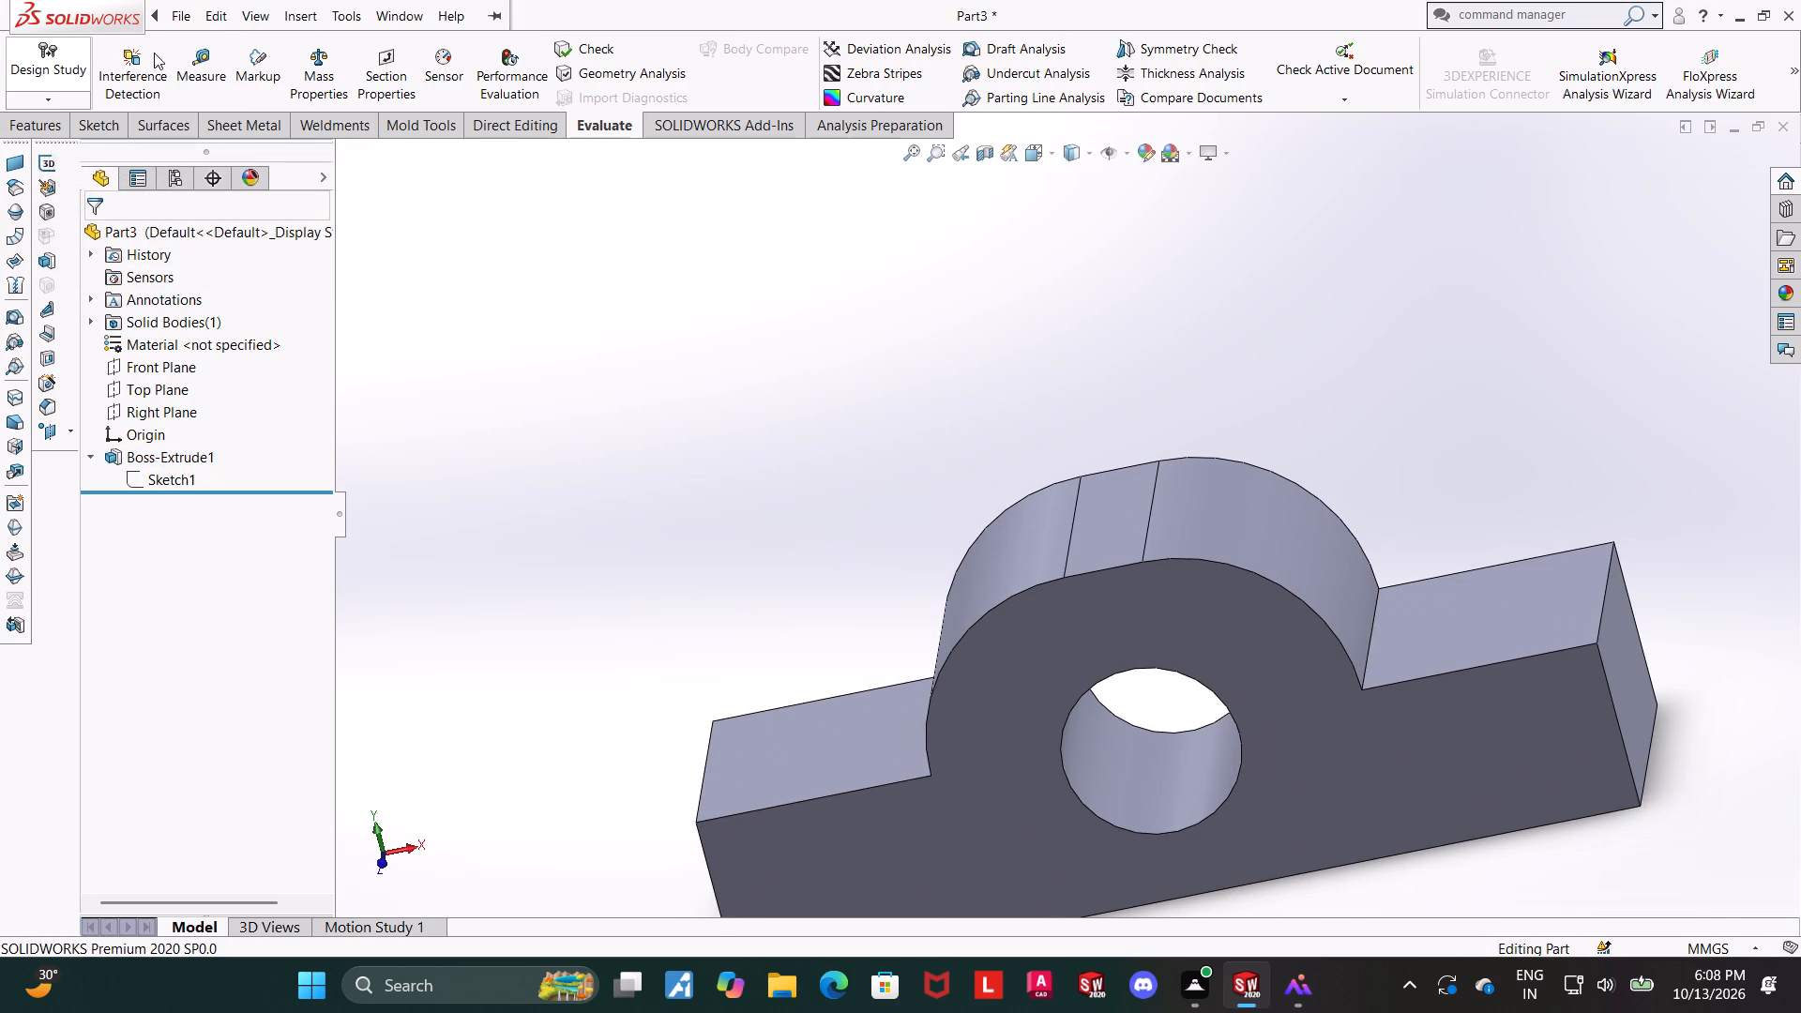
{"action": "left_click", "coordinate": [178, 60]}
{"action": "left_click", "coordinate": [1161, 792]}
{"action": "scroll", "coordinate": [1289, 748], "scroll_direction": "up", "scroll_amount": 4}
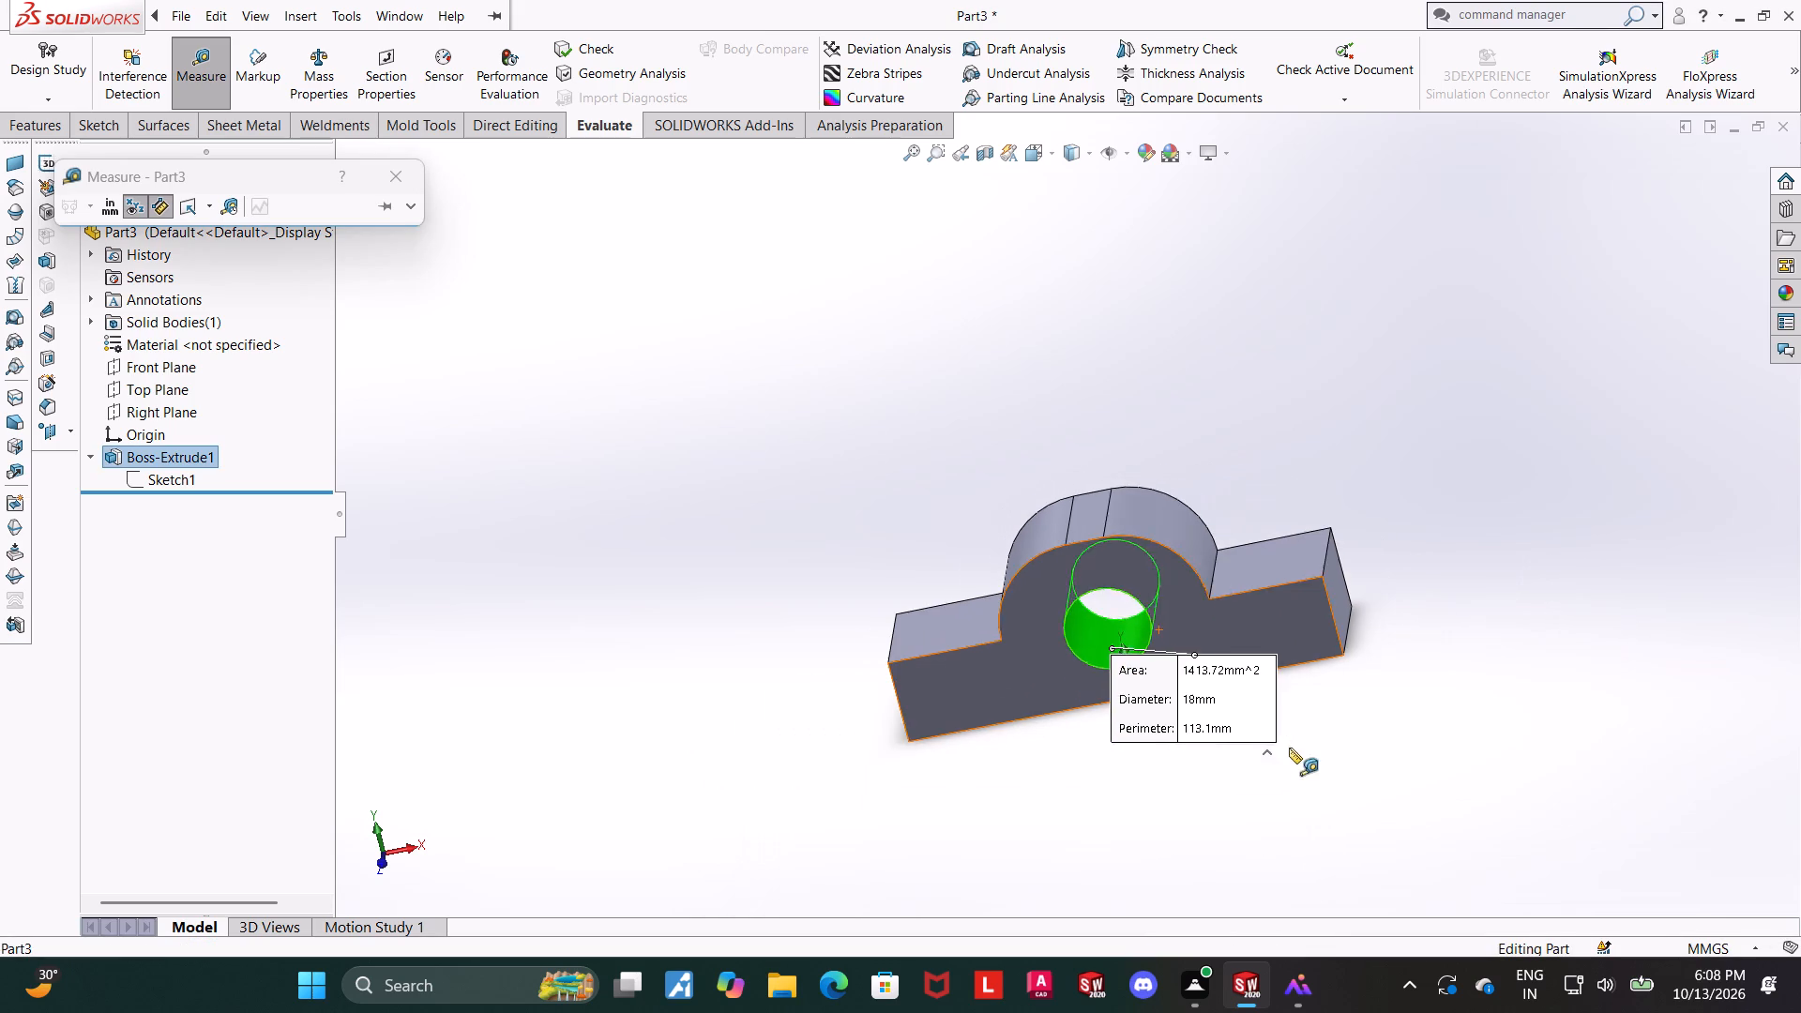
{"action": "key", "text": "Escape"}
{"action": "scroll", "coordinate": [1435, 667], "scroll_direction": "up", "scroll_amount": 1}
{"action": "left_click", "coordinate": [1515, 753]}
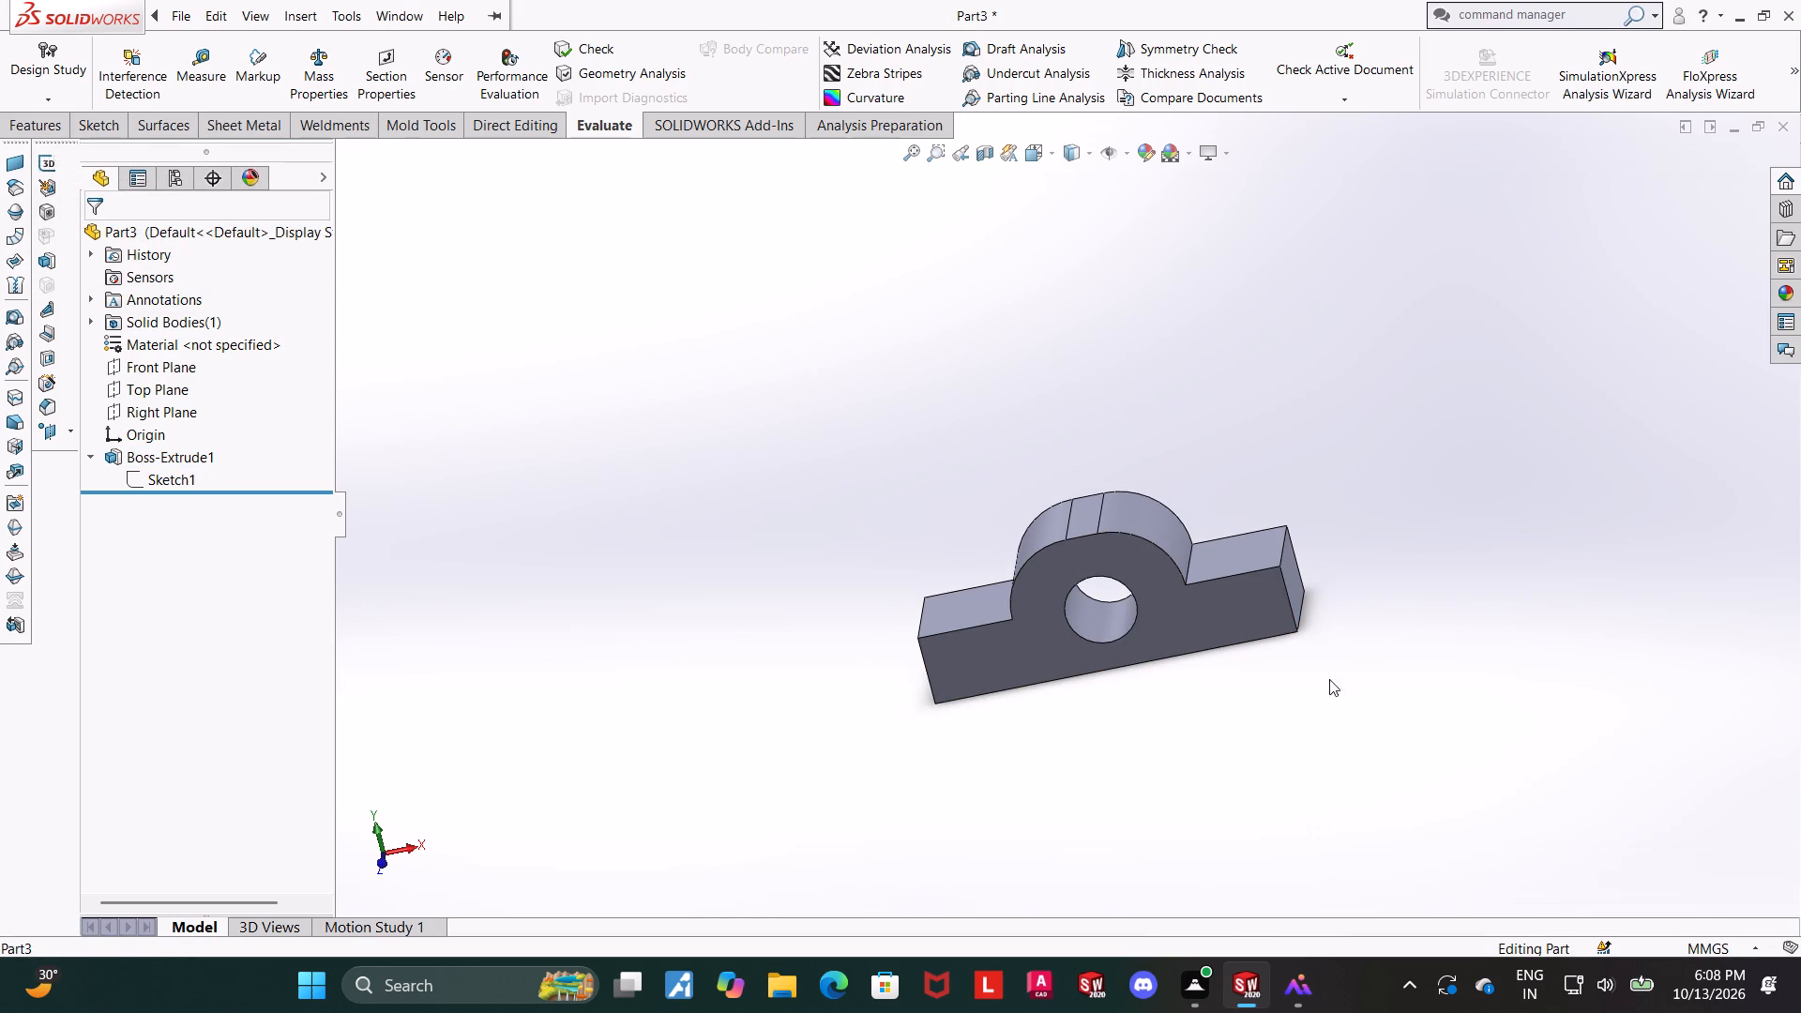
{"action": "key", "text": "Escape"}
Start a Hole Wizard hole from the top view, using ISO drill size Ø10.0 and the Up To Next end condition.
{"action": "left_click", "coordinate": [1037, 153]}
{"action": "left_click", "coordinate": [799, 473]}
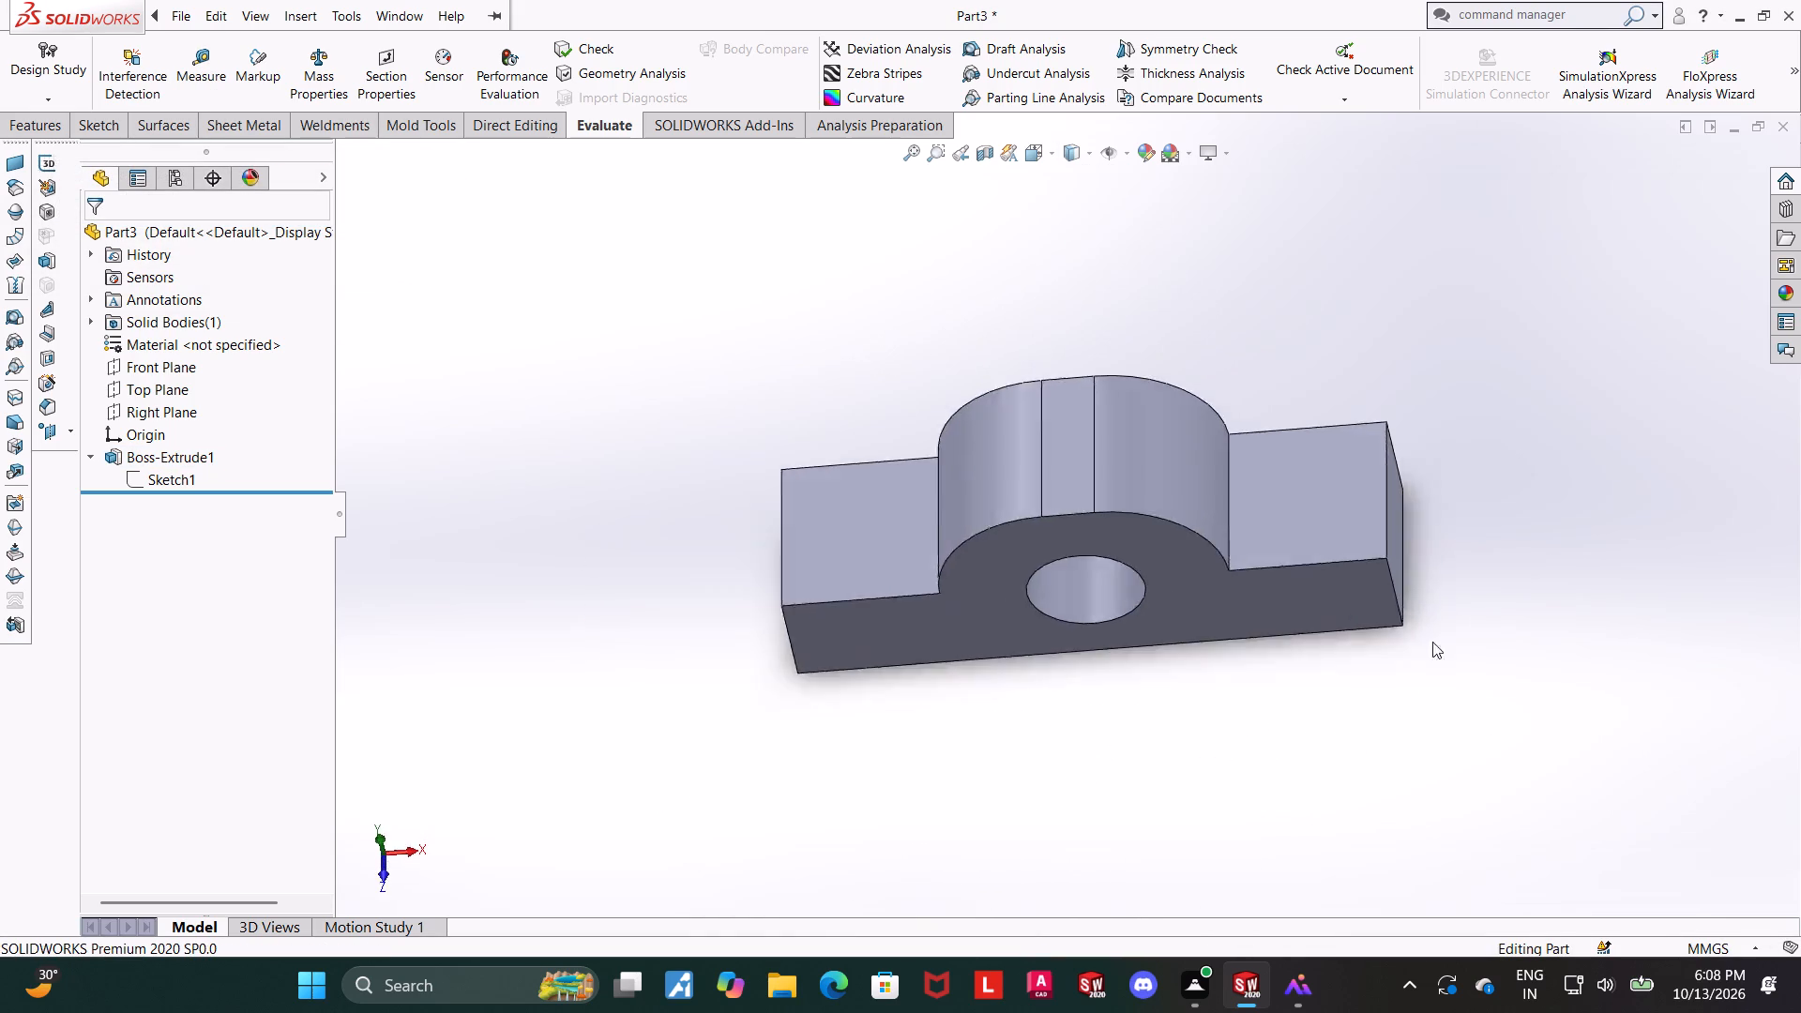
{"action": "scroll", "coordinate": [1460, 687], "scroll_direction": "up", "scroll_amount": 1}
{"action": "scroll", "coordinate": [1354, 560], "scroll_direction": "down", "scroll_amount": 2}
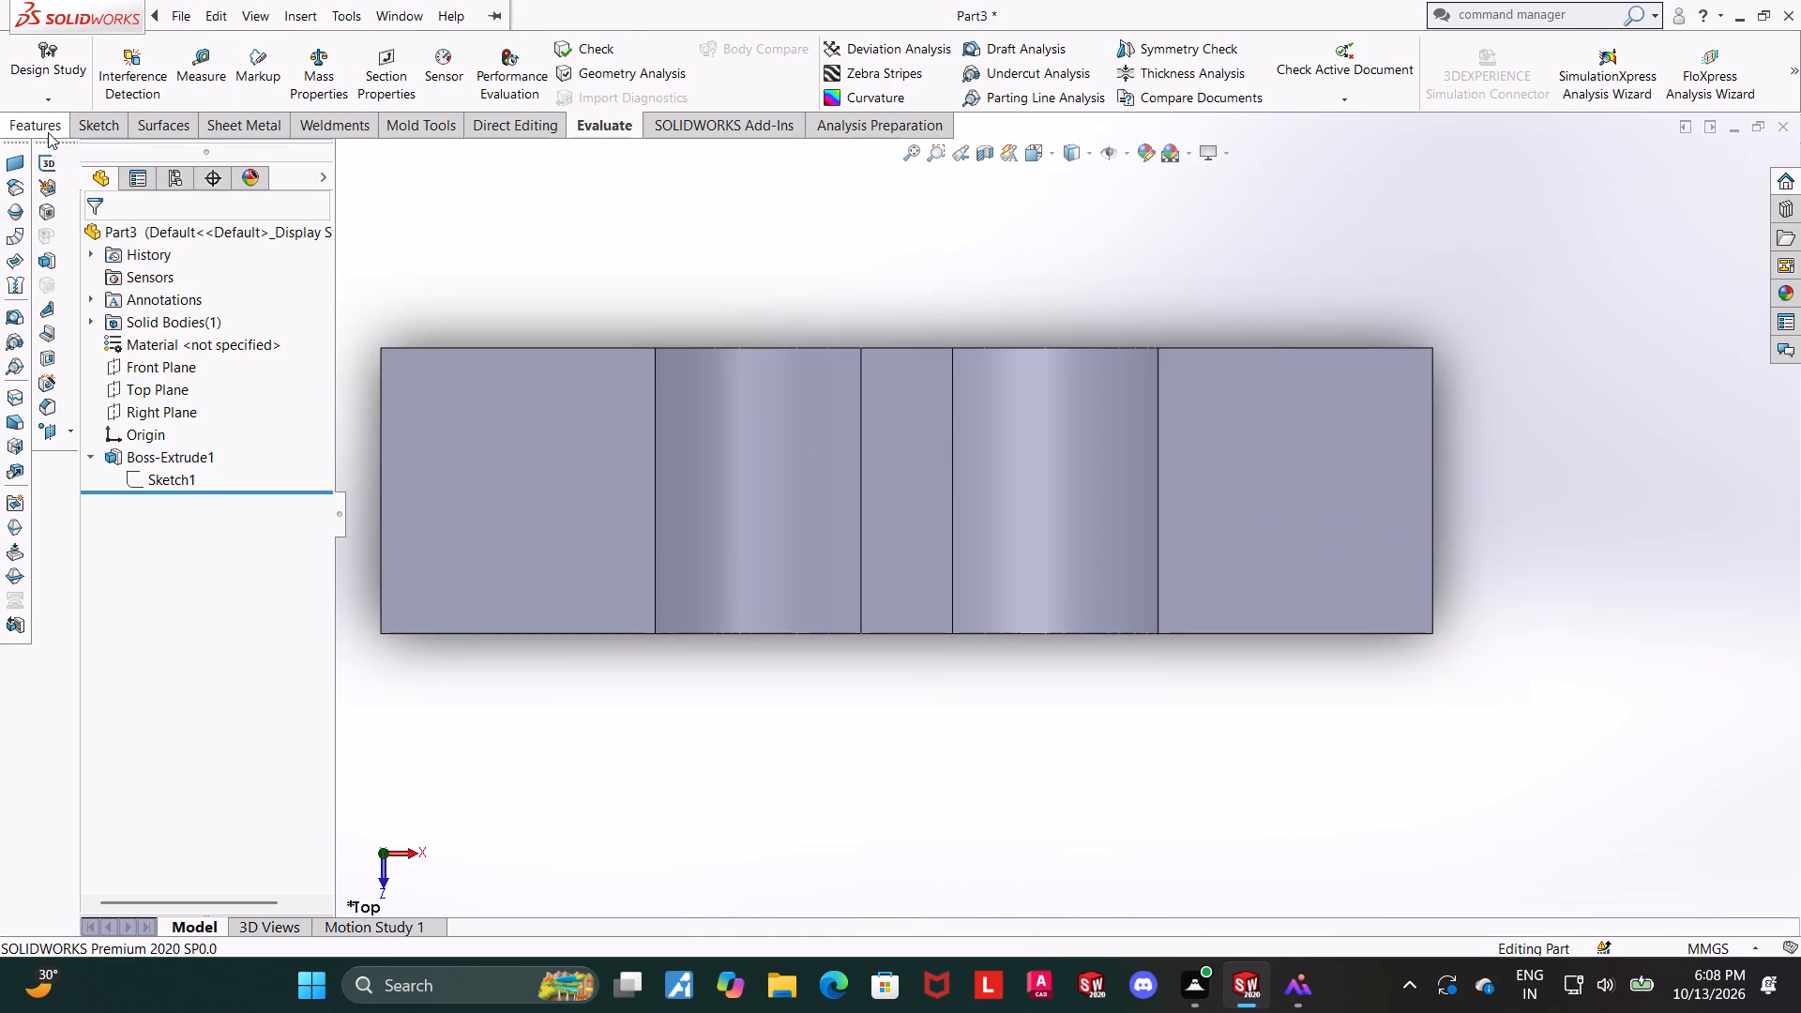
{"action": "left_click", "coordinate": [48, 132]}
{"action": "left_click", "coordinate": [369, 53]}
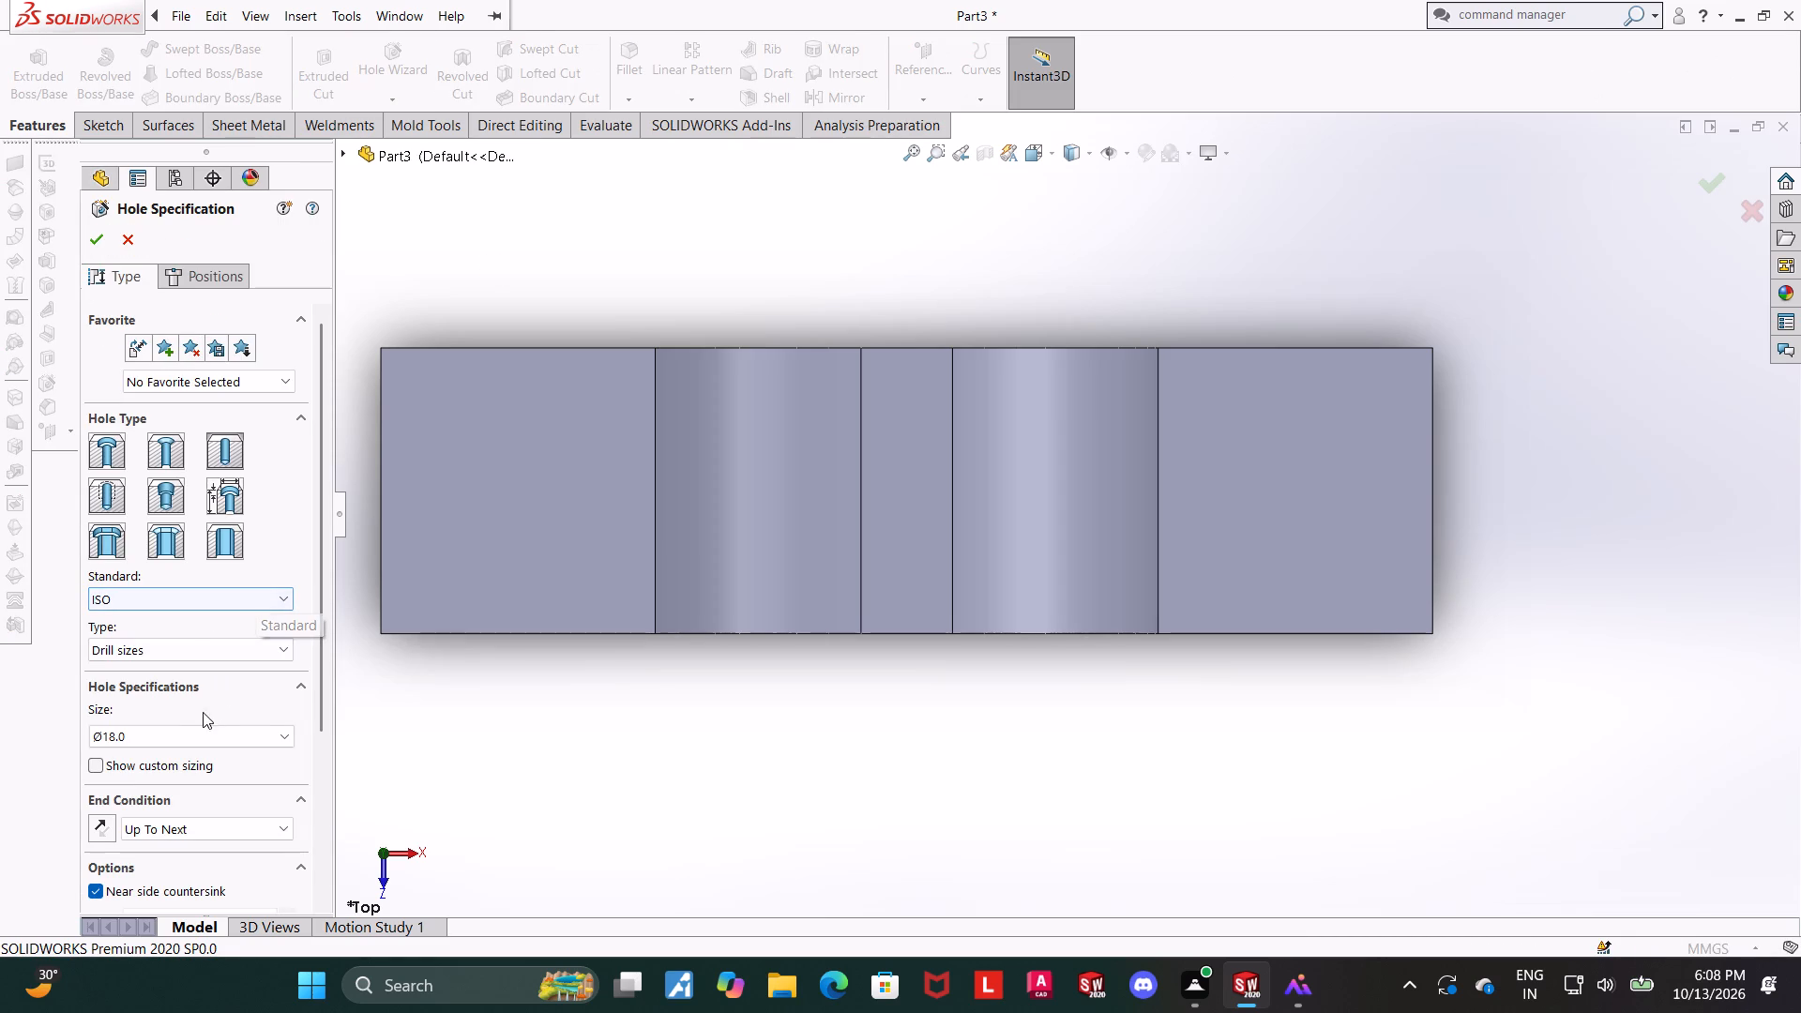
{"action": "left_click", "coordinate": [150, 740]}
{"action": "scroll", "coordinate": [140, 813], "scroll_direction": "up", "scroll_amount": 6}
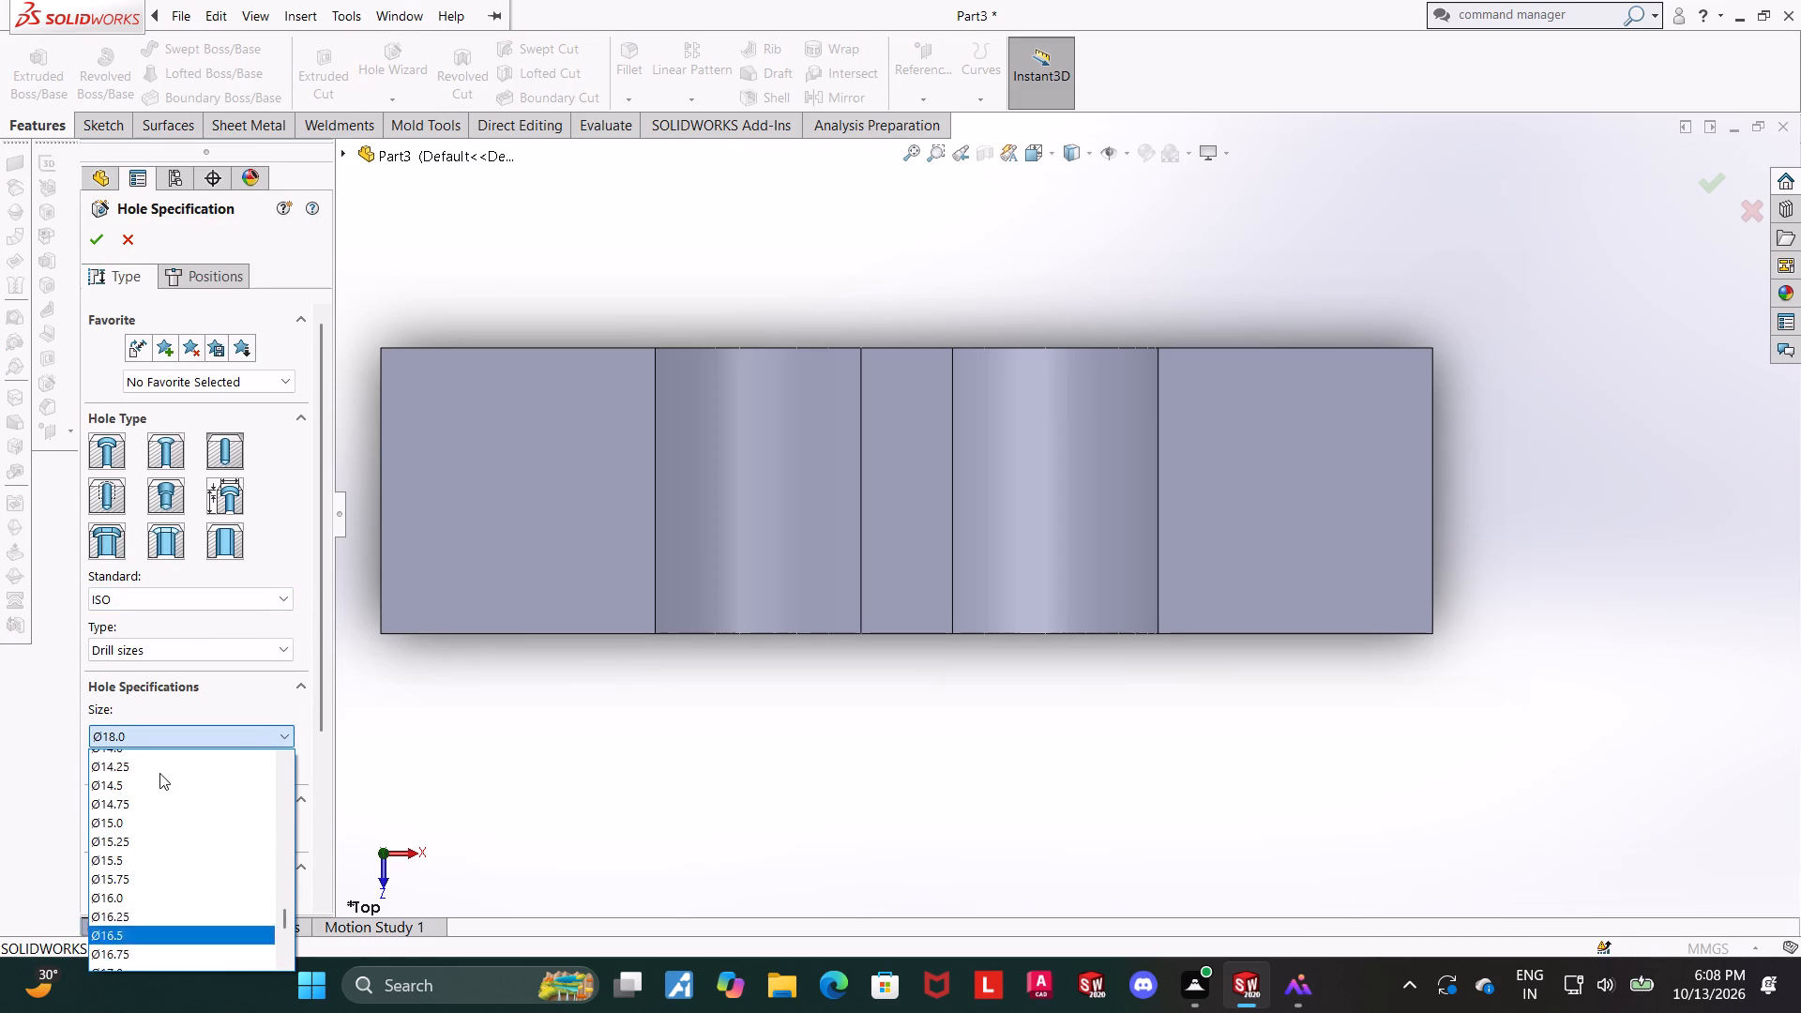
{"action": "scroll", "coordinate": [144, 794], "scroll_direction": "up", "scroll_amount": 5}
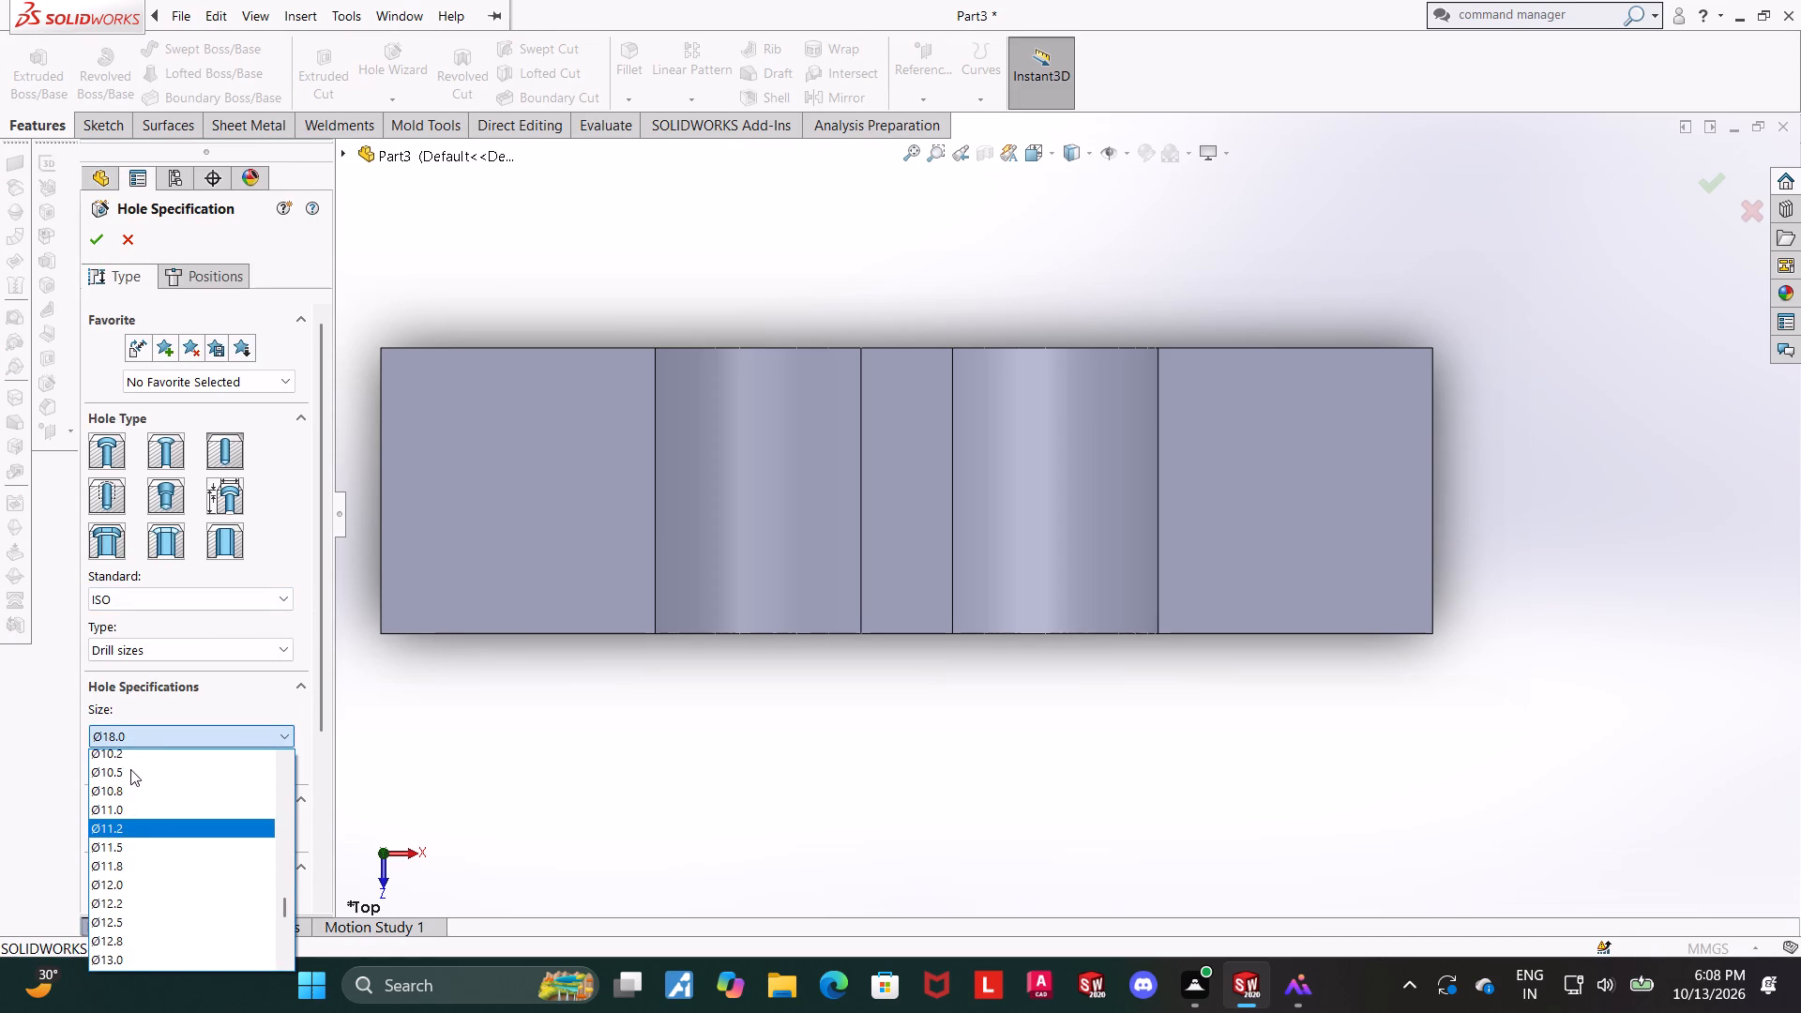
{"action": "left_click", "coordinate": [129, 797]}
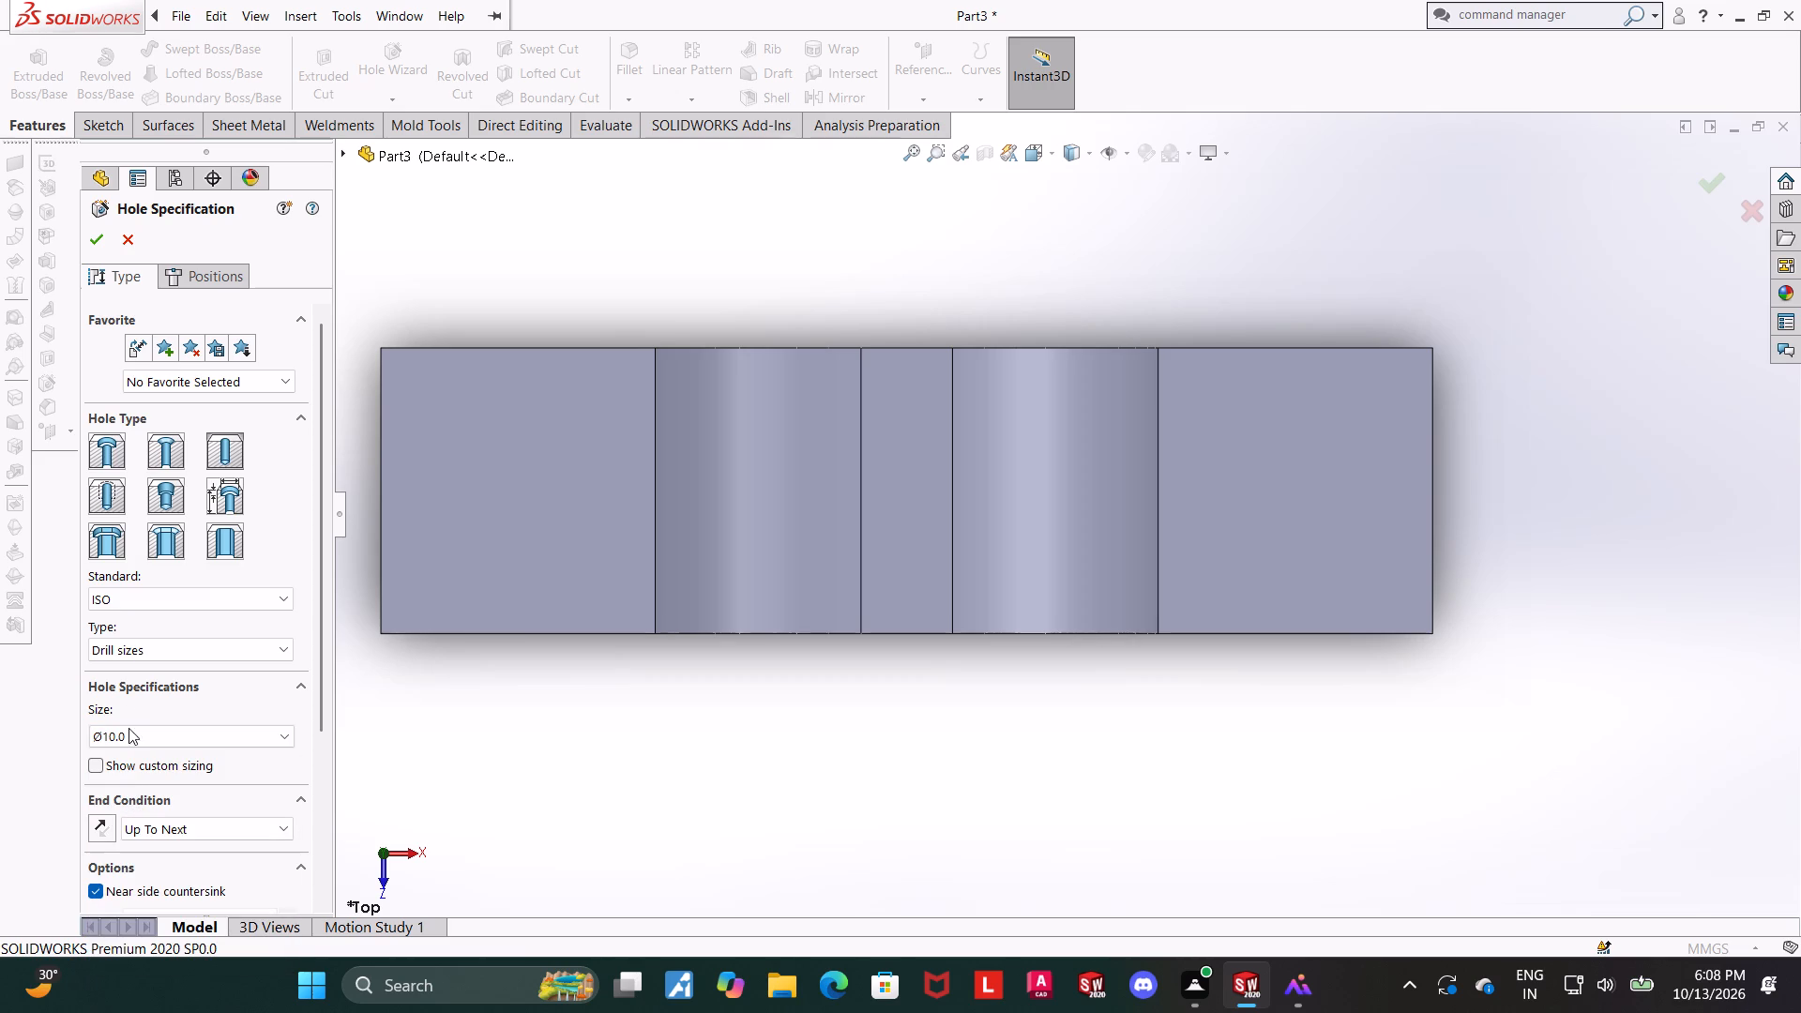
{"action": "left_click", "coordinate": [155, 822]}
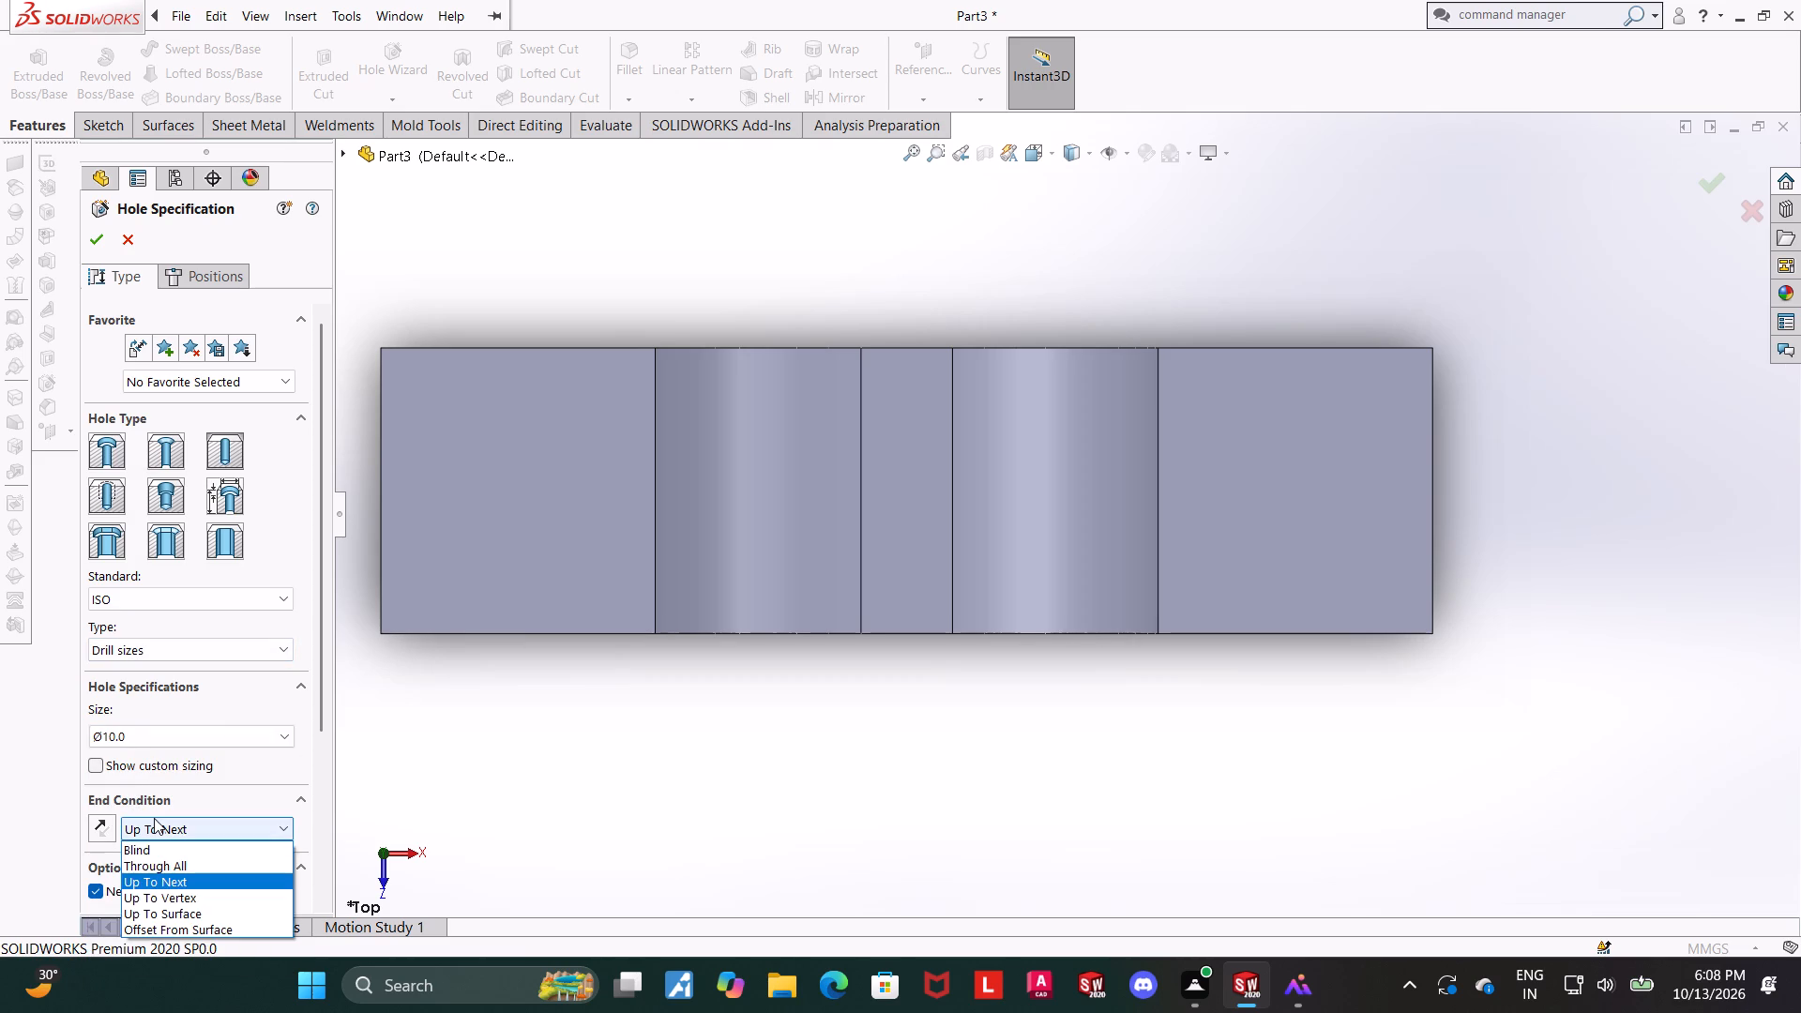
{"action": "left_click", "coordinate": [154, 818]}
{"action": "left_click", "coordinate": [466, 840]}
{"action": "left_click_drag", "start_coordinate": [324, 703], "coordinate": [315, 801]}
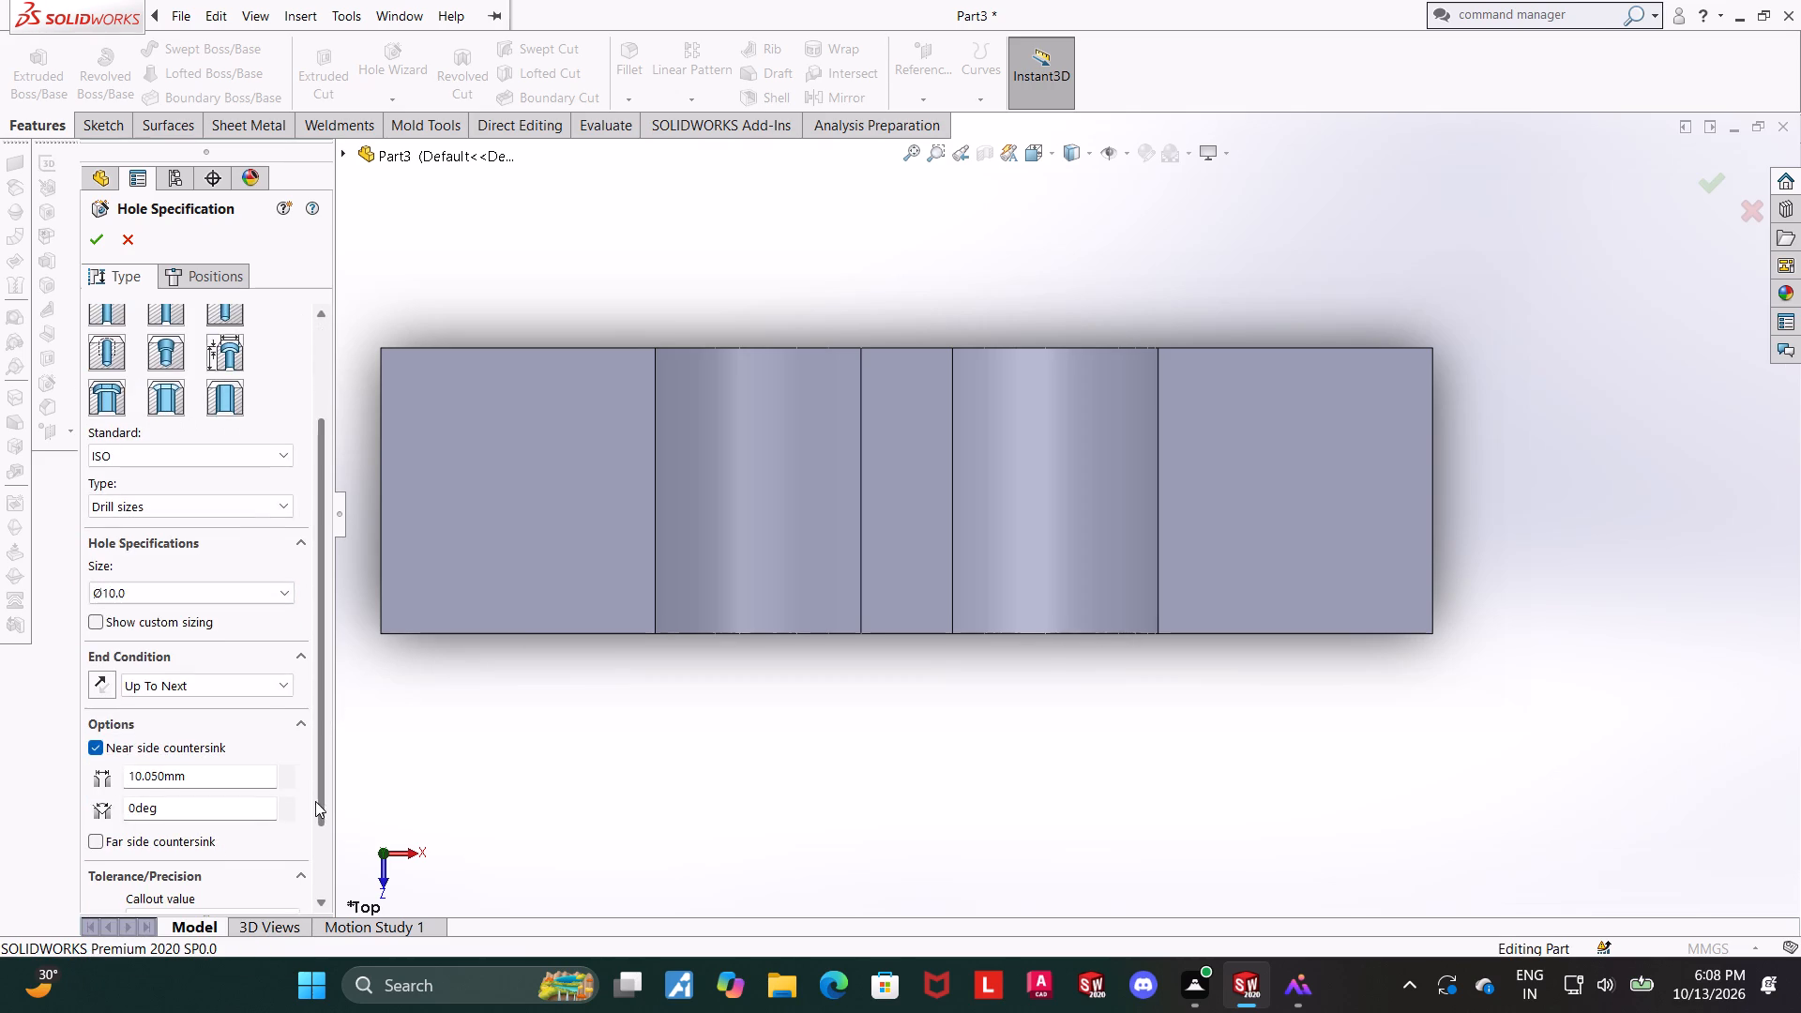
{"action": "left_click_drag", "start_coordinate": [315, 801], "coordinate": [315, 802]}
Place one hole on each flat shoulder using a 3D sketch, about 13 mm and 12 mm from the left and right ends.
{"action": "left_click", "coordinate": [219, 269]}
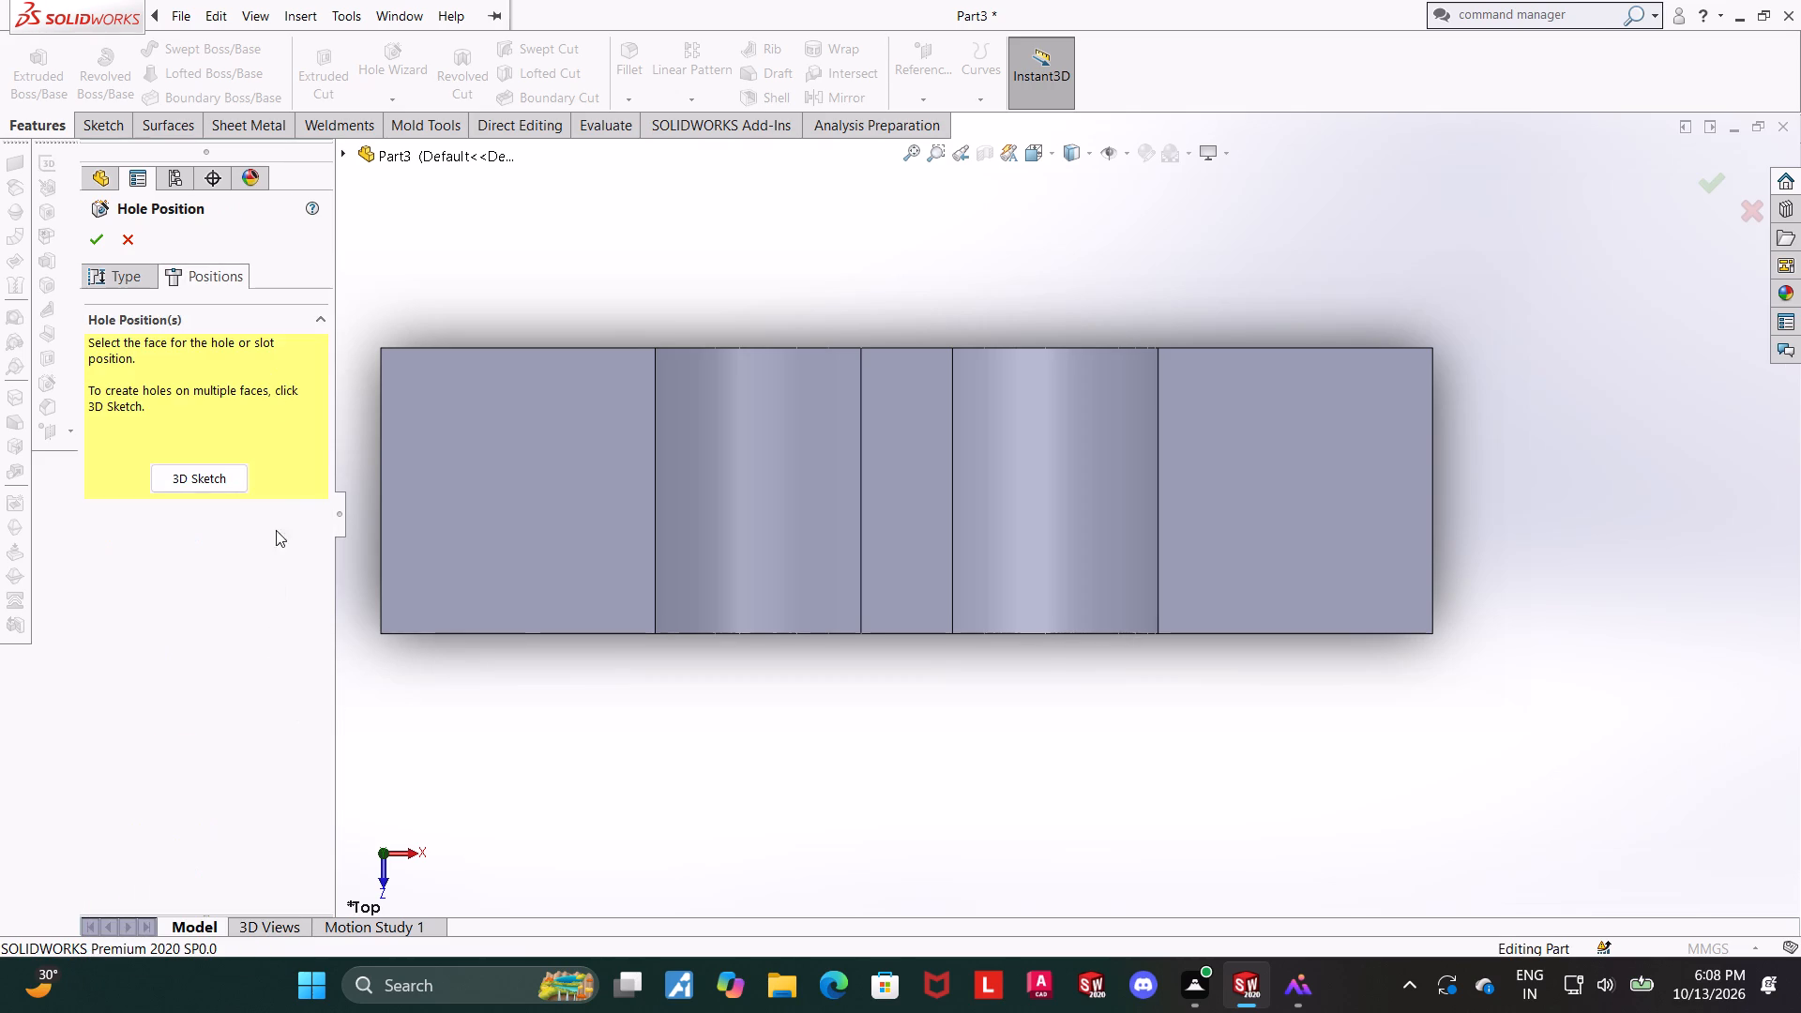
{"action": "left_click", "coordinate": [188, 475]}
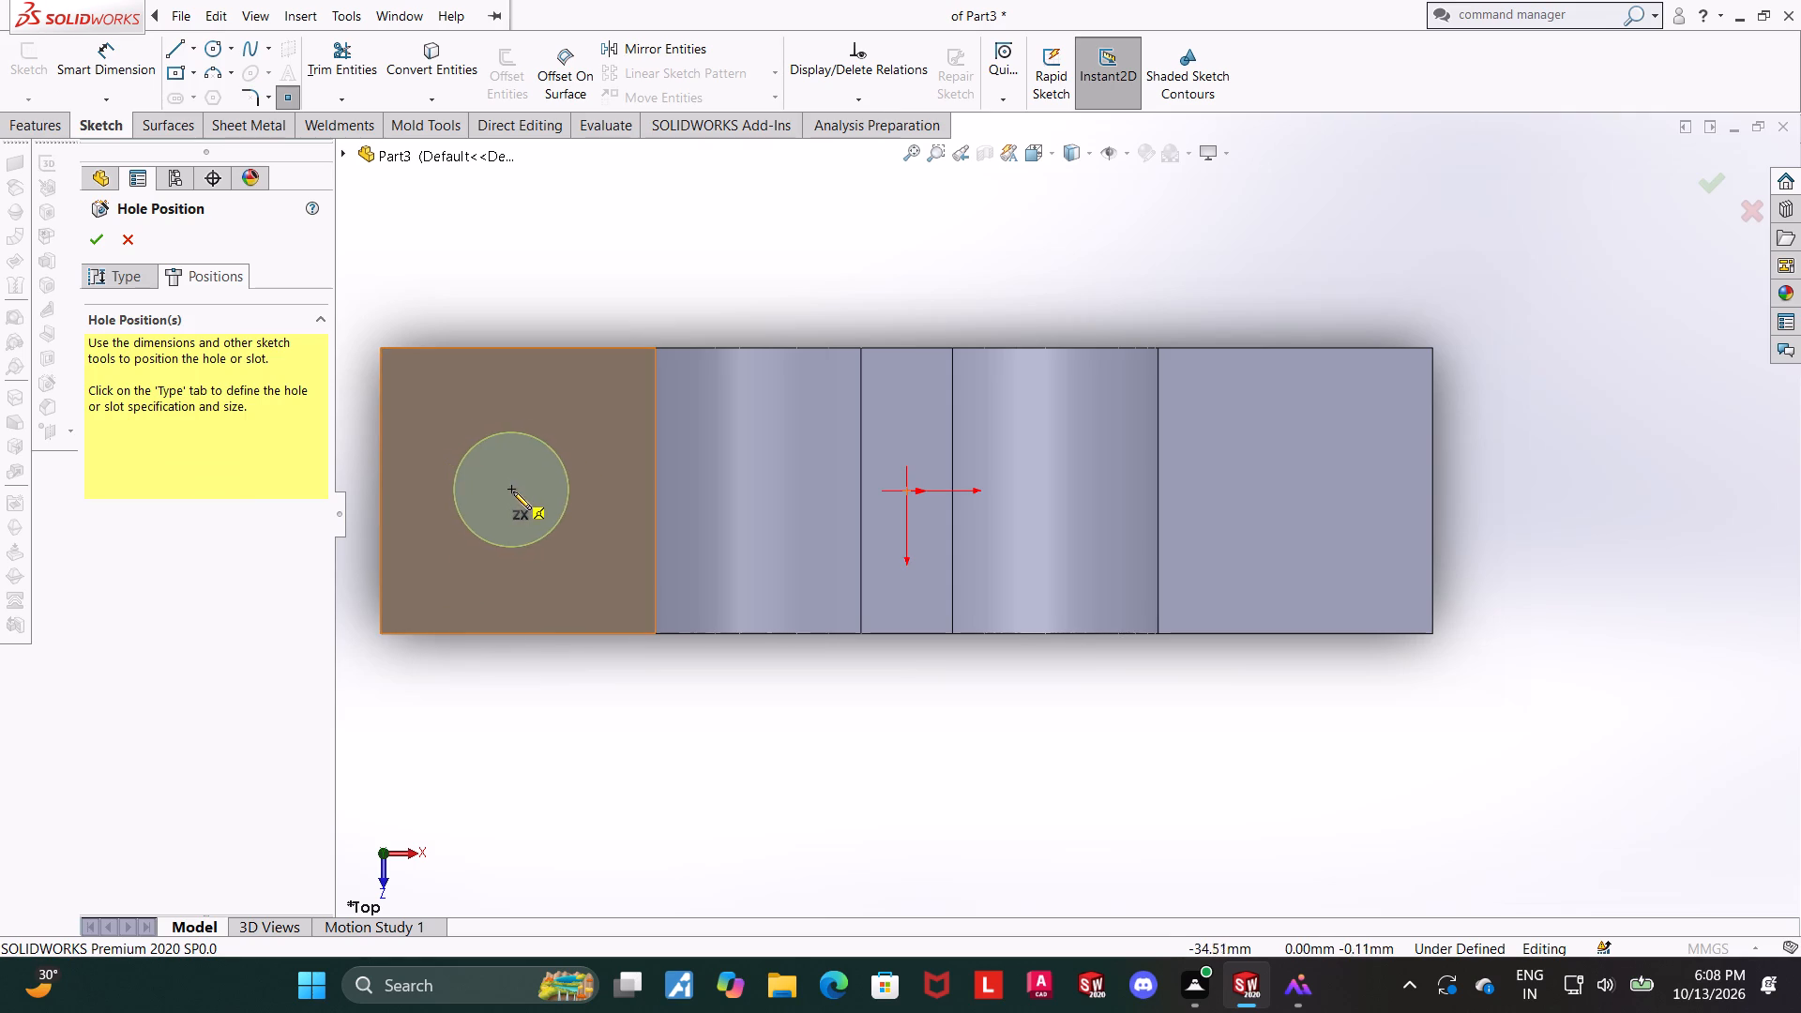
{"action": "middle_click_drag", "start_coordinate": [517, 482], "coordinate": [517, 406]}
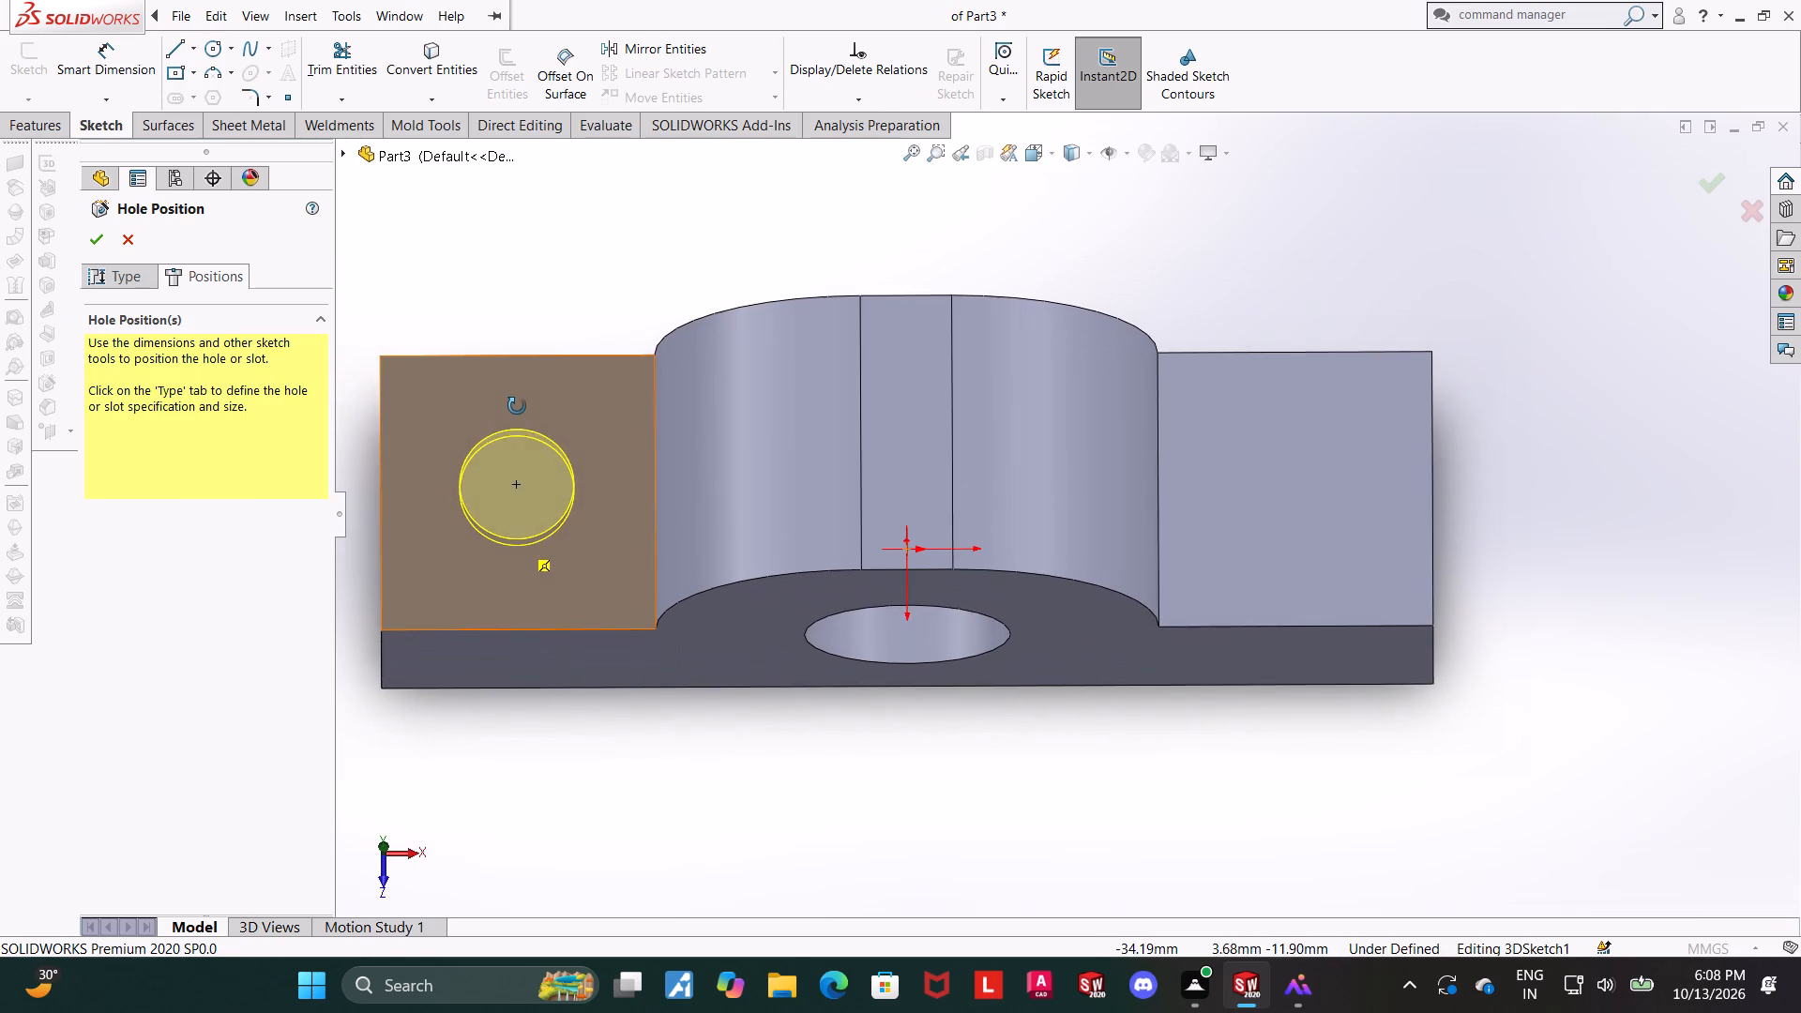
{"action": "middle_click_drag", "start_coordinate": [517, 406], "coordinate": [518, 406]}
{"action": "left_click", "coordinate": [527, 473]}
{"action": "left_click", "coordinate": [1294, 479]}
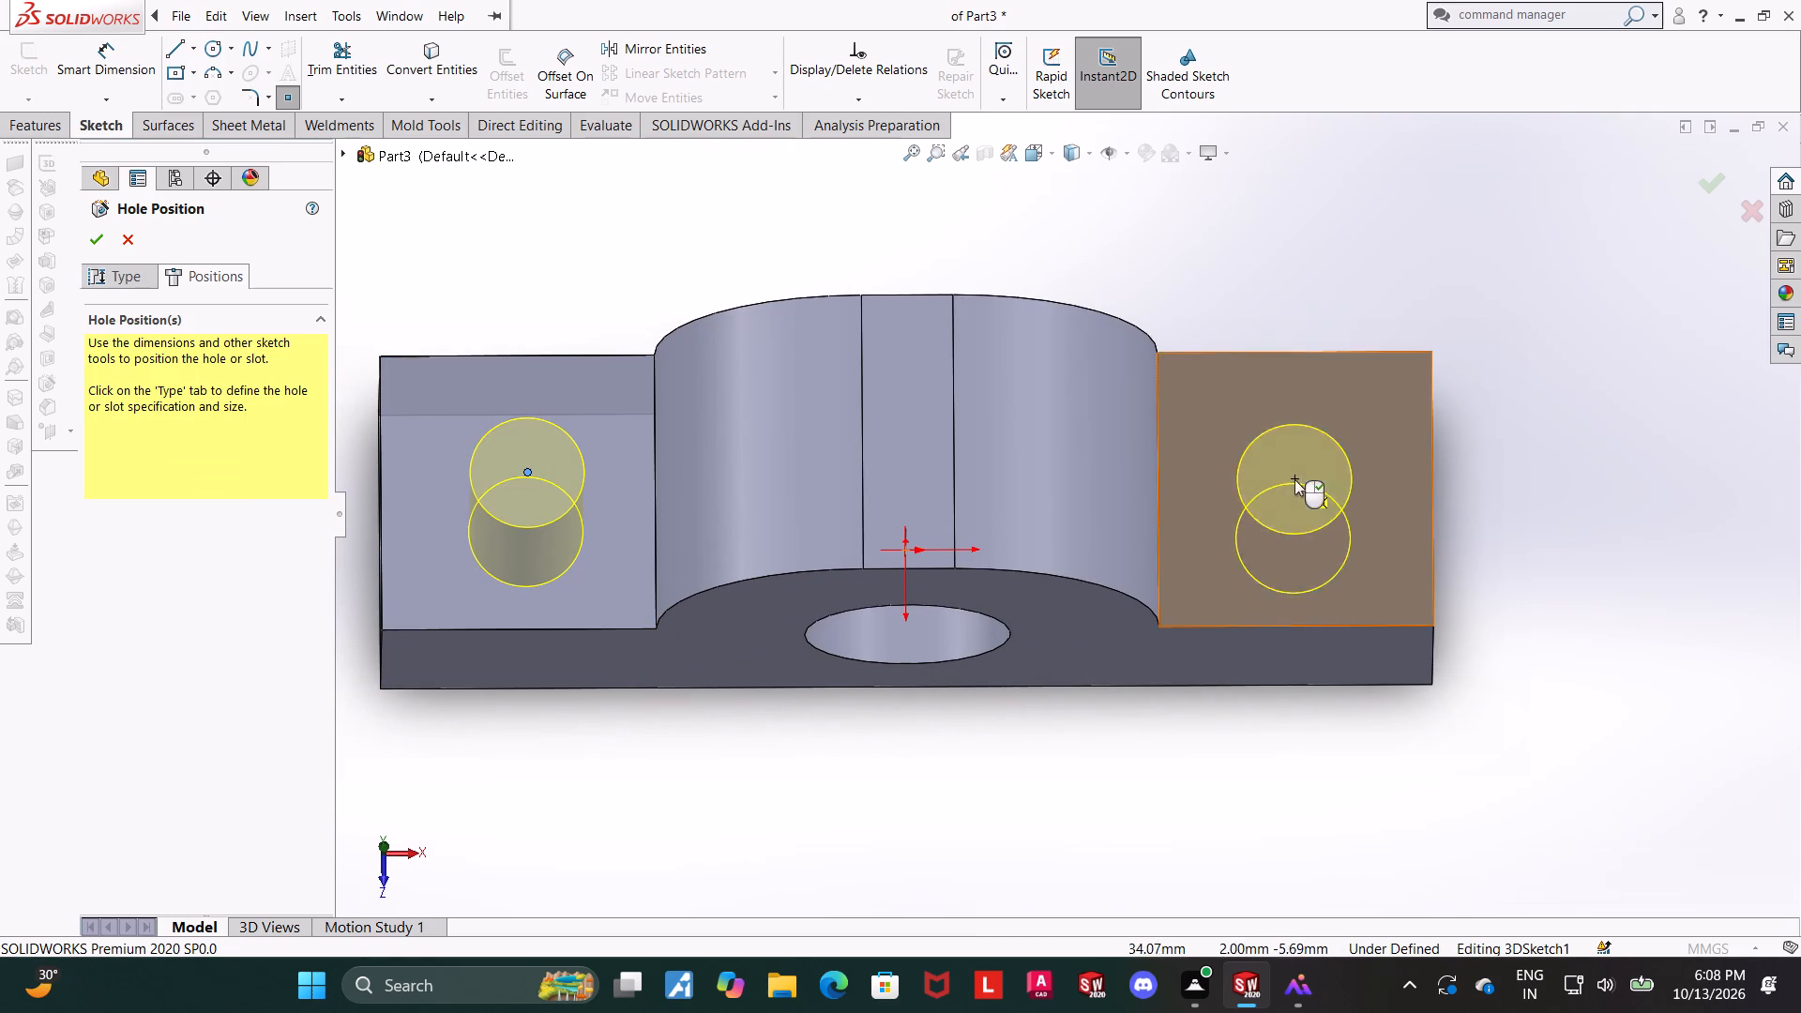
{"action": "key", "text": "Escape"}
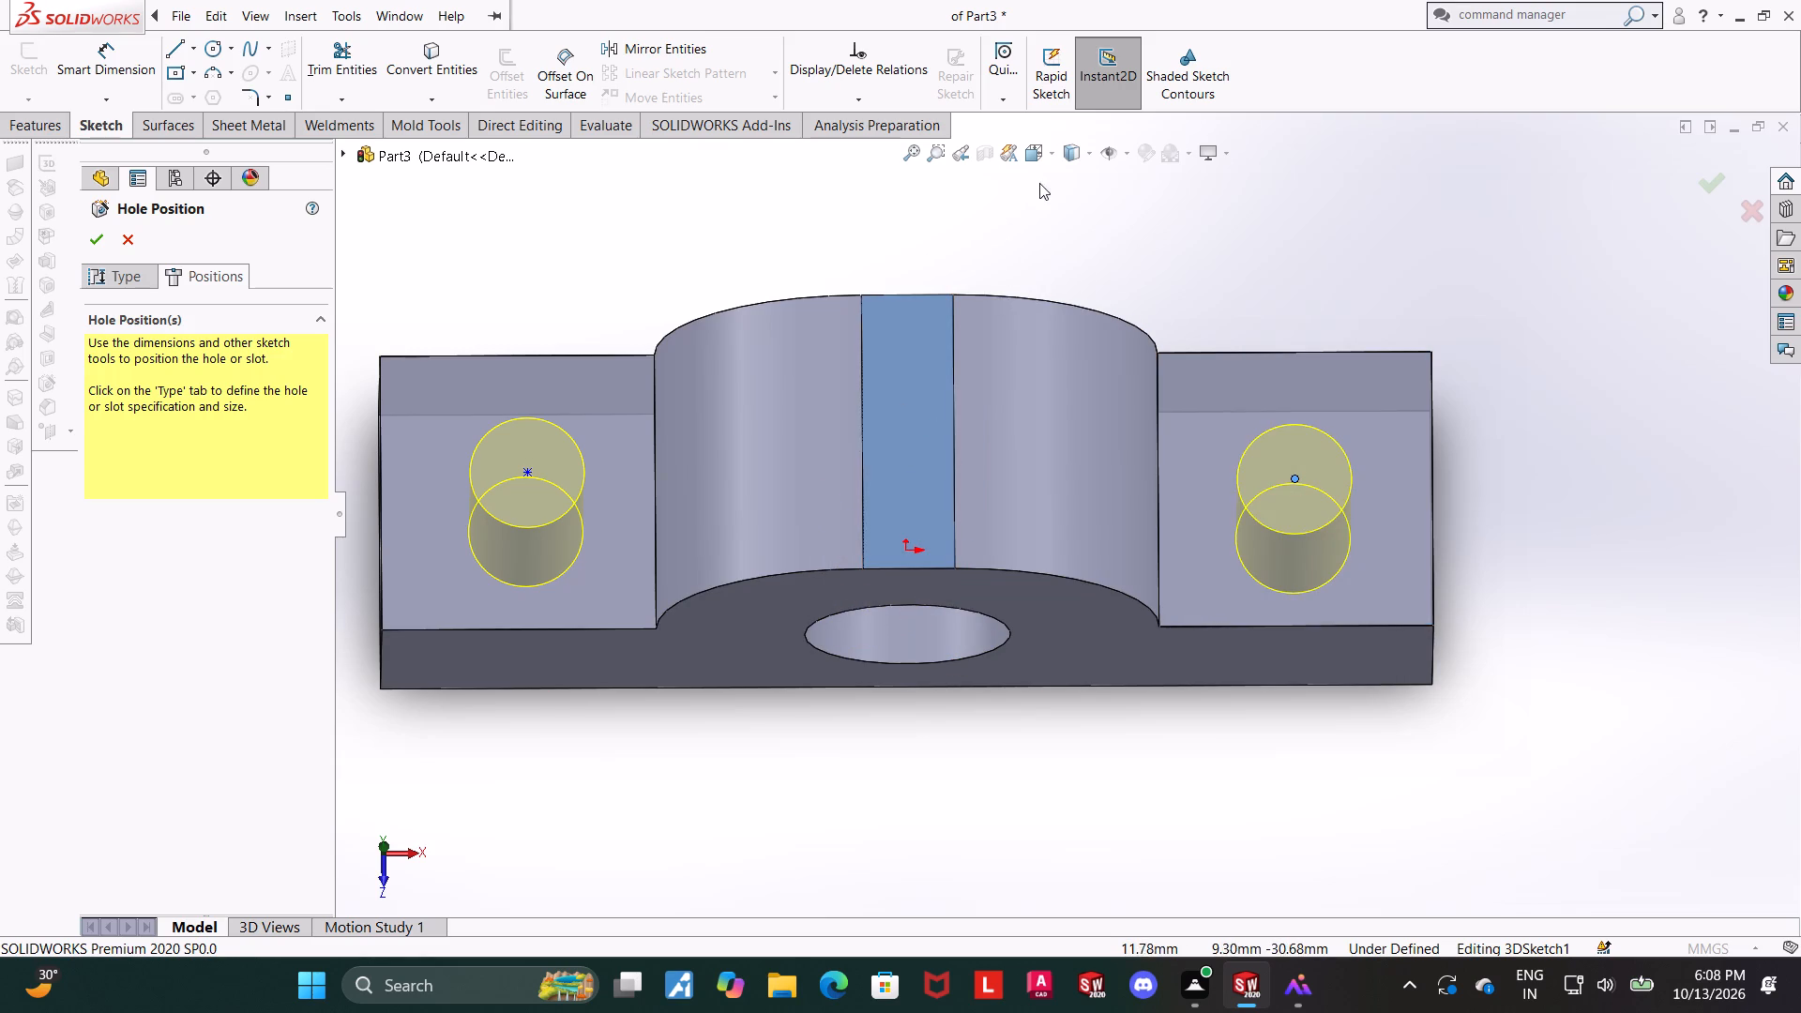
Dimension the left hole's centre 14 mm from the block's left end edge in the top view.
{"action": "left_click", "coordinate": [1028, 157]}
{"action": "left_click", "coordinate": [831, 493]}
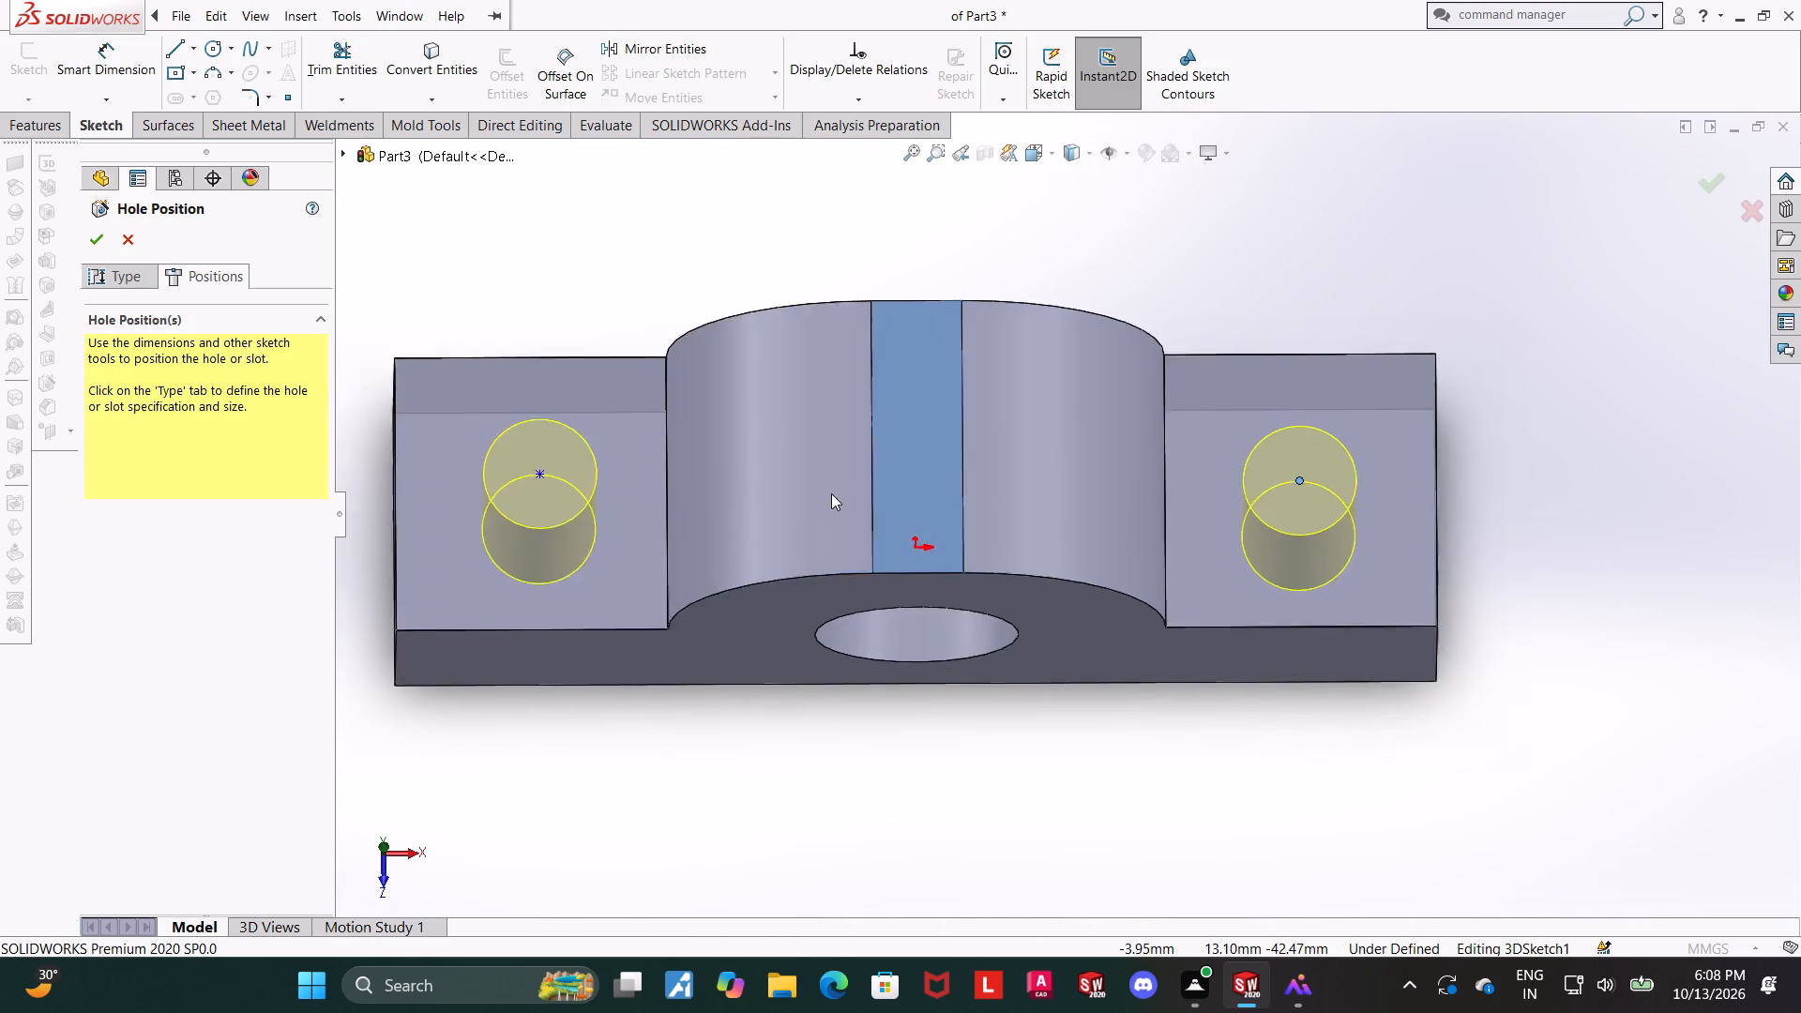
{"action": "left_click", "coordinate": [114, 71]}
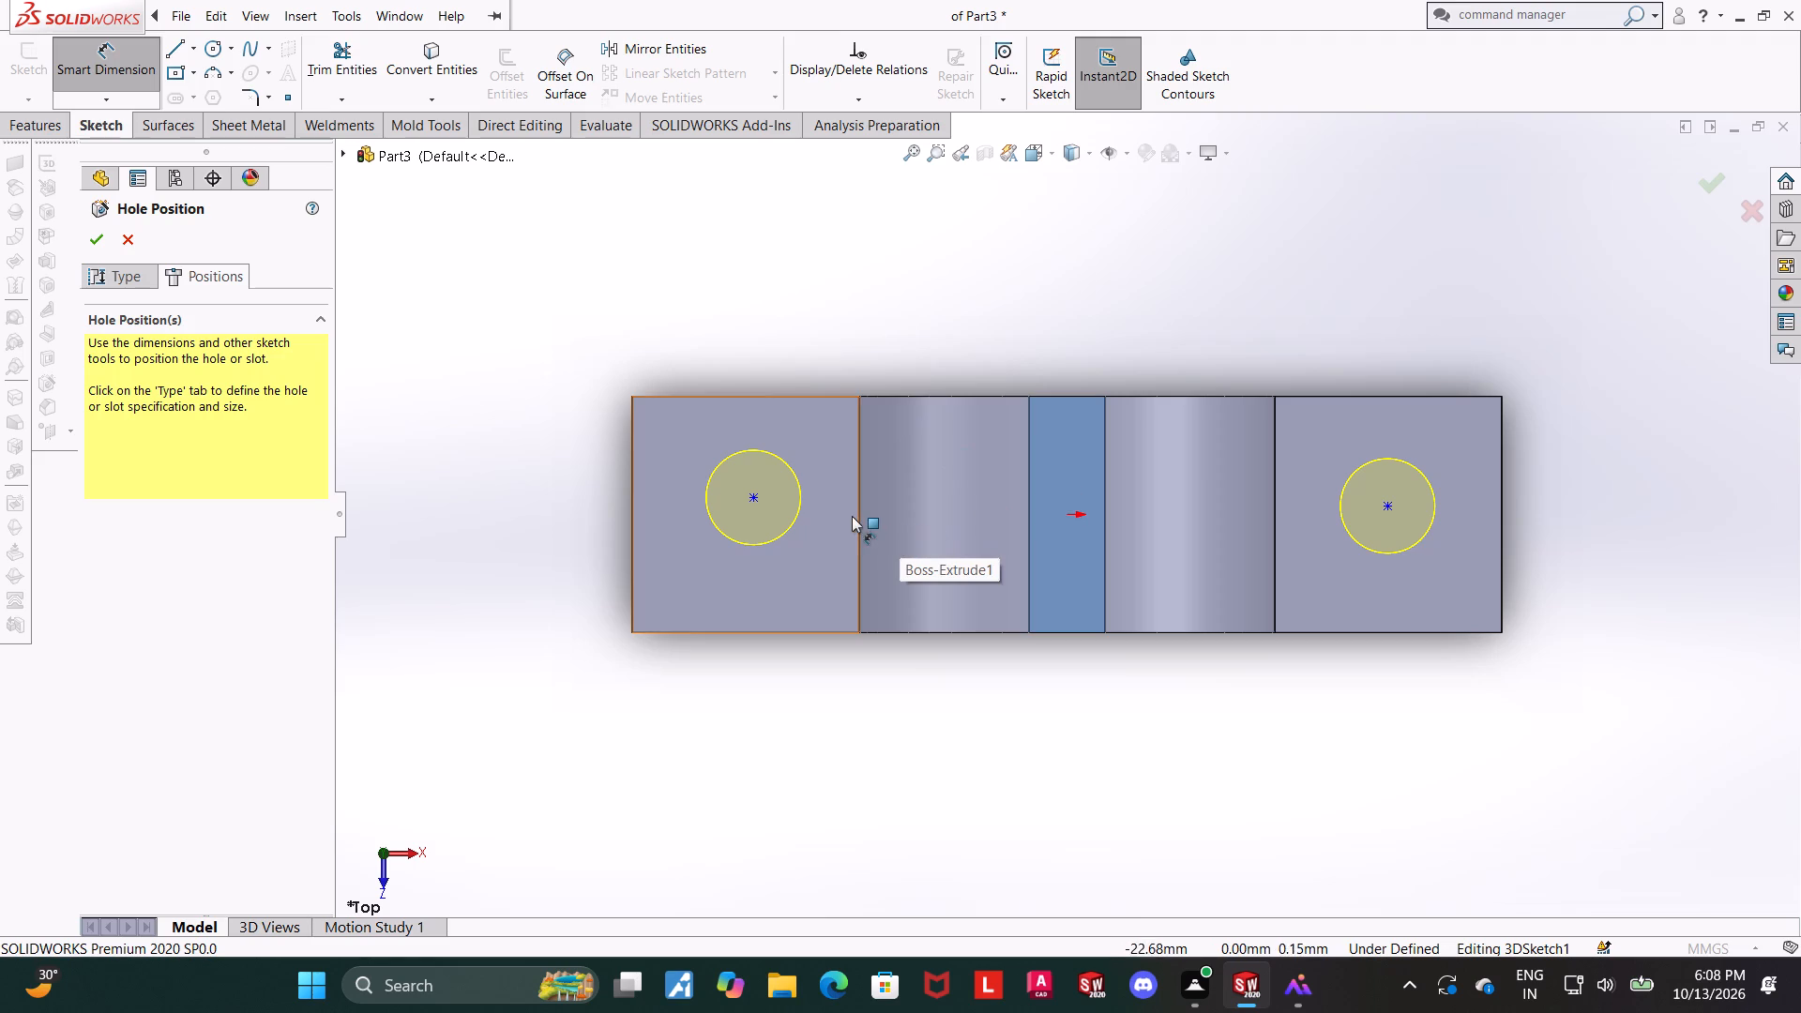
{"action": "left_click", "coordinate": [752, 497]}
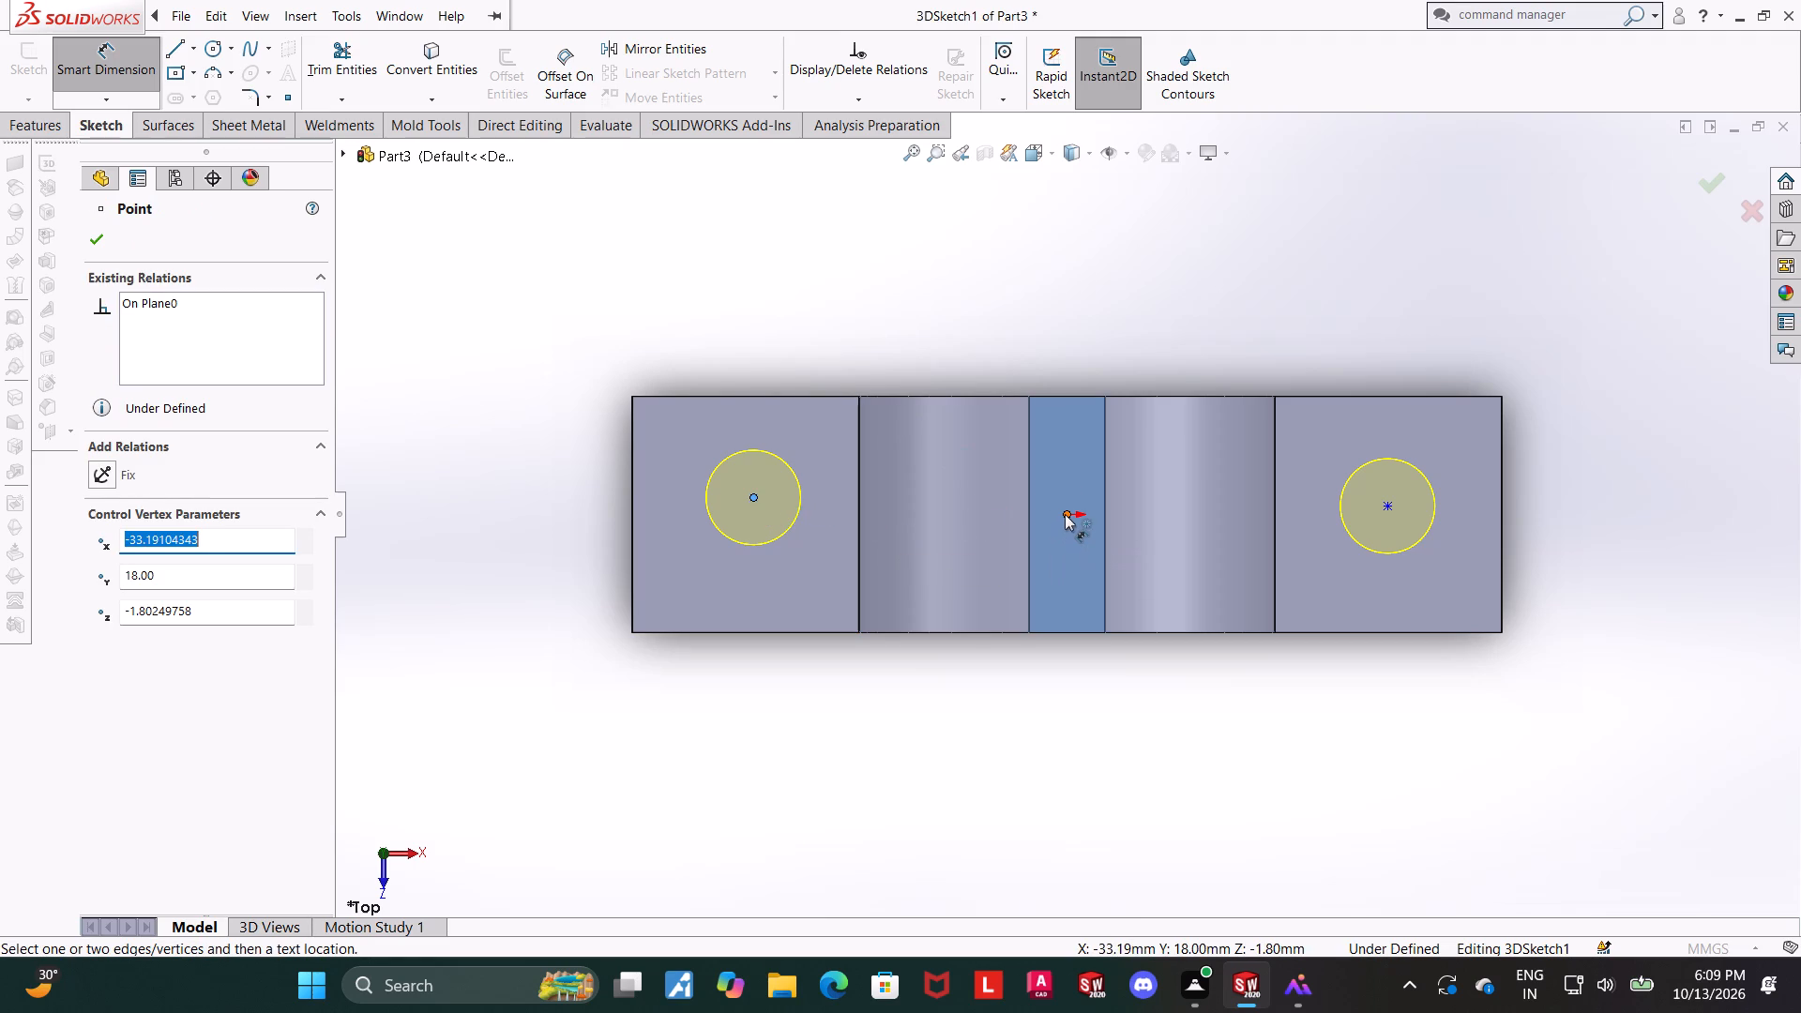
{"action": "left_click", "coordinate": [632, 500]}
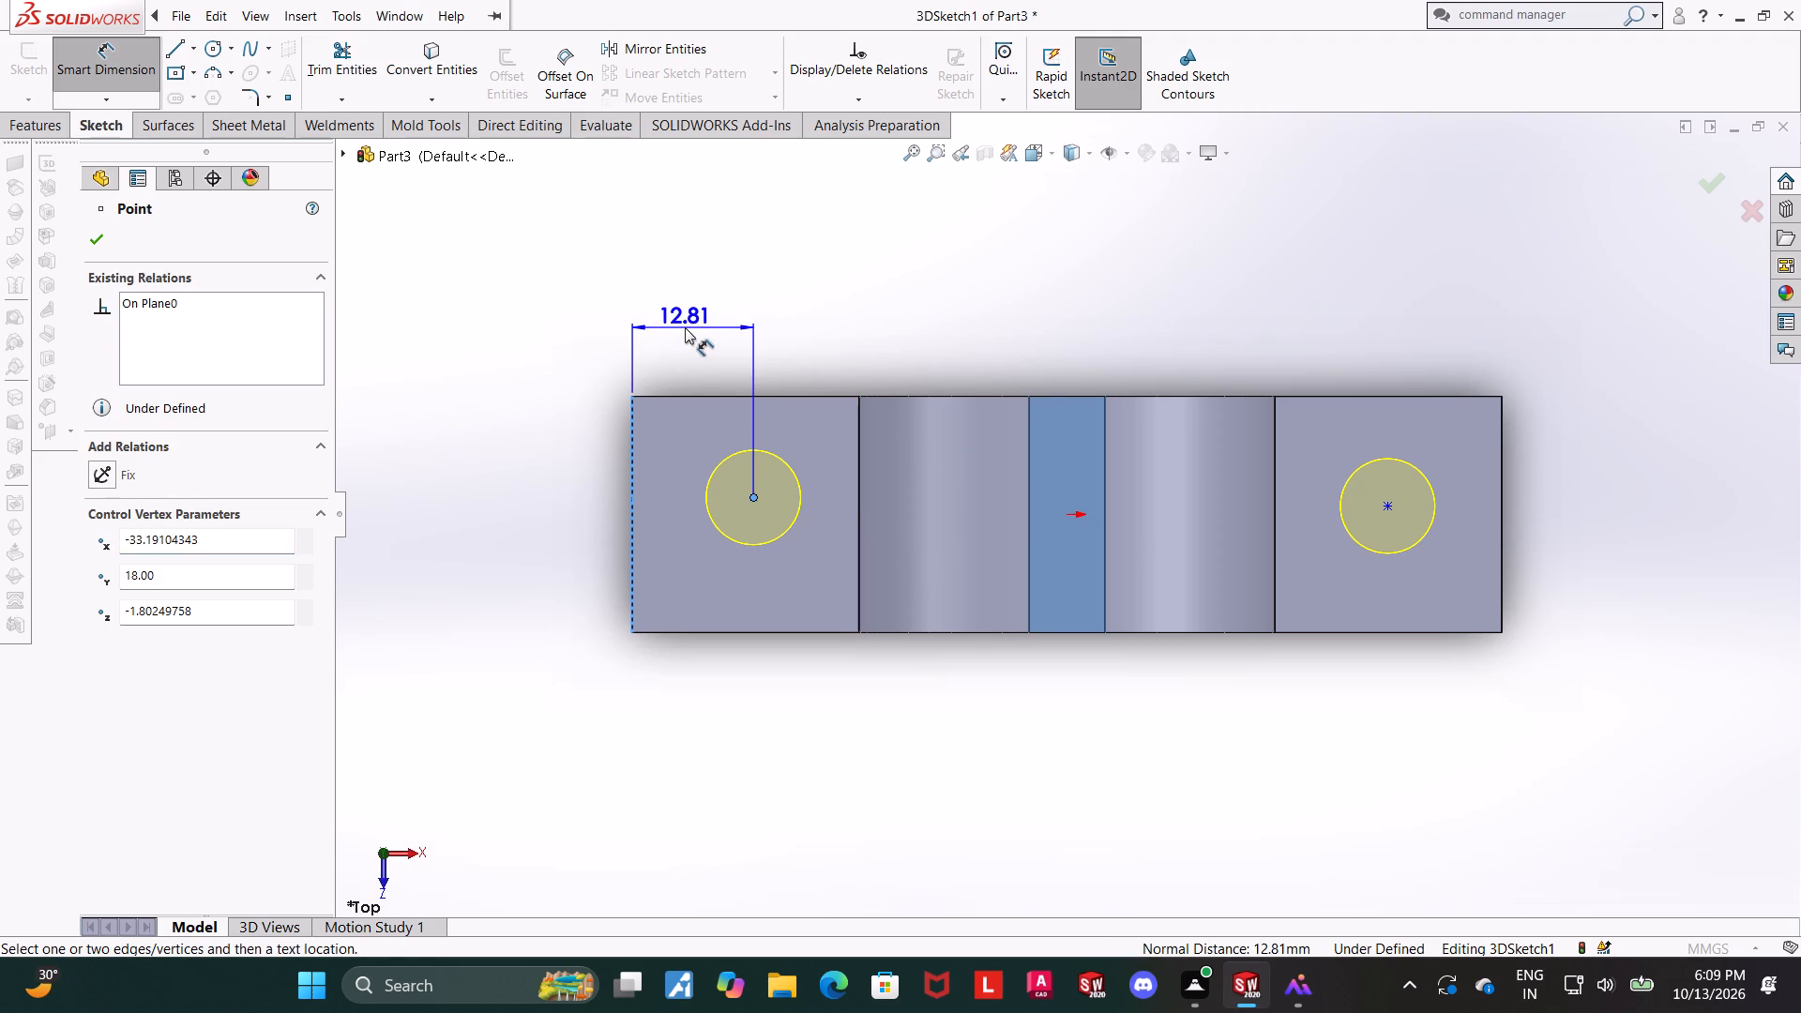
{"action": "left_click", "coordinate": [685, 327]}
{"action": "type", "text": "14"}
{"action": "key", "text": "Return"}
{"action": "key", "text": "Escape"}
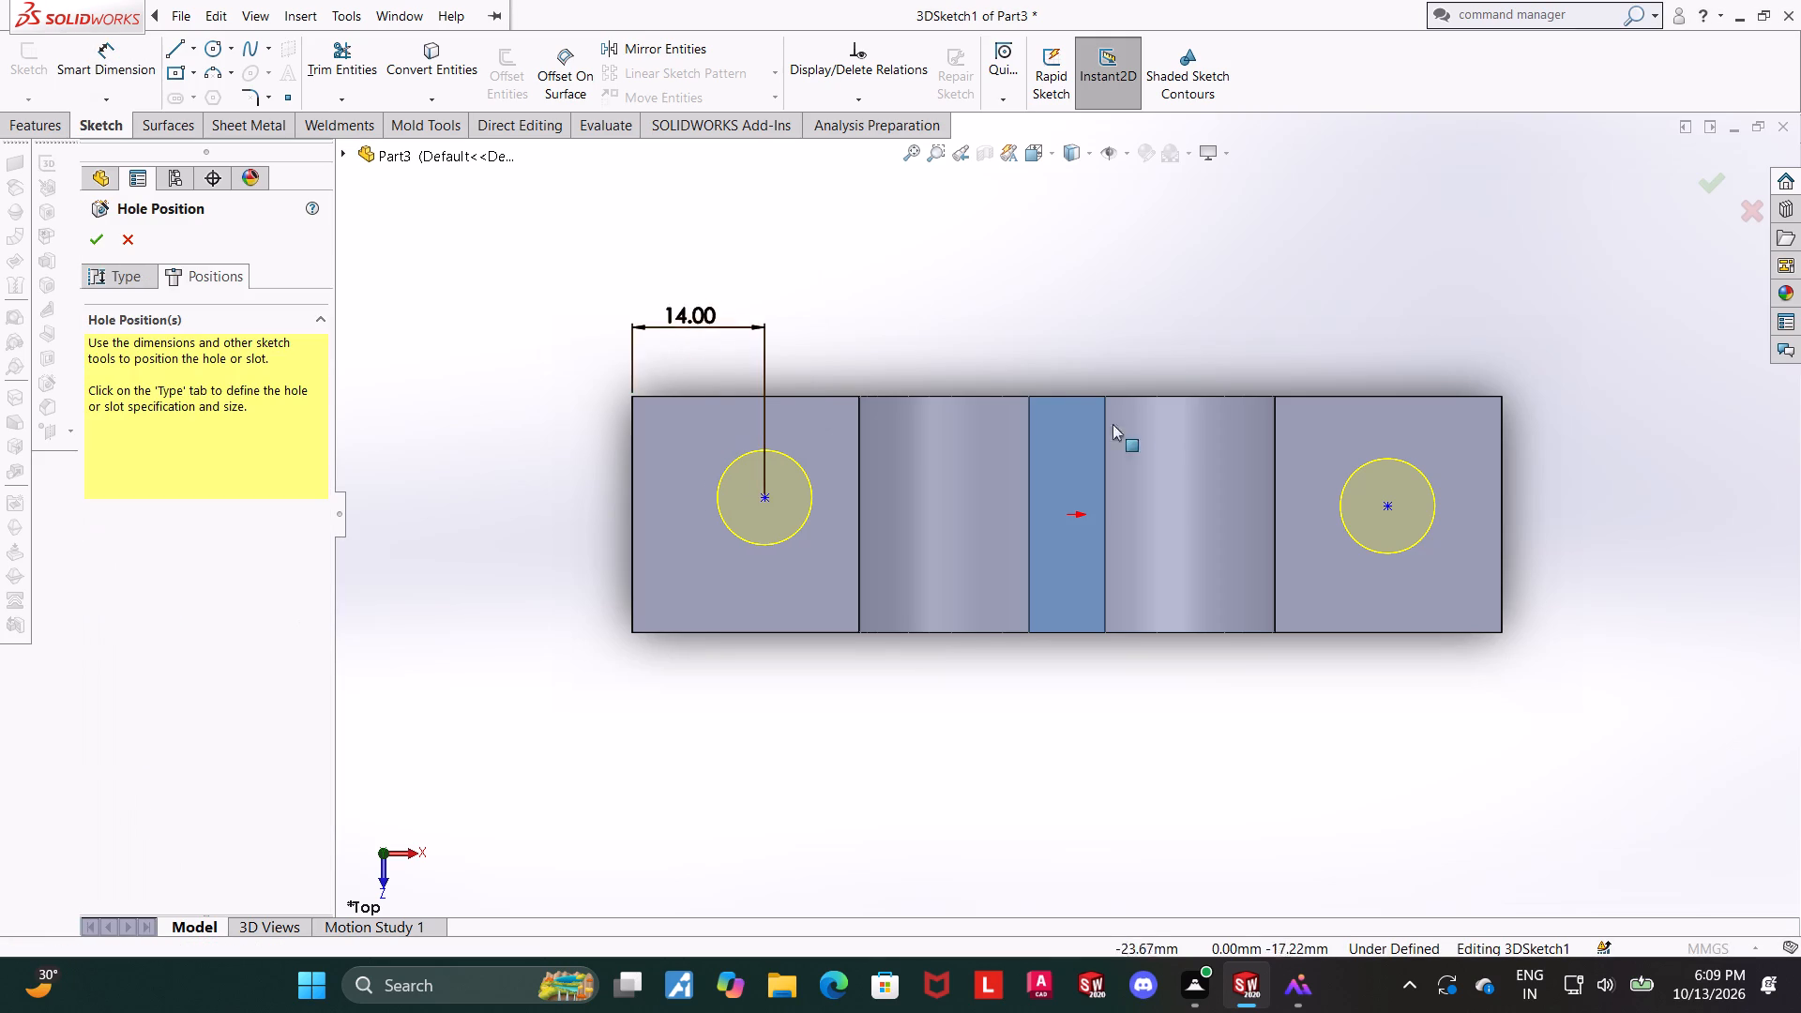
Dimension the left hole's centre 10 mm from the block's front edge.
{"action": "scroll", "coordinate": [1154, 428], "scroll_direction": "up", "scroll_amount": 1}
{"action": "key", "text": "Escape"}
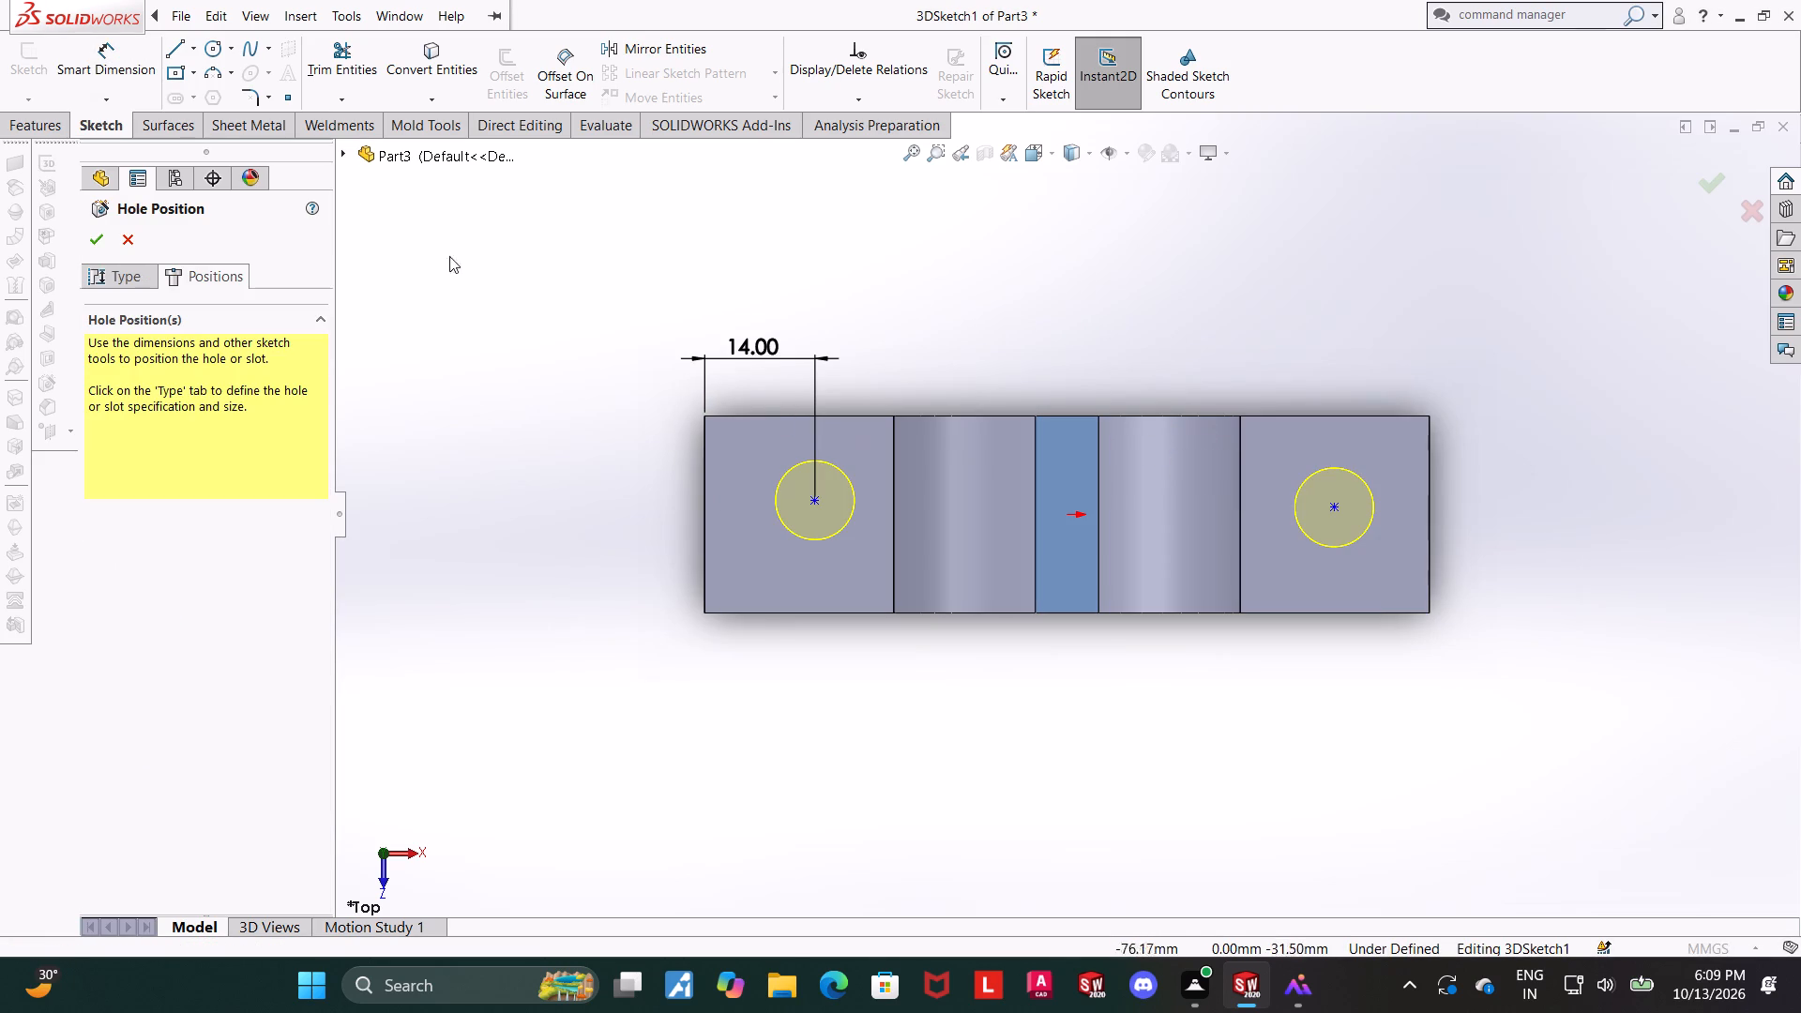
{"action": "left_click", "coordinate": [113, 63]}
{"action": "left_click", "coordinate": [813, 504]}
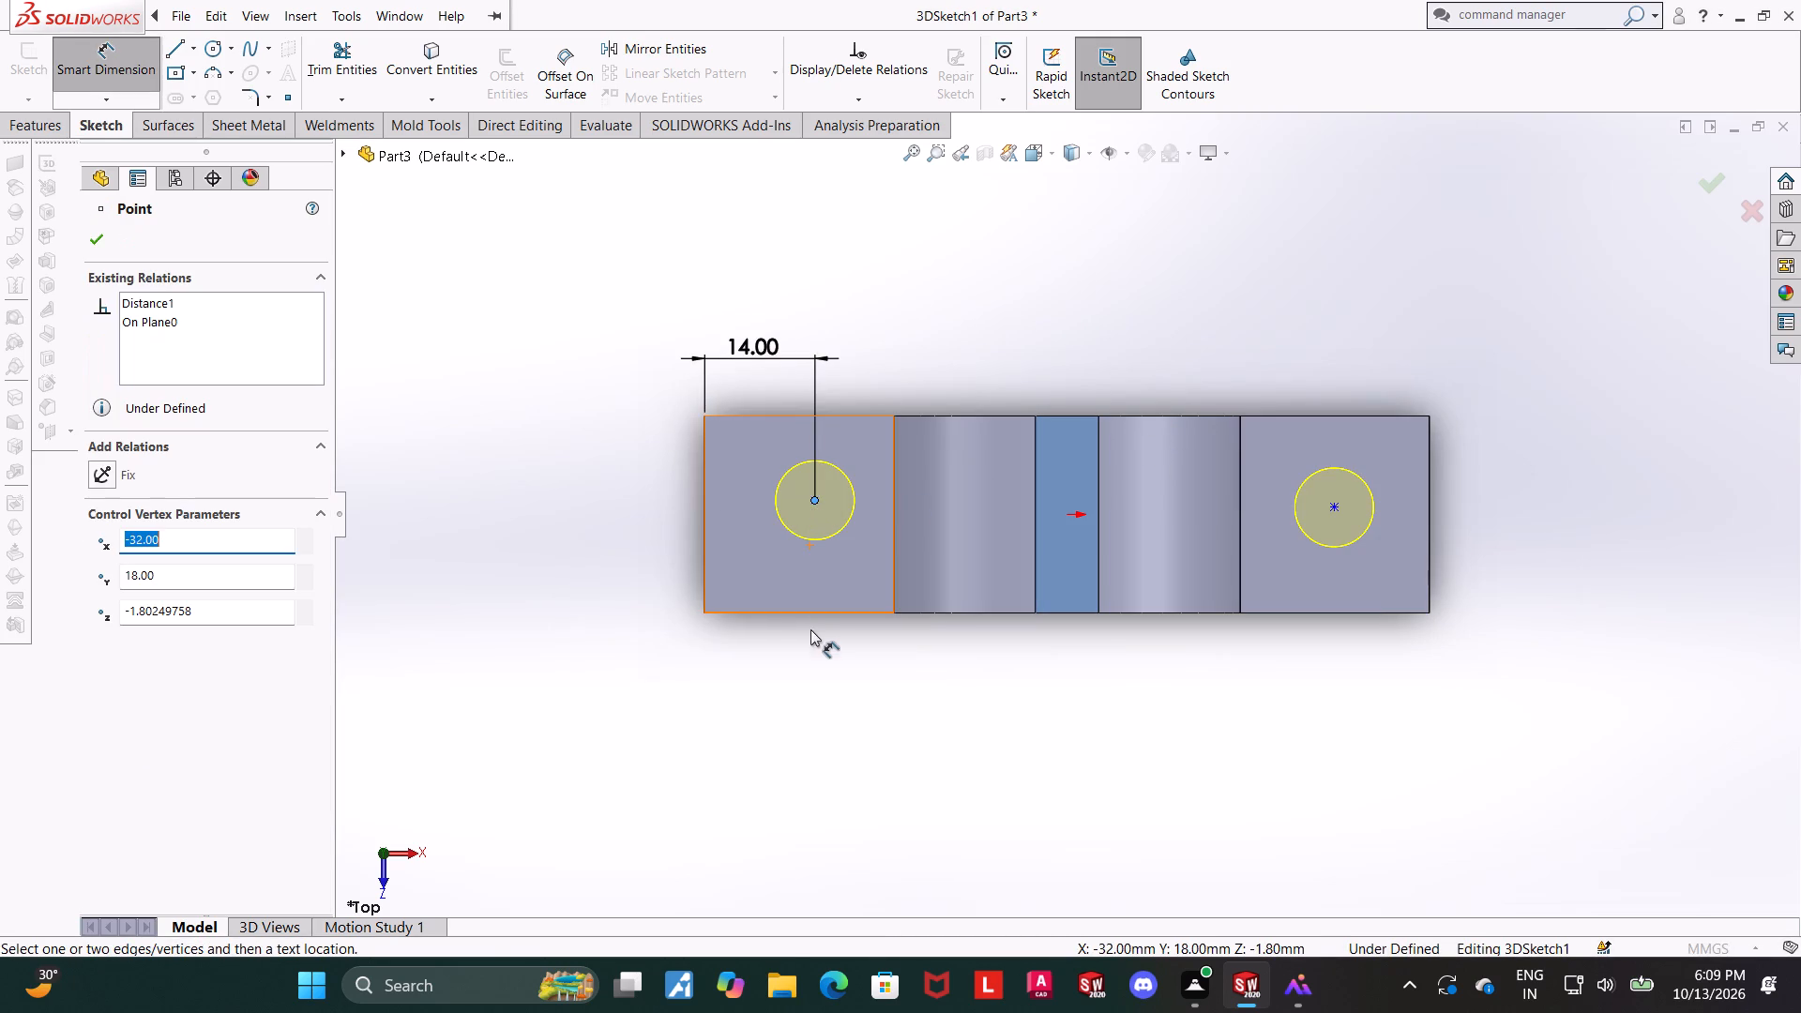
{"action": "left_click", "coordinate": [811, 612]}
{"action": "left_click", "coordinate": [611, 566]}
{"action": "type", "text": "10"}
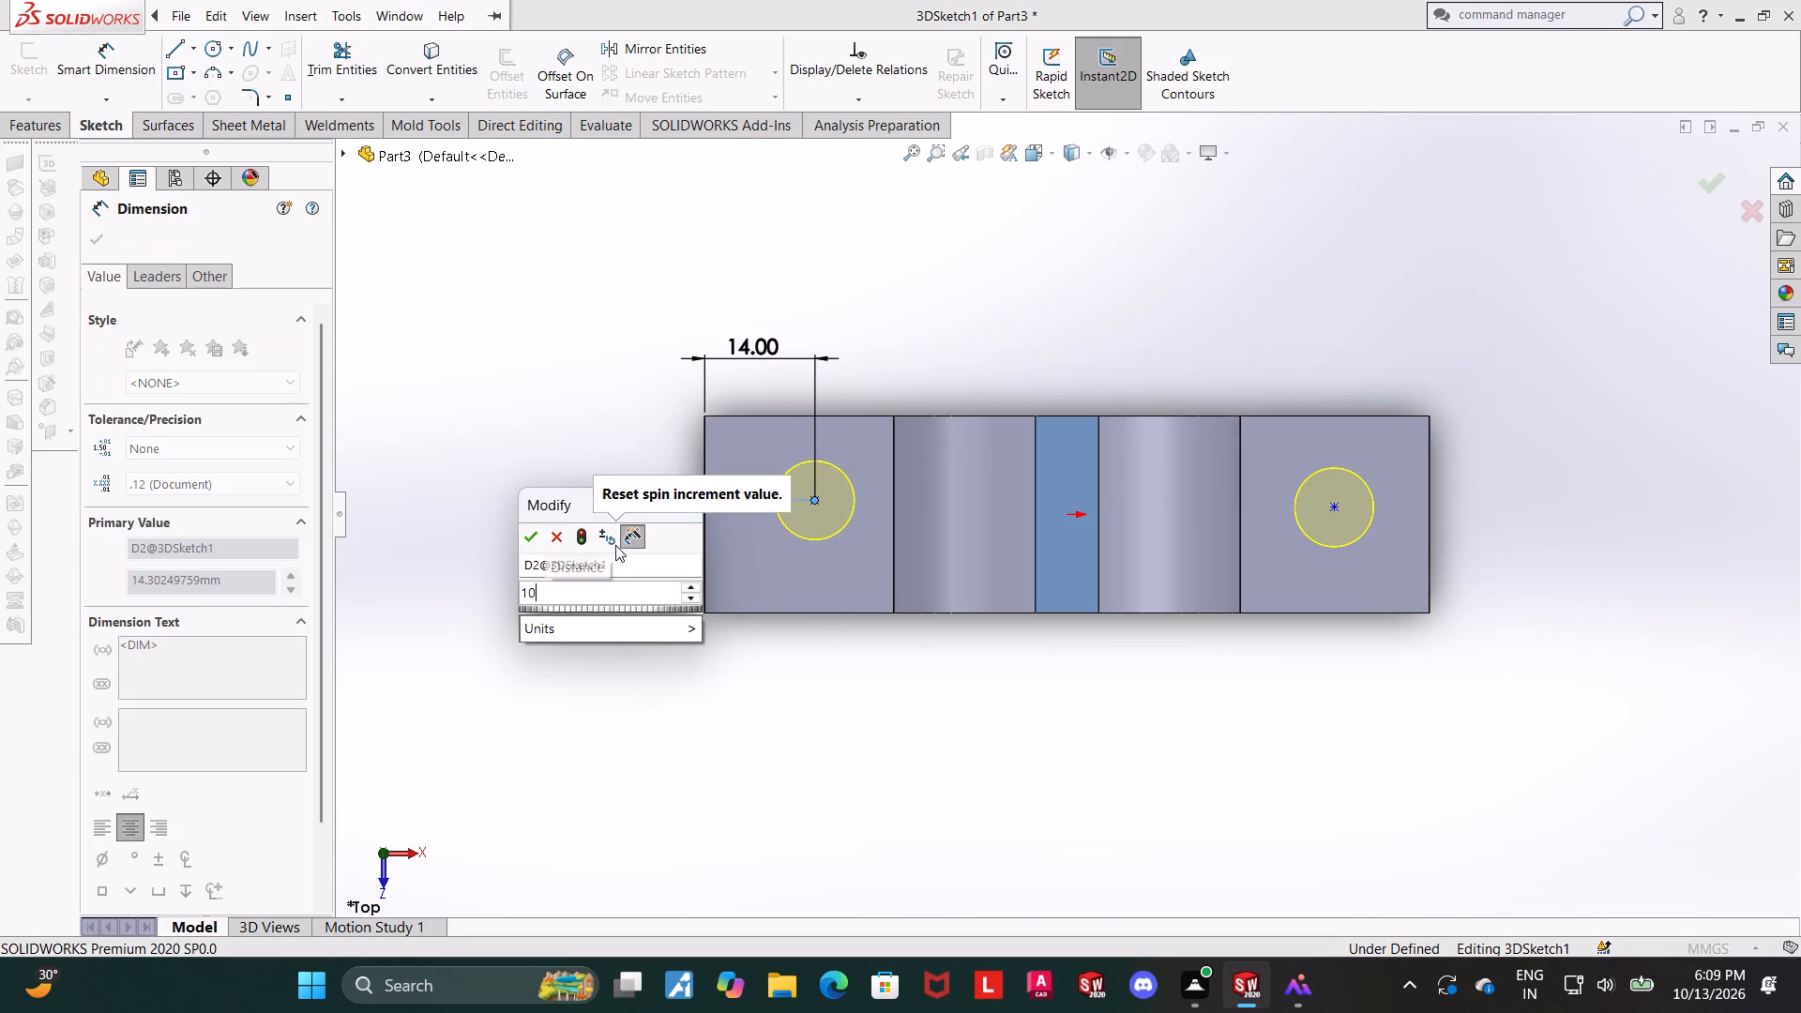
{"action": "key", "text": "Return"}
{"action": "key", "text": "Escape"}
{"action": "left_click", "coordinate": [1478, 633]}
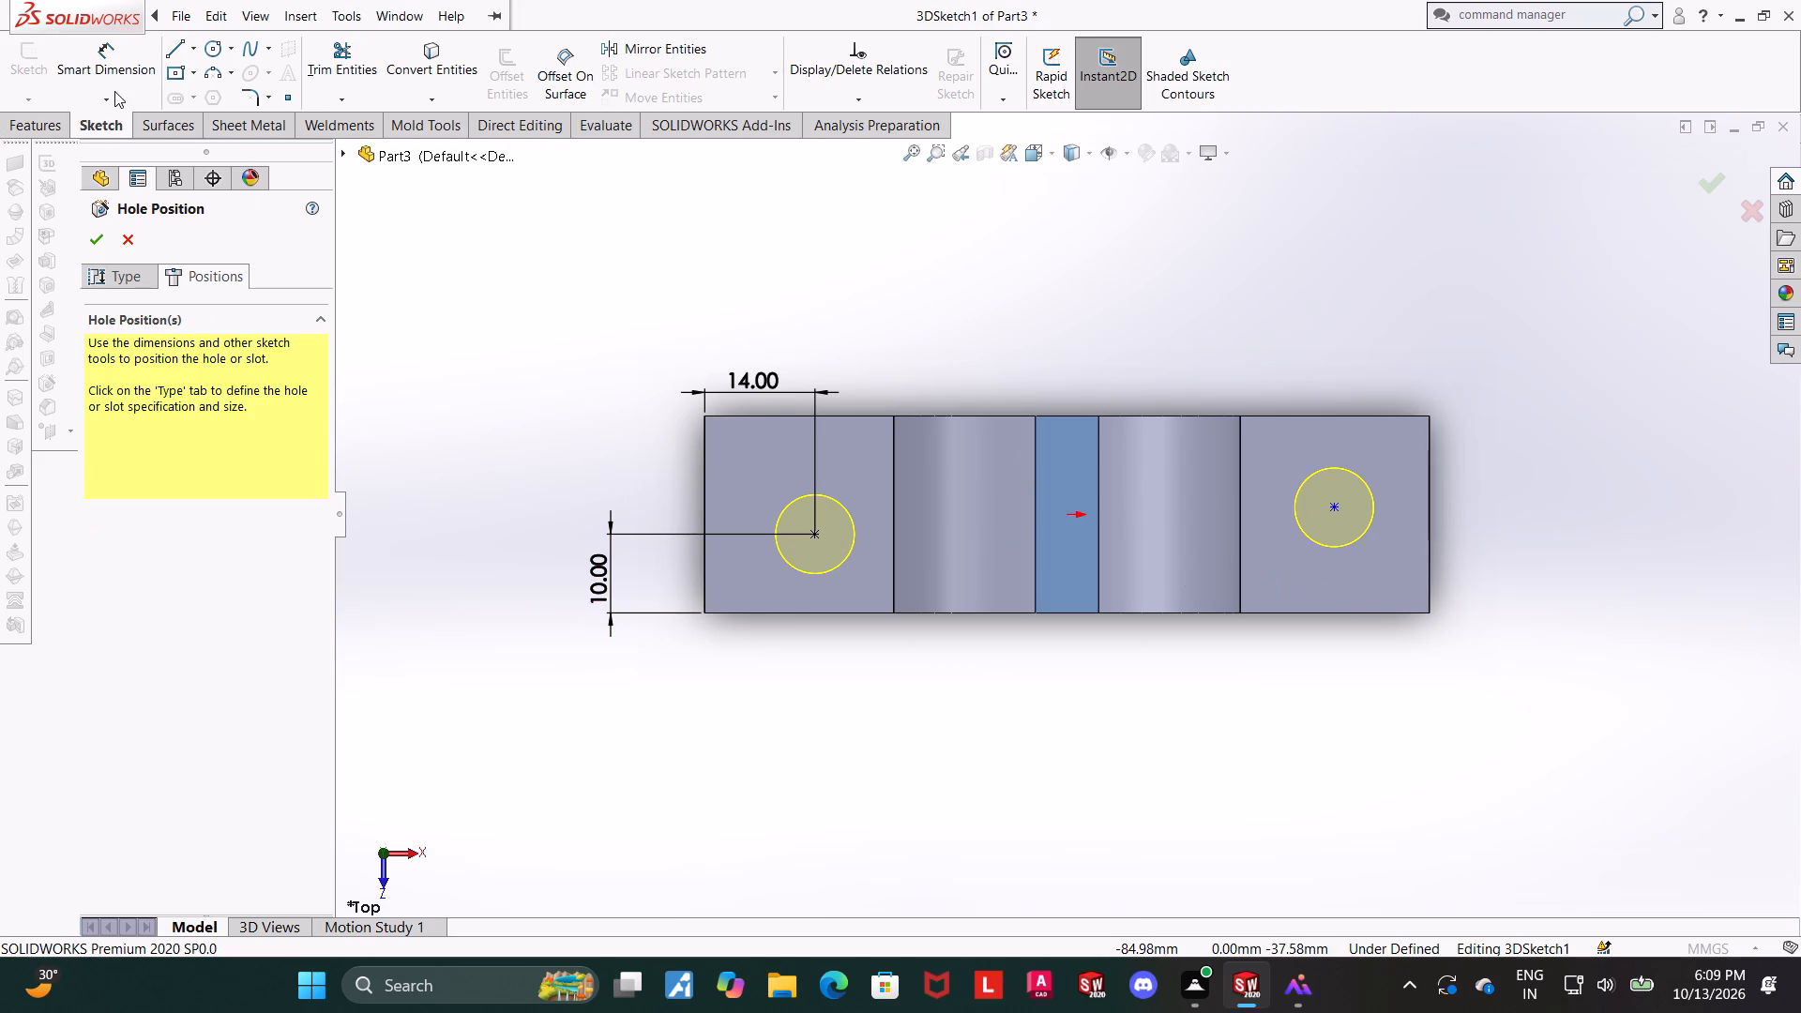
Dimension the right hole's centre 9 mm from the block's front edge.
{"action": "left_click", "coordinate": [93, 65]}
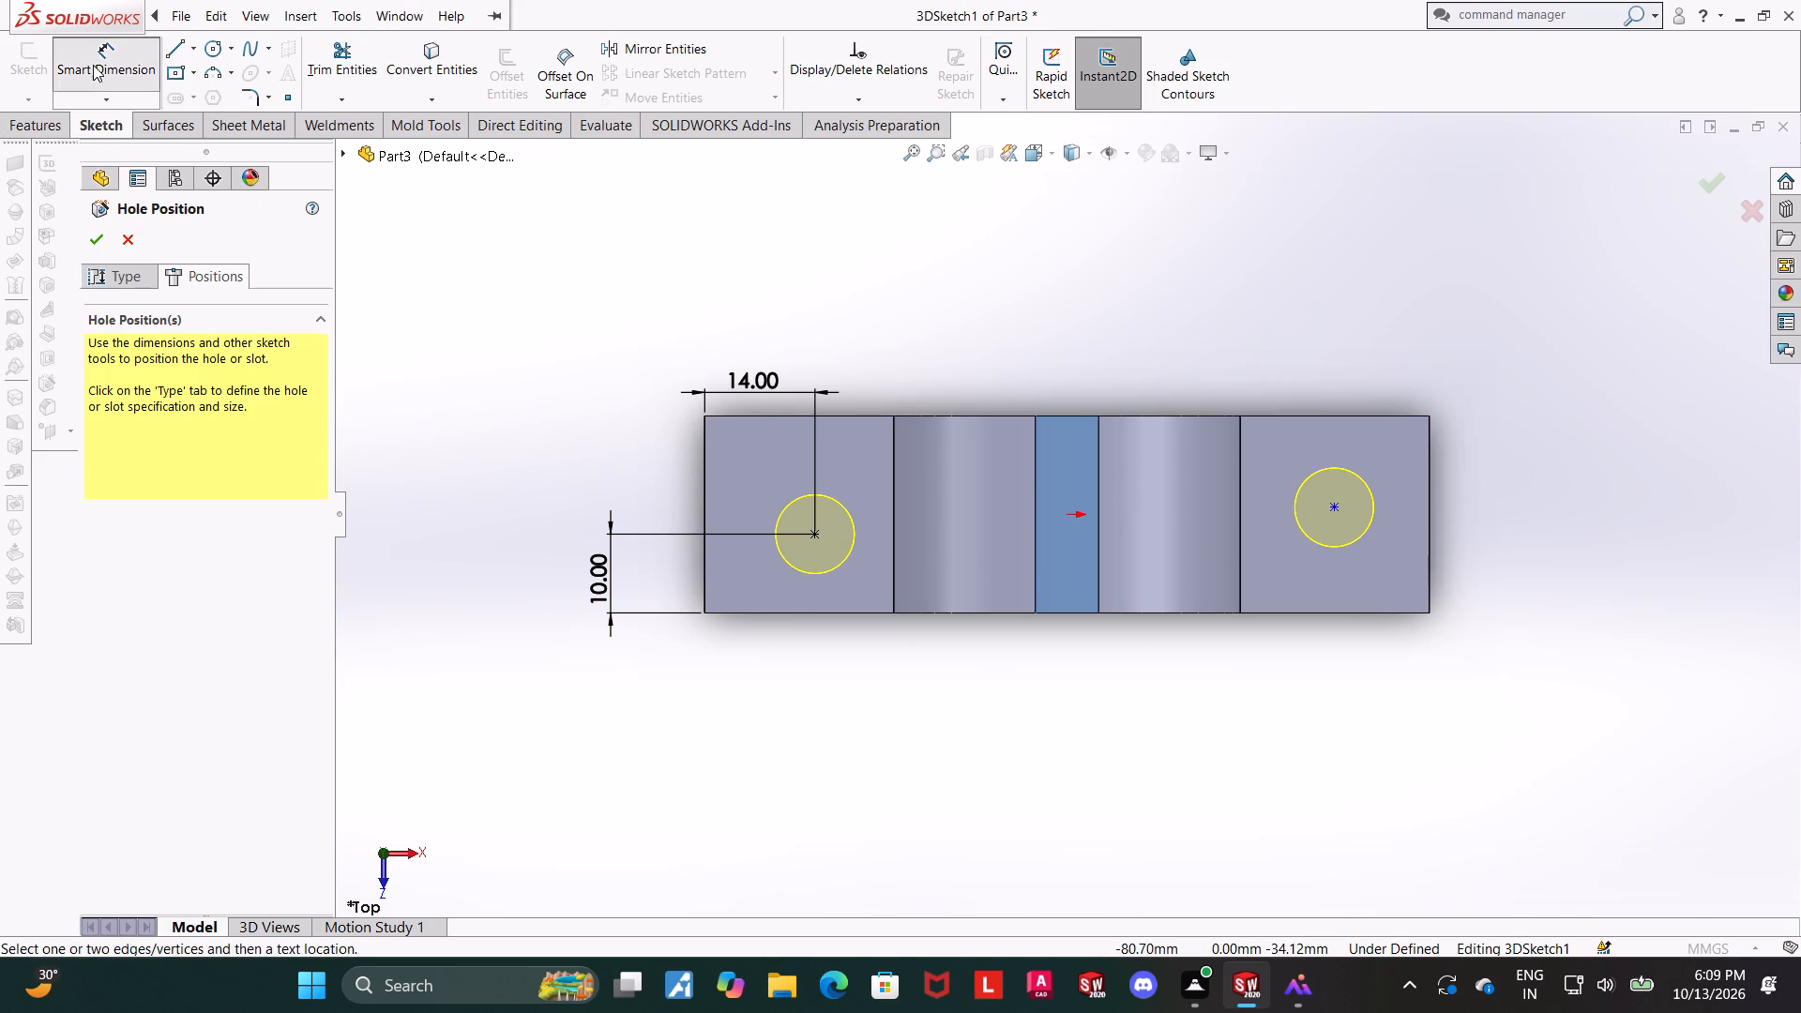
{"action": "left_click", "coordinate": [1338, 507]}
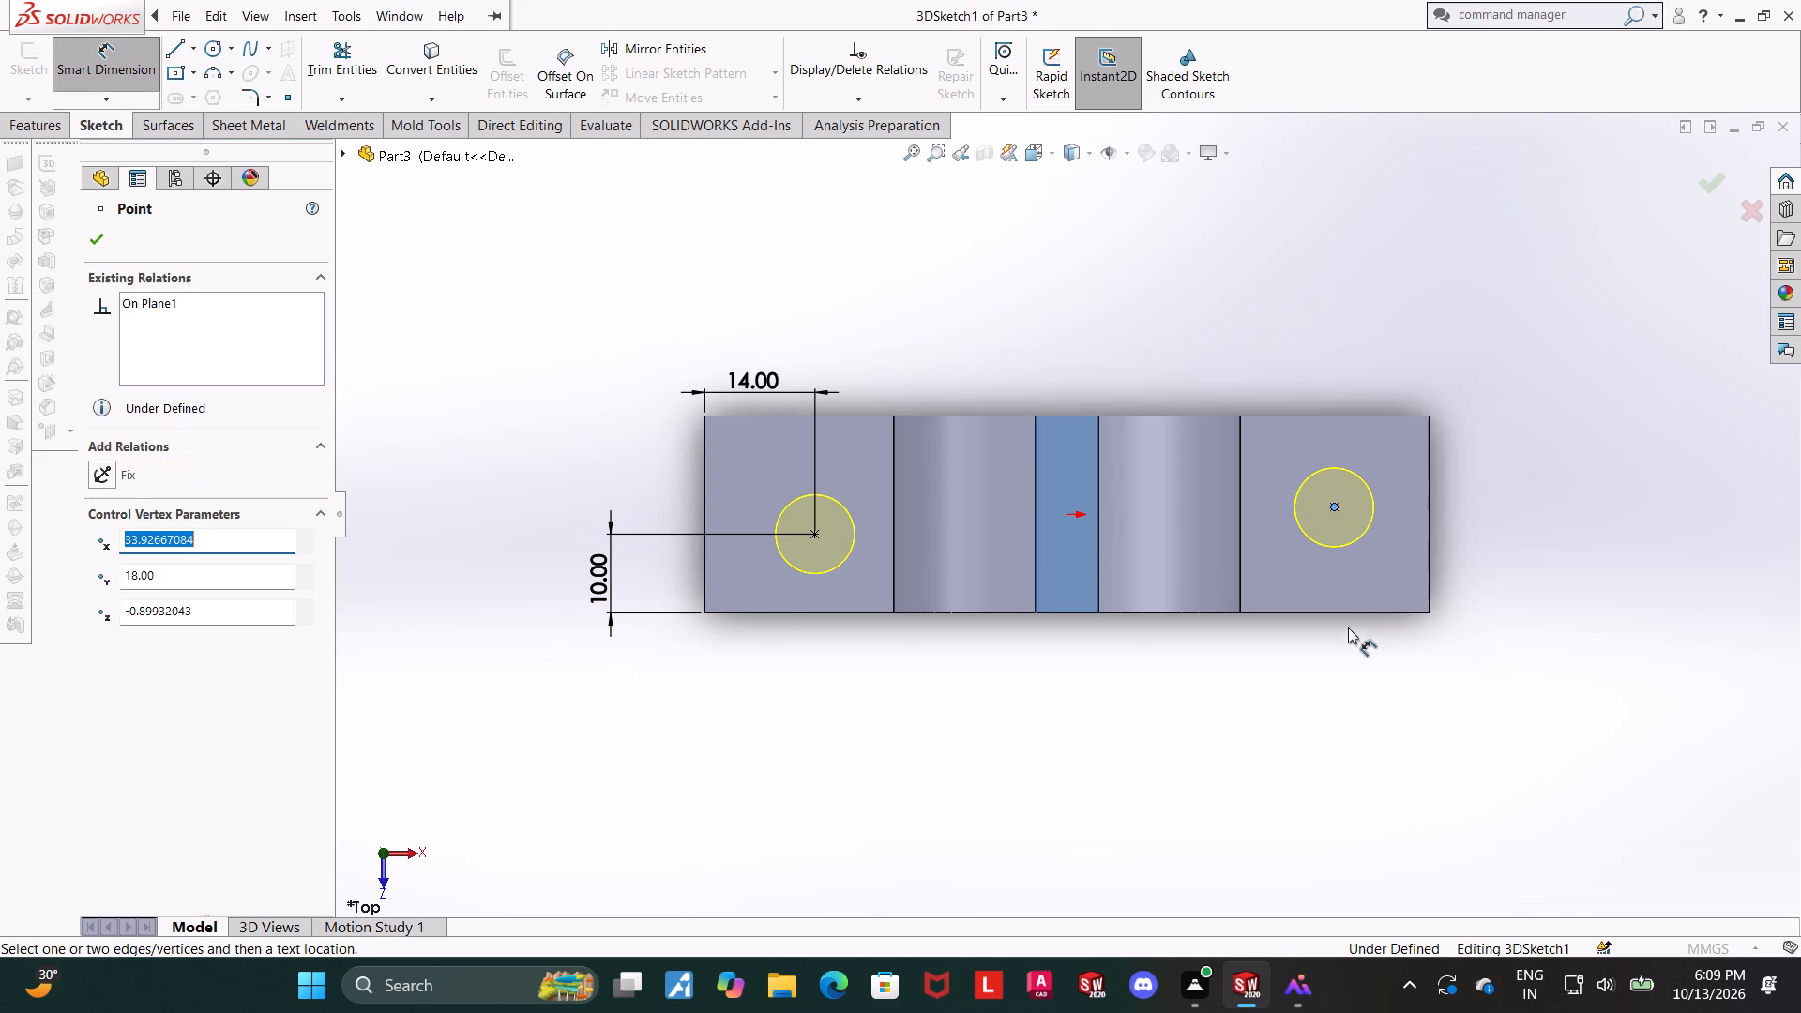
{"action": "left_click", "coordinate": [1346, 612]}
{"action": "left_click", "coordinate": [1537, 597]}
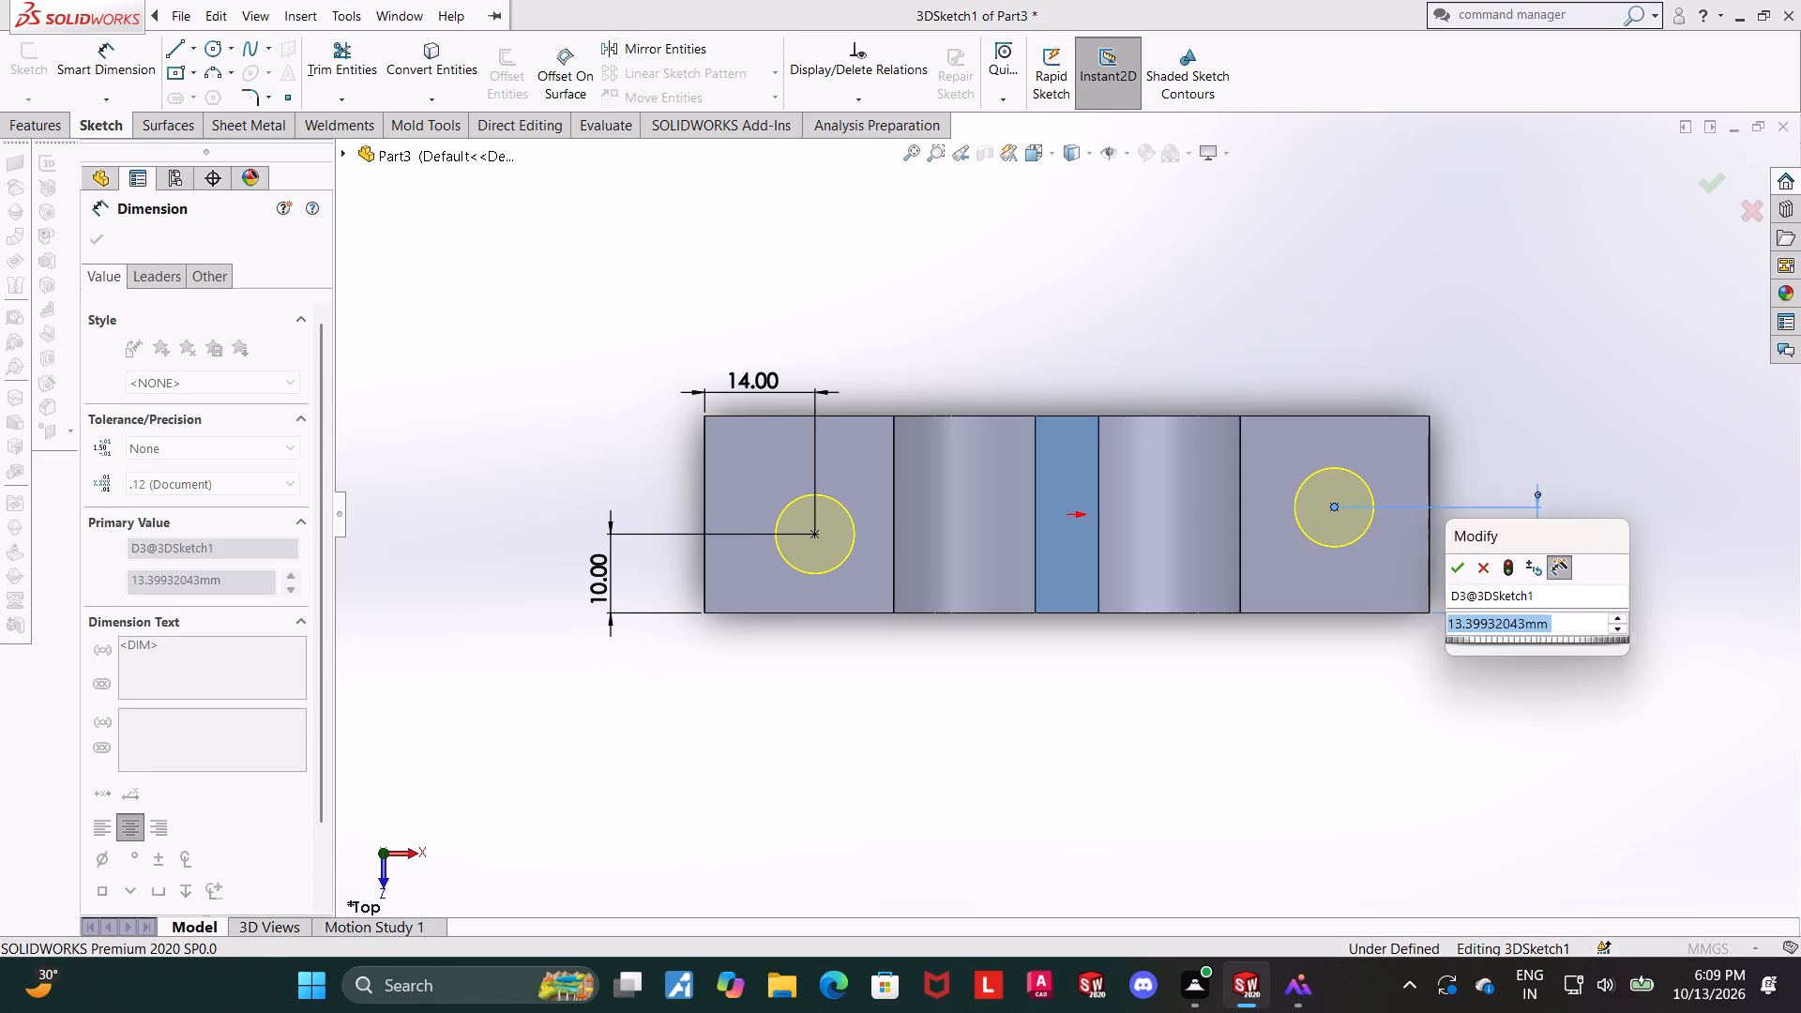
{"action": "key", "text": "9"}
{"action": "key", "text": "Return"}
{"action": "key", "text": "Escape"}
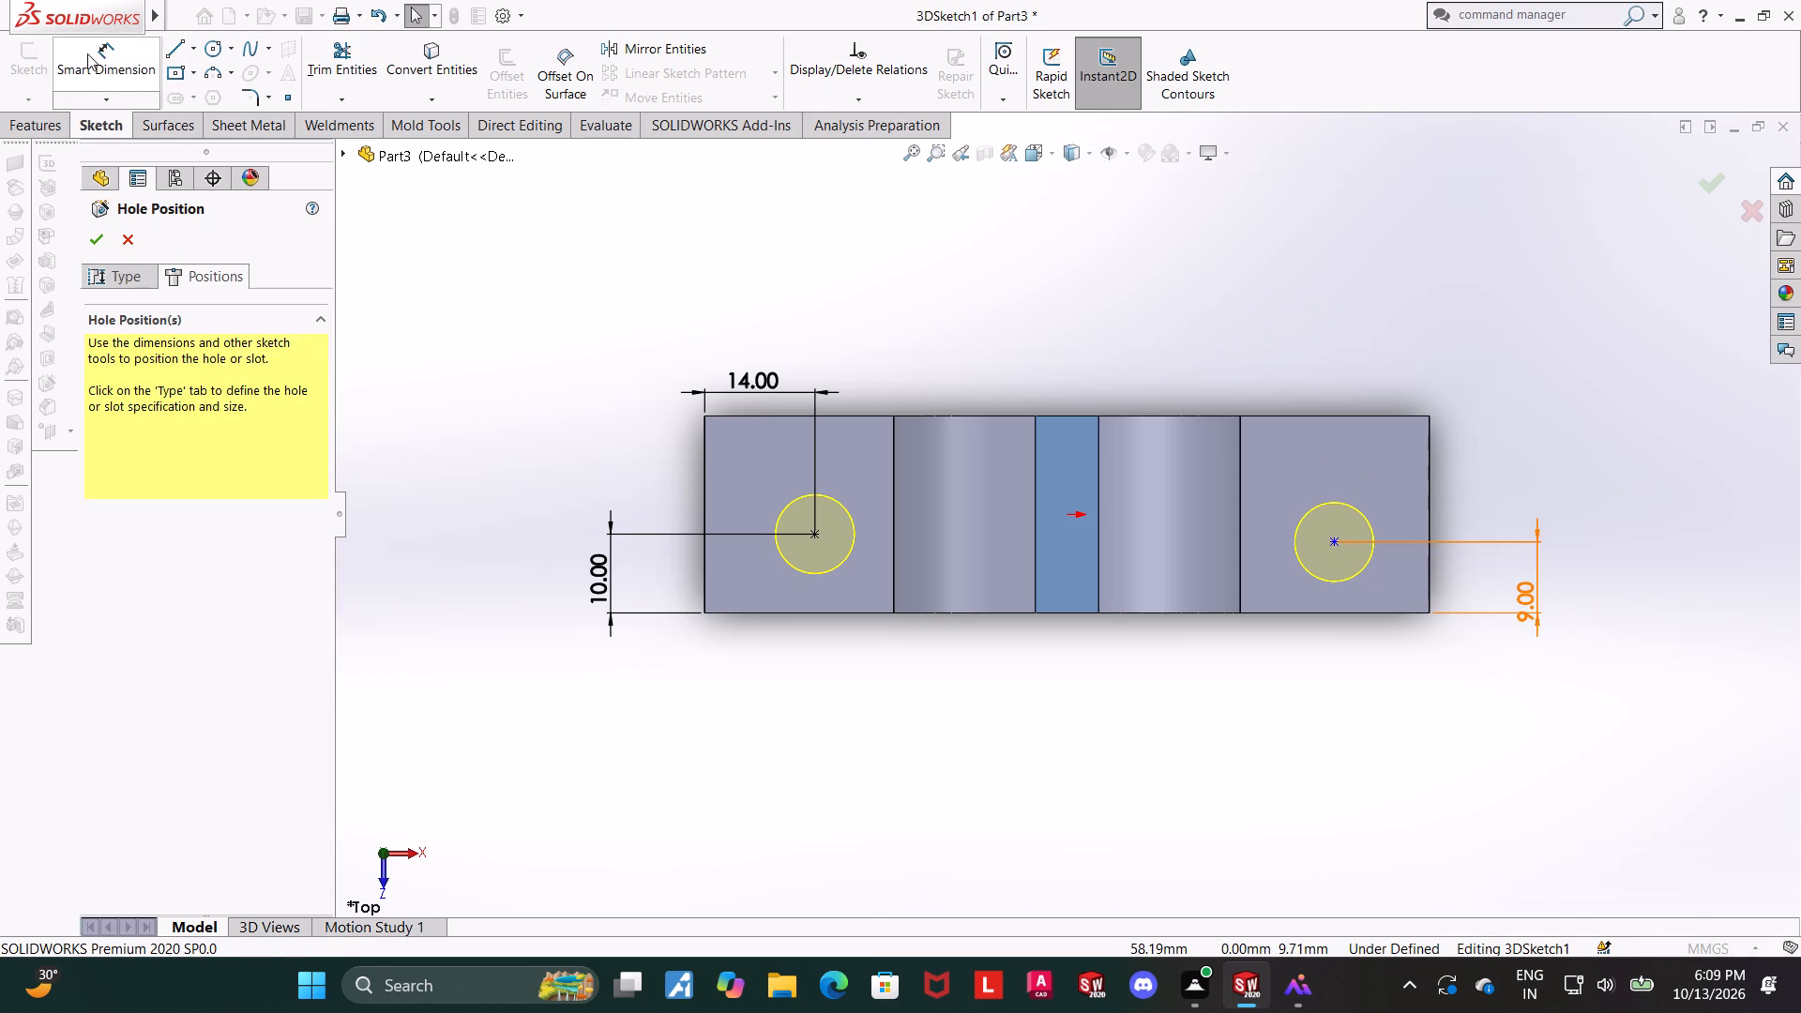
Dimension the right hole's centre 15 mm from the block's right end edge and finish the hole feature.
{"action": "left_click", "coordinate": [87, 53]}
{"action": "left_click", "coordinate": [1332, 546]}
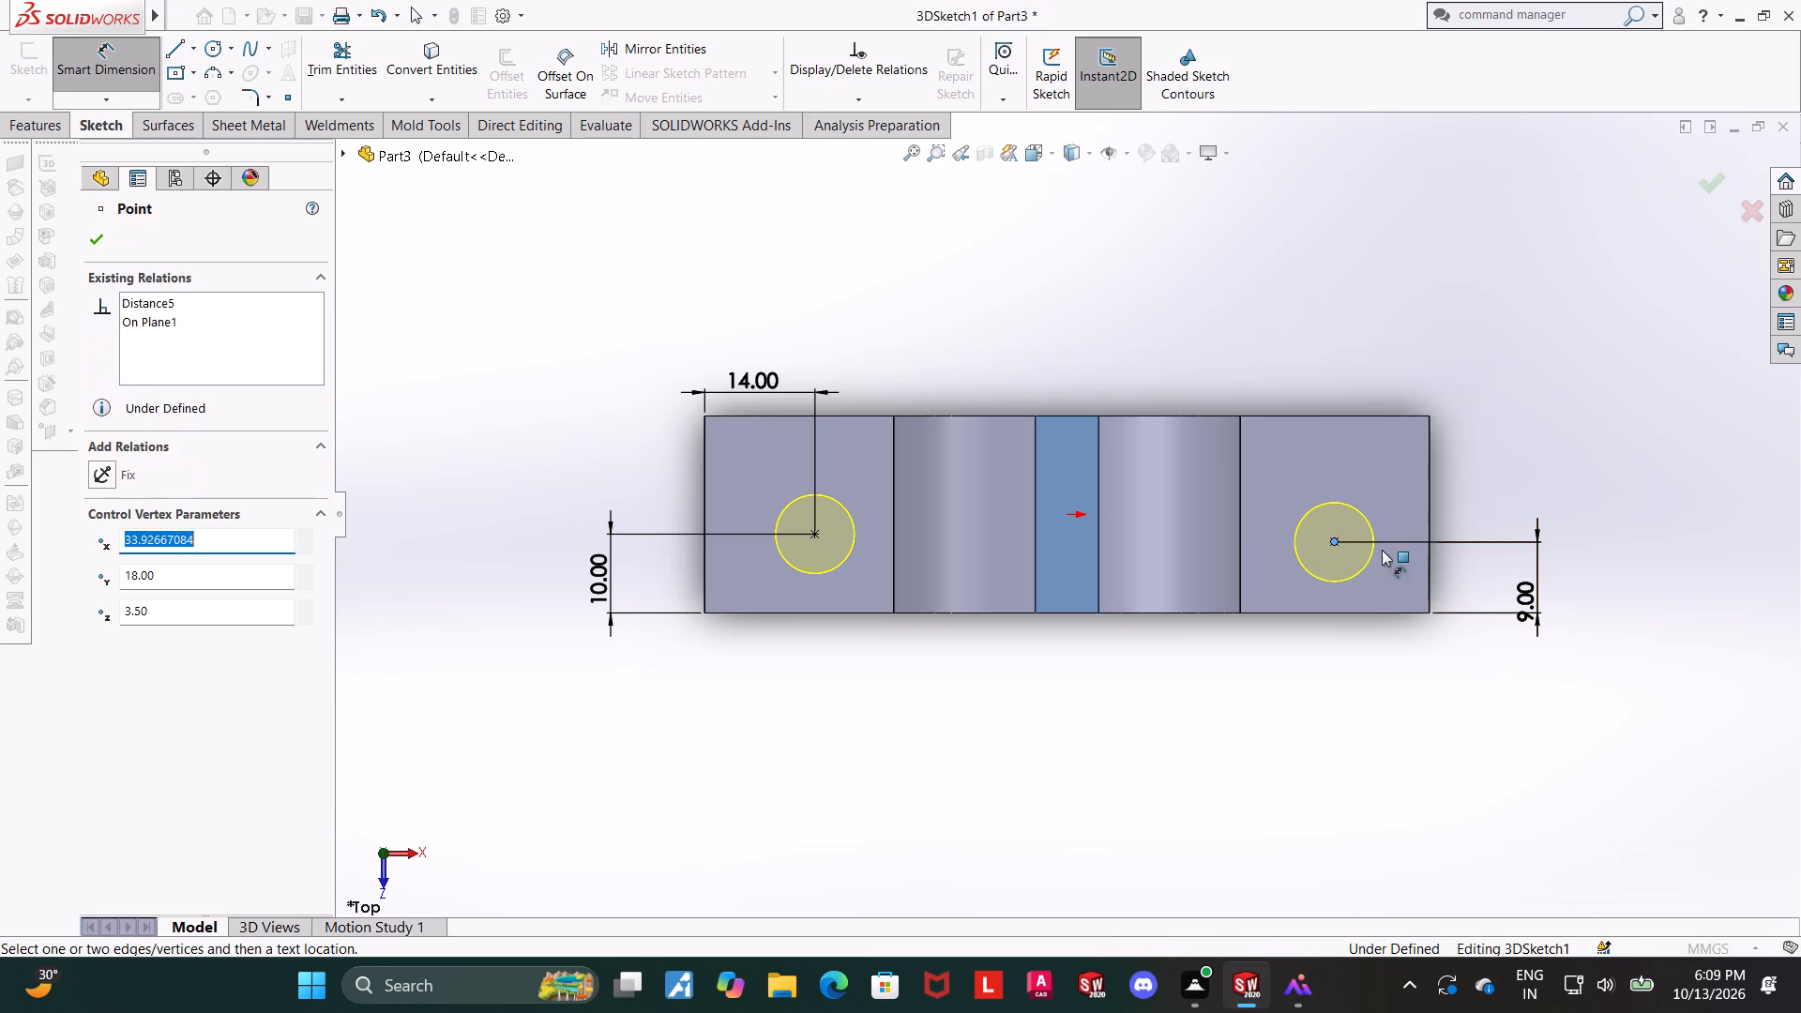
{"action": "left_click", "coordinate": [1433, 558]}
{"action": "left_click", "coordinate": [1432, 488]}
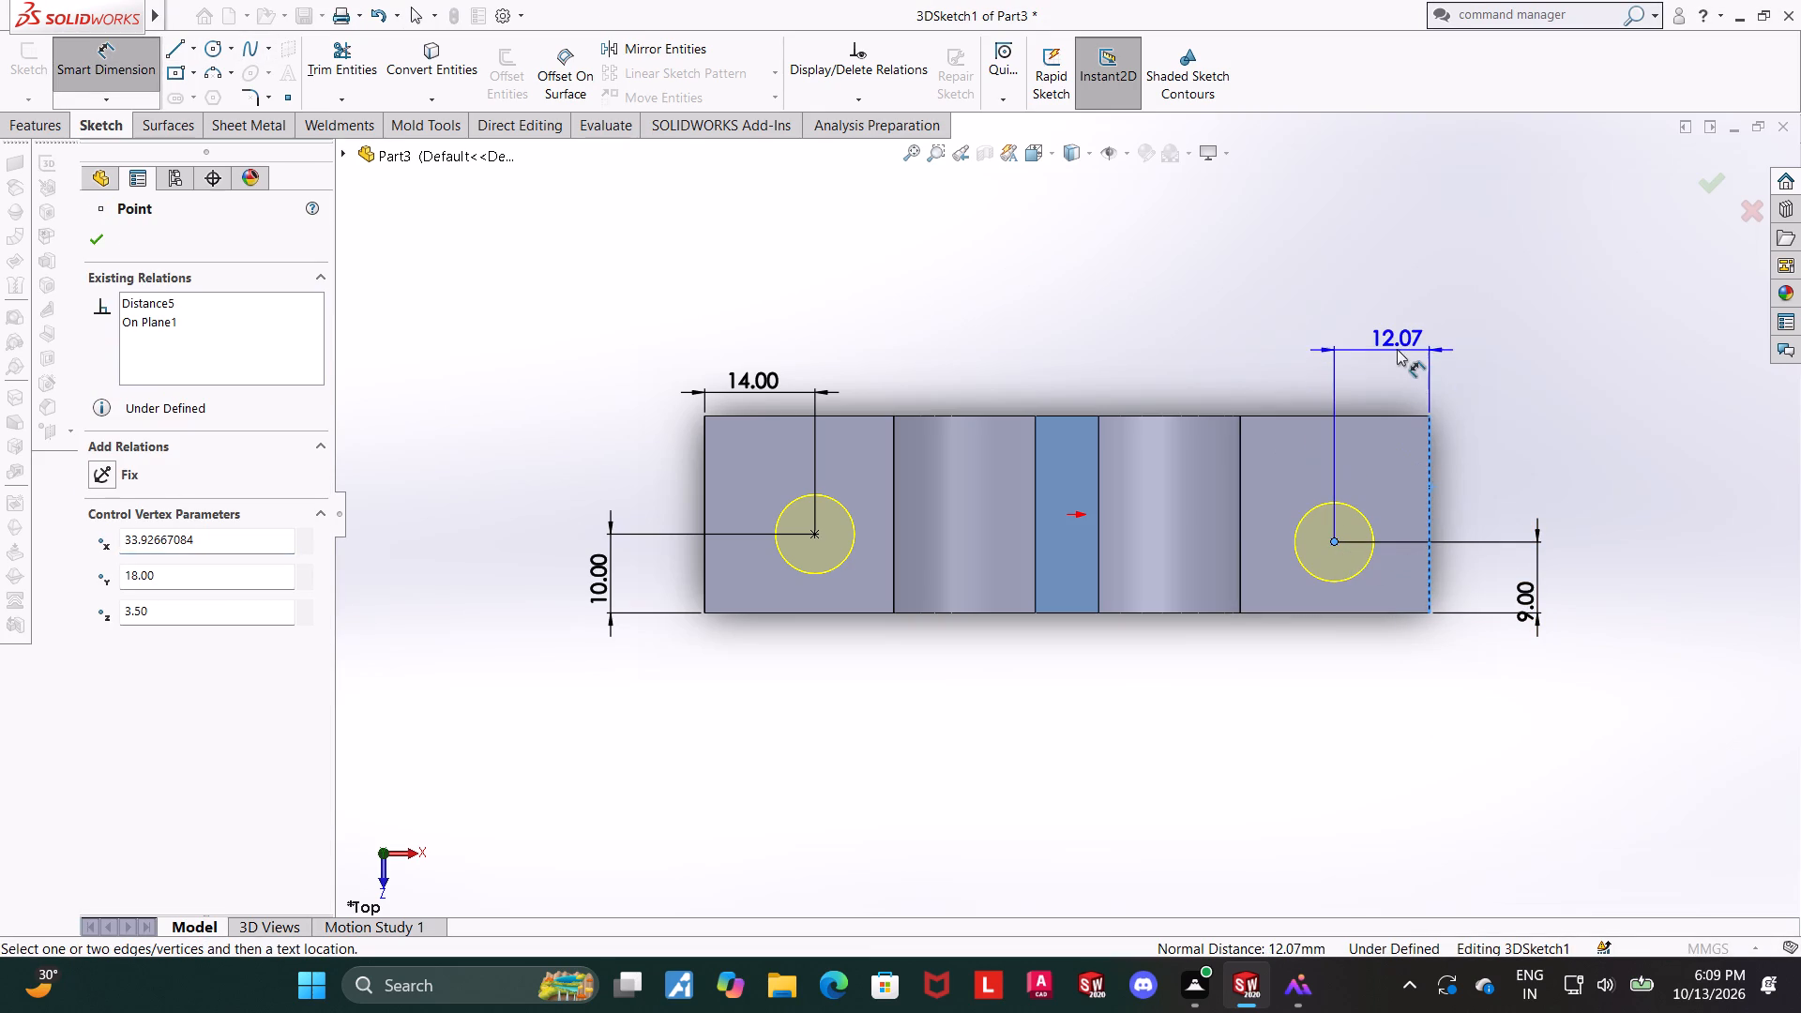
{"action": "left_click", "coordinate": [1397, 349]}
{"action": "type", "text": "15"}
{"action": "key", "text": "Return"}
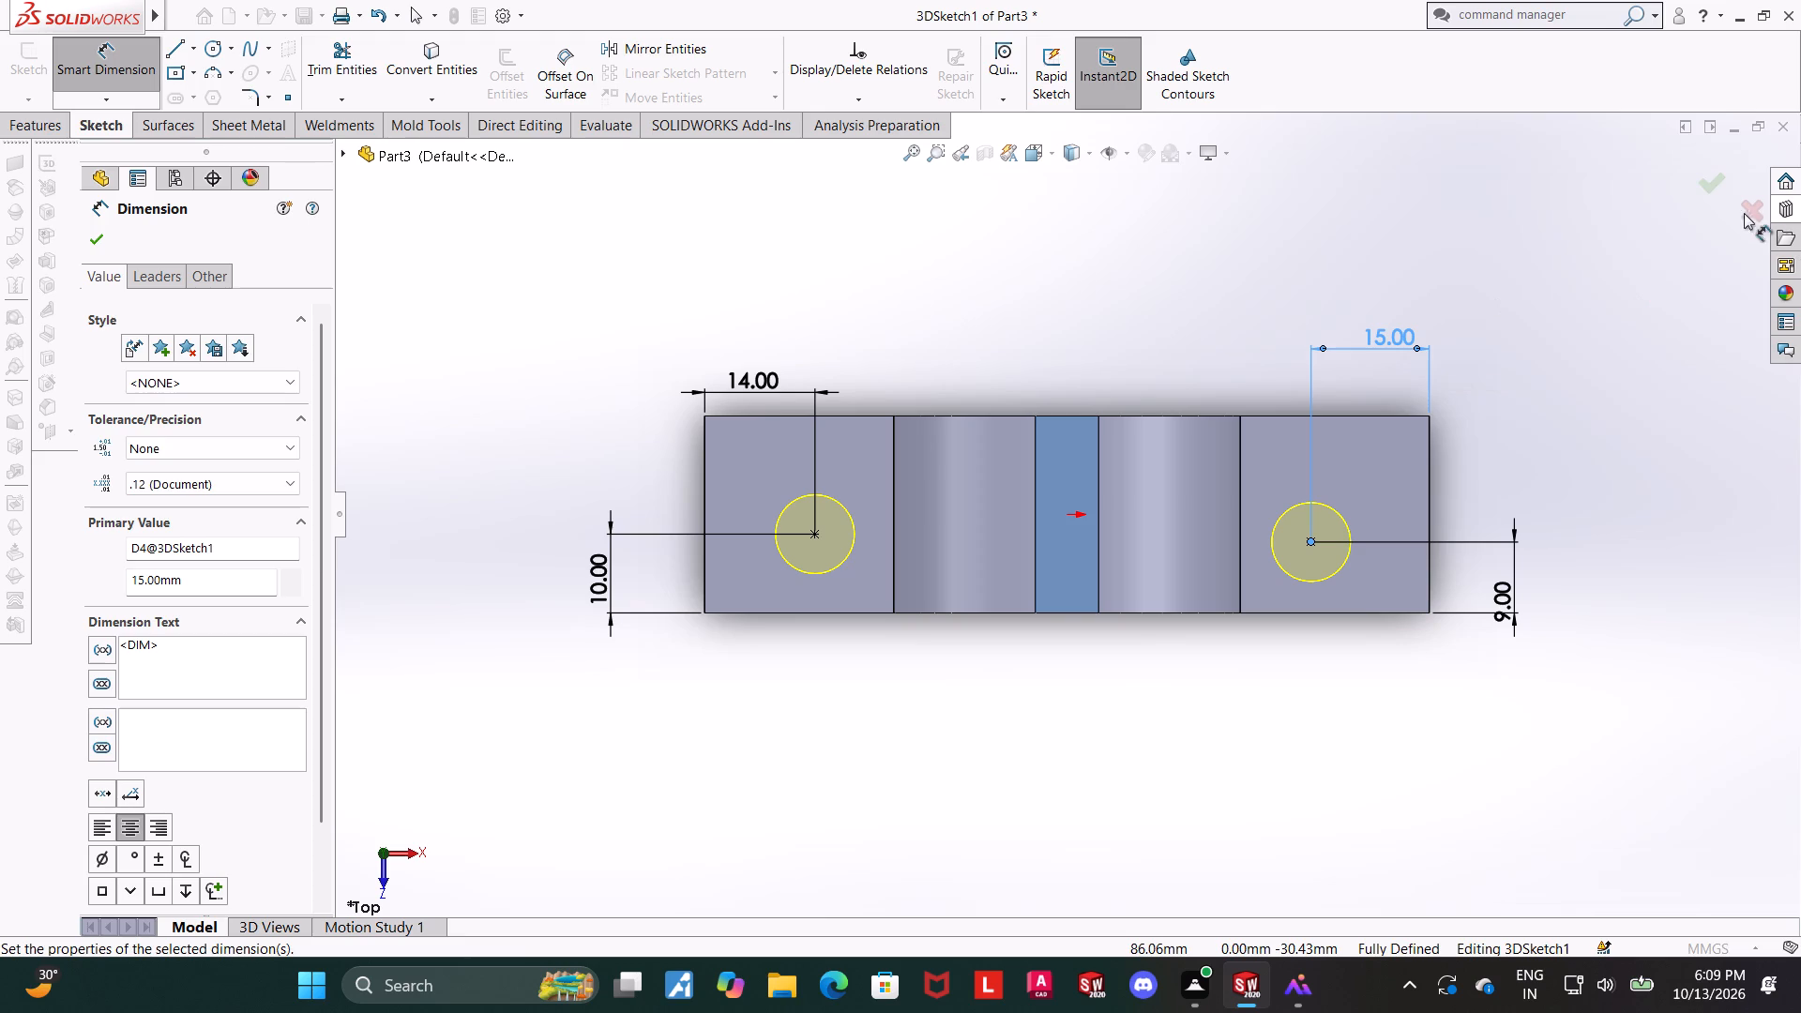
{"action": "left_click", "coordinate": [1703, 186]}
Examine the bearing block's bore, shoulder holes and underside from several angles.
{"action": "middle_click_drag", "start_coordinate": [1470, 670], "coordinate": [1456, 436]}
{"action": "left_click", "coordinate": [1481, 440]}
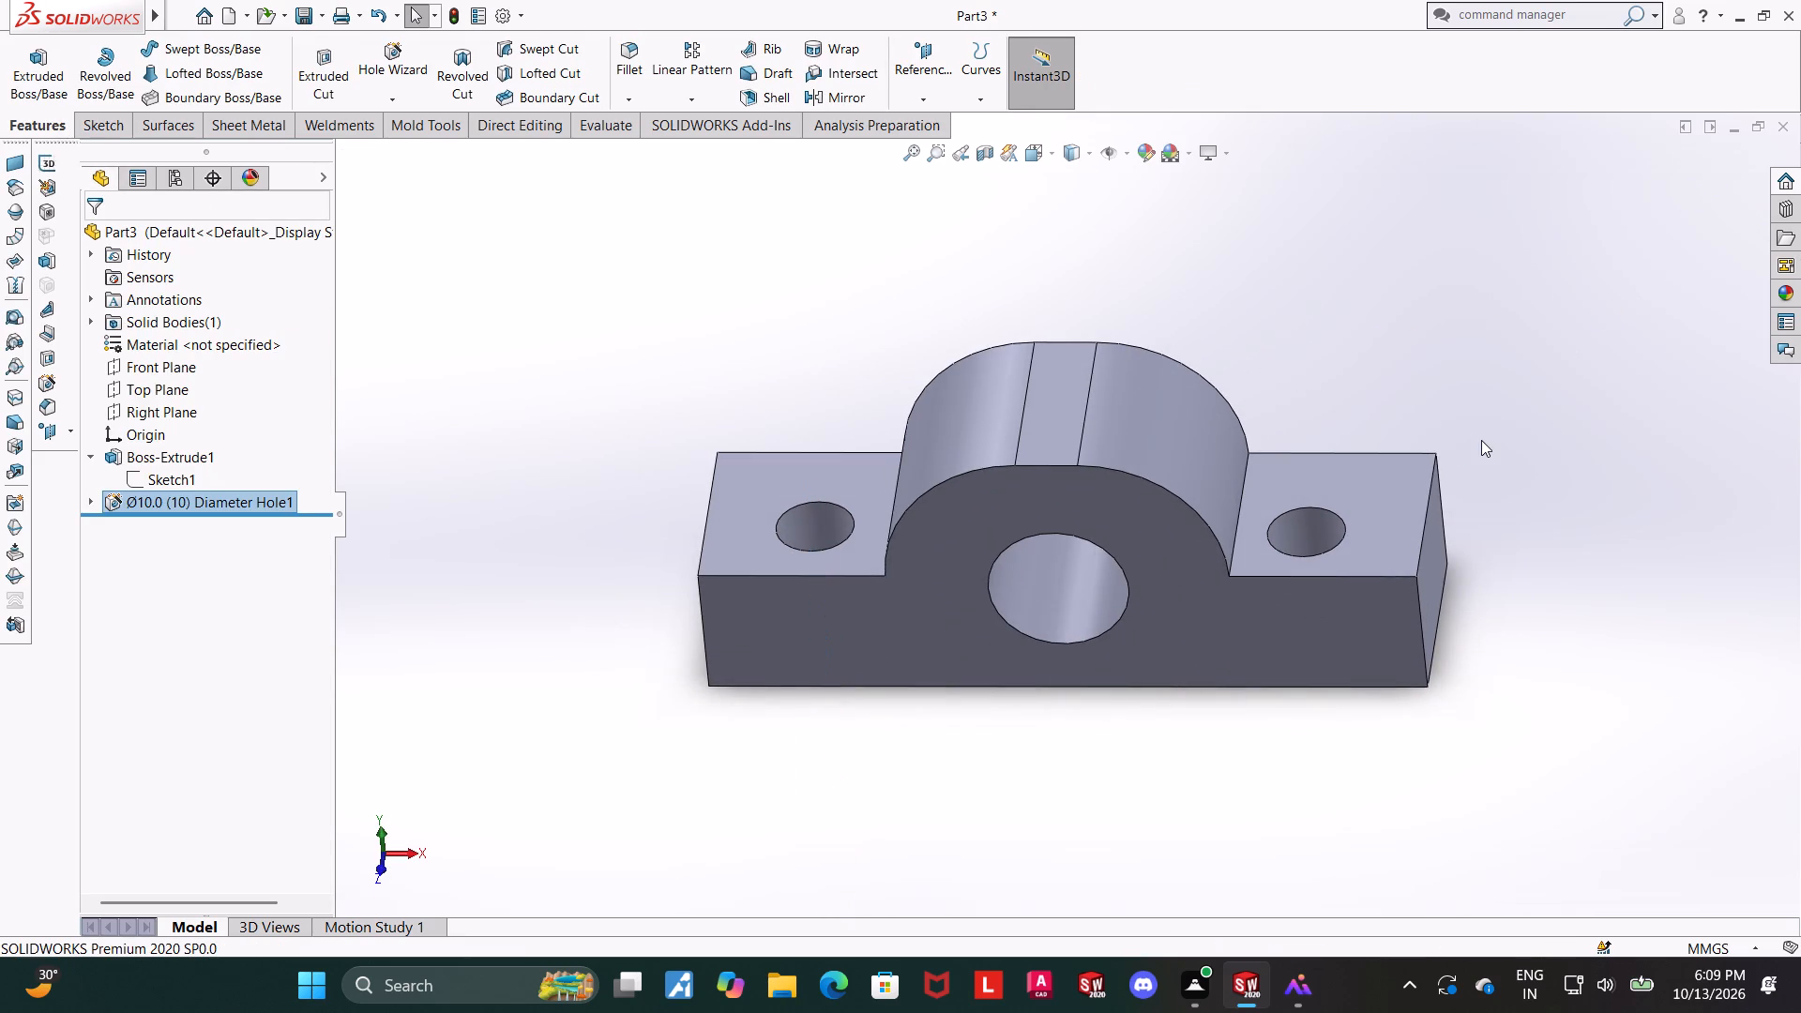
{"action": "scroll", "coordinate": [1482, 459], "scroll_direction": "up", "scroll_amount": 1}
{"action": "scroll", "coordinate": [1466, 466], "scroll_direction": "down", "scroll_amount": 1}
{"action": "middle_click_drag", "start_coordinate": [1460, 472], "coordinate": [1440, 440]}
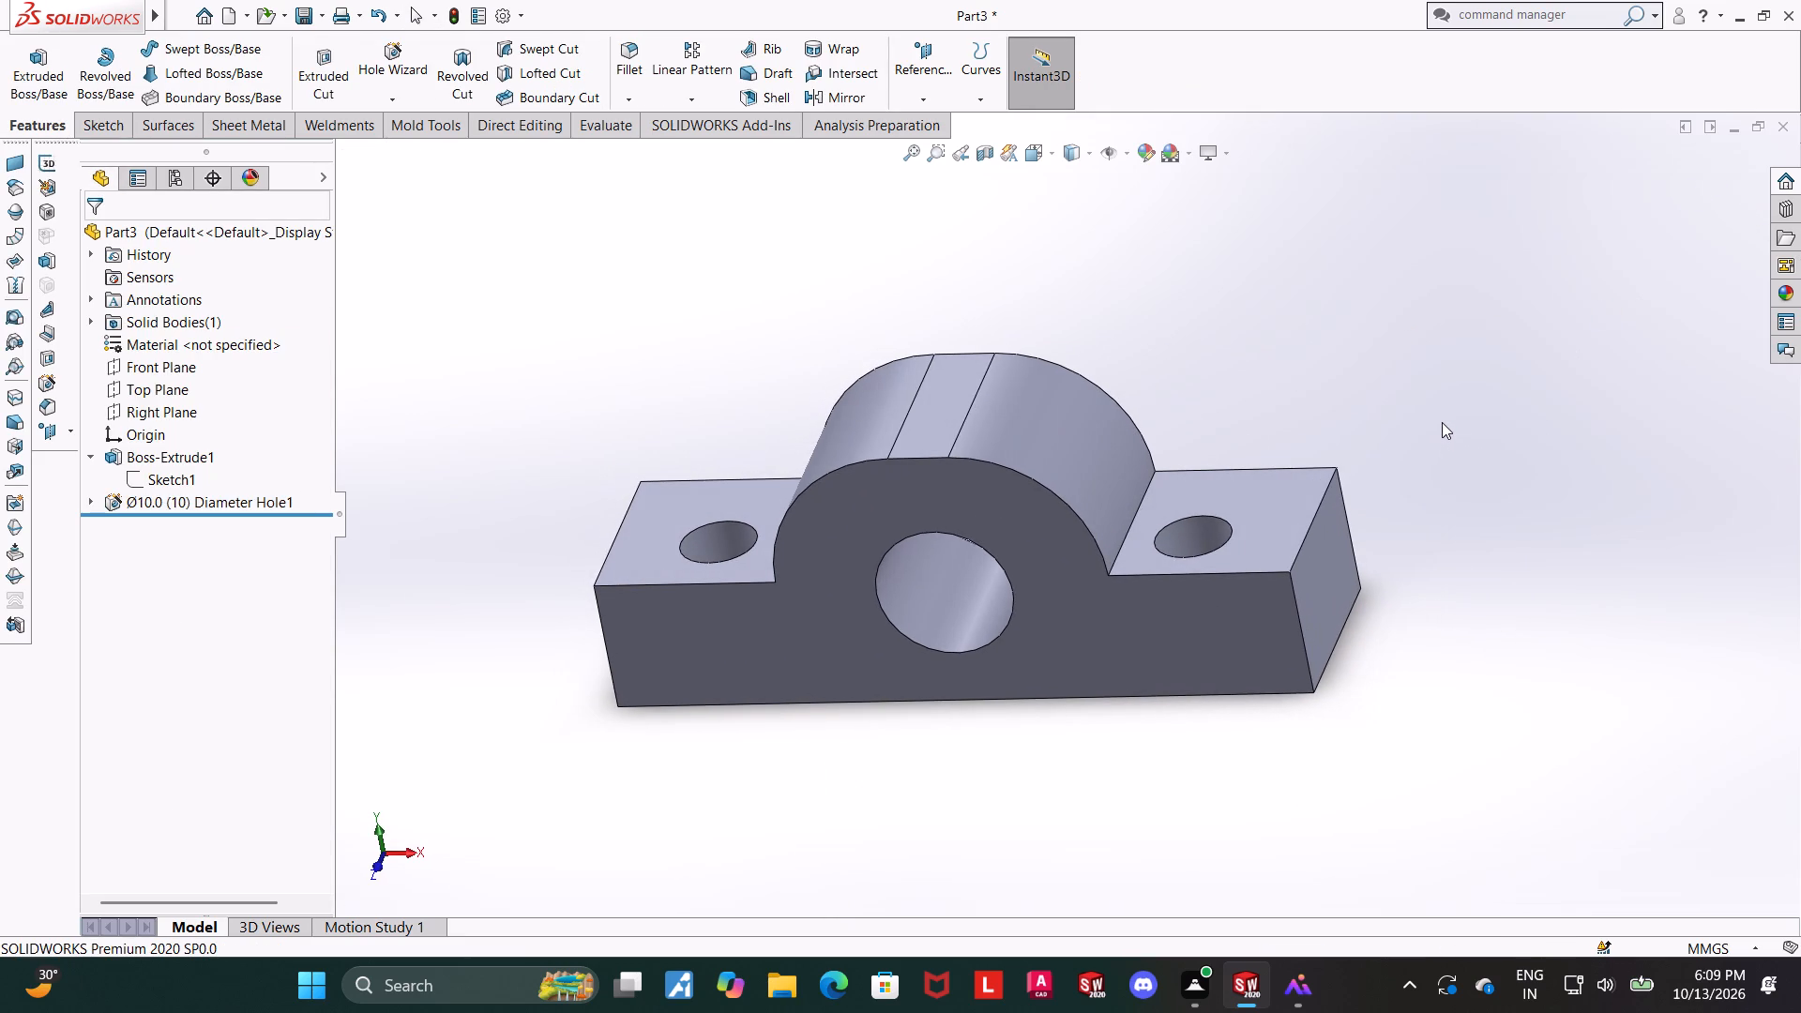
{"action": "scroll", "coordinate": [1215, 435], "scroll_direction": "up", "scroll_amount": 2}
{"action": "middle_click_drag", "start_coordinate": [1179, 448], "coordinate": [1180, 421]}
{"action": "scroll", "coordinate": [1182, 434], "scroll_direction": "up", "scroll_amount": 1}
{"action": "scroll", "coordinate": [1062, 468], "scroll_direction": "down", "scroll_amount": 3}
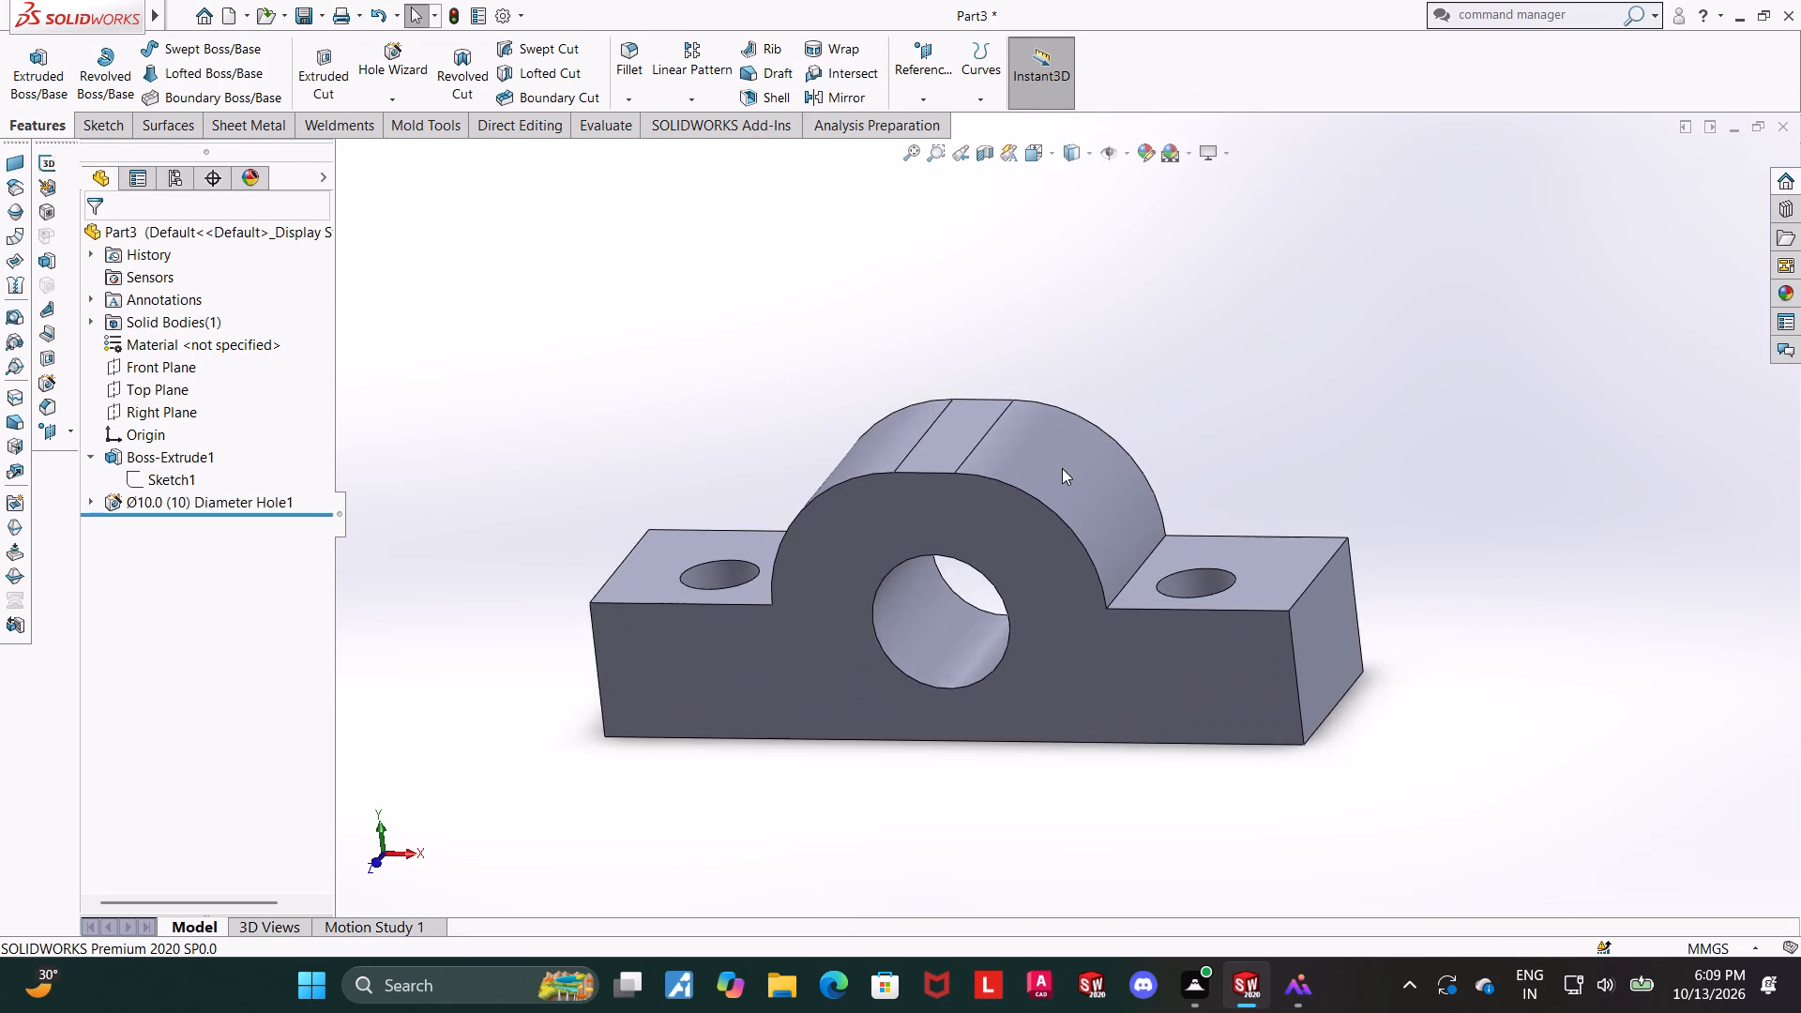
{"action": "scroll", "coordinate": [1073, 659], "scroll_direction": "up", "scroll_amount": 3}
{"action": "middle_click_drag", "start_coordinate": [1072, 688], "coordinate": [1084, 608]}
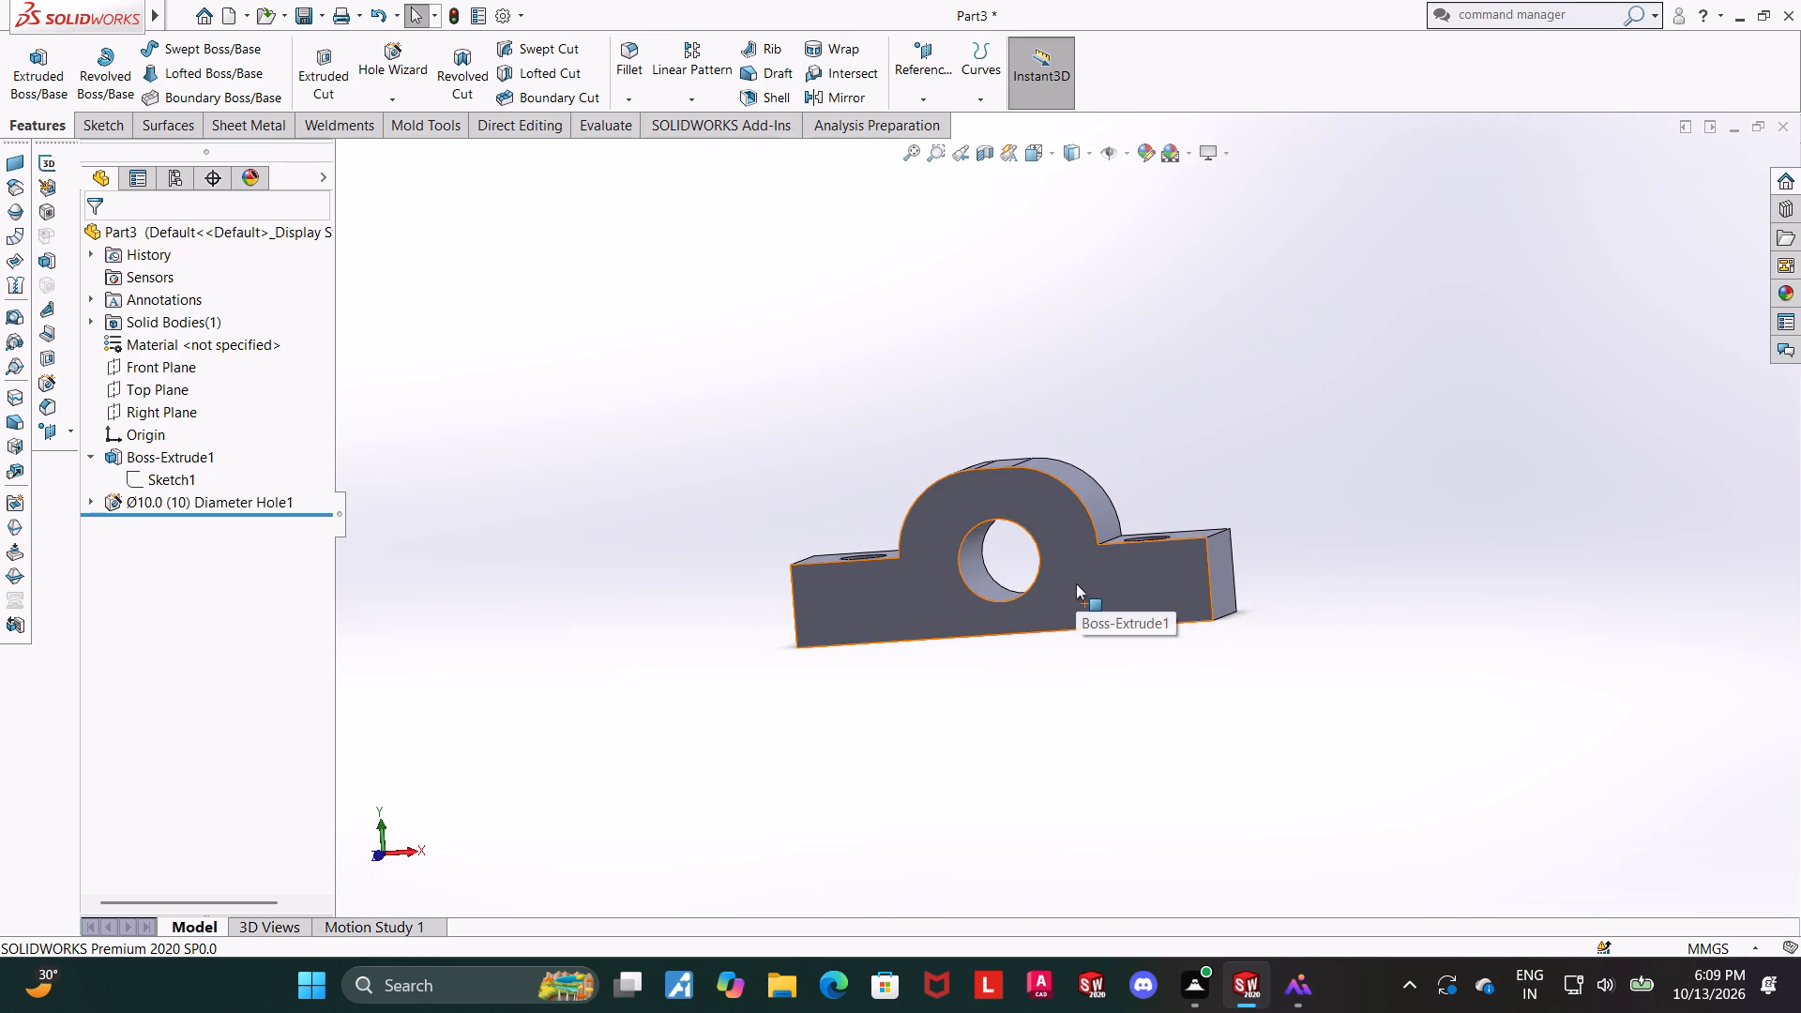
{"action": "scroll", "coordinate": [1076, 583], "scroll_direction": "up", "scroll_amount": 2}
{"action": "scroll", "coordinate": [1065, 575], "scroll_direction": "down", "scroll_amount": 1}
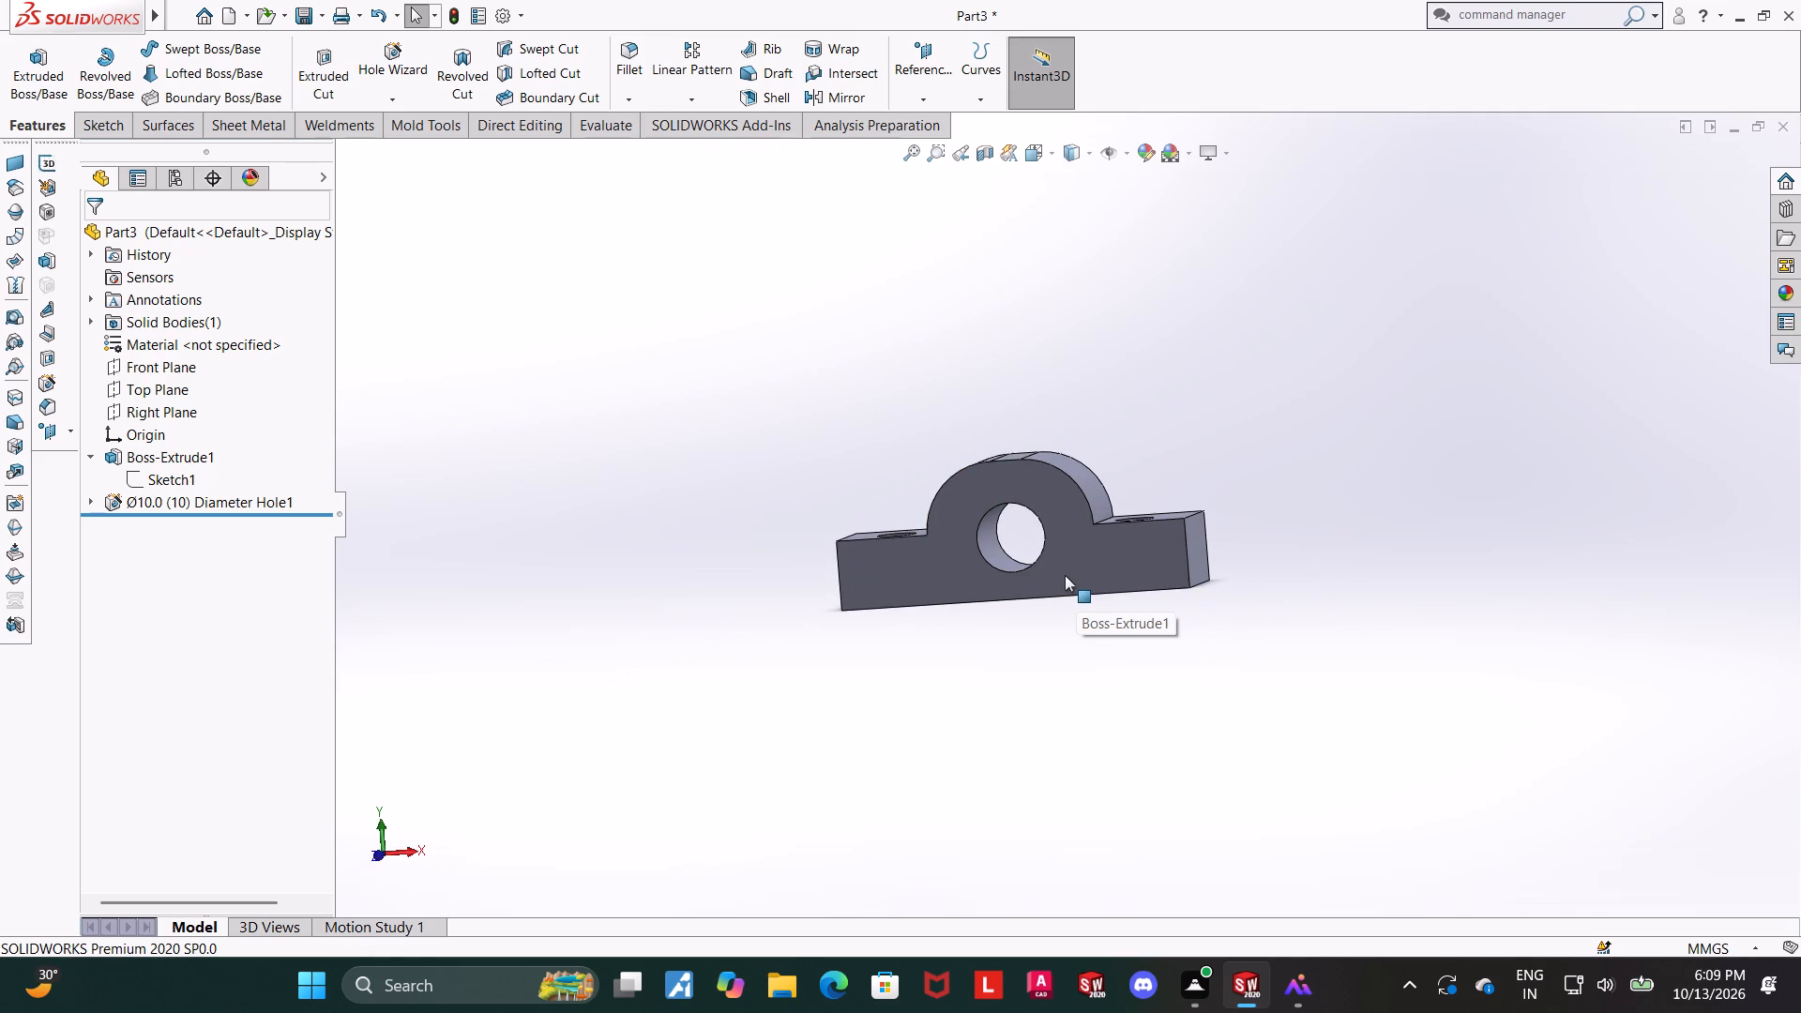
{"action": "scroll", "coordinate": [1065, 575], "scroll_direction": "up", "scroll_amount": 1}
{"action": "middle_click_drag", "start_coordinate": [1027, 580], "coordinate": [984, 639]}
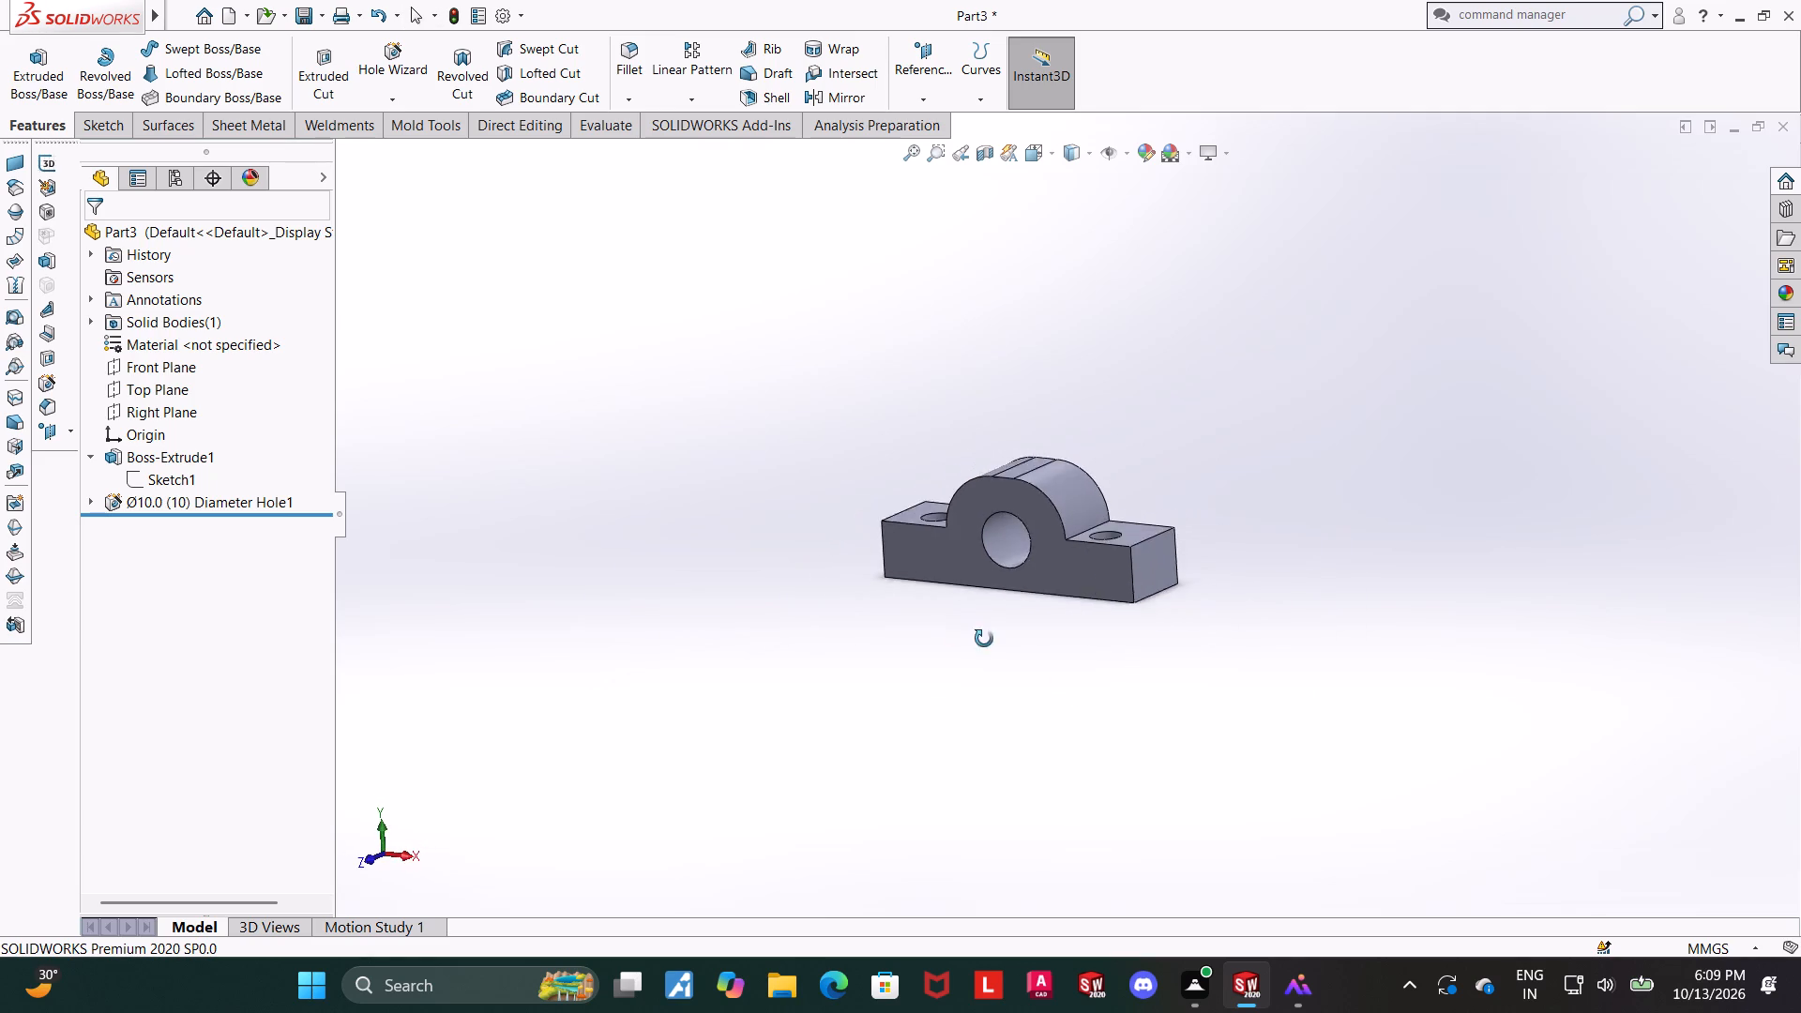
{"action": "middle_click_drag", "start_coordinate": [984, 639], "coordinate": [1062, 665]}
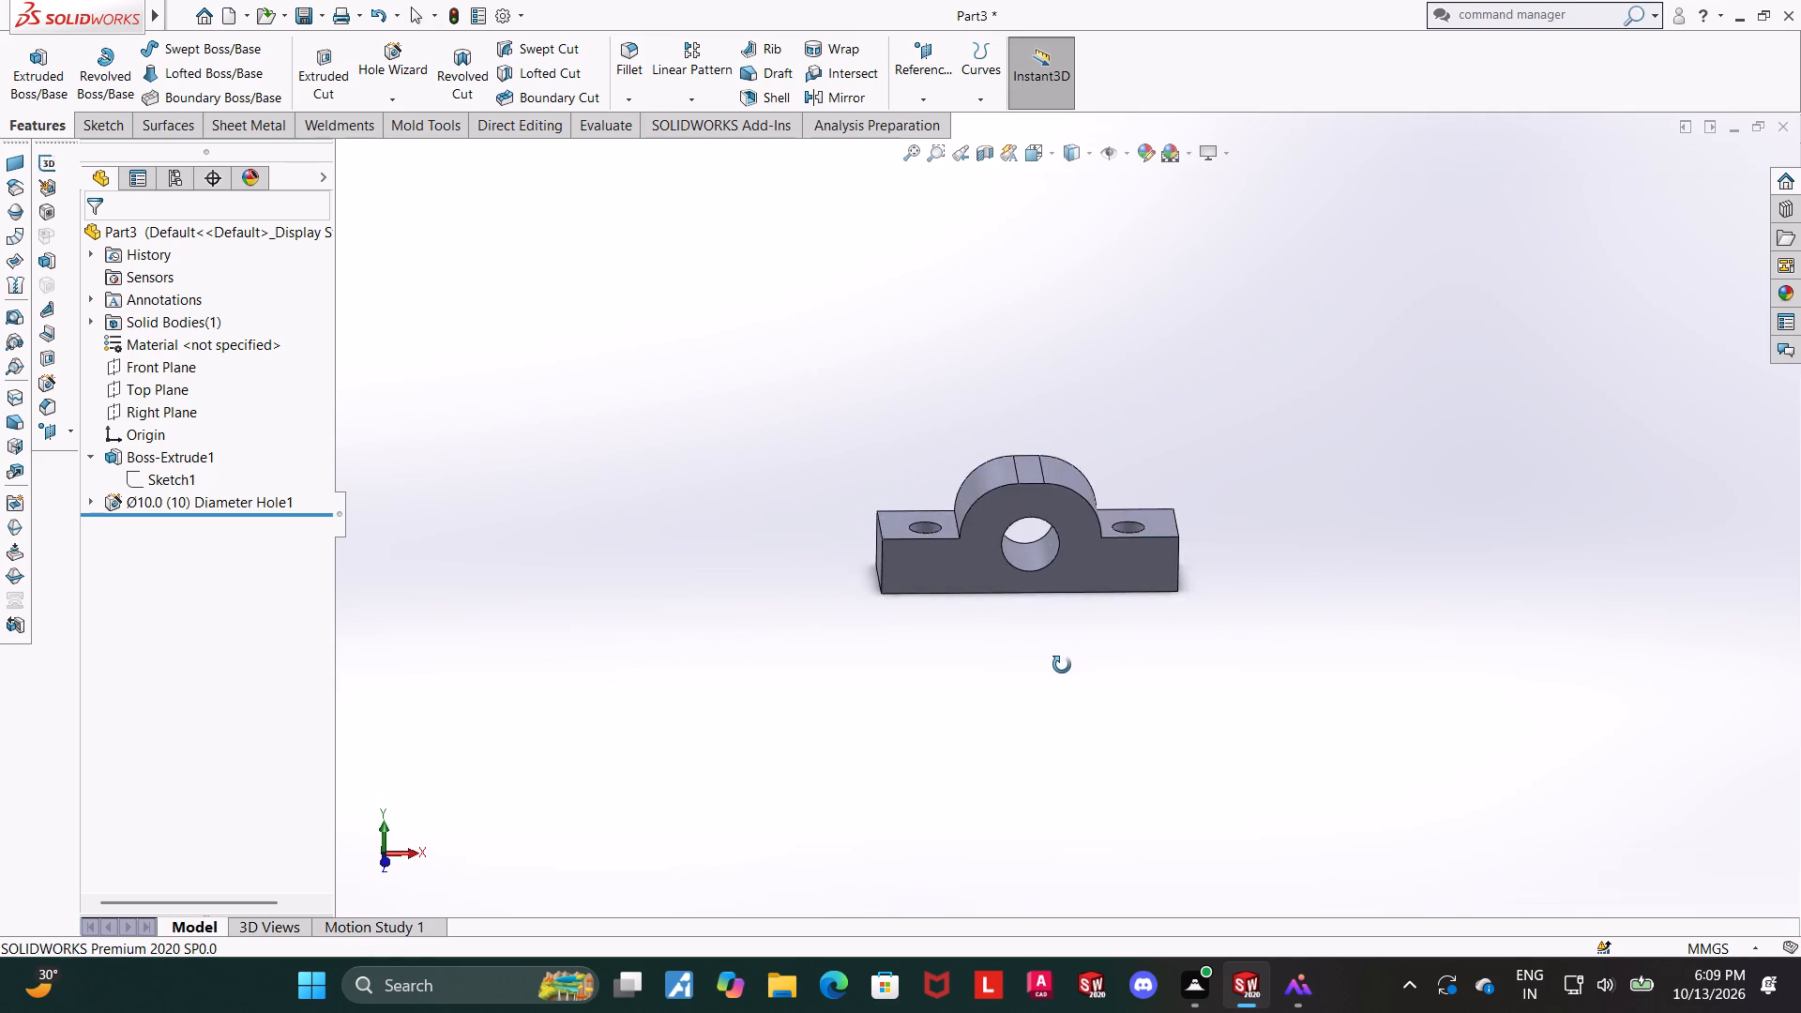
{"action": "middle_click_drag", "start_coordinate": [1062, 665], "coordinate": [1068, 540]}
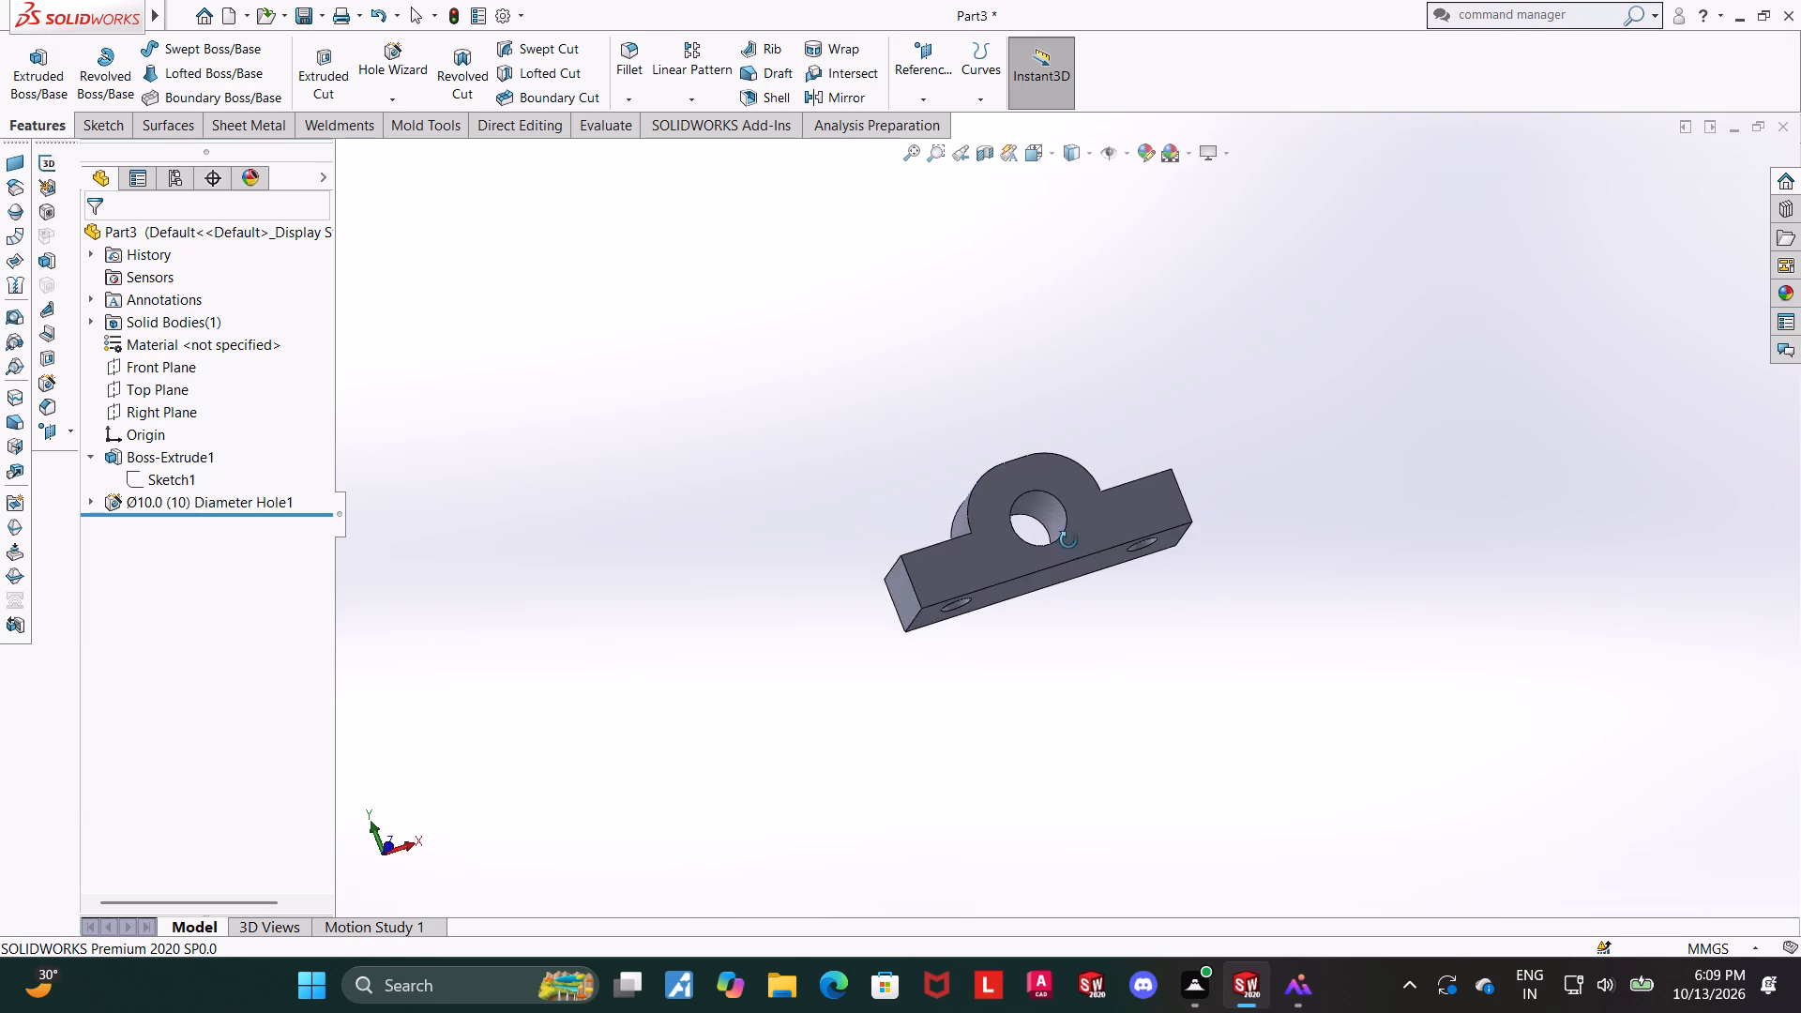
{"action": "middle_click_drag", "start_coordinate": [1068, 540], "coordinate": [903, 722]}
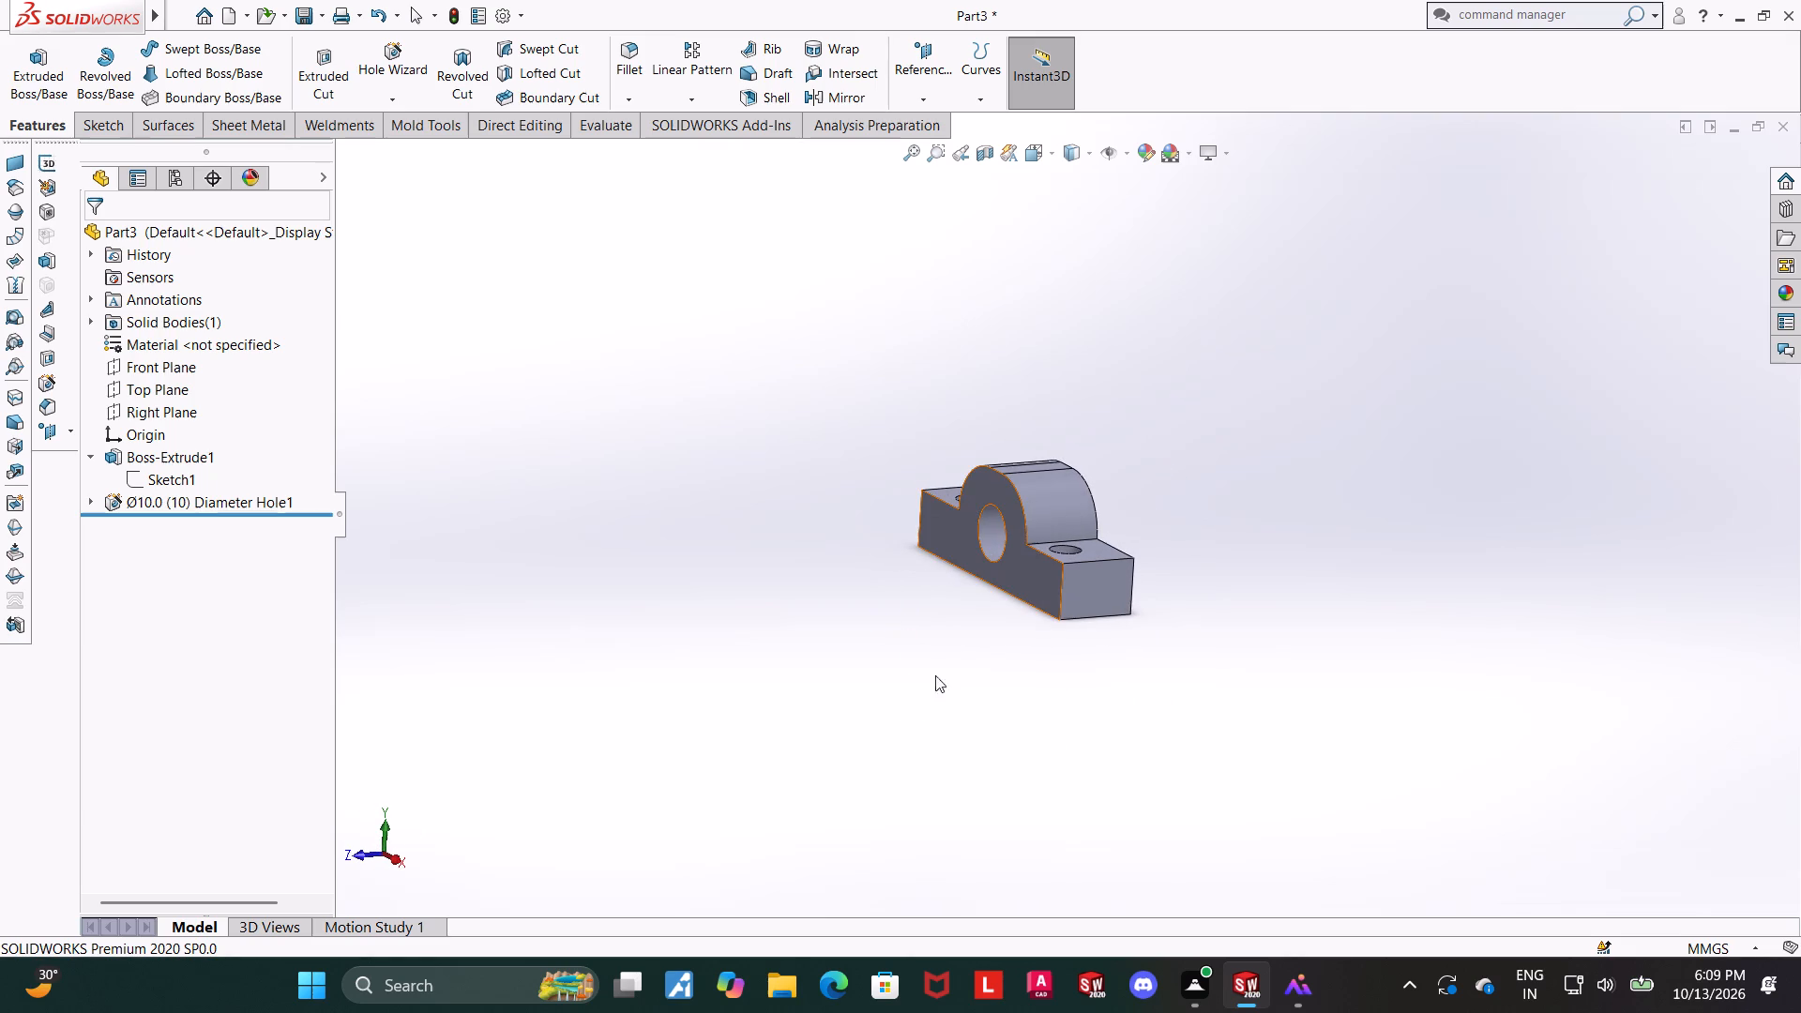
{"action": "scroll", "coordinate": [1018, 612], "scroll_direction": "up", "scroll_amount": 2}
{"action": "scroll", "coordinate": [1027, 575], "scroll_direction": "down", "scroll_amount": 2}
{"action": "scroll", "coordinate": [1066, 429], "scroll_direction": "down", "scroll_amount": 1}
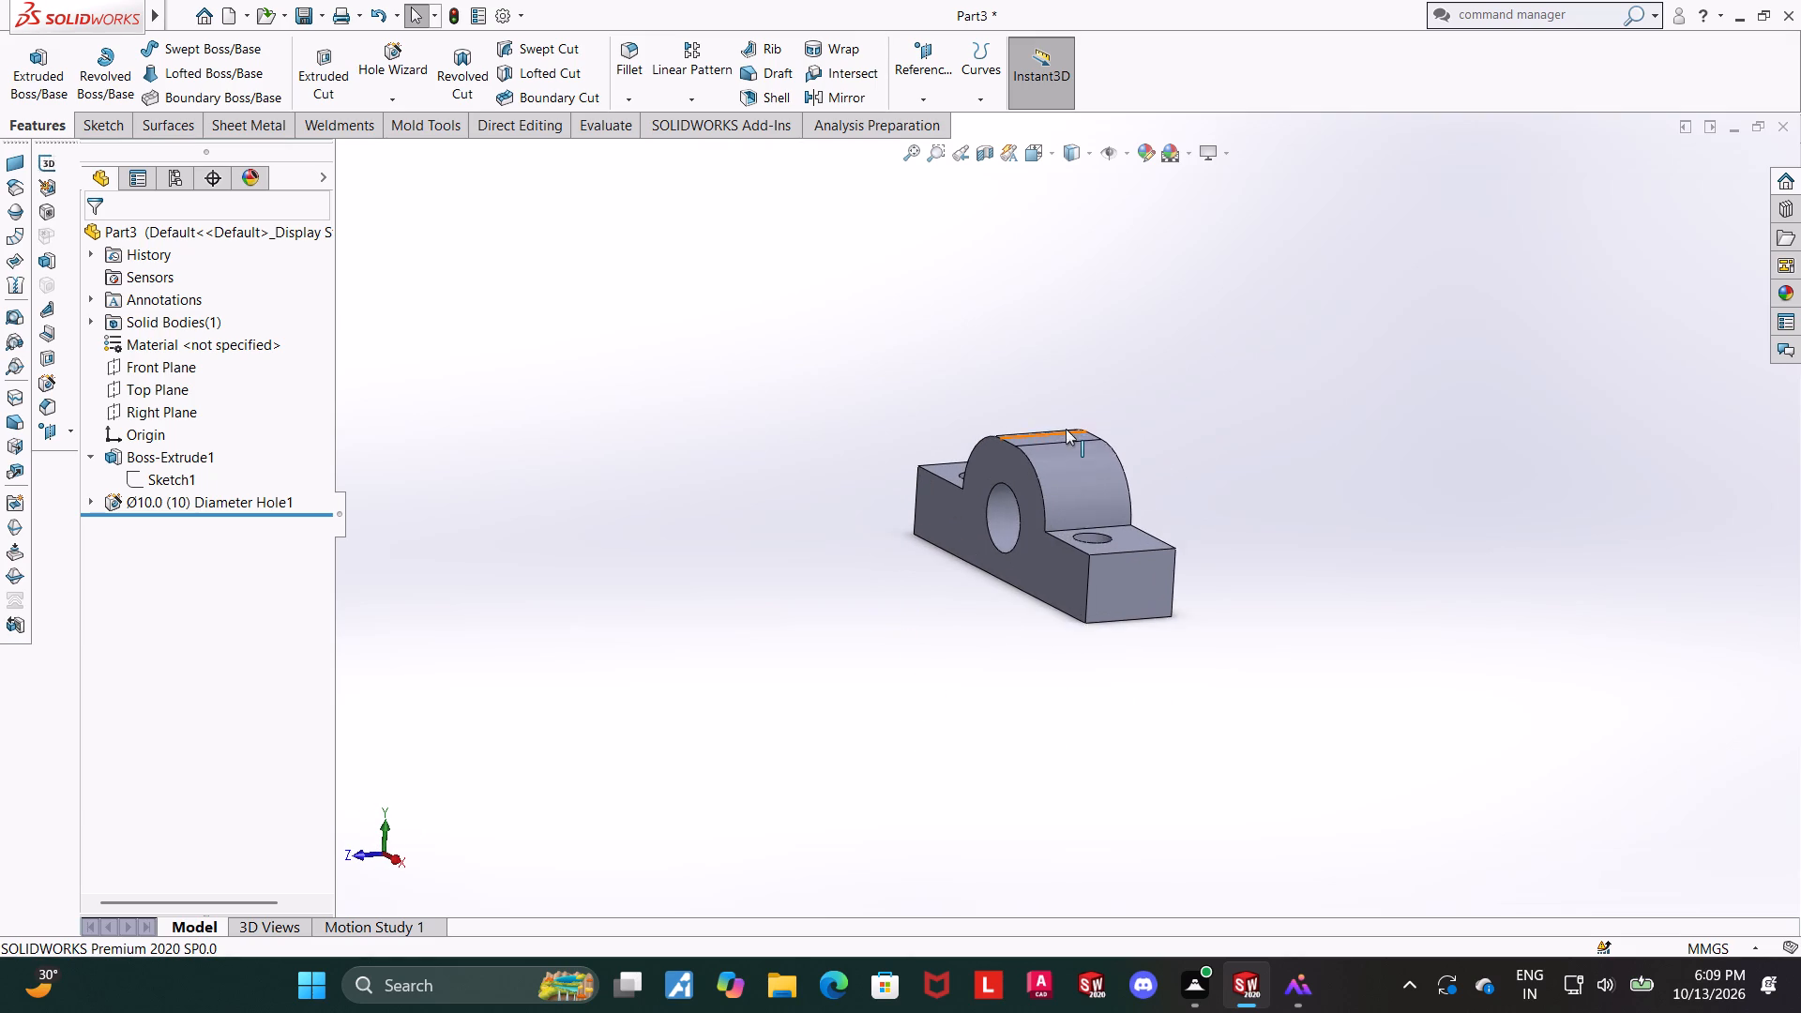
{"action": "scroll", "coordinate": [1066, 429], "scroll_direction": "down", "scroll_amount": 3}
{"action": "scroll", "coordinate": [1066, 446], "scroll_direction": "up", "scroll_amount": 3}
{"action": "middle_click_drag", "start_coordinate": [1055, 496], "coordinate": [1092, 502]}
{"action": "scroll", "coordinate": [1300, 574], "scroll_direction": "down", "scroll_amount": 4}
Measure the distance between the block's front and back faces.
{"action": "left_click", "coordinate": [604, 130]}
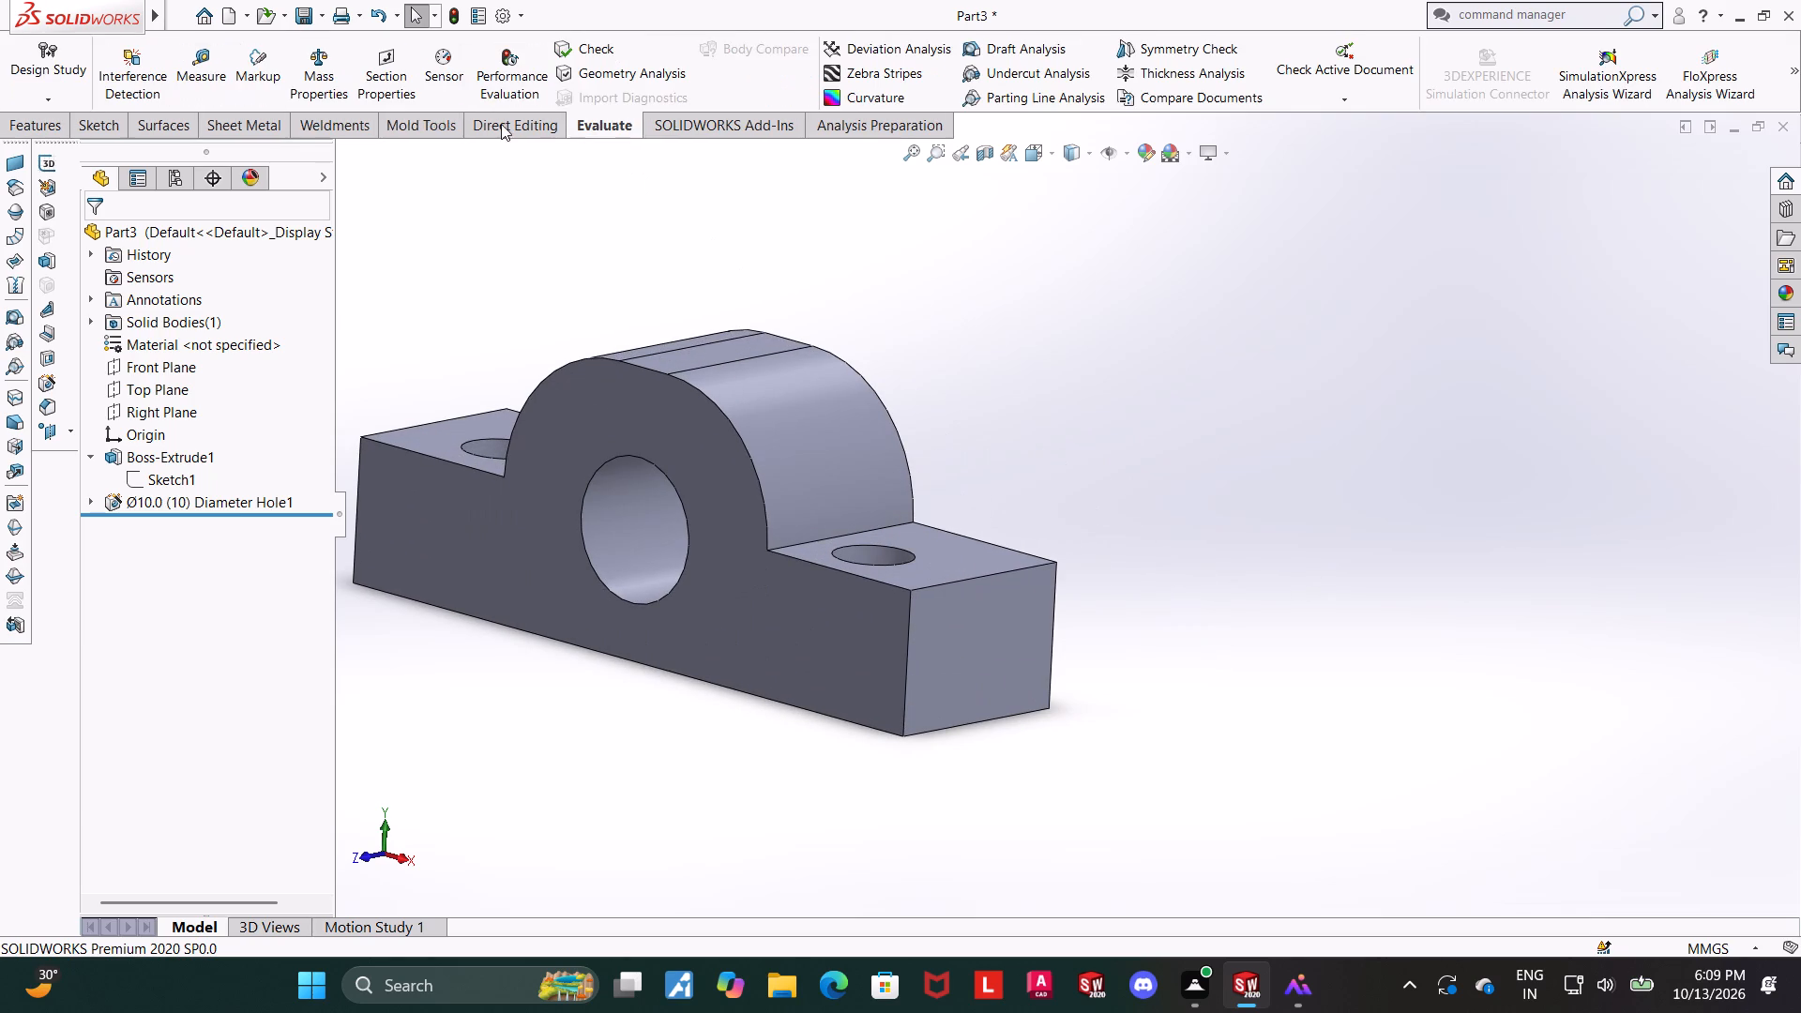
{"action": "left_click", "coordinate": [217, 68]}
{"action": "left_click", "coordinate": [827, 675]}
{"action": "middle_click_drag", "start_coordinate": [1093, 645], "coordinate": [905, 673]}
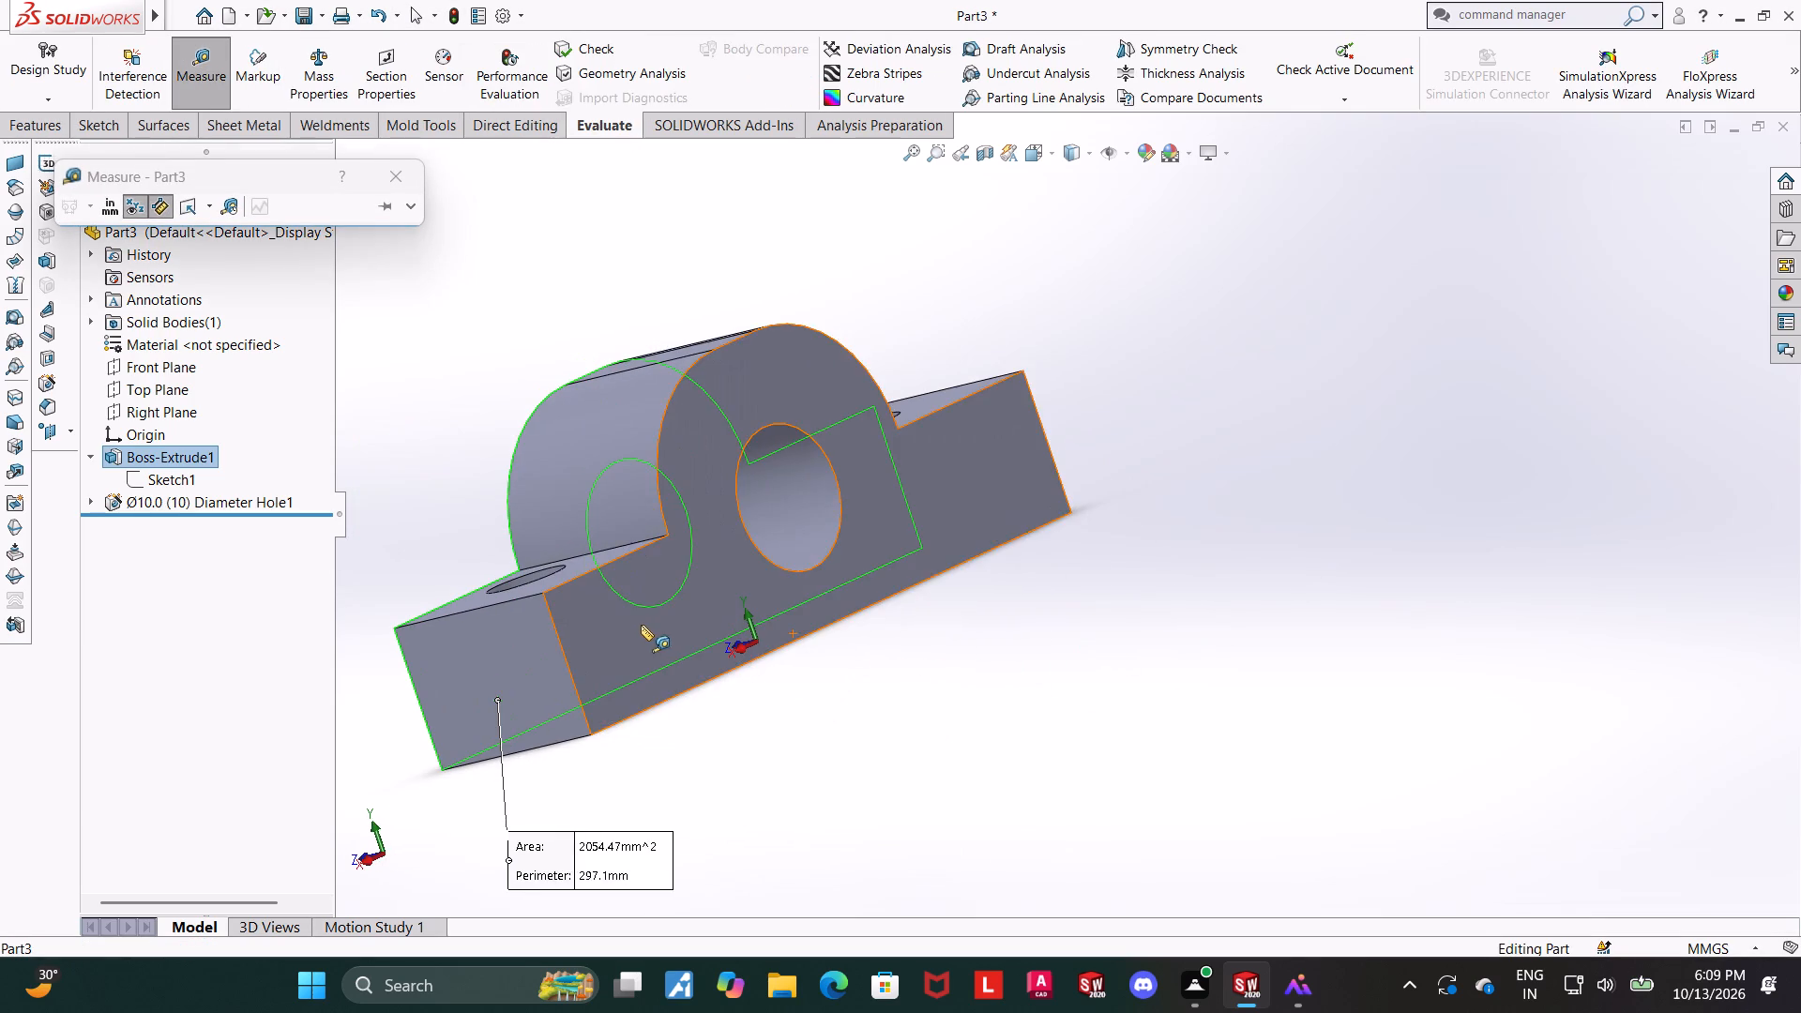
{"action": "left_click", "coordinate": [640, 625]}
{"action": "scroll", "coordinate": [648, 721], "scroll_direction": "up", "scroll_amount": 1}
{"action": "key", "text": "Escape"}
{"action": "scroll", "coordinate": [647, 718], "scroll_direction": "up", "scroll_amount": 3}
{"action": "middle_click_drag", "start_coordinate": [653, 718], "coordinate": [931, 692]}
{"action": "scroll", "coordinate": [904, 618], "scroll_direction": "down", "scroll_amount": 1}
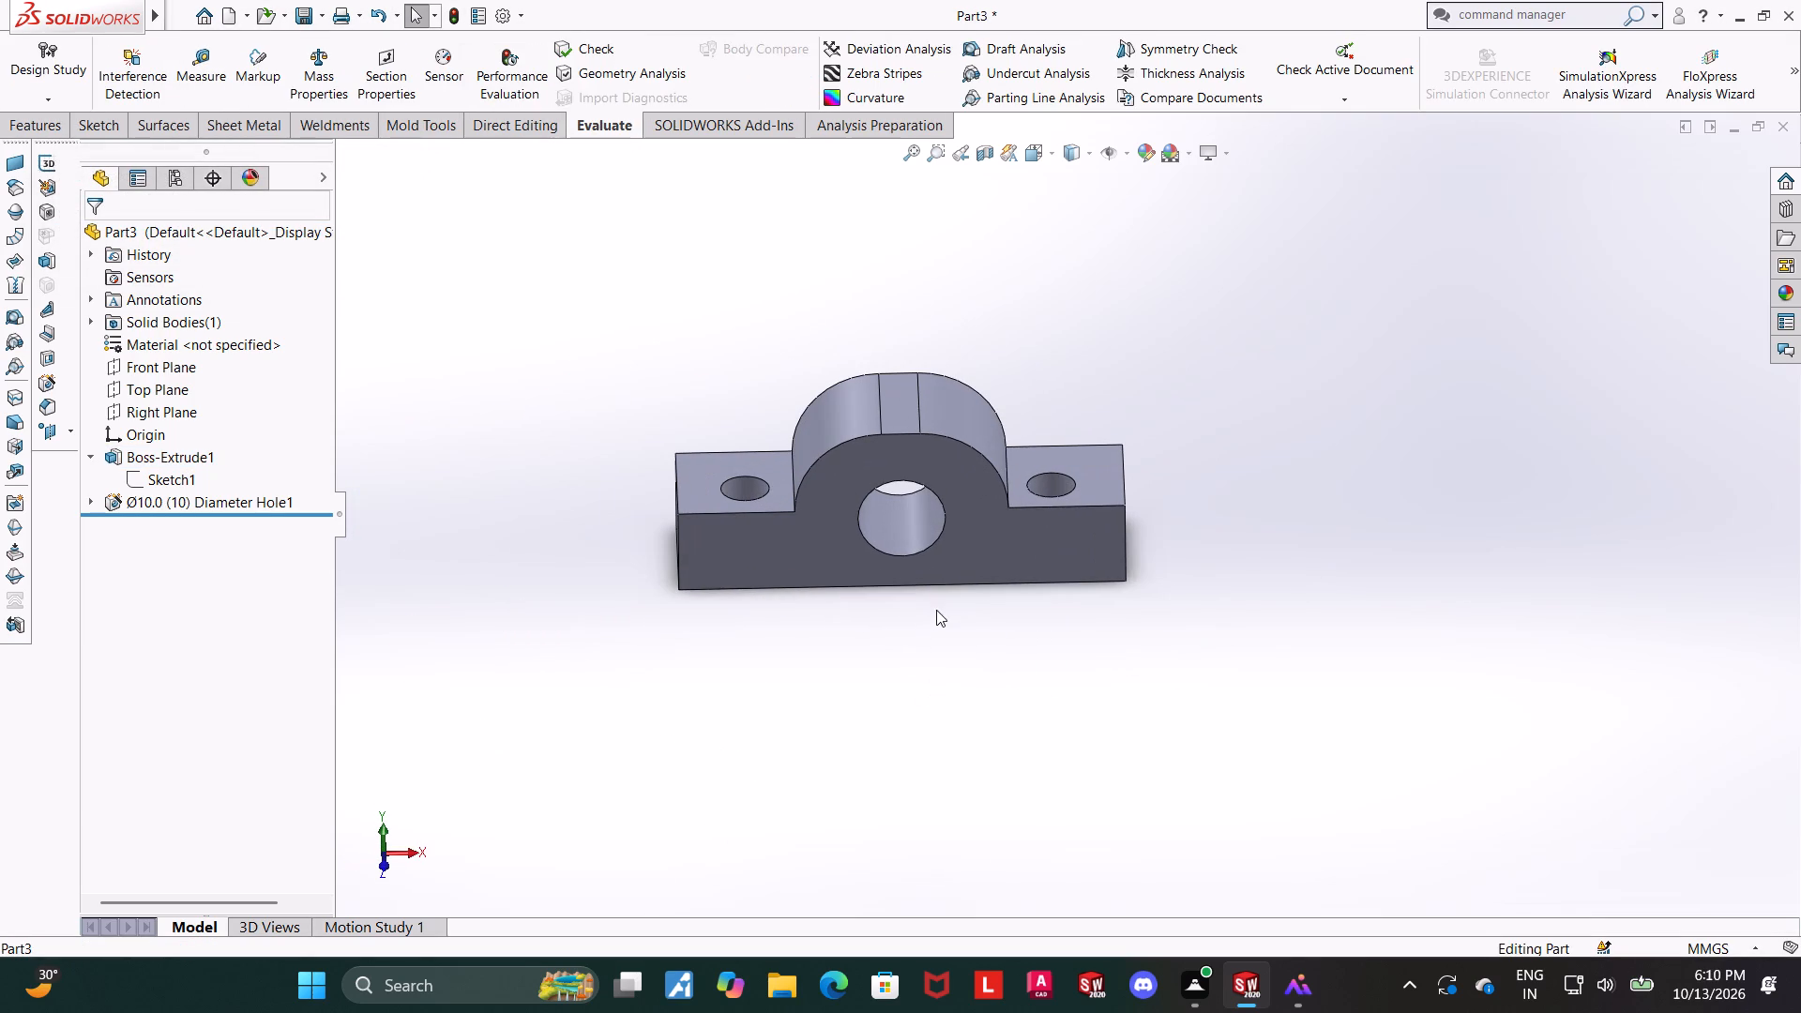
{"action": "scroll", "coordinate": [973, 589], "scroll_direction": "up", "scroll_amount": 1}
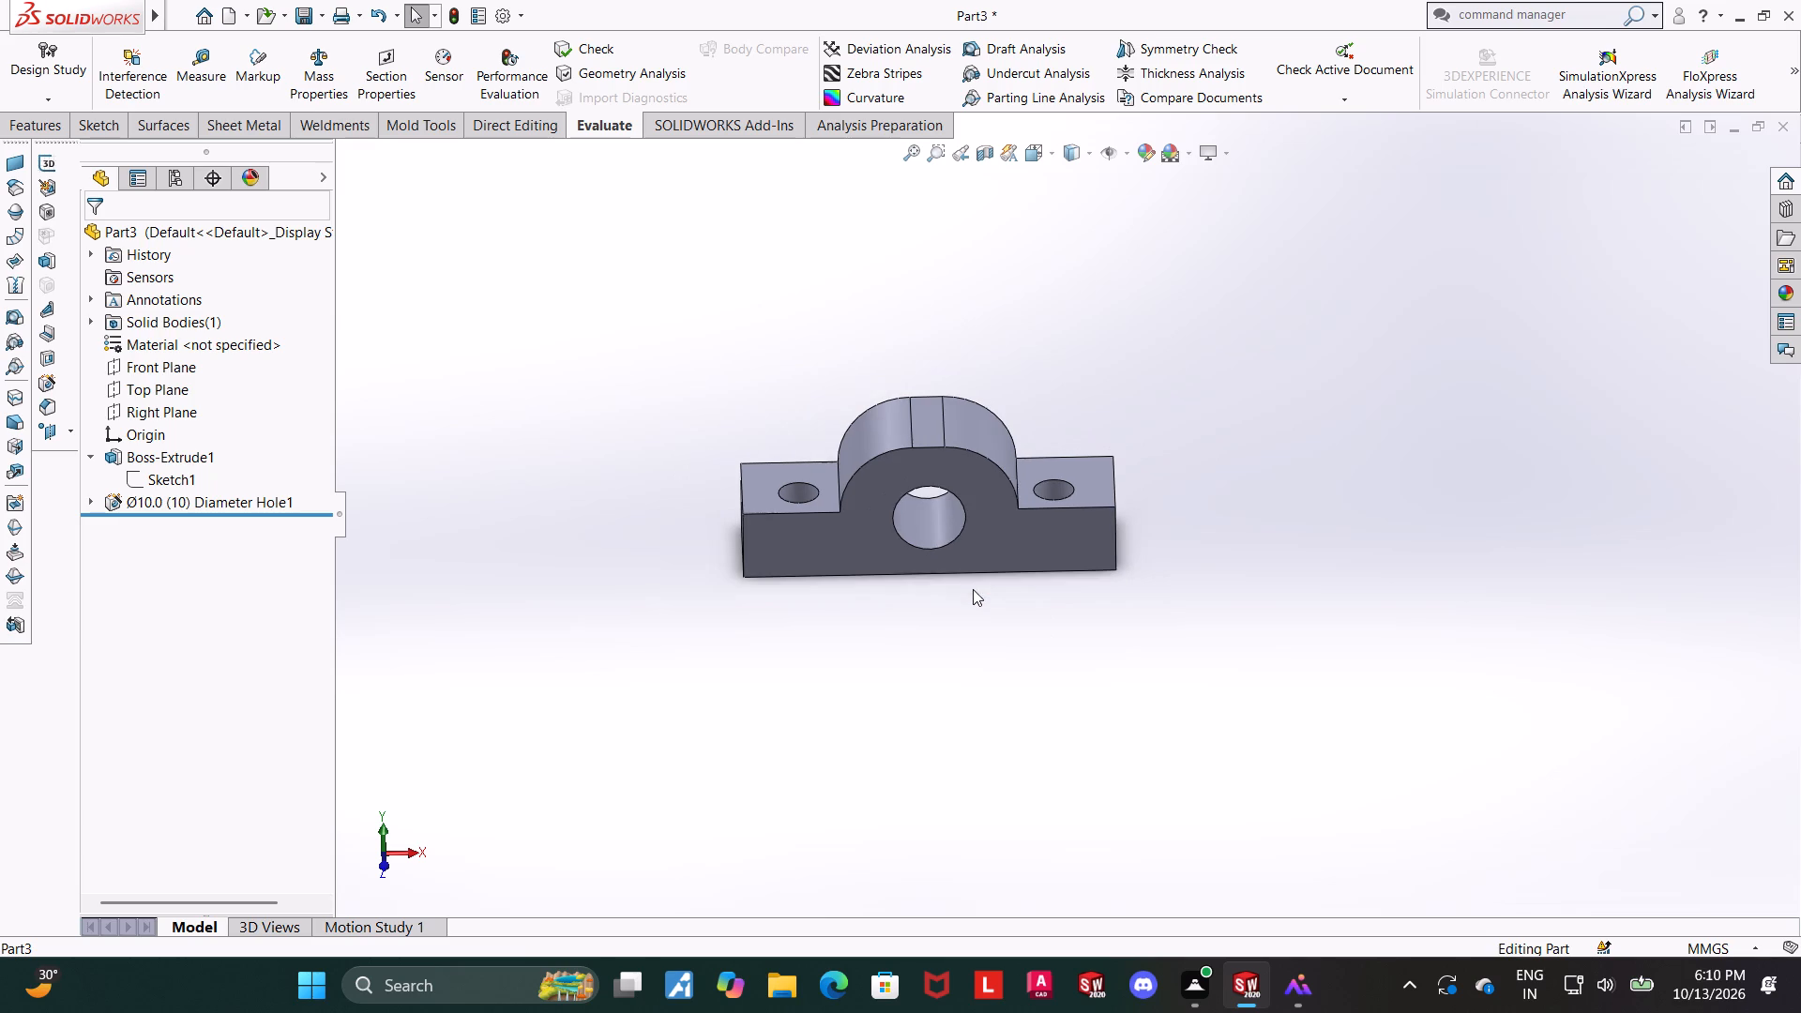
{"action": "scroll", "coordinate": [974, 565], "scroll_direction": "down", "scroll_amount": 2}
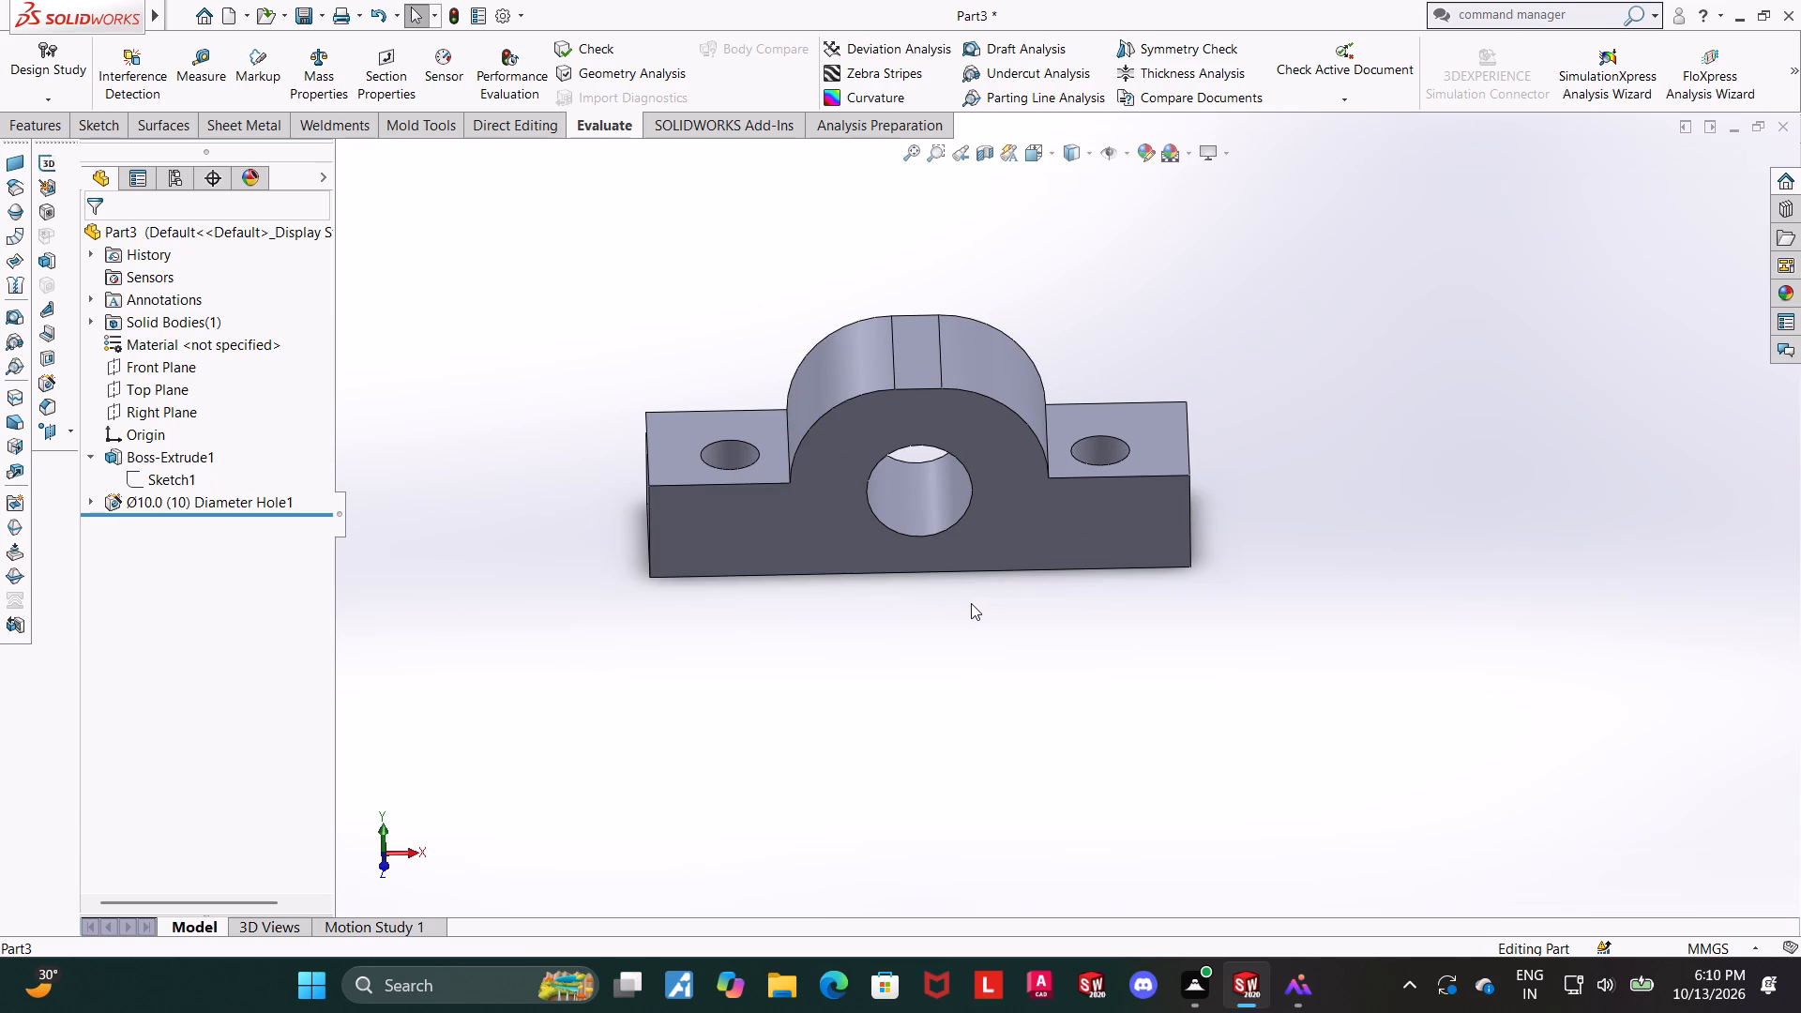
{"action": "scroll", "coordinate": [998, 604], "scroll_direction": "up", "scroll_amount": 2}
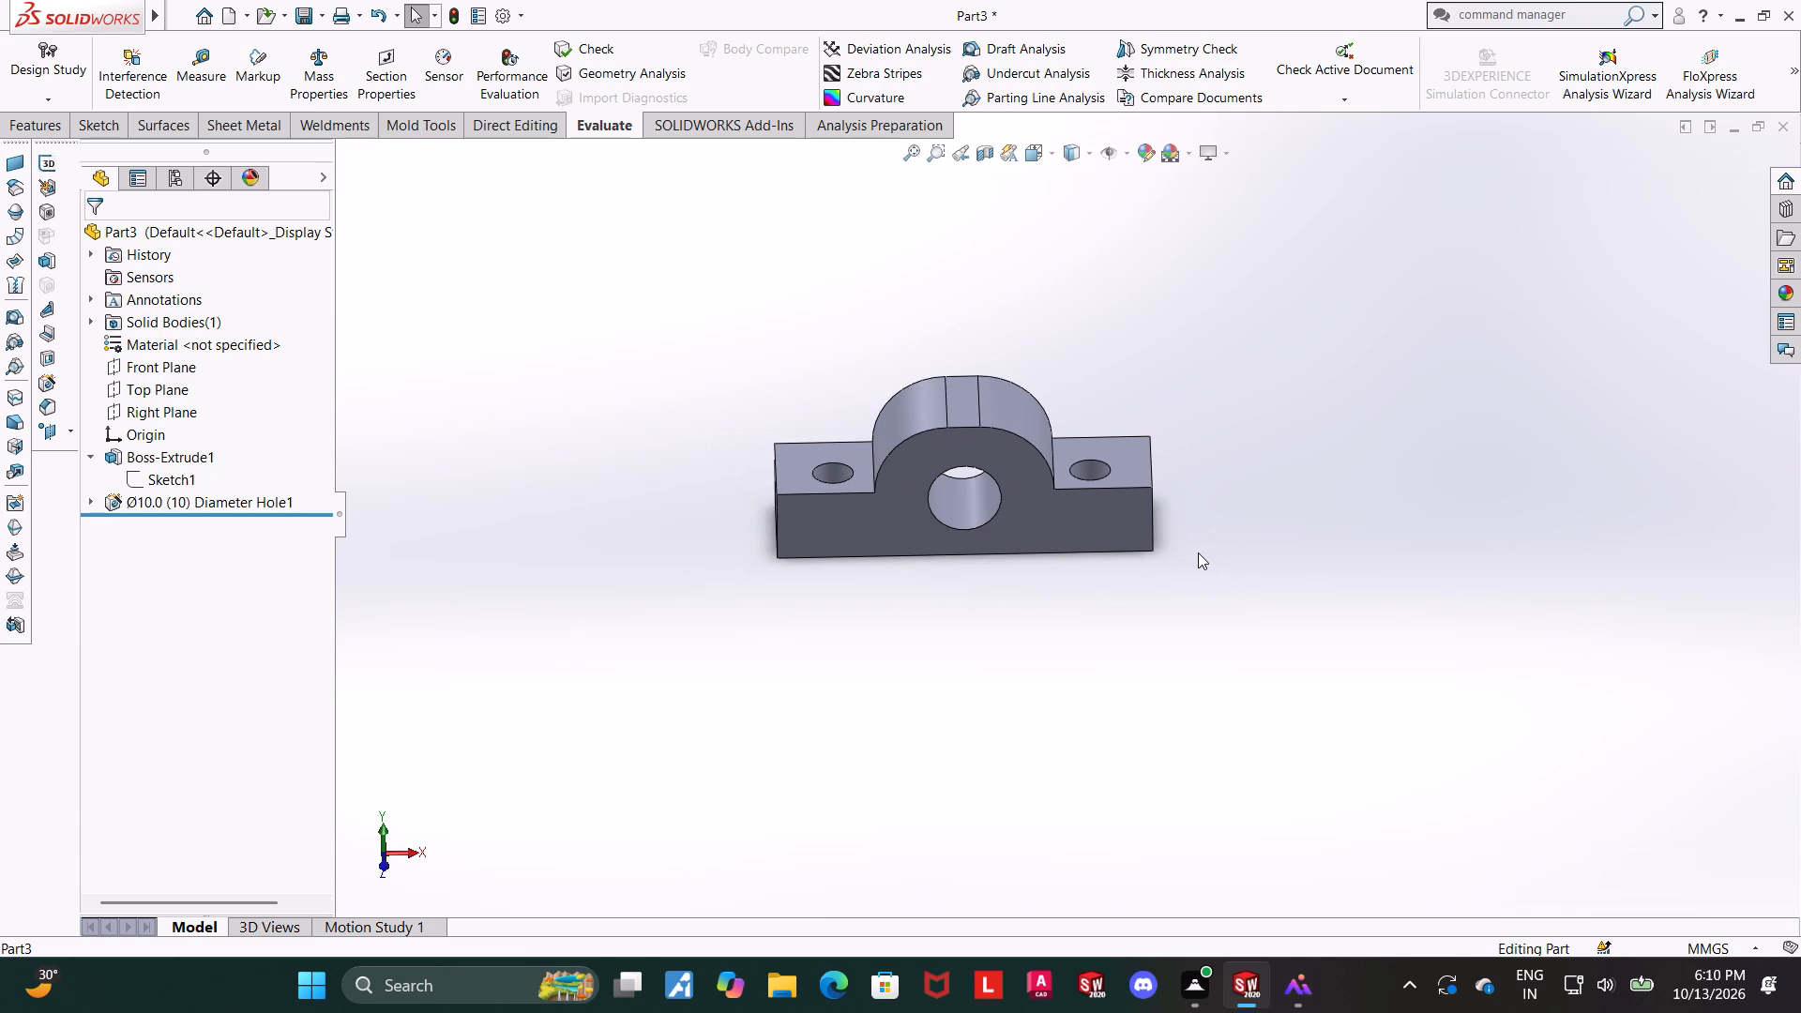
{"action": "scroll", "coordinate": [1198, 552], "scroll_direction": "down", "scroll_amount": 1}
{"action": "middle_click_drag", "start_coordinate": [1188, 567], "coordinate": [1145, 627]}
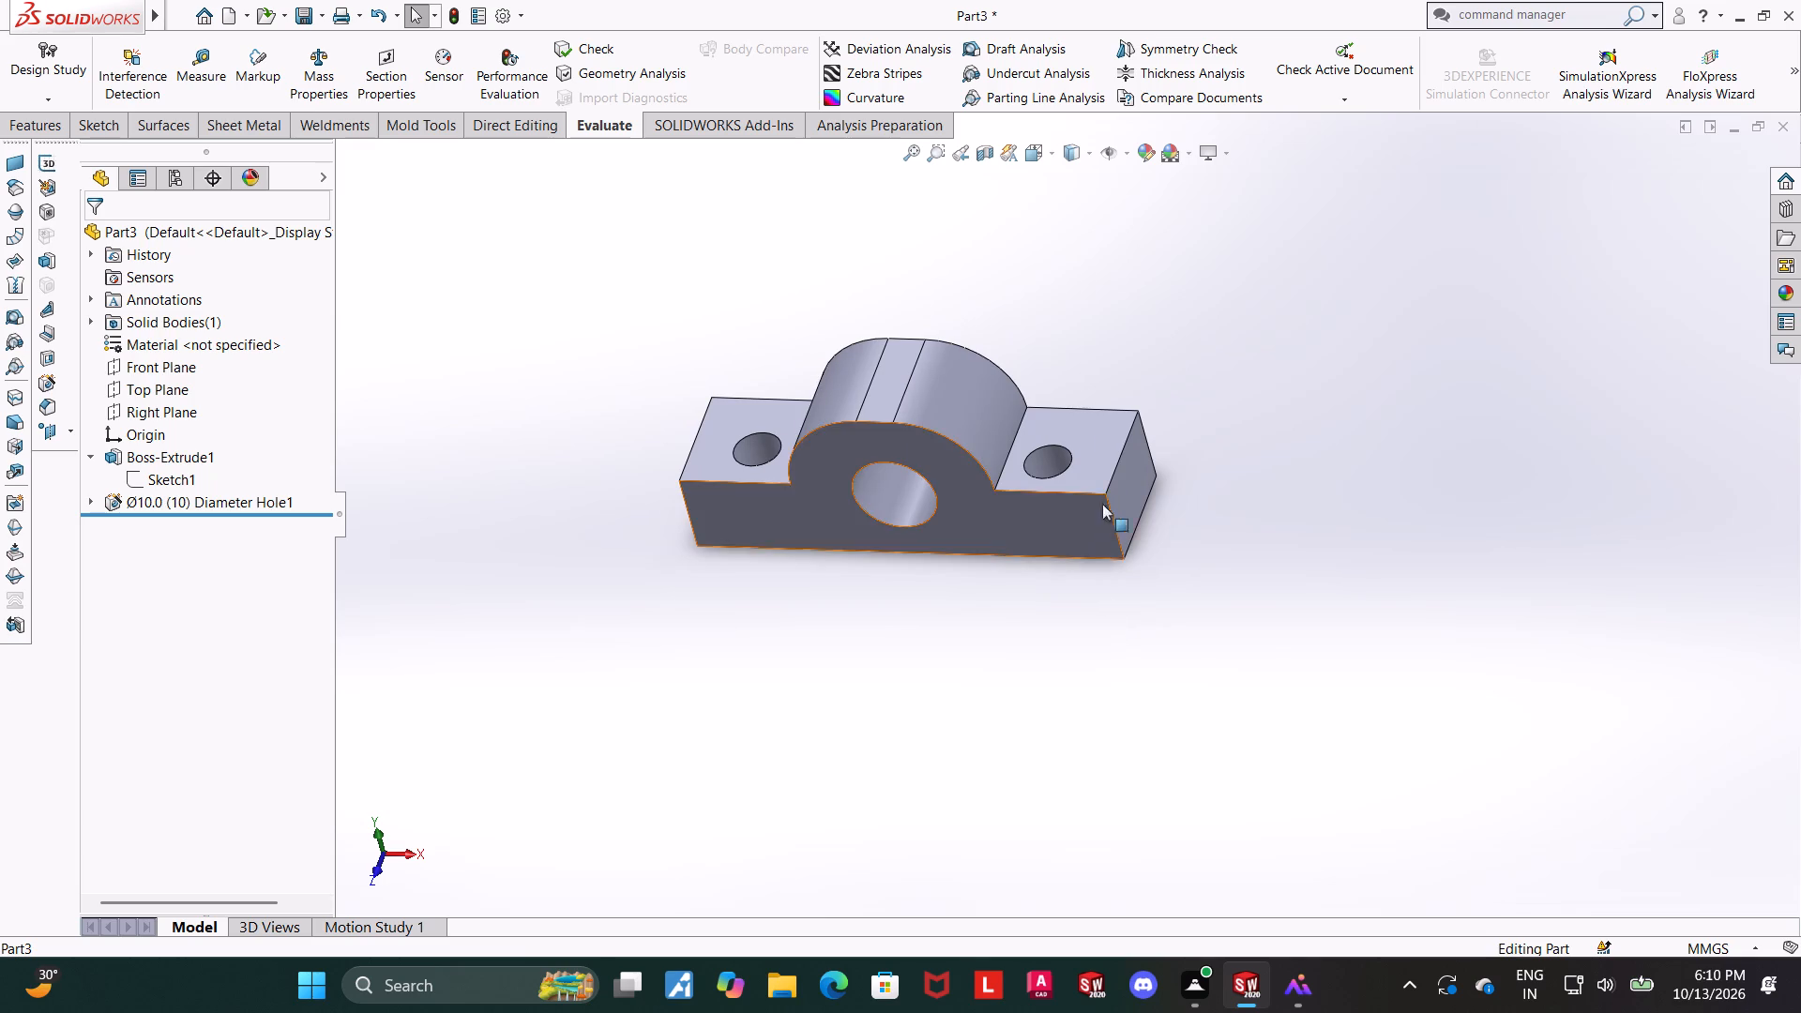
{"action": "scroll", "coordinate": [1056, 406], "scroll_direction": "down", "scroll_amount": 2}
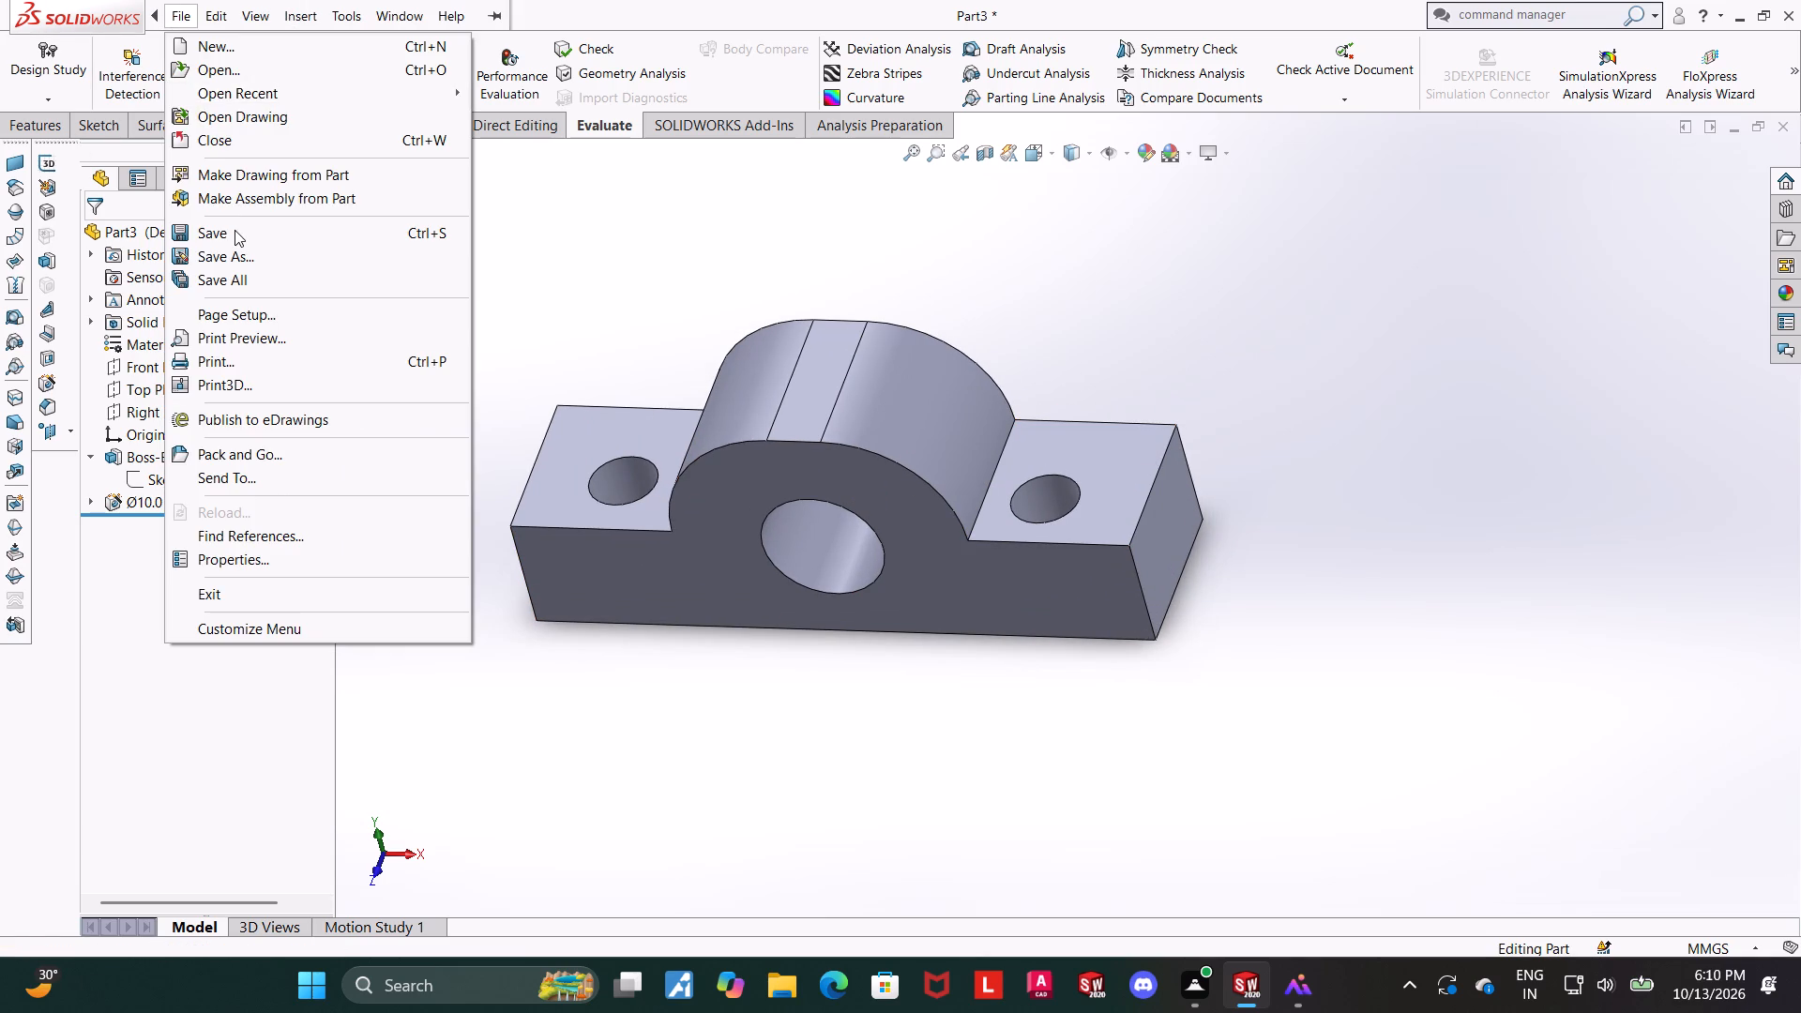
Save the bearing block in the Downloads folder as "part 3 block".
{"action": "left_click", "coordinate": [239, 249]}
{"action": "type", "text": "part3"}
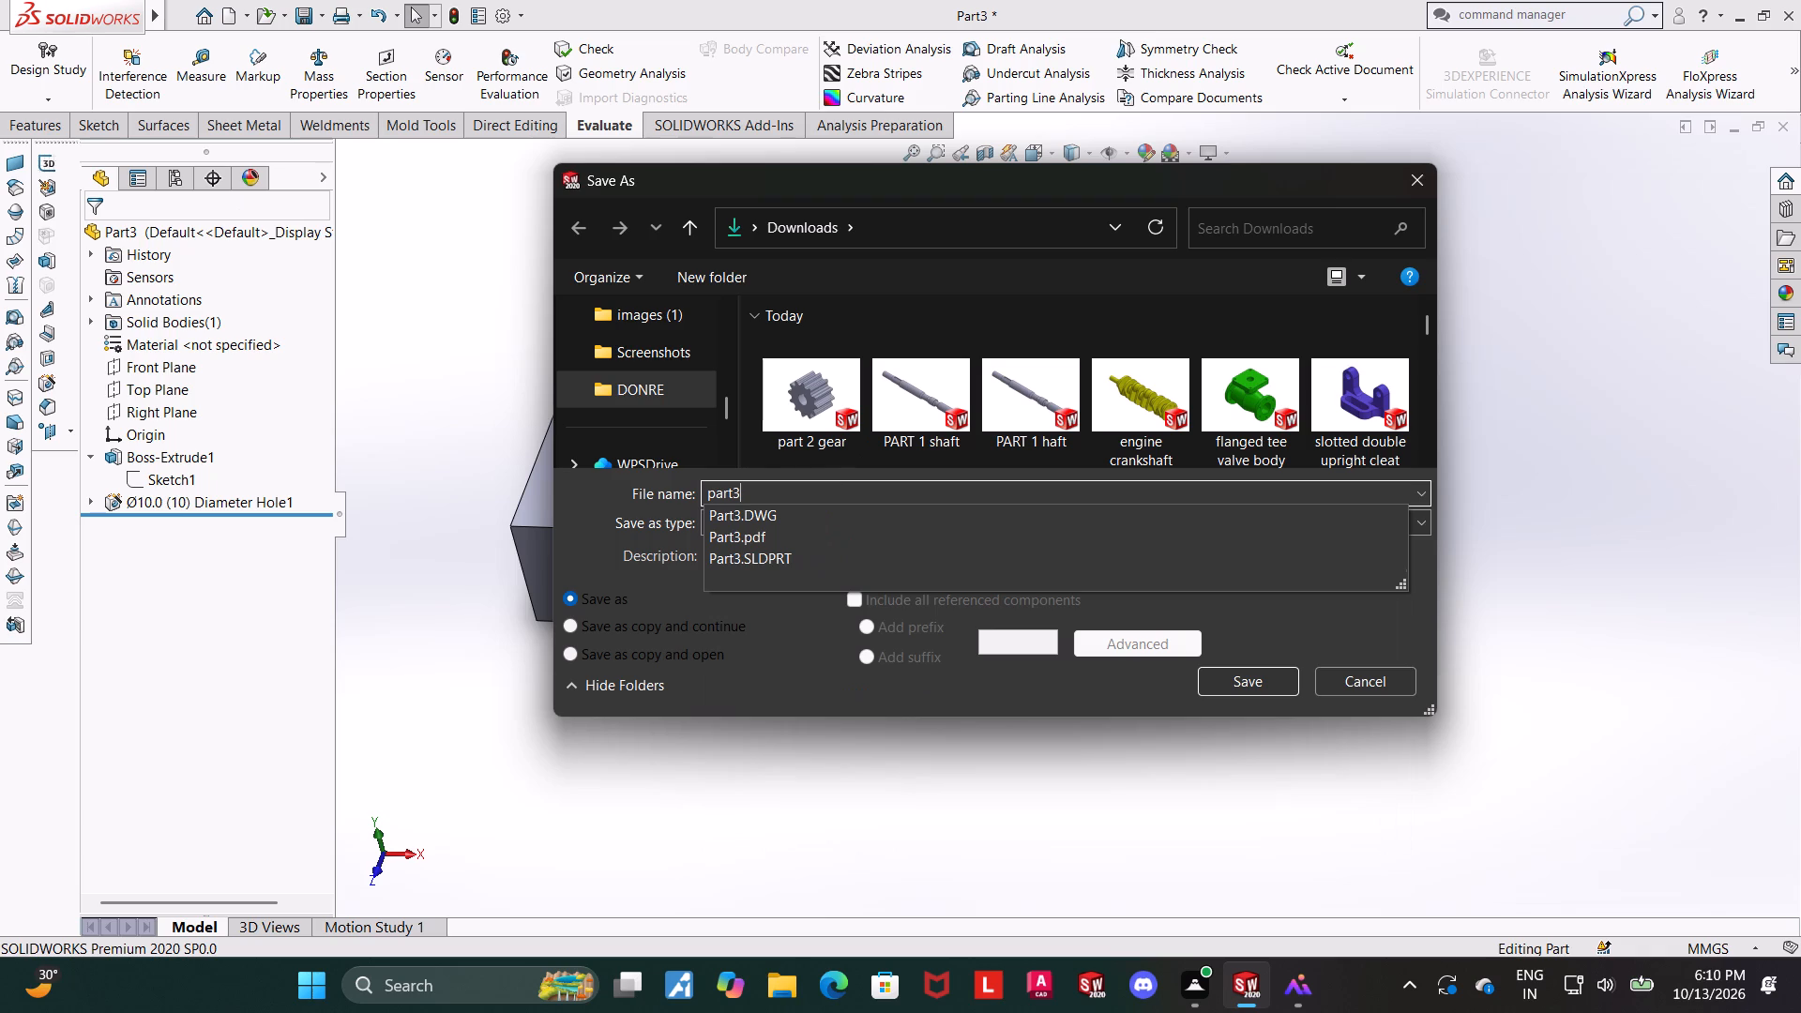
{"action": "left_click", "coordinate": [730, 489]}
{"action": "key", "text": "space"}
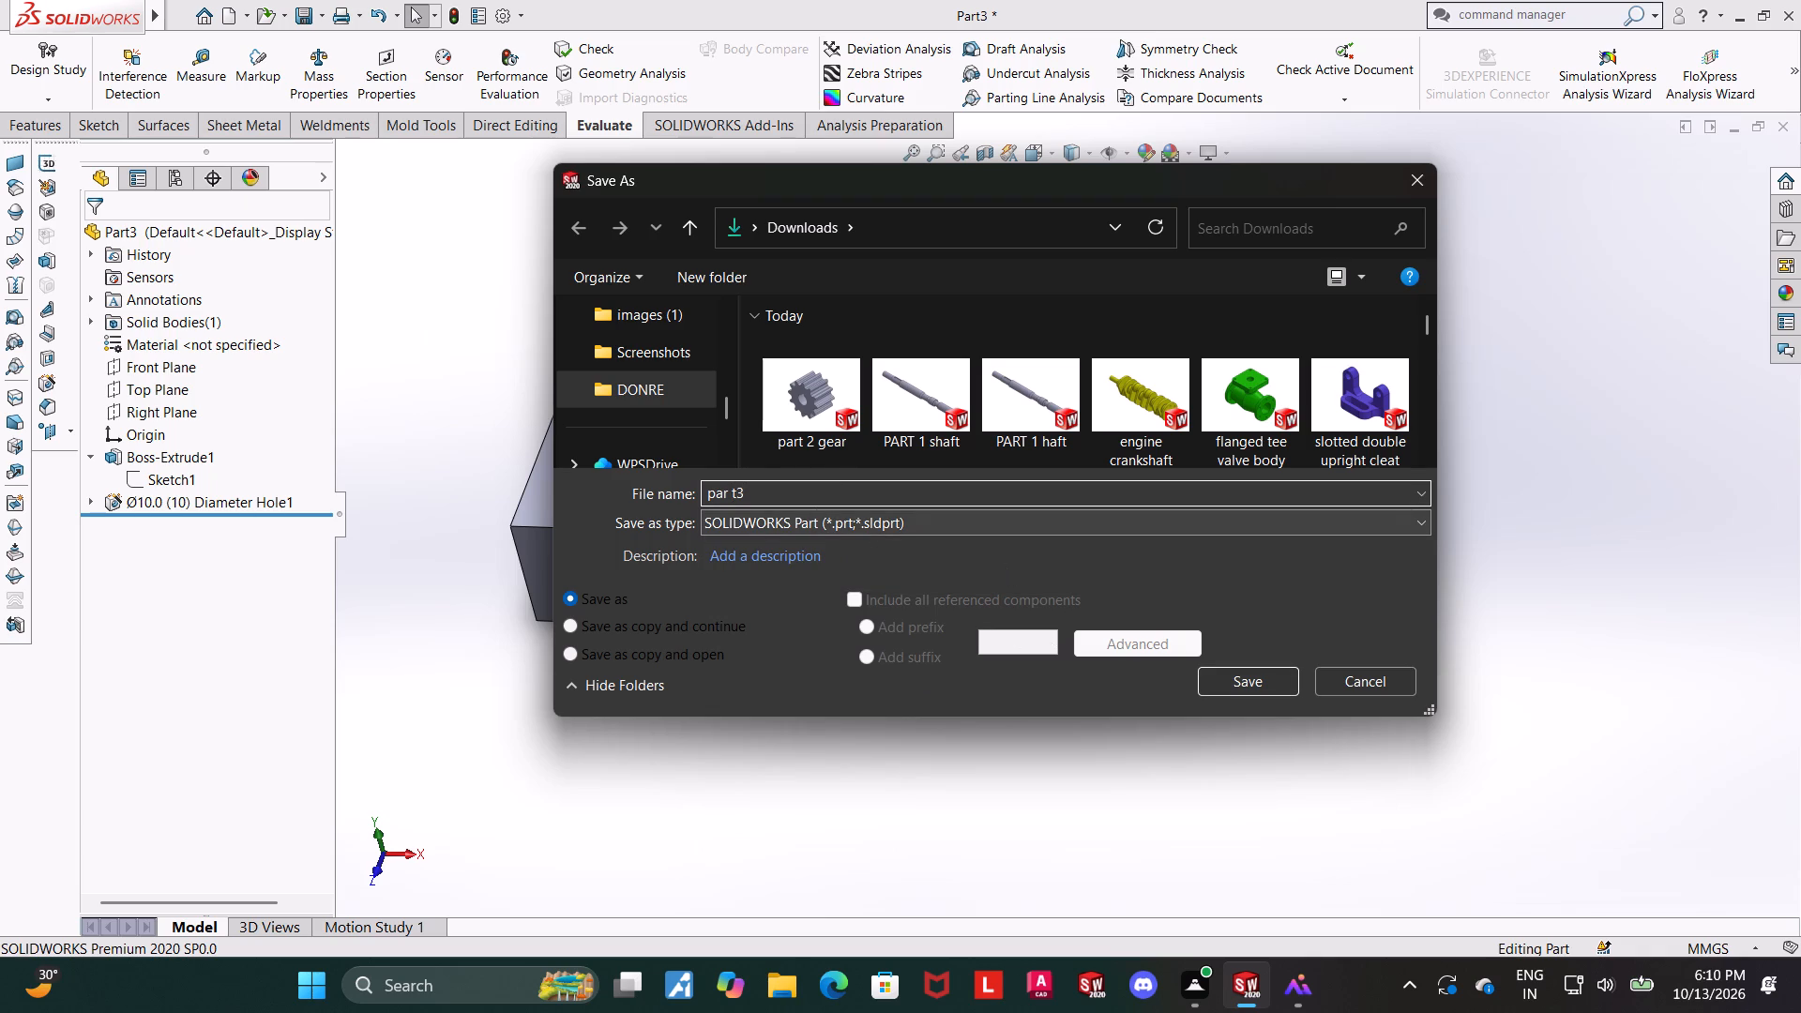
{"action": "left_click", "coordinate": [731, 491]}
{"action": "left_click", "coordinate": [734, 491]}
{"action": "key", "text": "BackSpace"}
{"action": "key", "text": "BackSpace"}
{"action": "type", "text": "t"}
{"action": "key", "text": "space"}
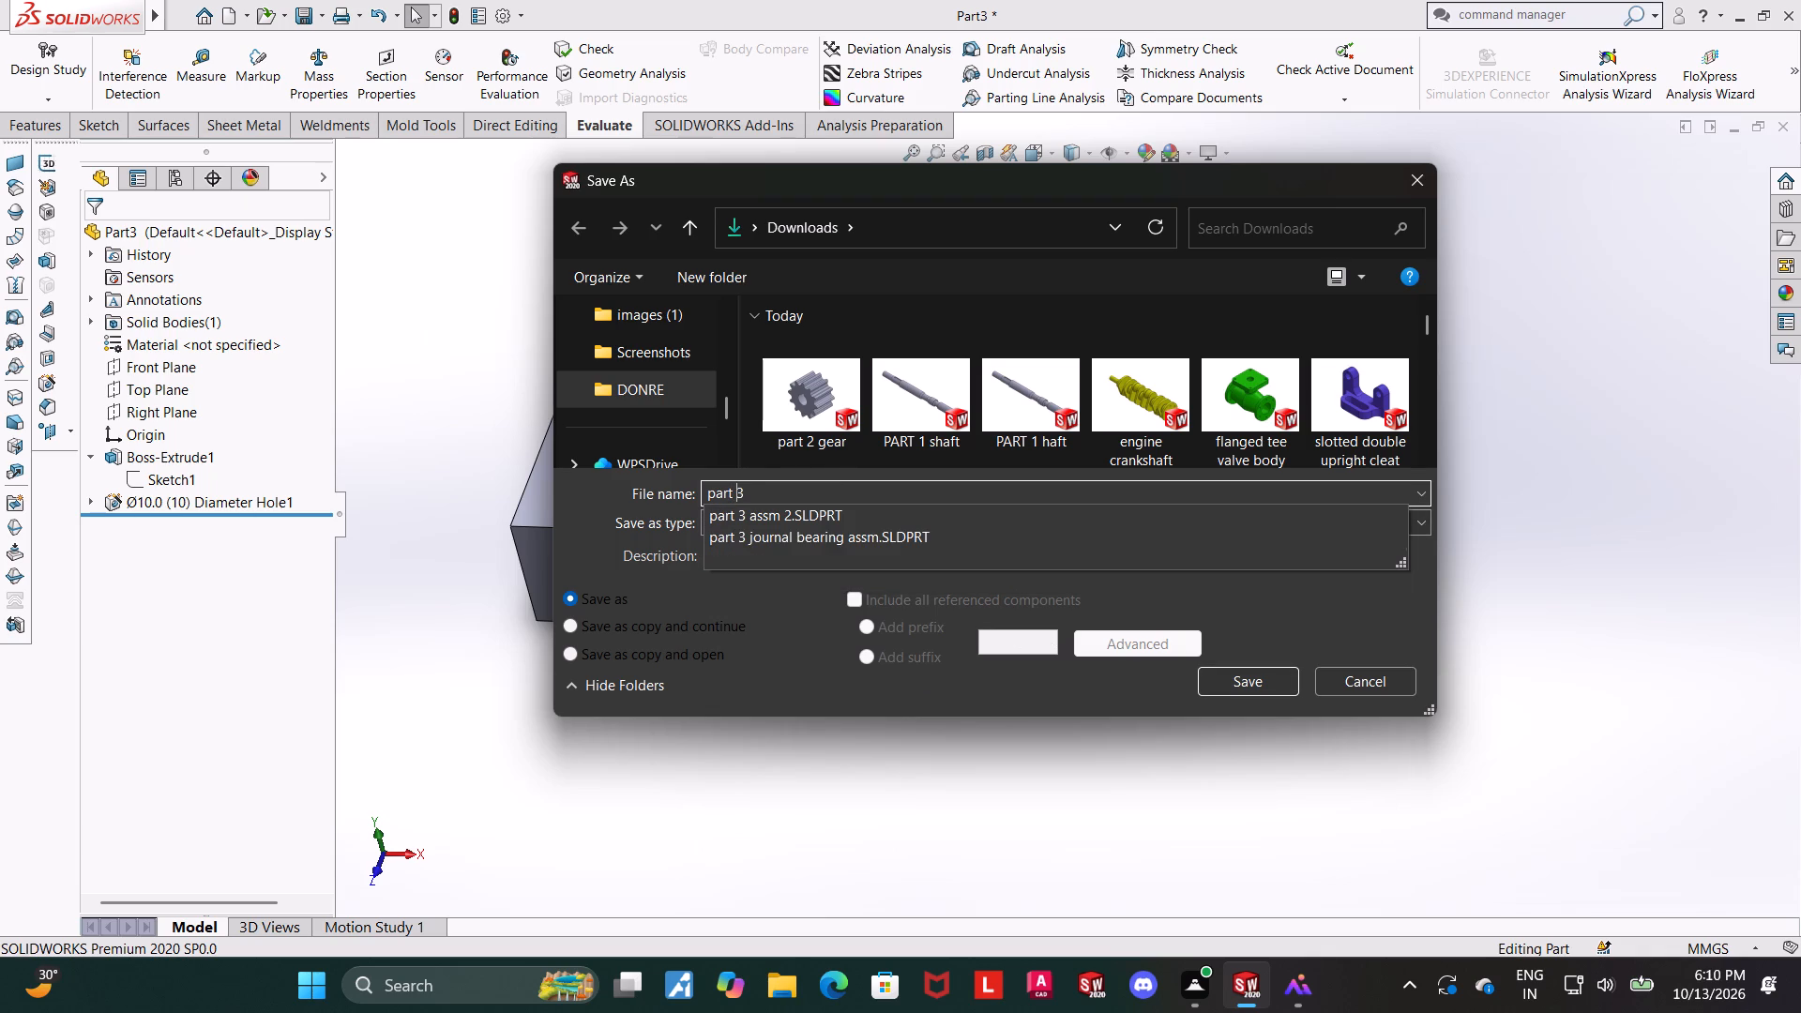
{"action": "left_click", "coordinate": [781, 493]}
{"action": "key", "text": "space"}
{"action": "type", "text": "block"}
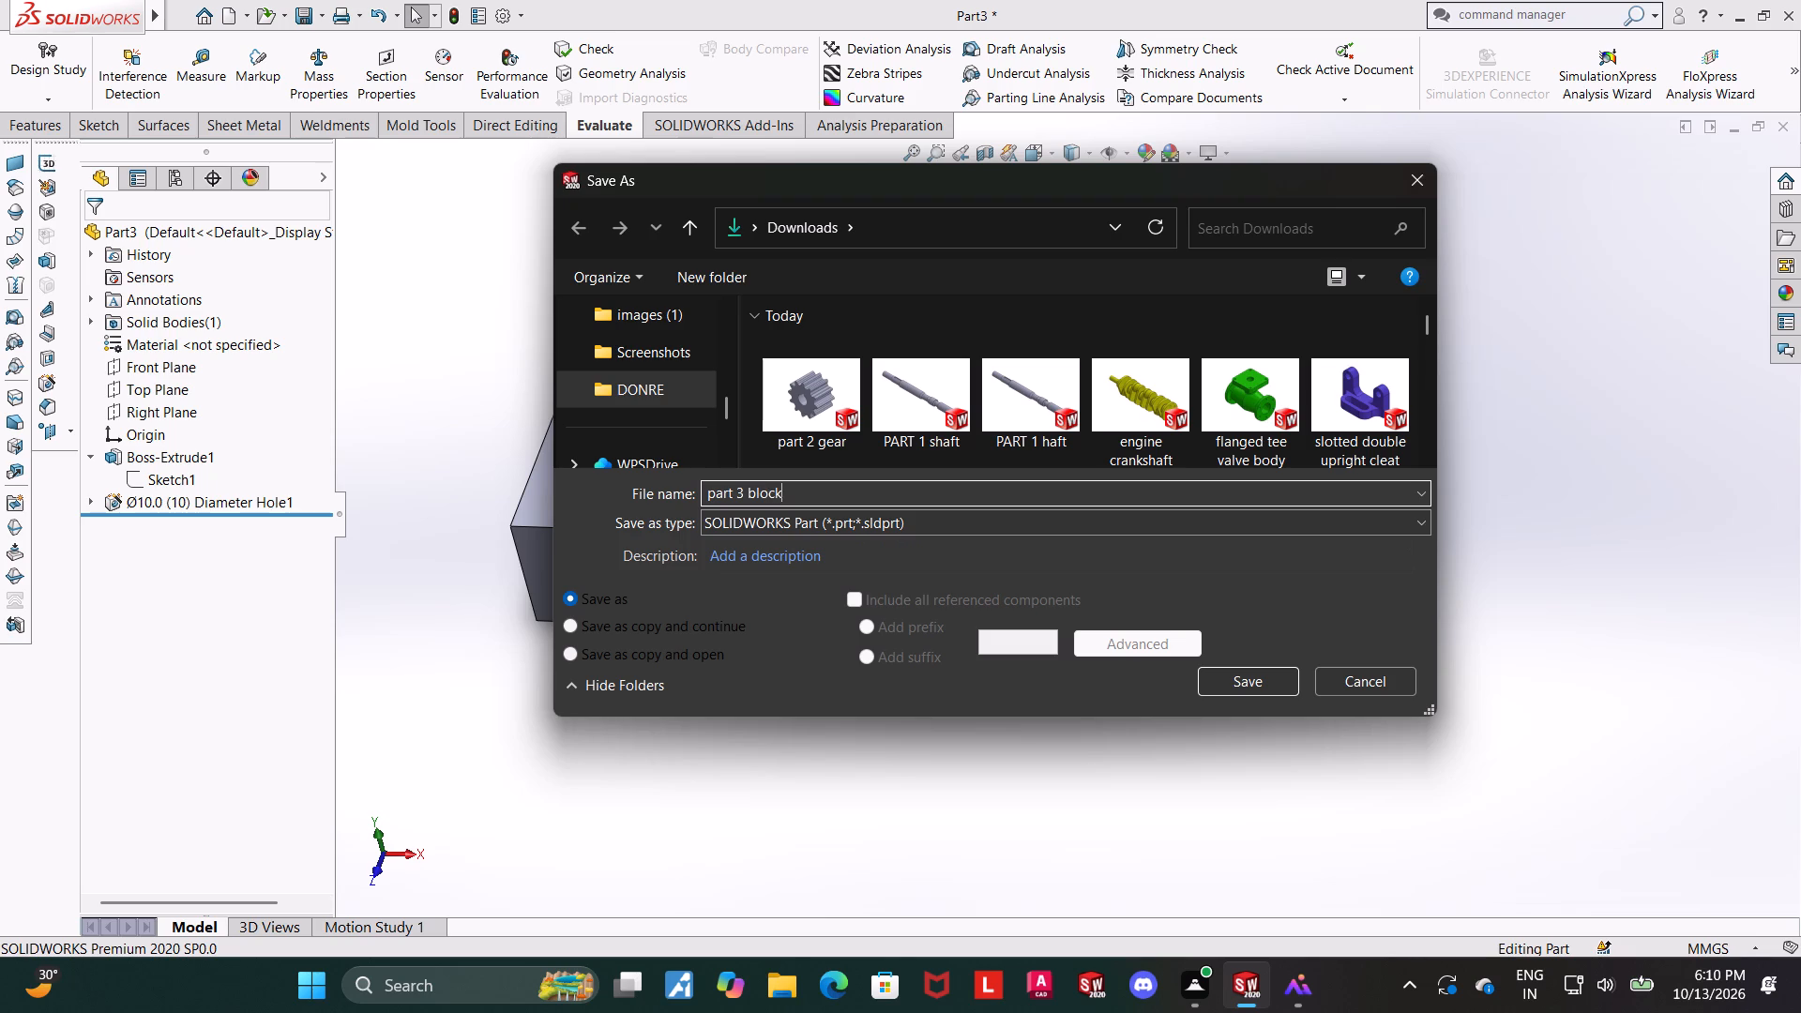
{"action": "left_click", "coordinate": [1270, 676]}
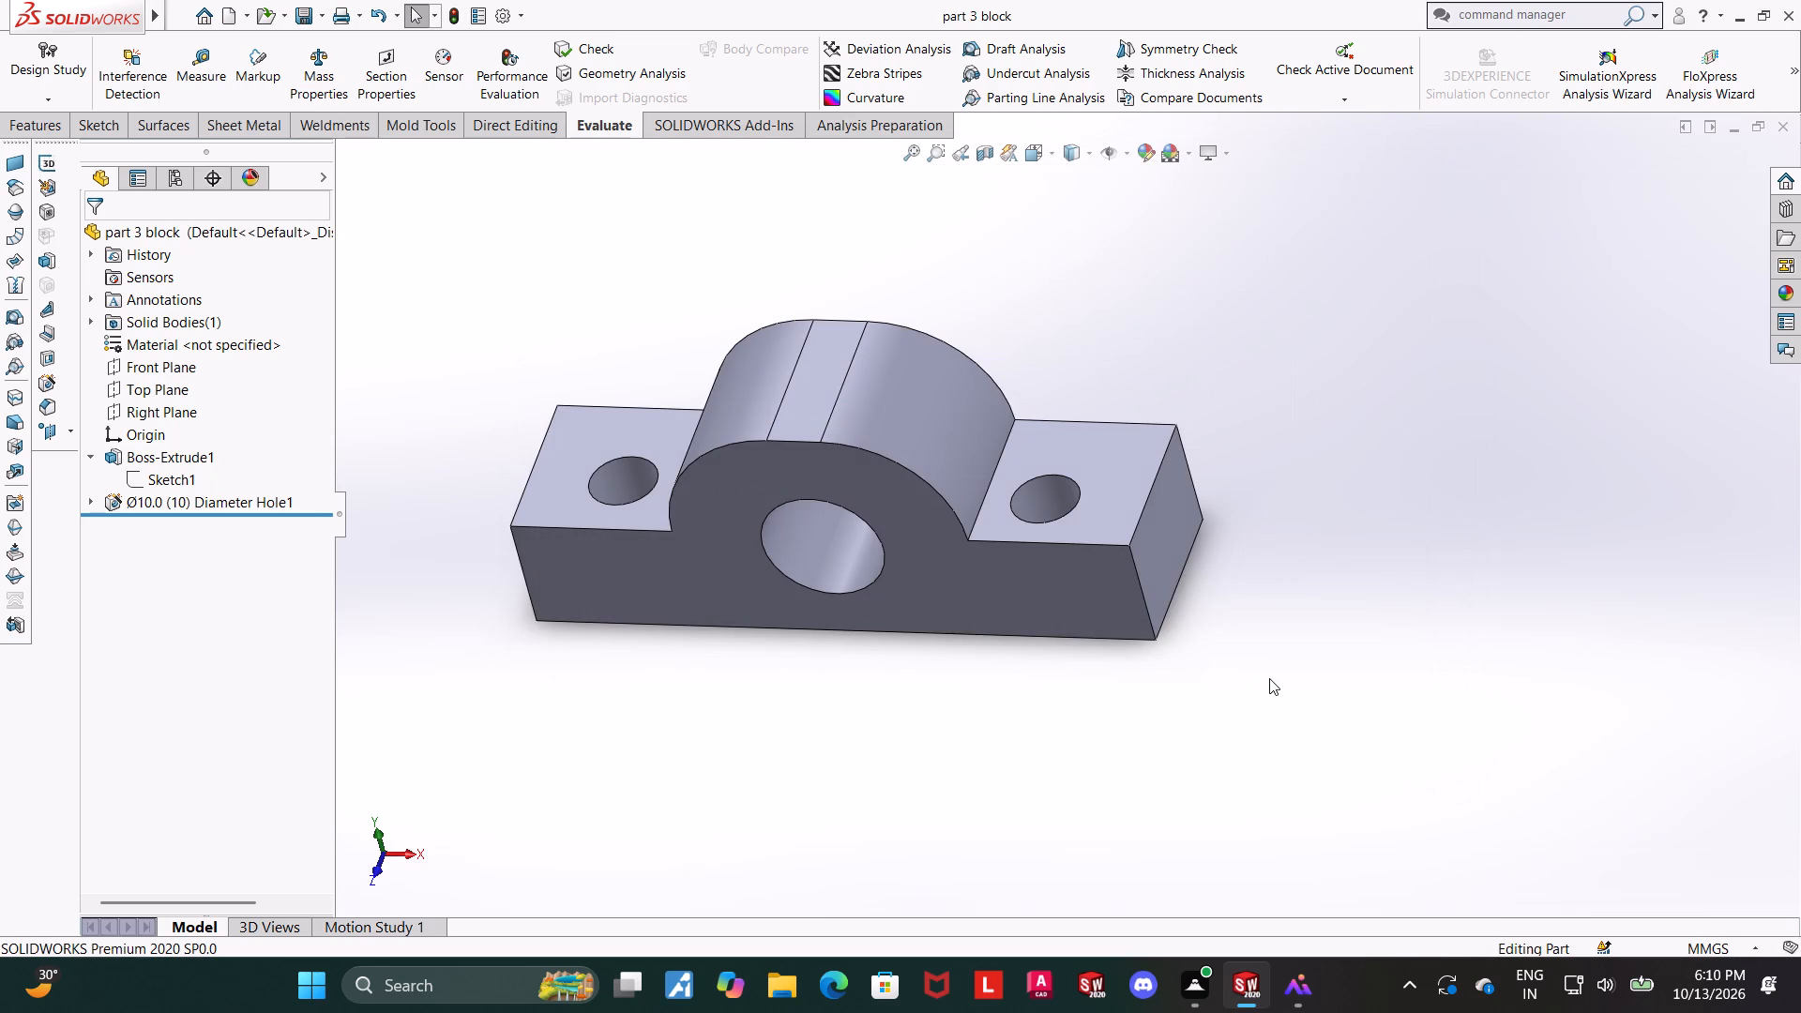
Create a new assembly and place the PART 1 shaft in it as the first component.
{"action": "scroll", "coordinate": [1317, 659], "scroll_direction": "up", "scroll_amount": 2}
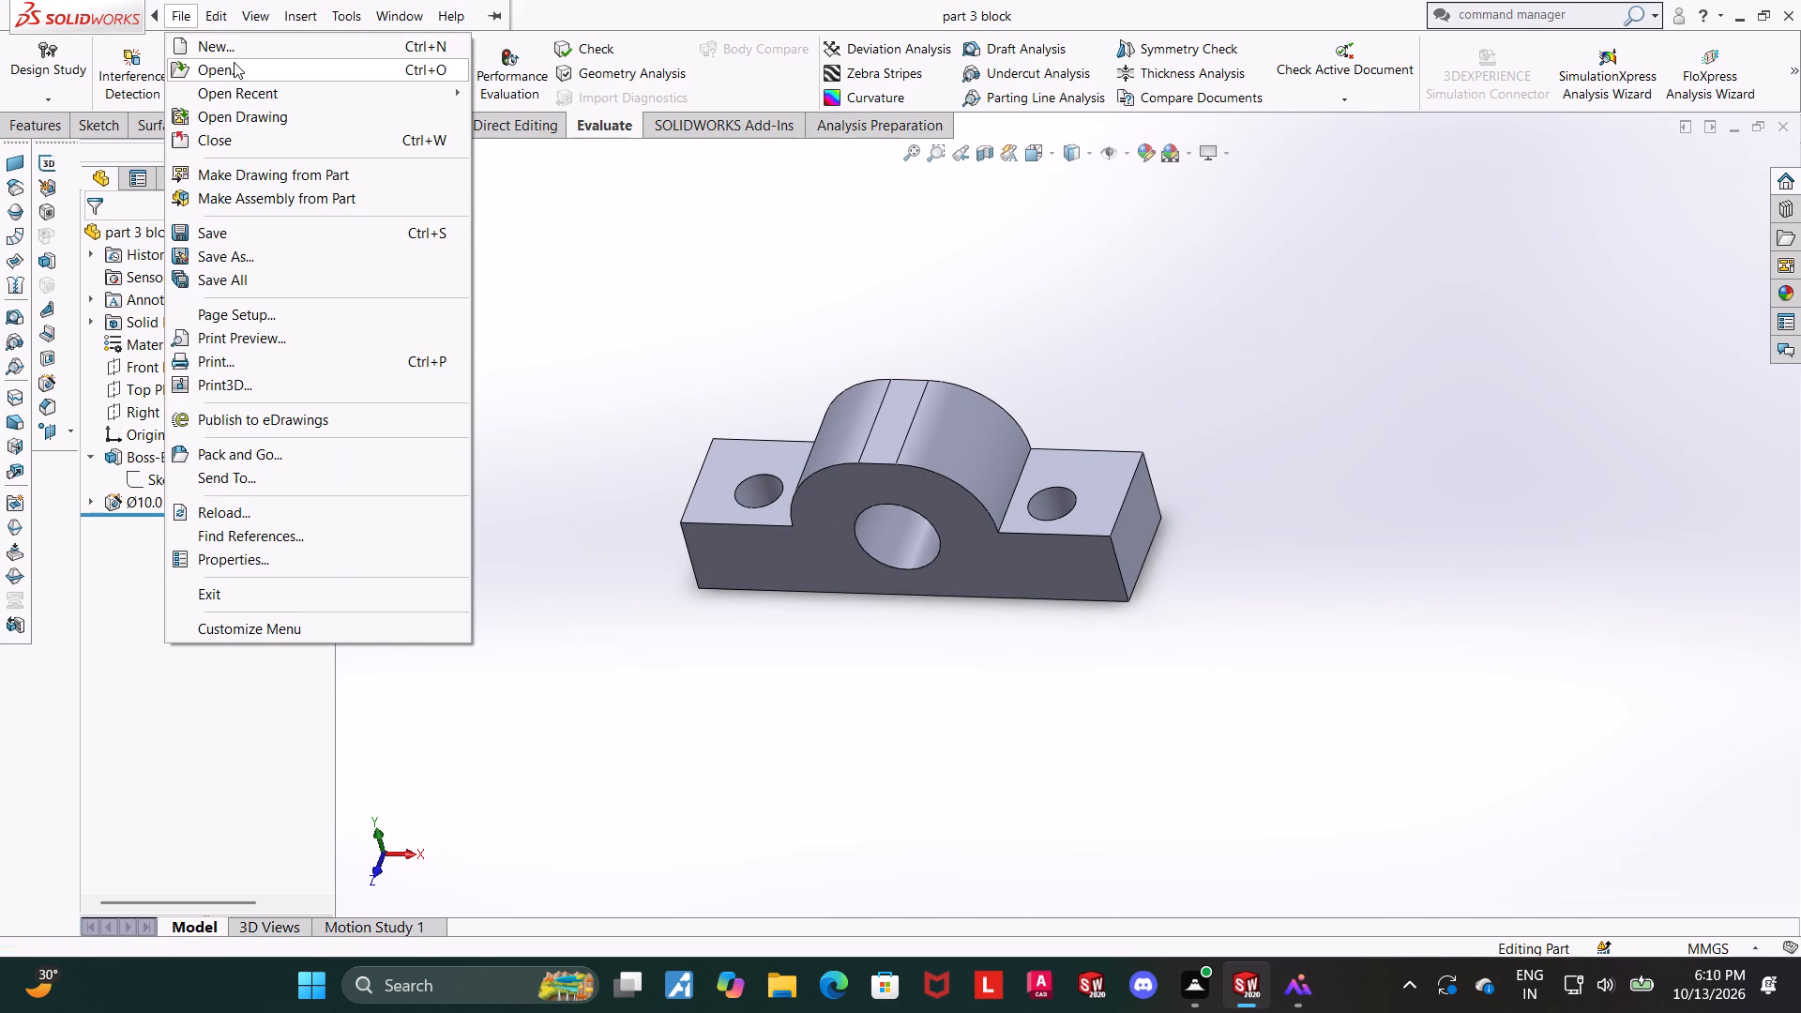
{"action": "left_click", "coordinate": [234, 56]}
{"action": "double_click", "coordinate": [709, 436]}
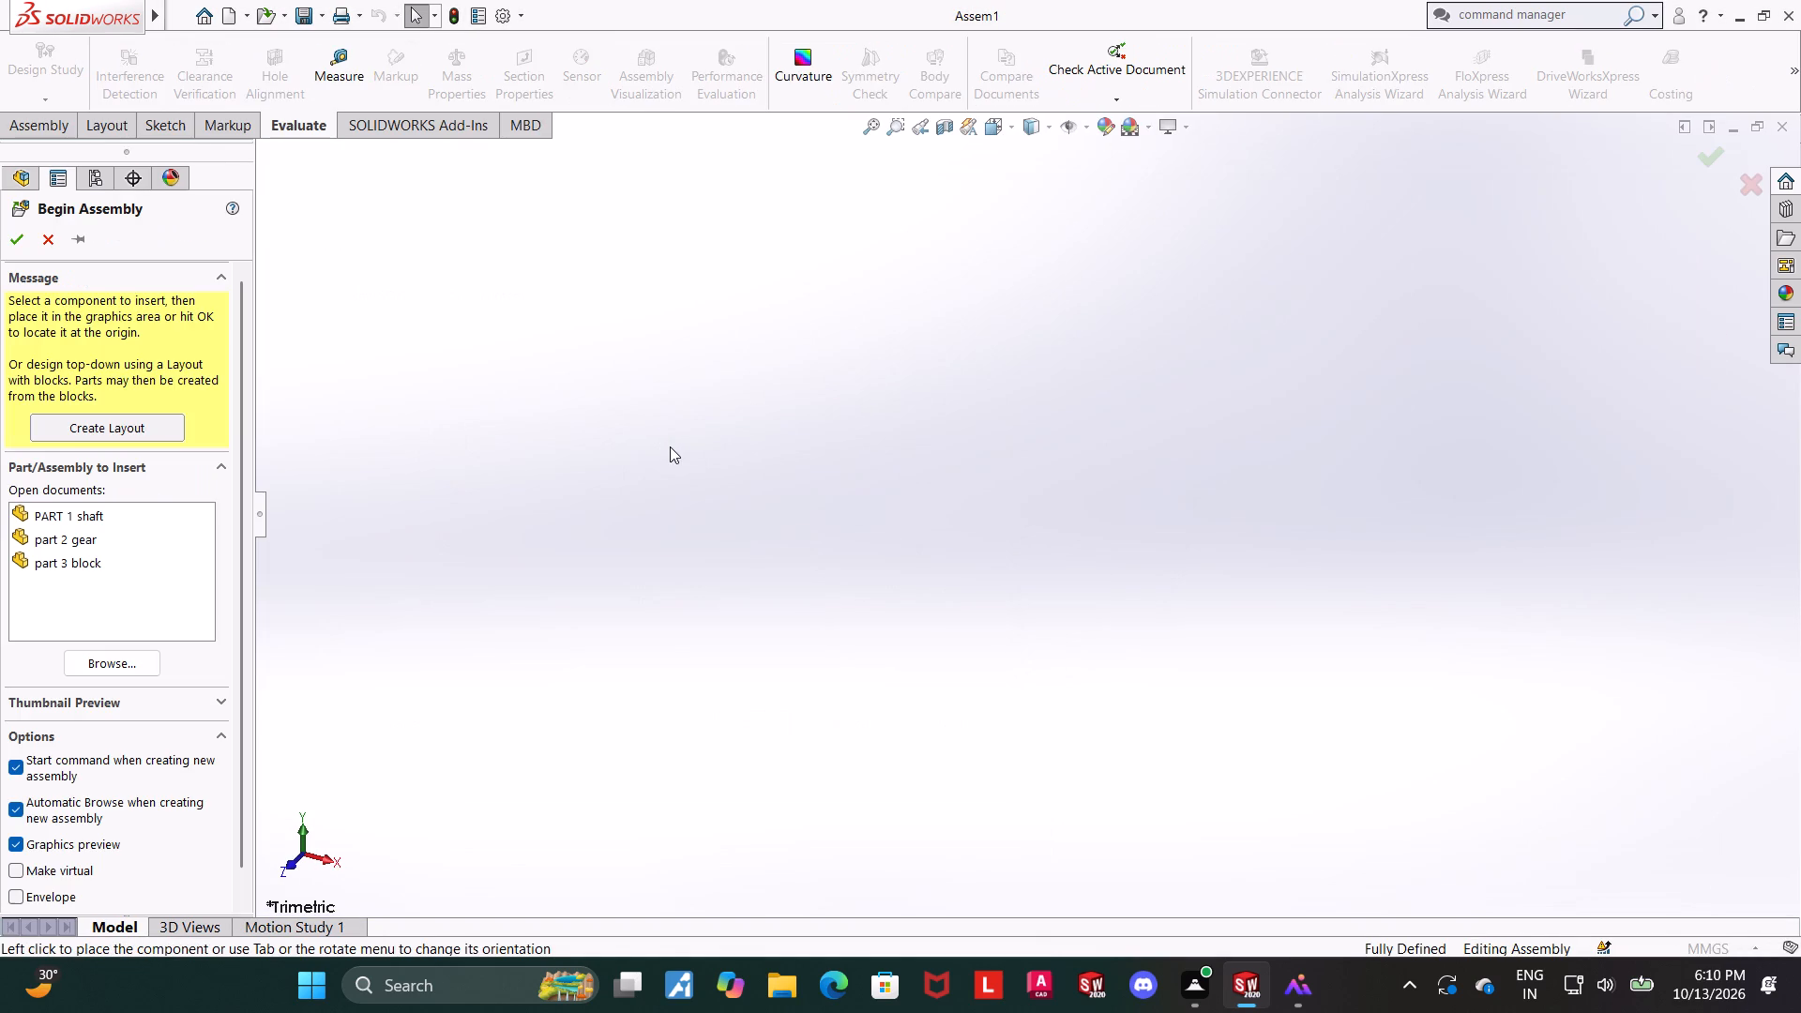
{"action": "scroll", "coordinate": [876, 479], "scroll_direction": "up", "scroll_amount": 1}
{"action": "left_click", "coordinate": [74, 511]}
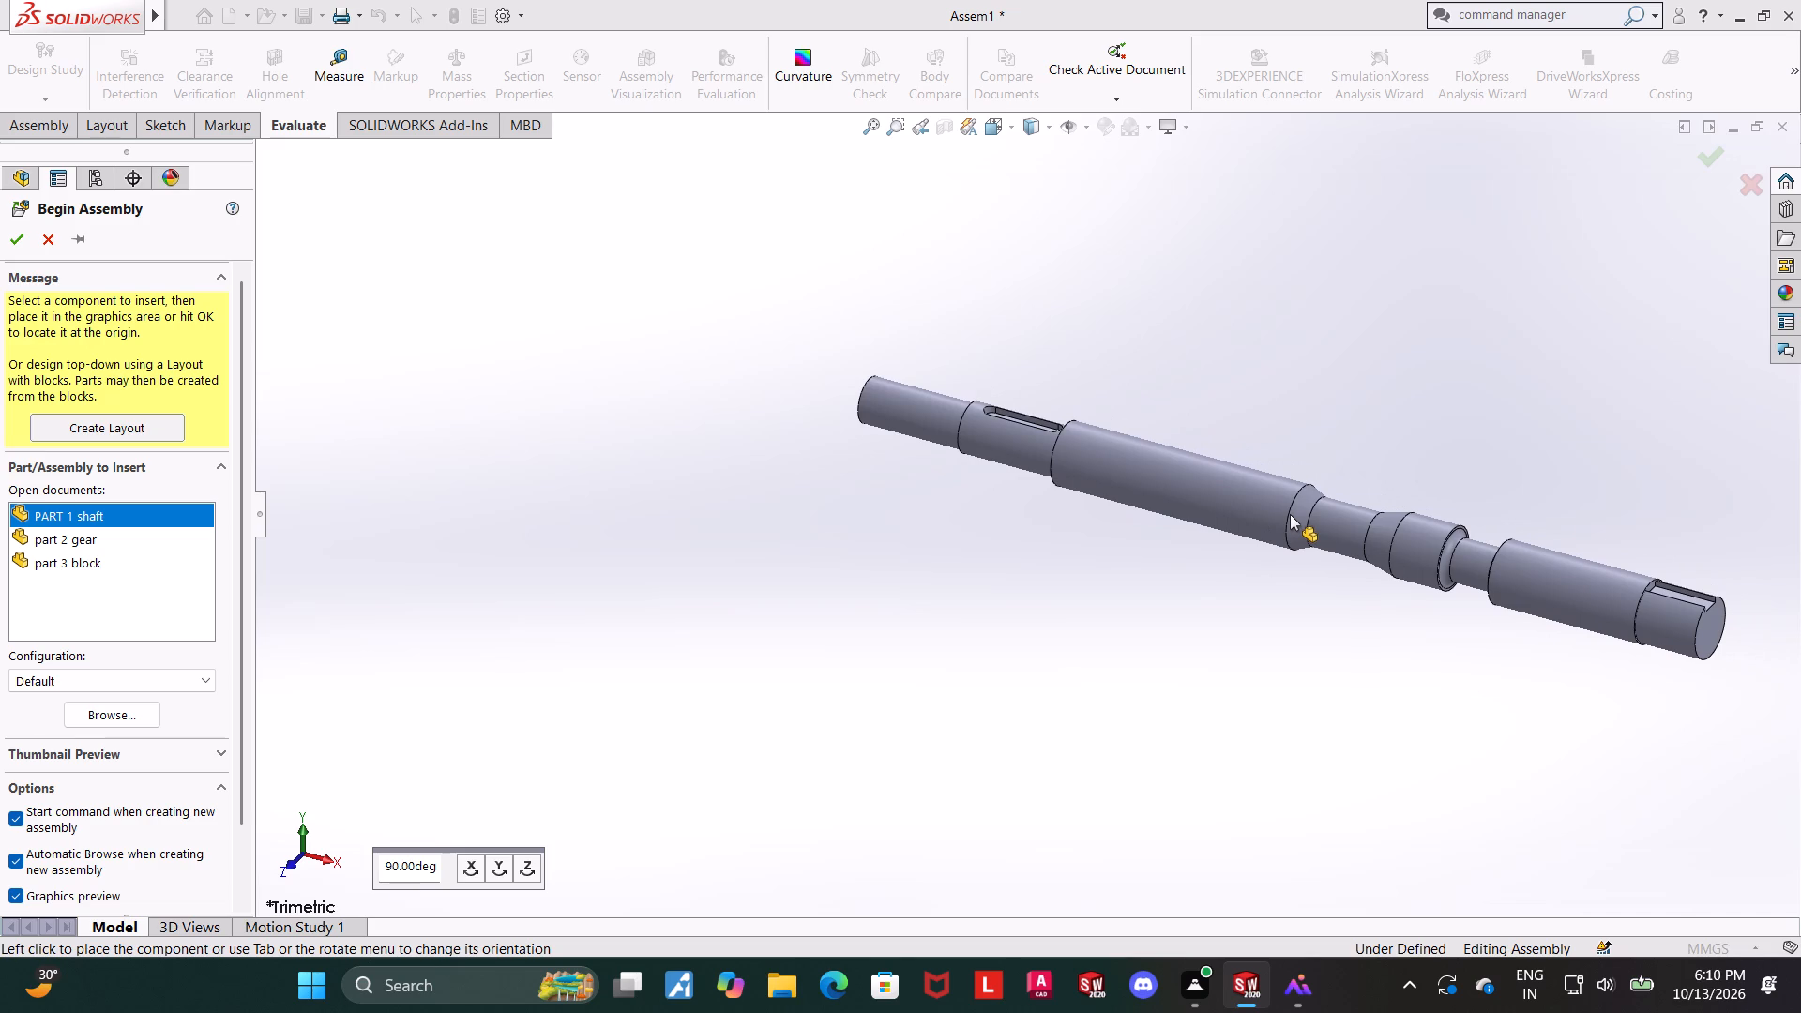
{"action": "left_click", "coordinate": [1116, 604]}
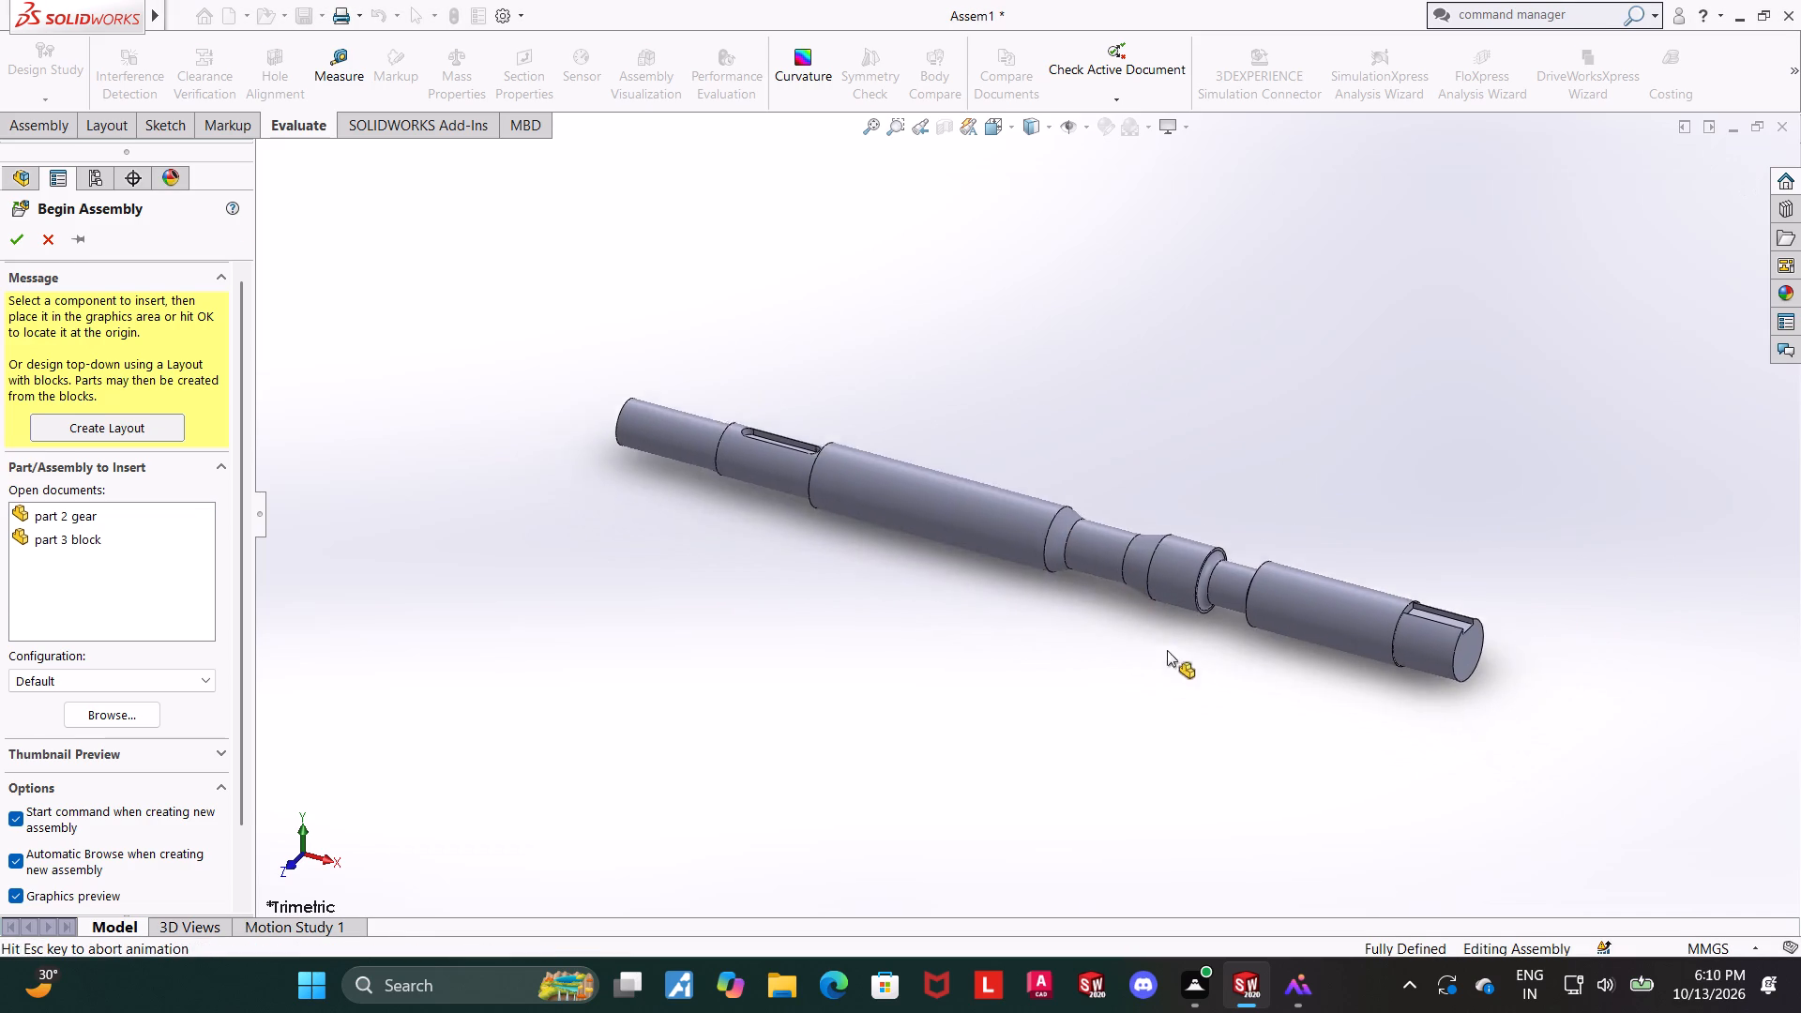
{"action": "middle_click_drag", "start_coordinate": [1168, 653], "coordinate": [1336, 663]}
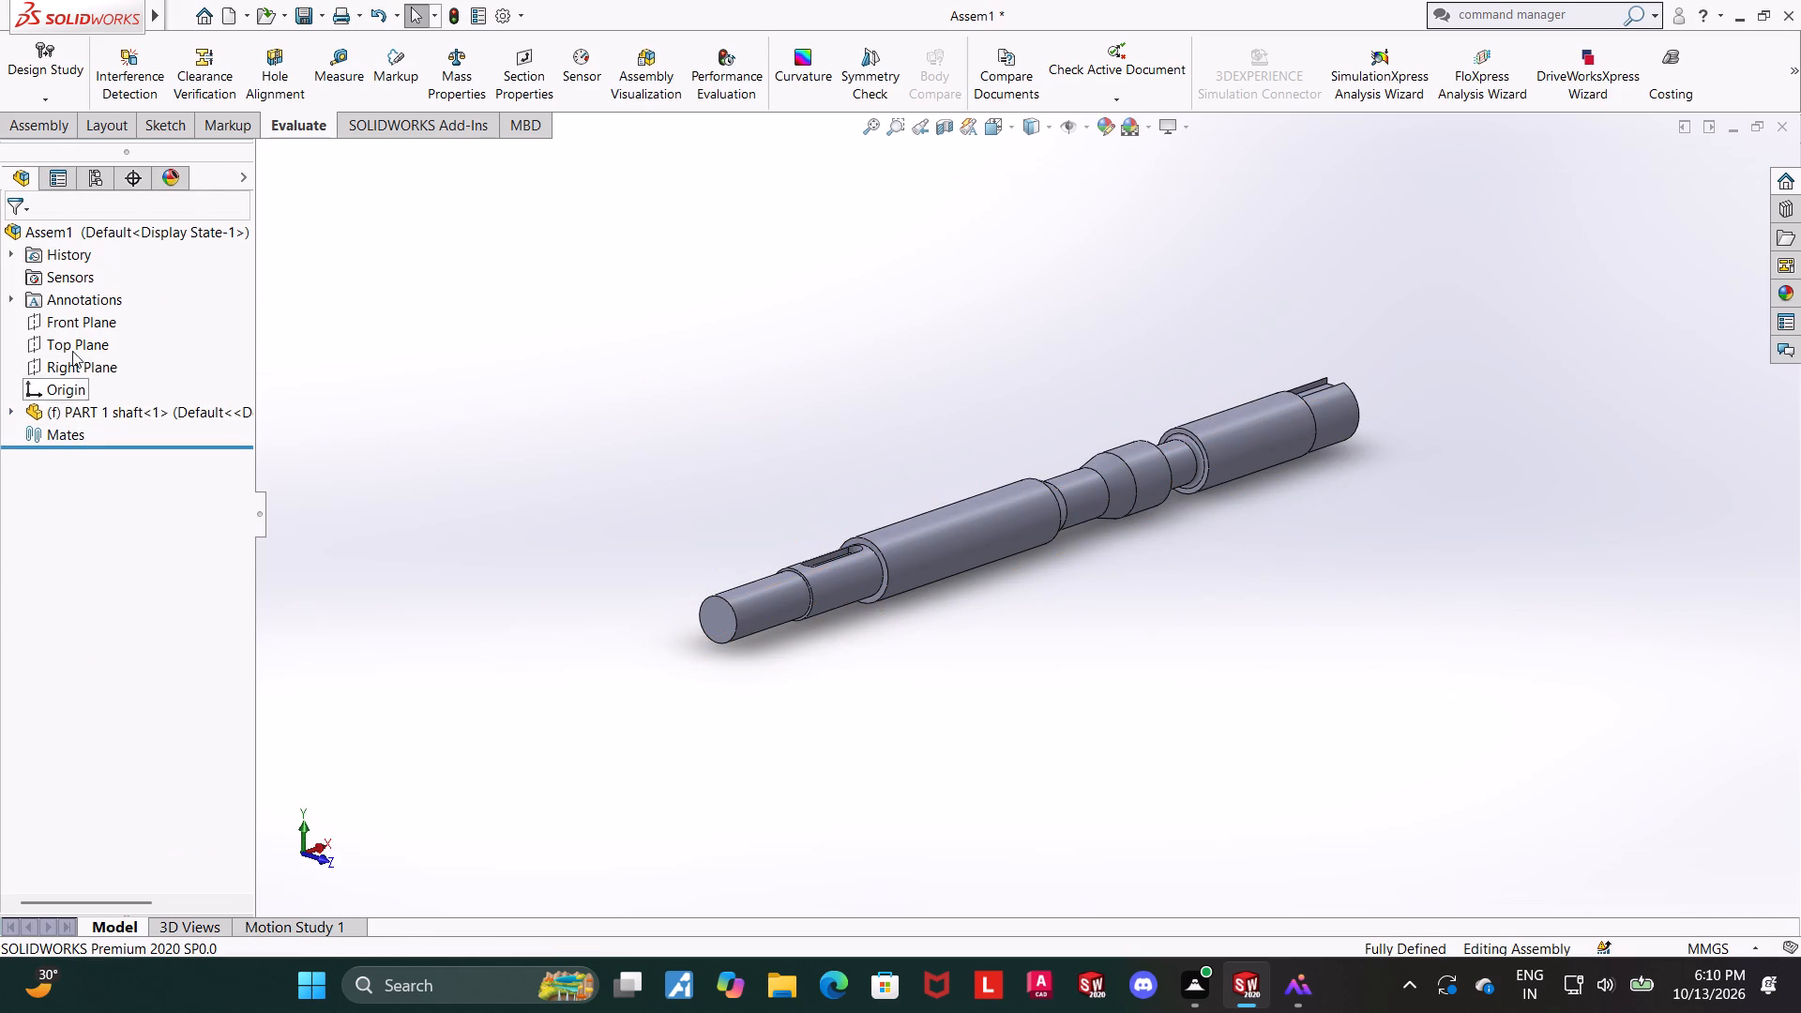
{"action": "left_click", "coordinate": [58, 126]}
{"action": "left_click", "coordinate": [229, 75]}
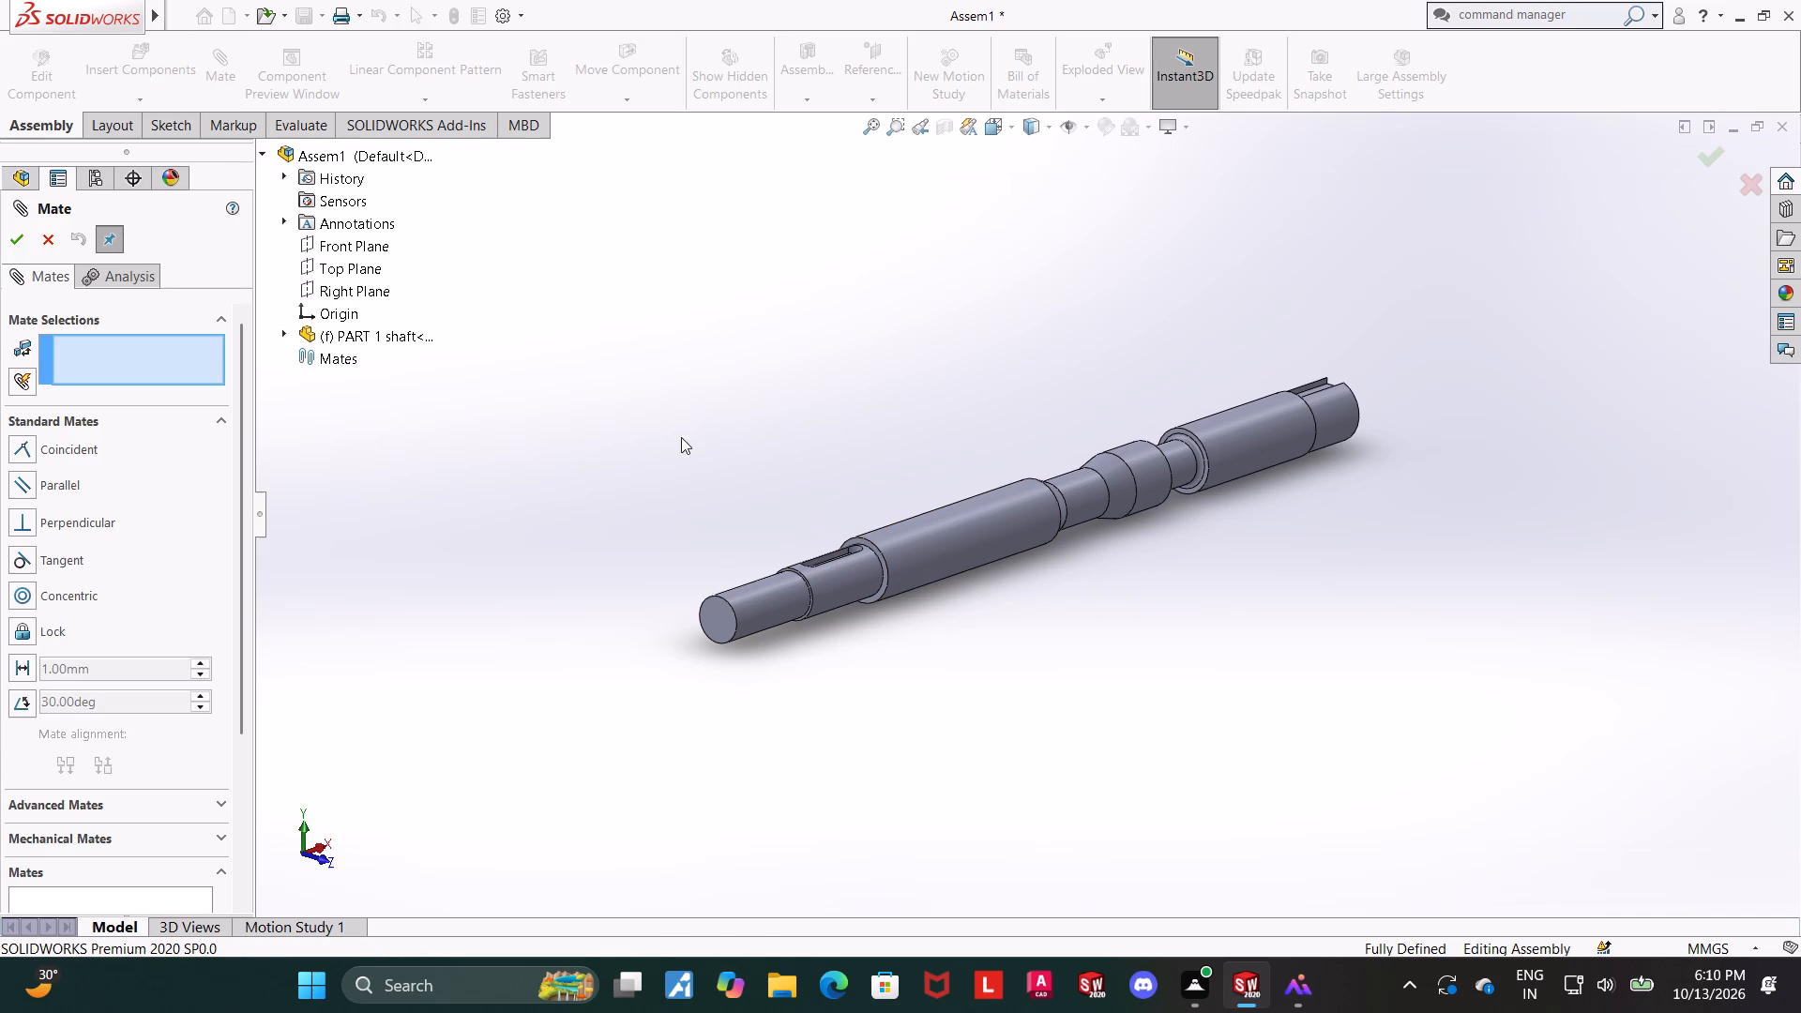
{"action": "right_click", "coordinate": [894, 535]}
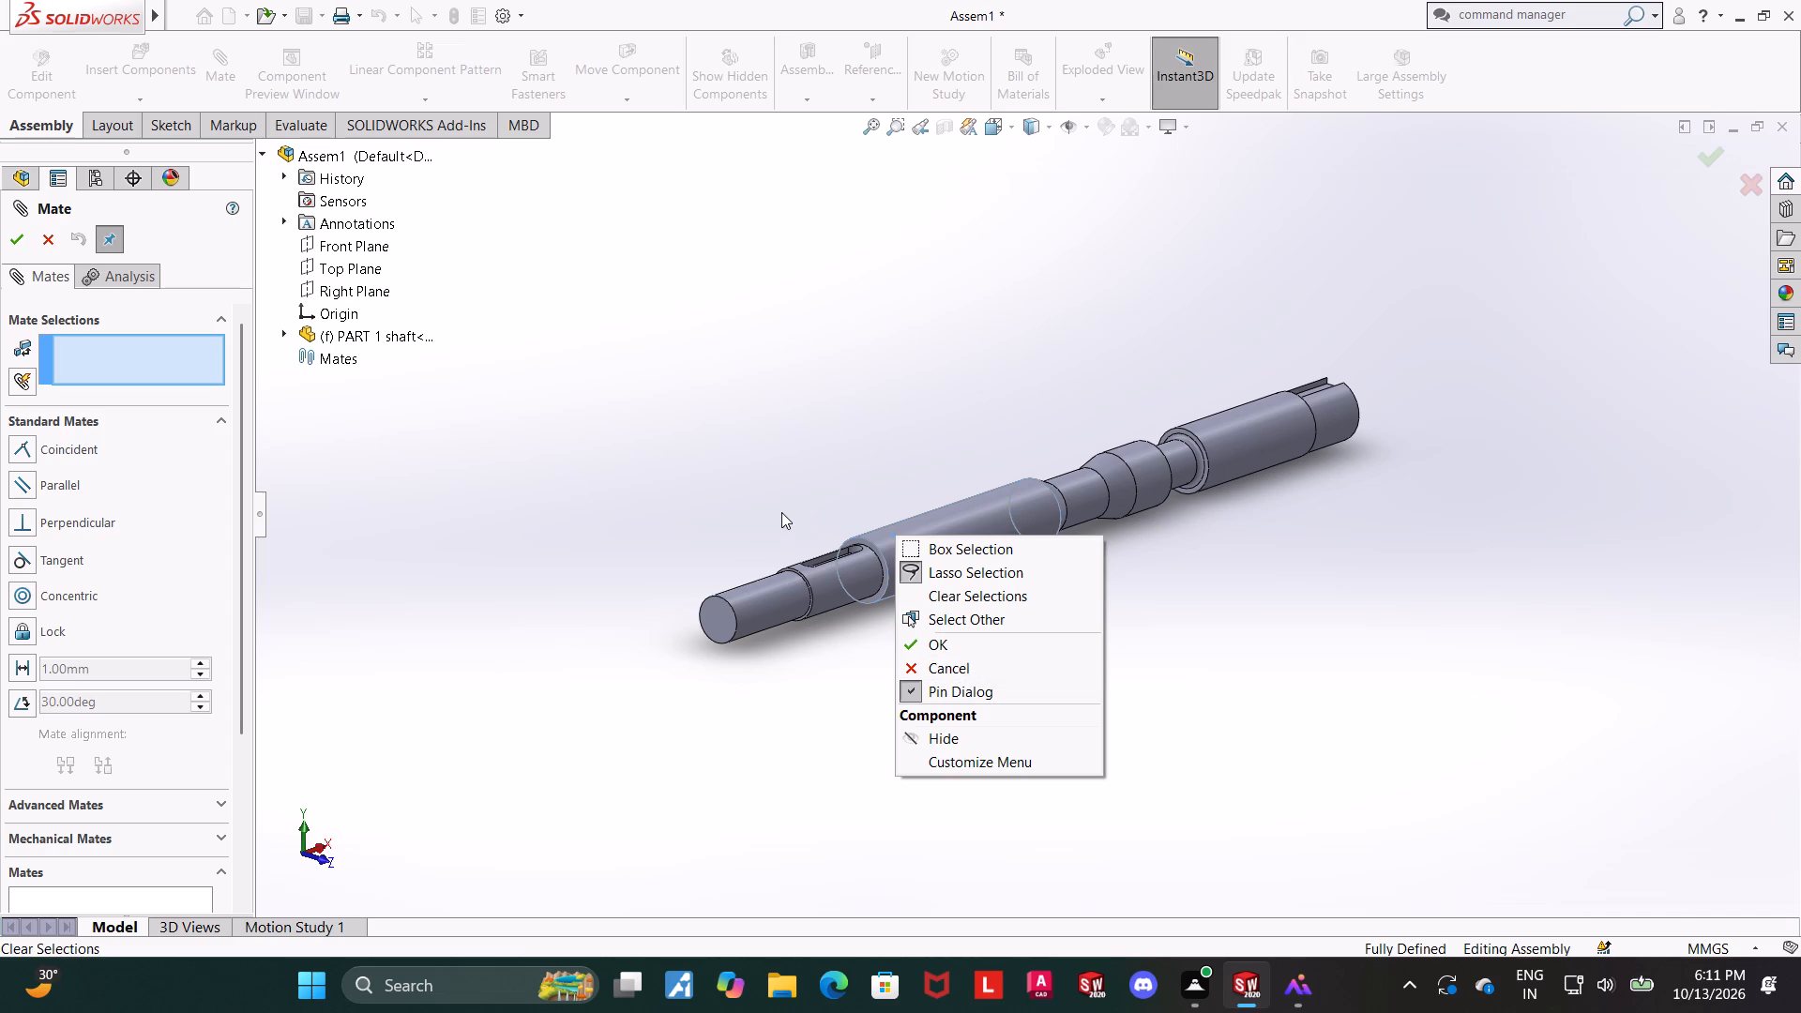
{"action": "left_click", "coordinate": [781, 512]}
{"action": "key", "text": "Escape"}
Undo the placement of the PART 1 shaft in the assembly.
{"action": "right_click", "coordinate": [935, 534]}
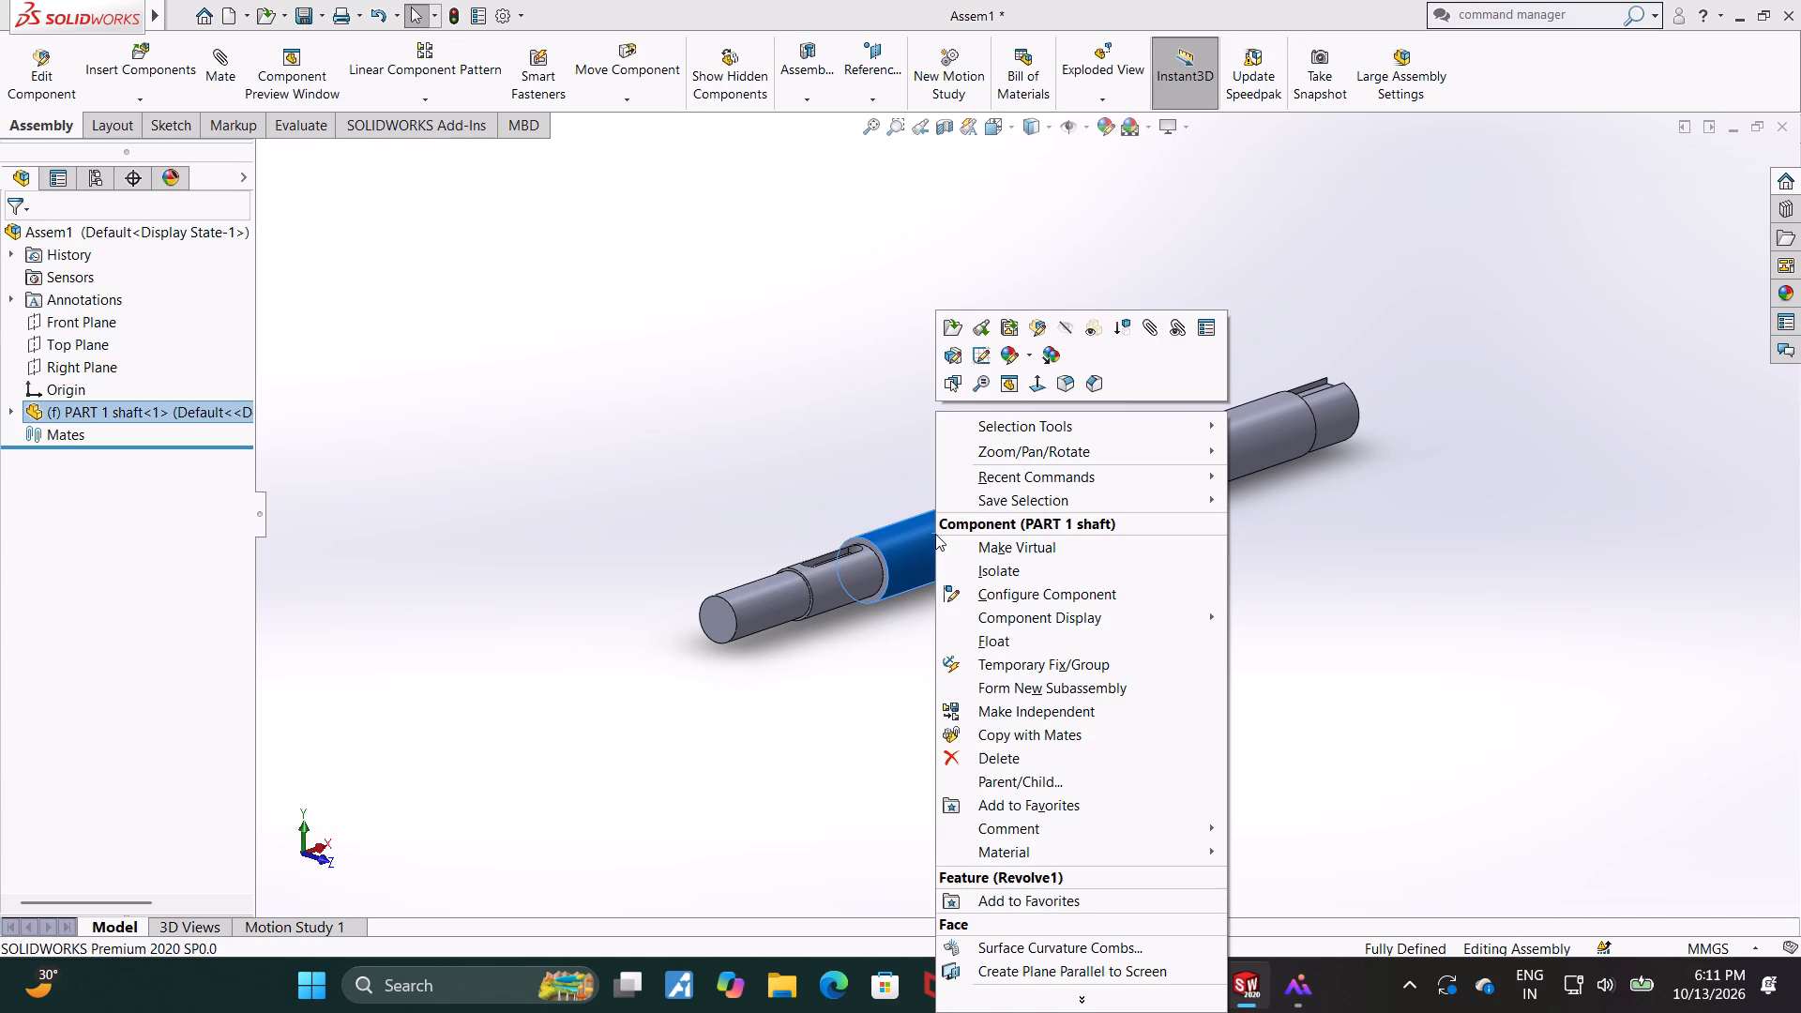
{"action": "key", "text": "Escape"}
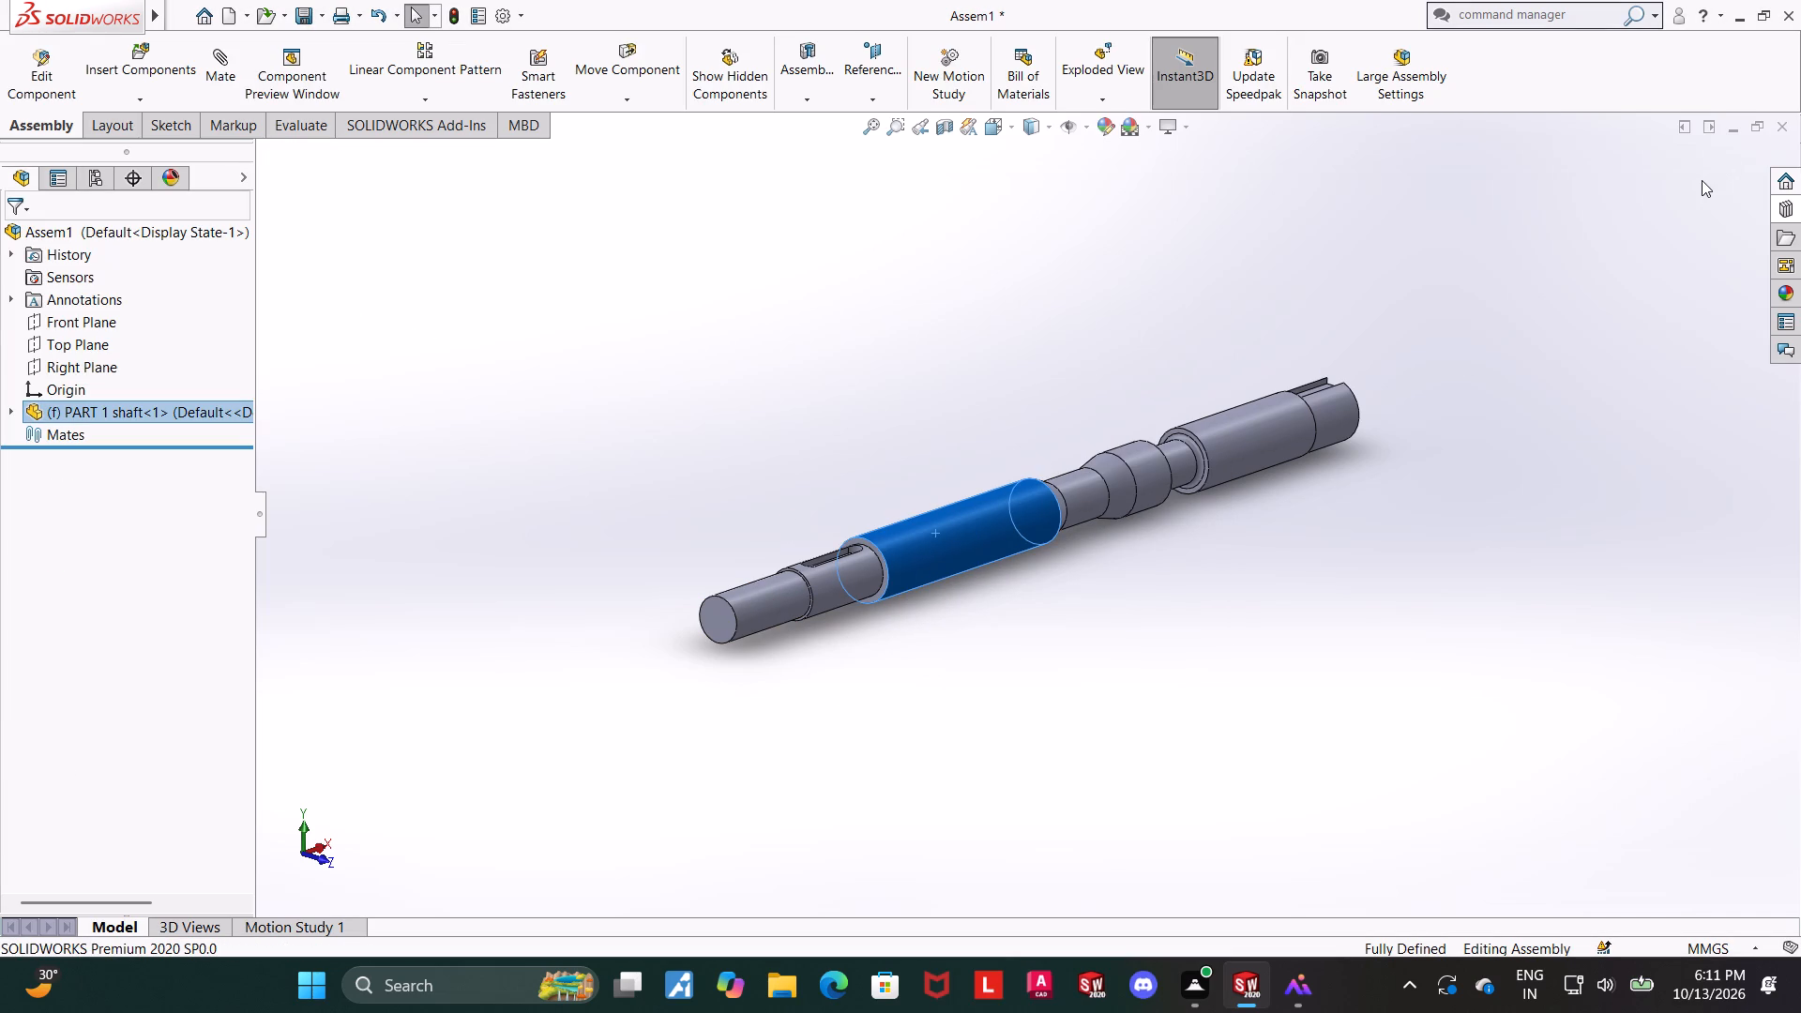
{"action": "key", "text": "ctrl+z"}
{"action": "key", "text": "Escape"}
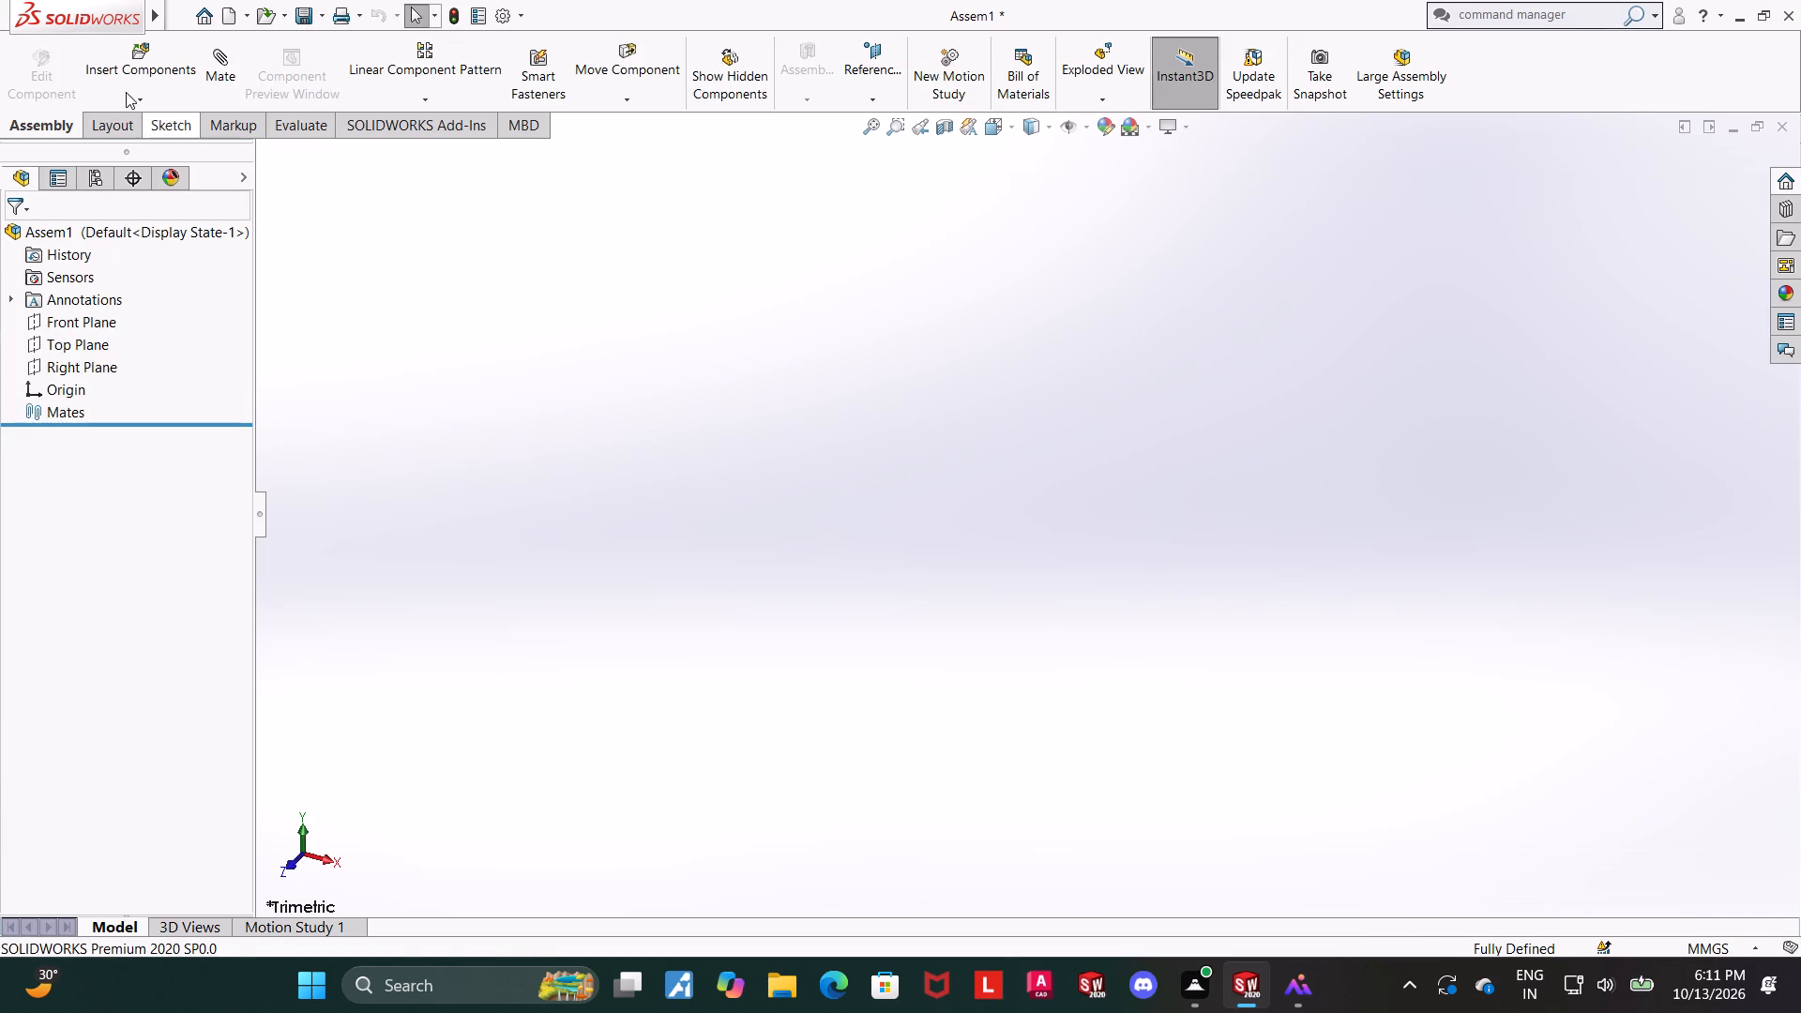
Insert the part 3 block into the empty assembly as its first component.
{"action": "left_click", "coordinate": [145, 62]}
{"action": "left_click", "coordinate": [78, 538]}
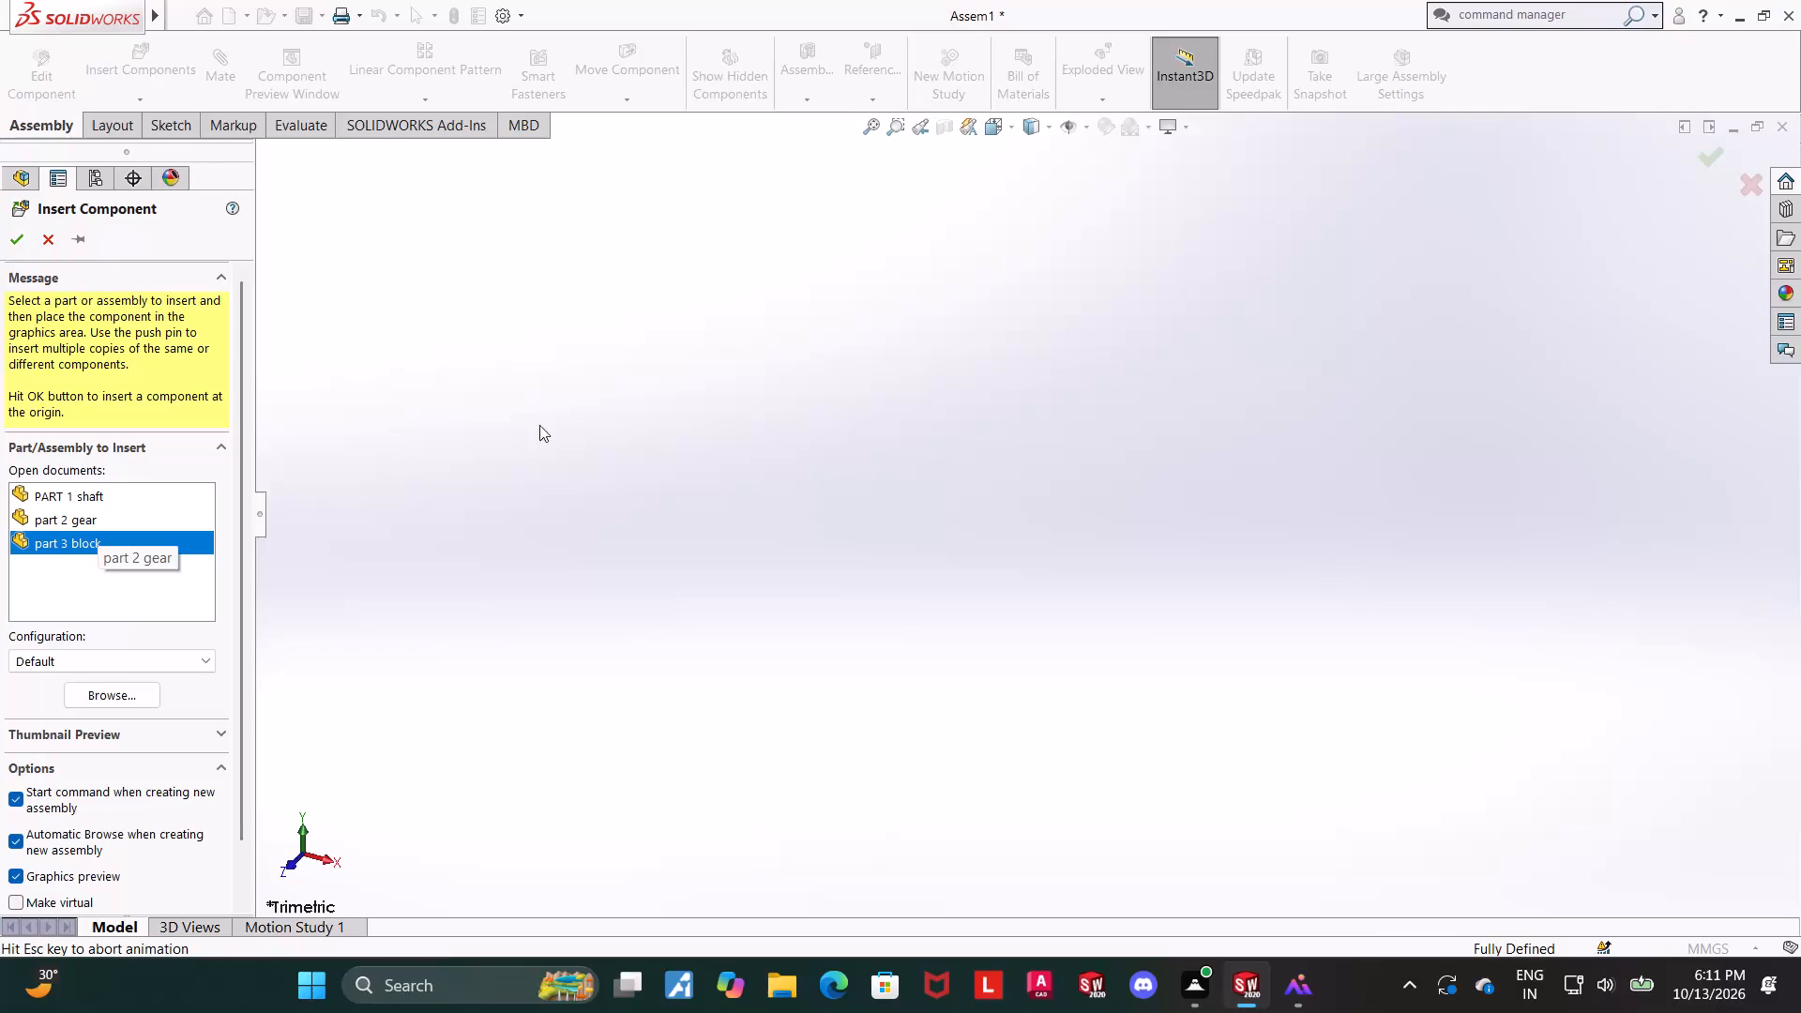
{"action": "left_click", "coordinate": [963, 431]}
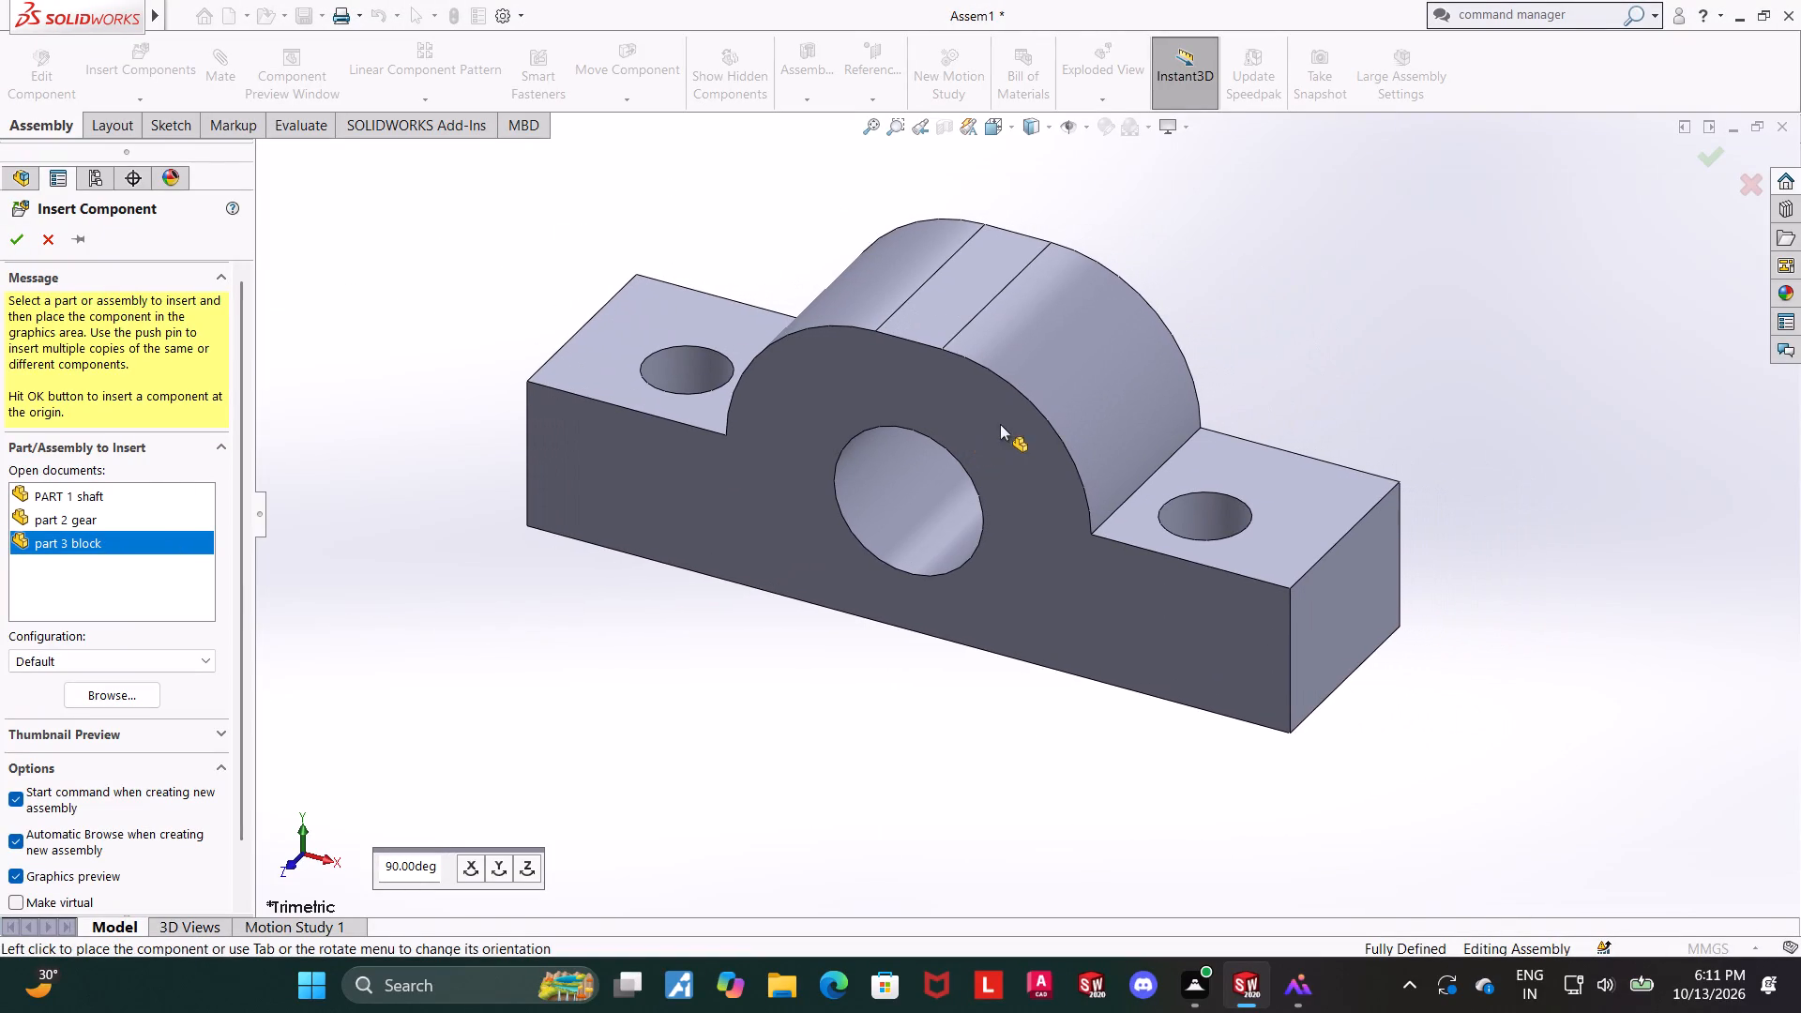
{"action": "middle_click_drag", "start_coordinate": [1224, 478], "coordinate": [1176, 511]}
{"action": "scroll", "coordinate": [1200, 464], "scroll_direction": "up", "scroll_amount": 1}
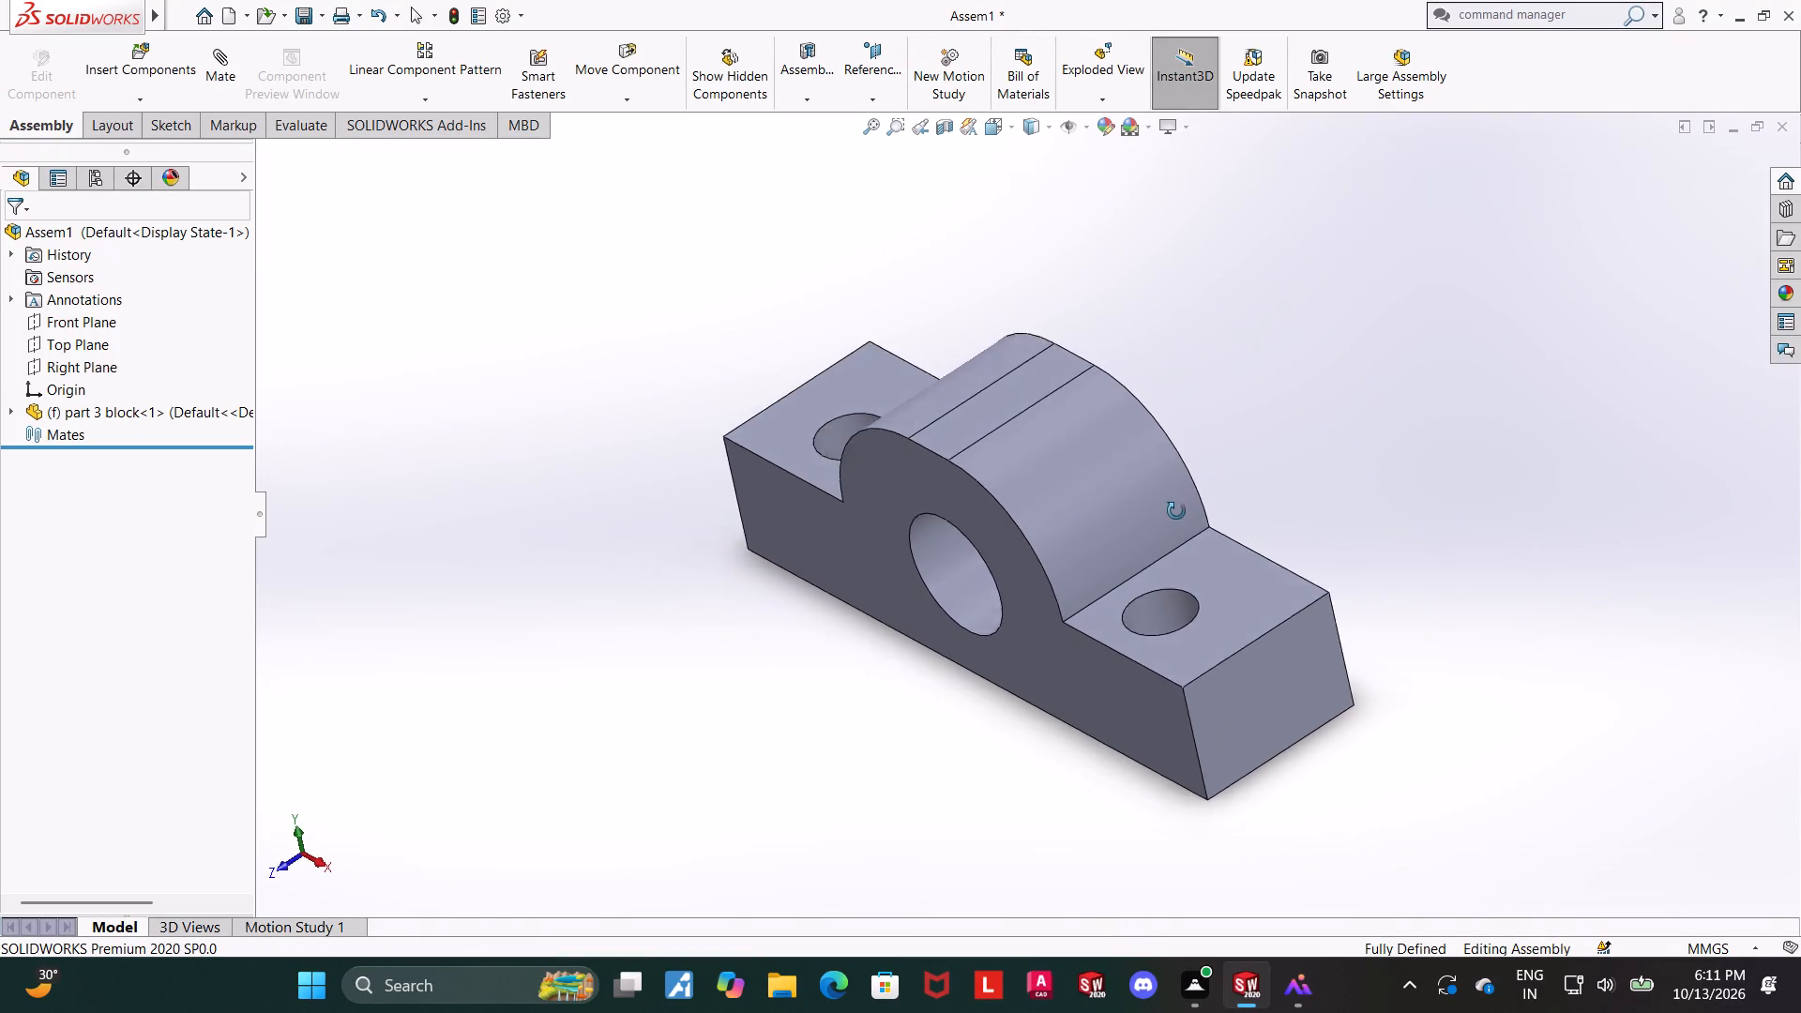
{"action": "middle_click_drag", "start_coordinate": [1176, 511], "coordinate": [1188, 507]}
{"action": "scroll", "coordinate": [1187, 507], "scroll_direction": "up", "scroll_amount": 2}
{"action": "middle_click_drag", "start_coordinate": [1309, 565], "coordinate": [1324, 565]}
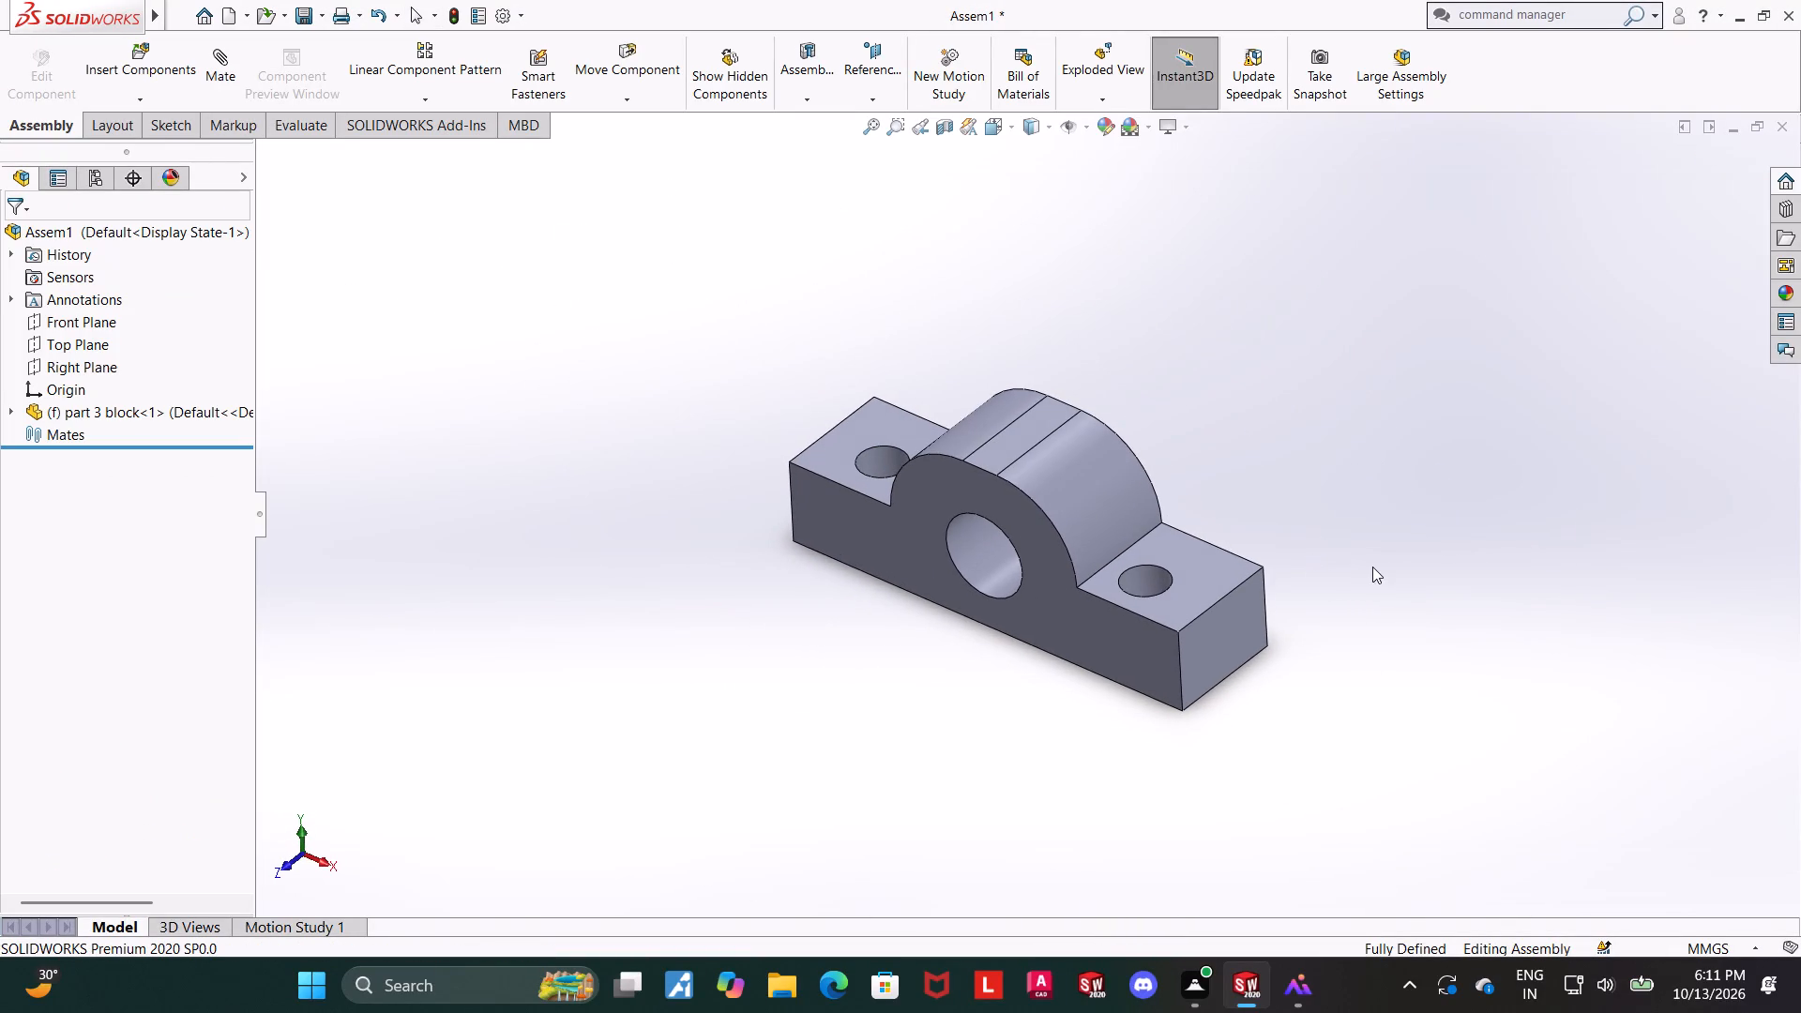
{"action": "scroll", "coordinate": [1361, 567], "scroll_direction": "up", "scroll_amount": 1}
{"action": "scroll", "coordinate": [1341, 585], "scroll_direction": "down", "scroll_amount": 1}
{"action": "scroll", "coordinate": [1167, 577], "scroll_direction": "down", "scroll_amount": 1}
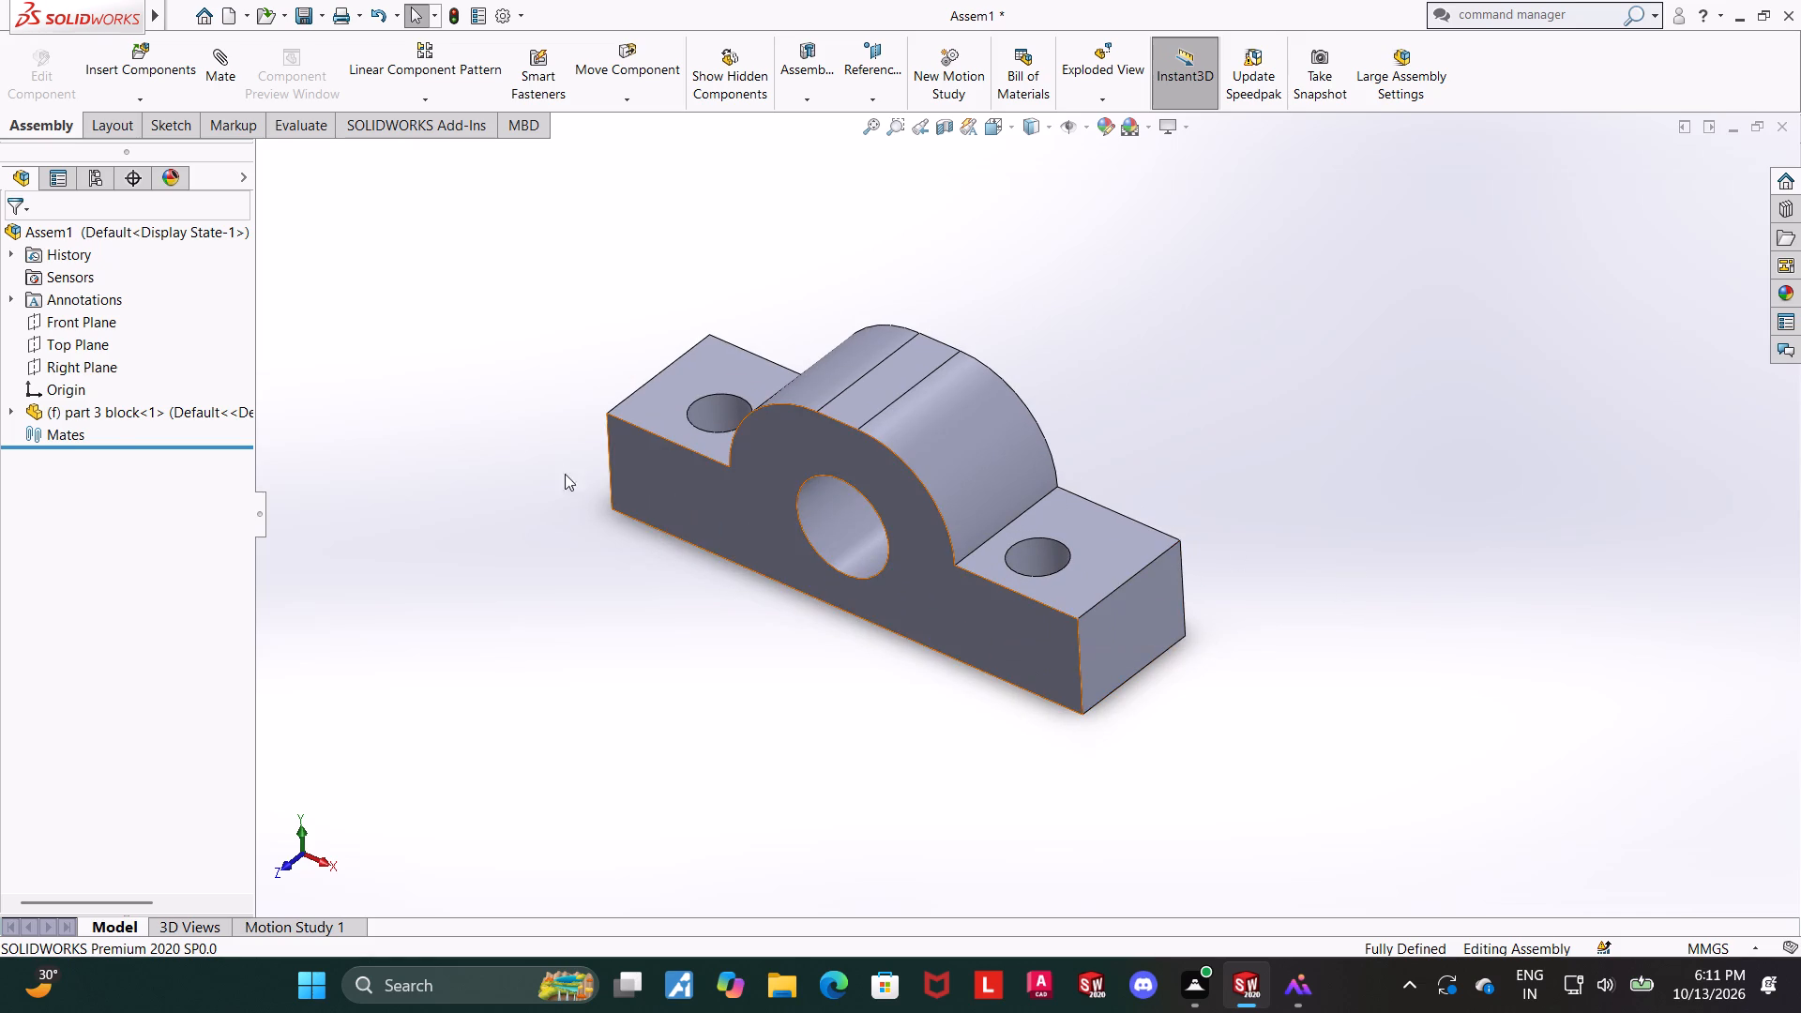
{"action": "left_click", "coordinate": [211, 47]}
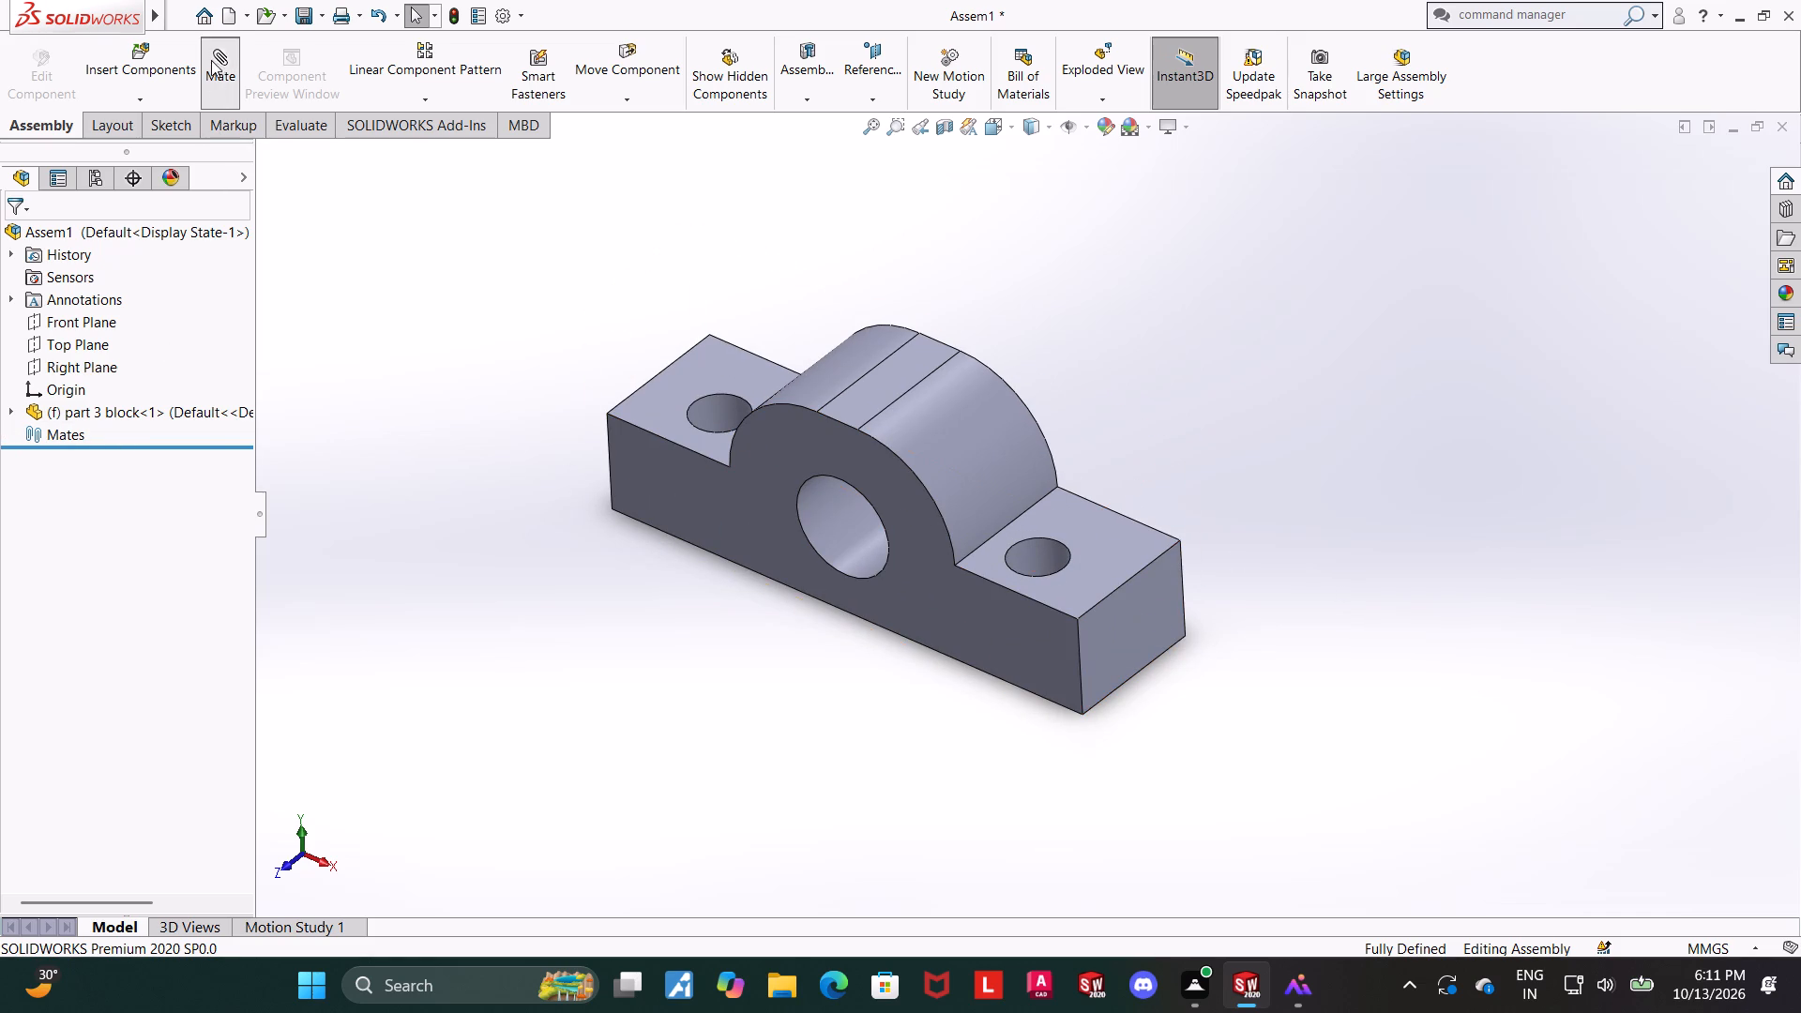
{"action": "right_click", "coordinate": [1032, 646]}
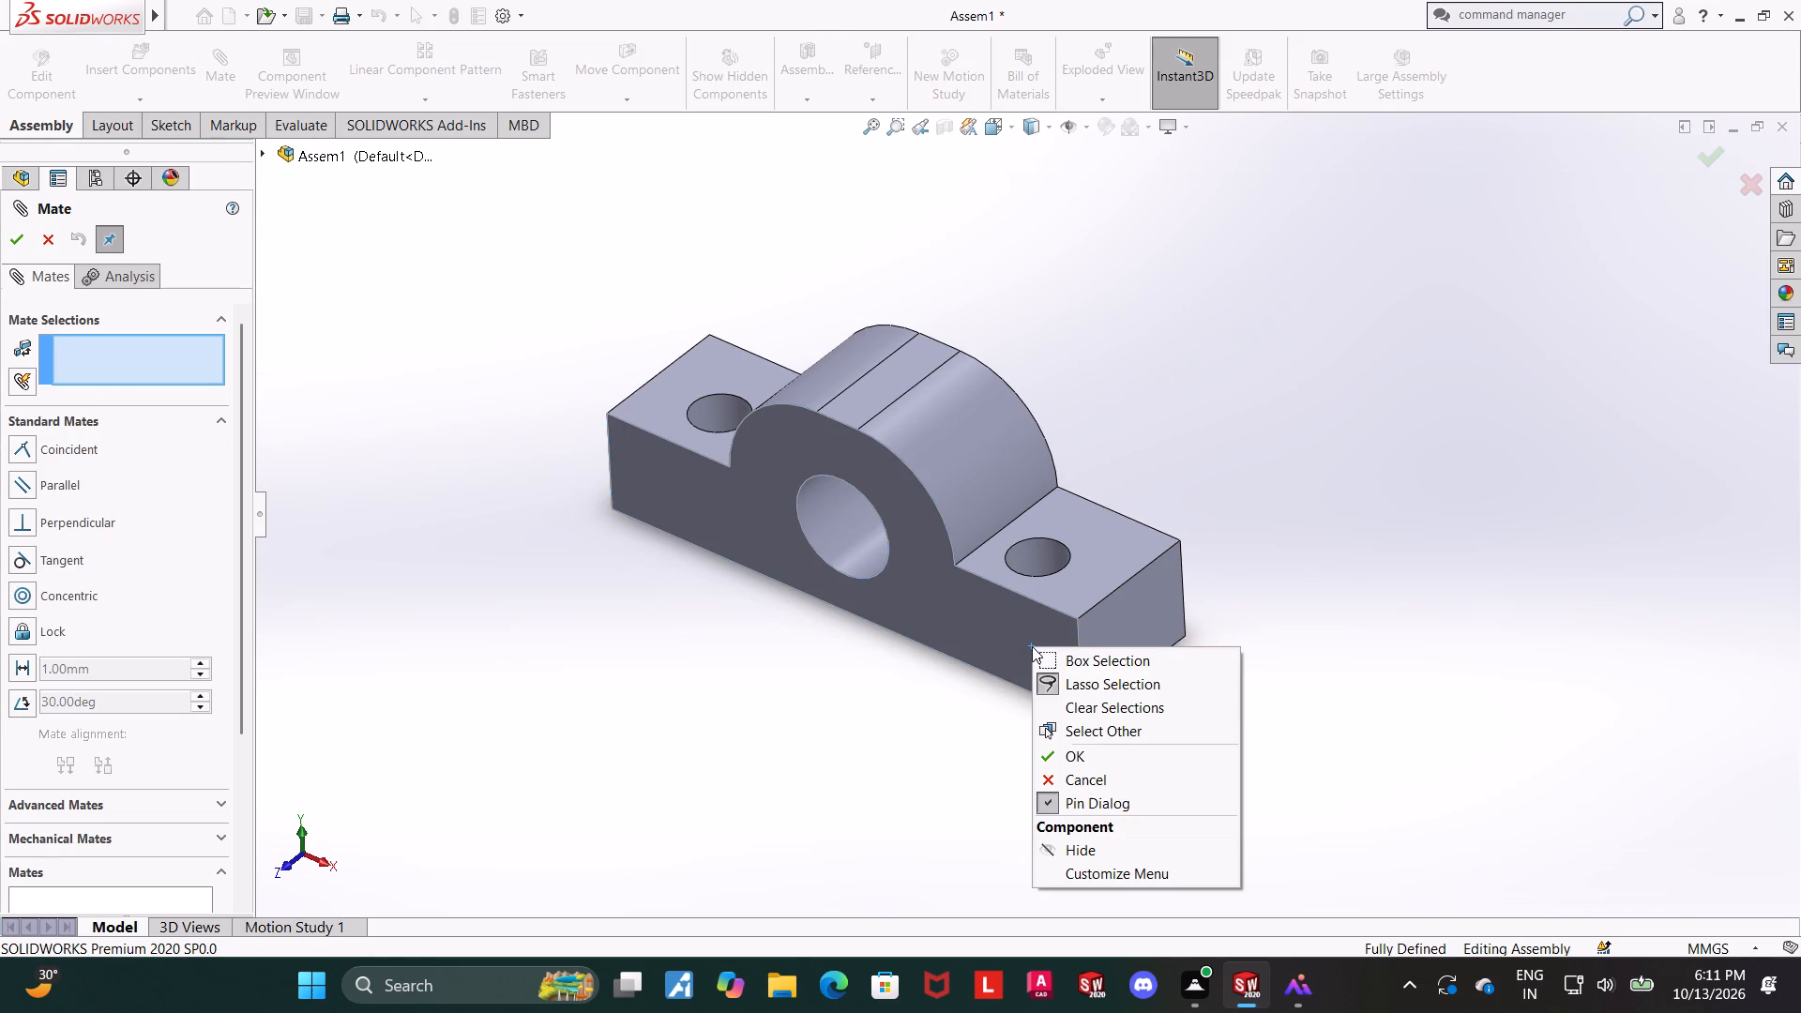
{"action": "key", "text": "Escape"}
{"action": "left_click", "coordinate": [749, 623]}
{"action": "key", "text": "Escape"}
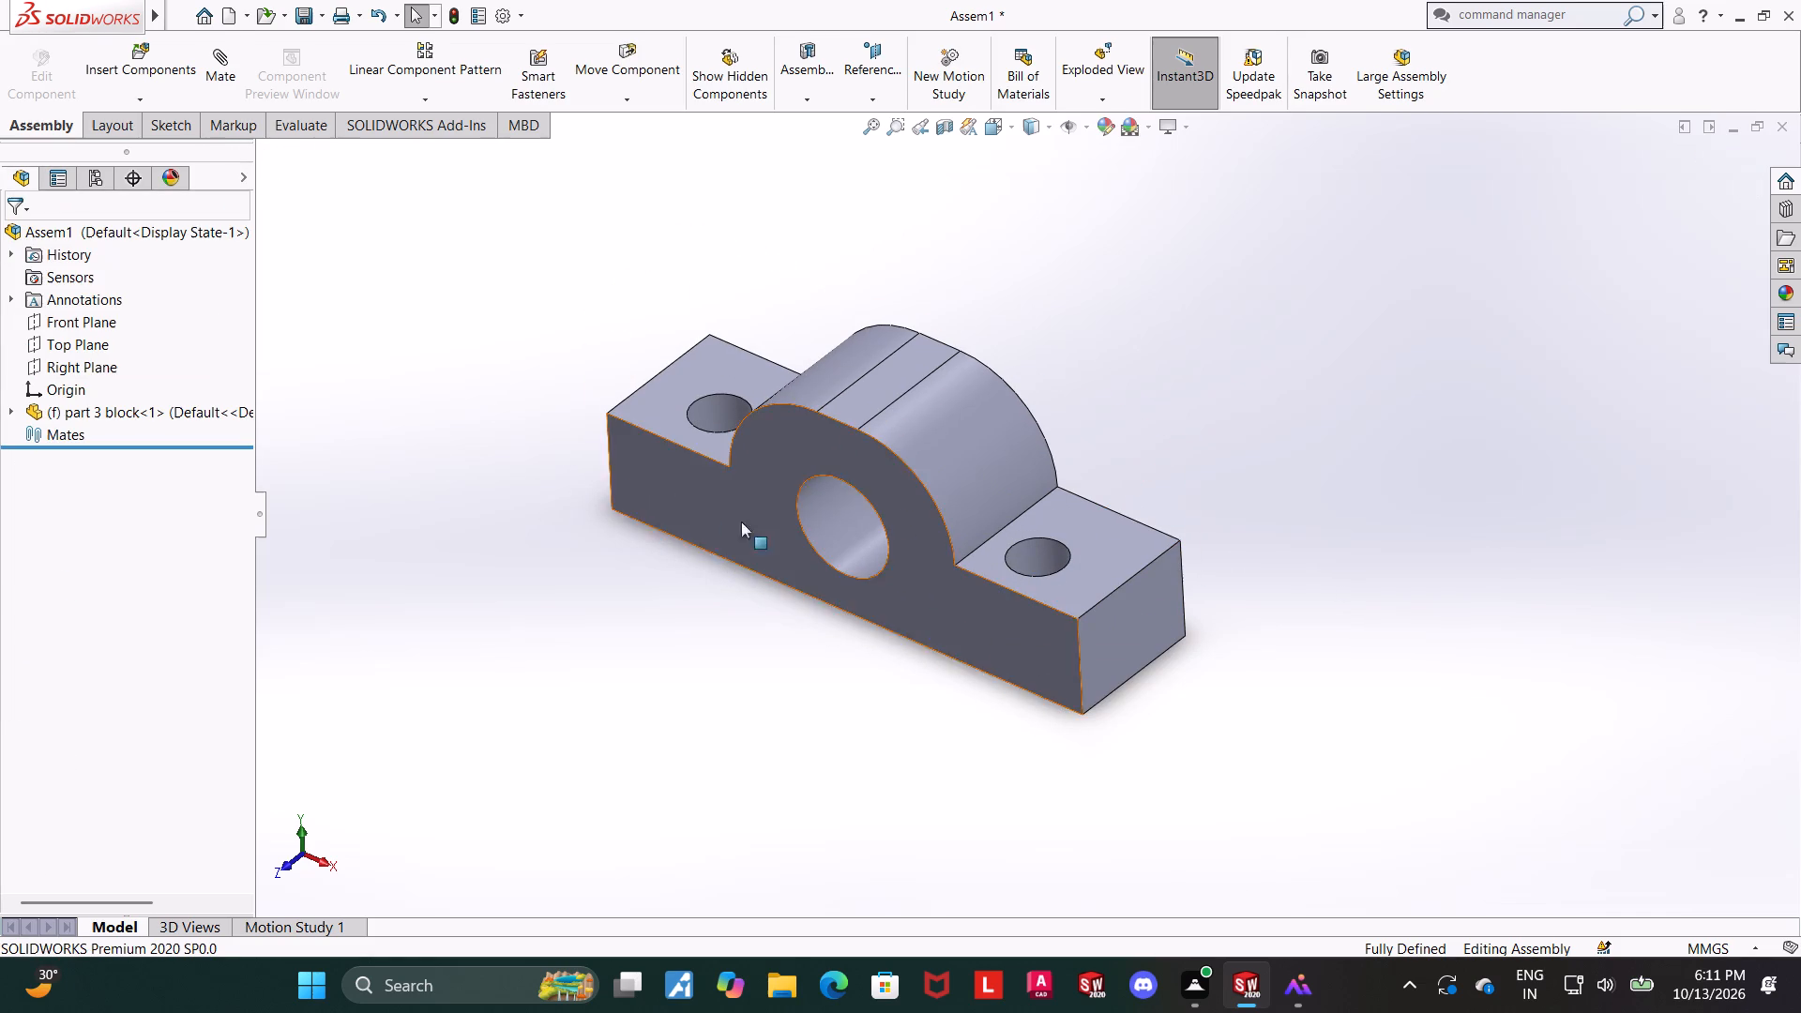
Float the part 3 block so it is no longer fixed in place.
{"action": "right_click", "coordinate": [999, 590]}
{"action": "left_click", "coordinate": [1060, 643]}
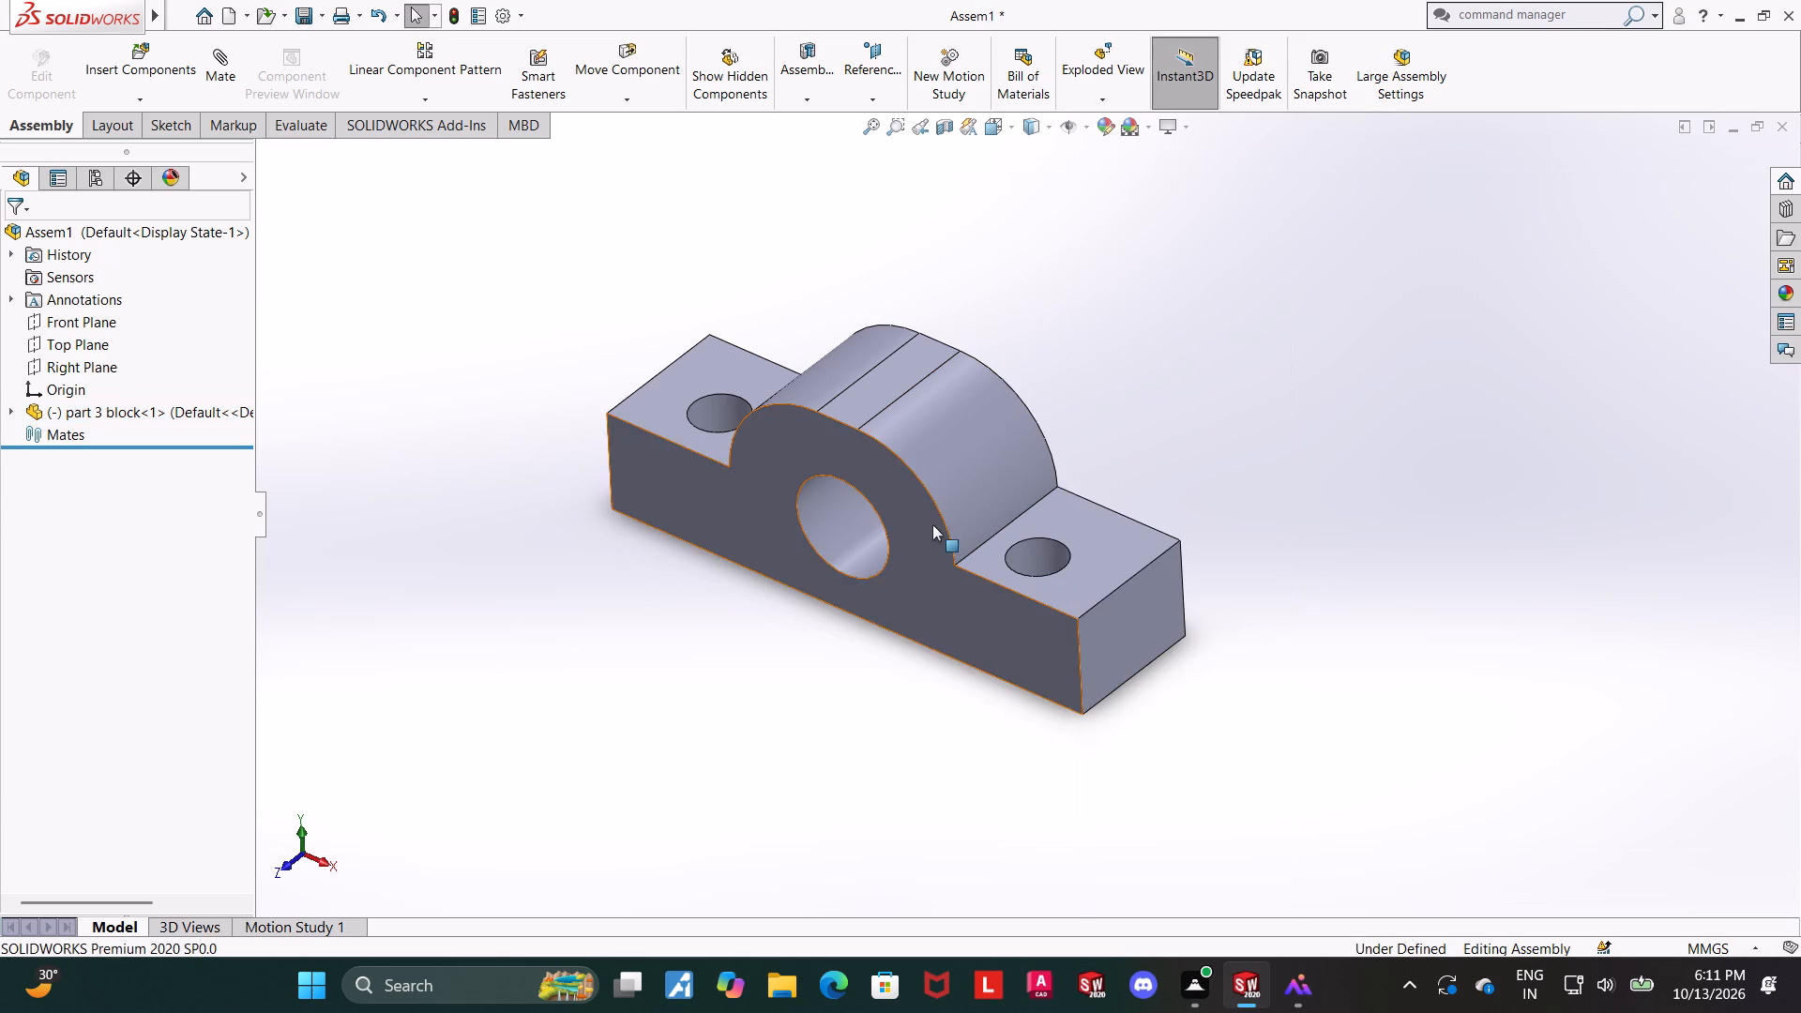
{"action": "key", "text": "Escape"}
Mate the block's Front, Top and Right planes coincident with the assembly's corresponding Front, Top and Right planes.
{"action": "left_click", "coordinate": [219, 74]}
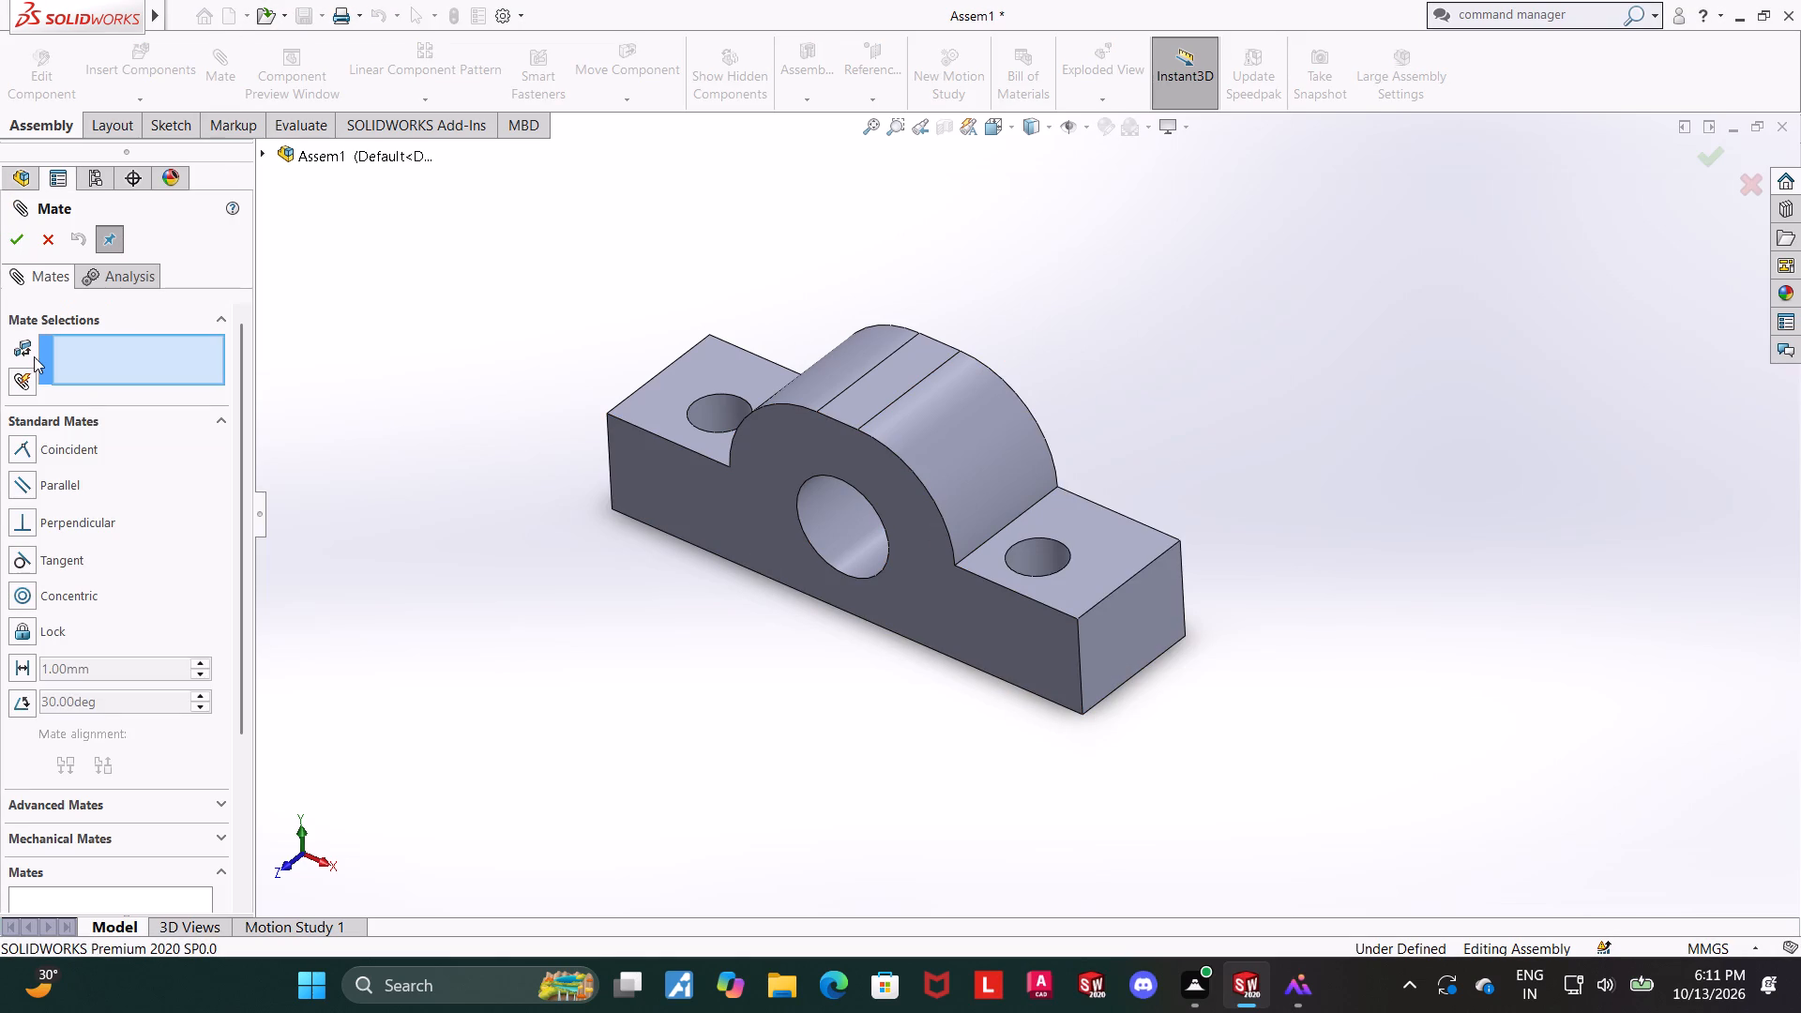
{"action": "left_click", "coordinate": [258, 162]}
{"action": "left_click", "coordinate": [284, 339]}
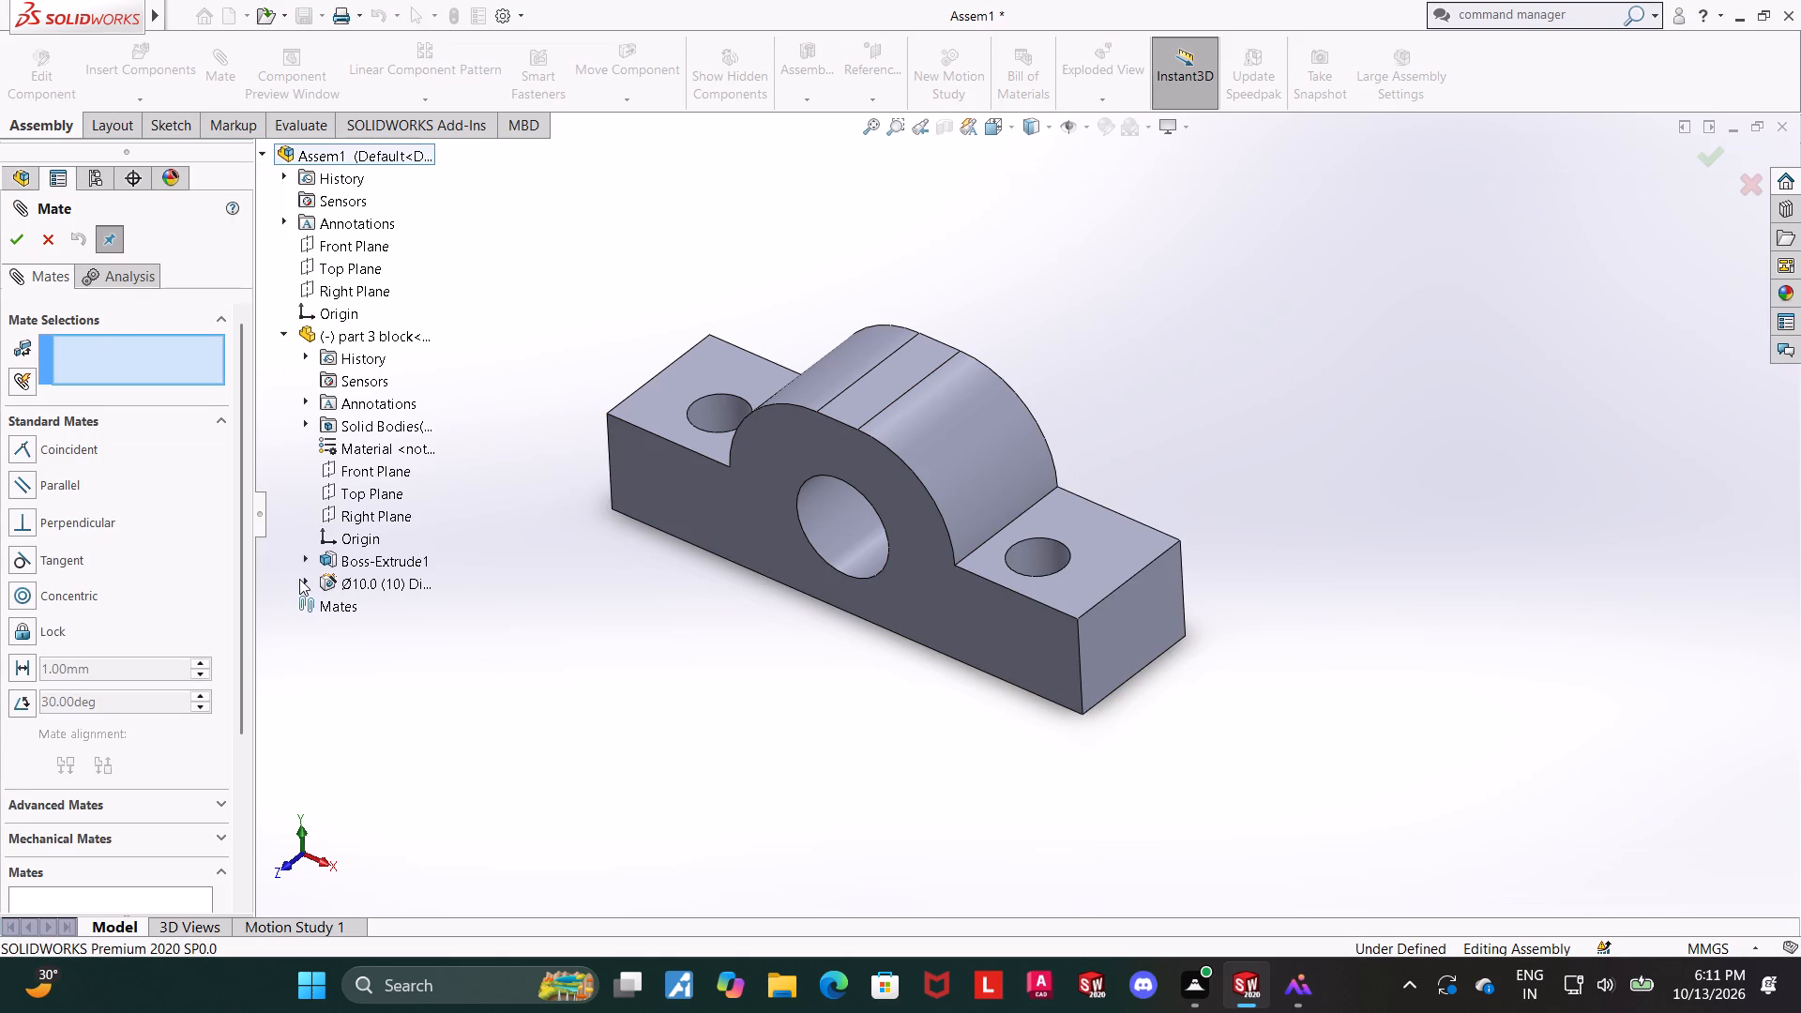
{"action": "left_click", "coordinate": [341, 464]}
{"action": "left_click", "coordinate": [340, 244], "text": "ctrl"}
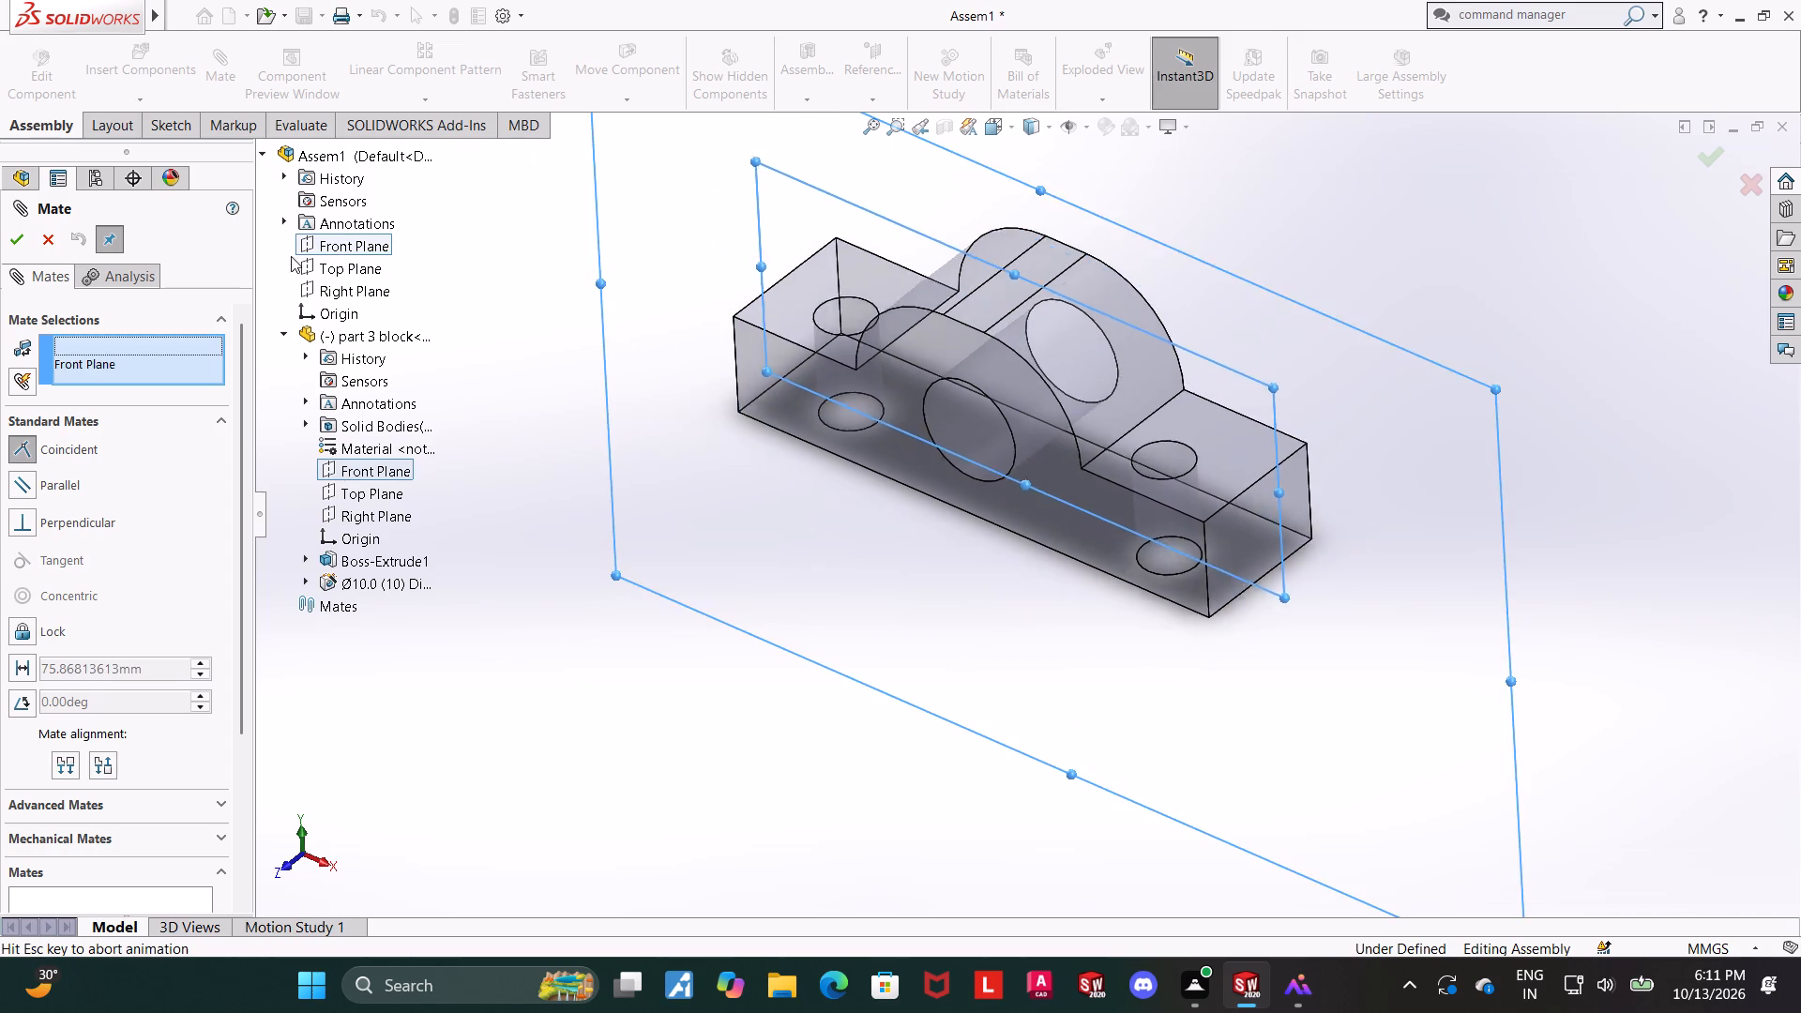
{"action": "left_click", "coordinate": [10, 234]}
{"action": "left_click", "coordinate": [359, 502]}
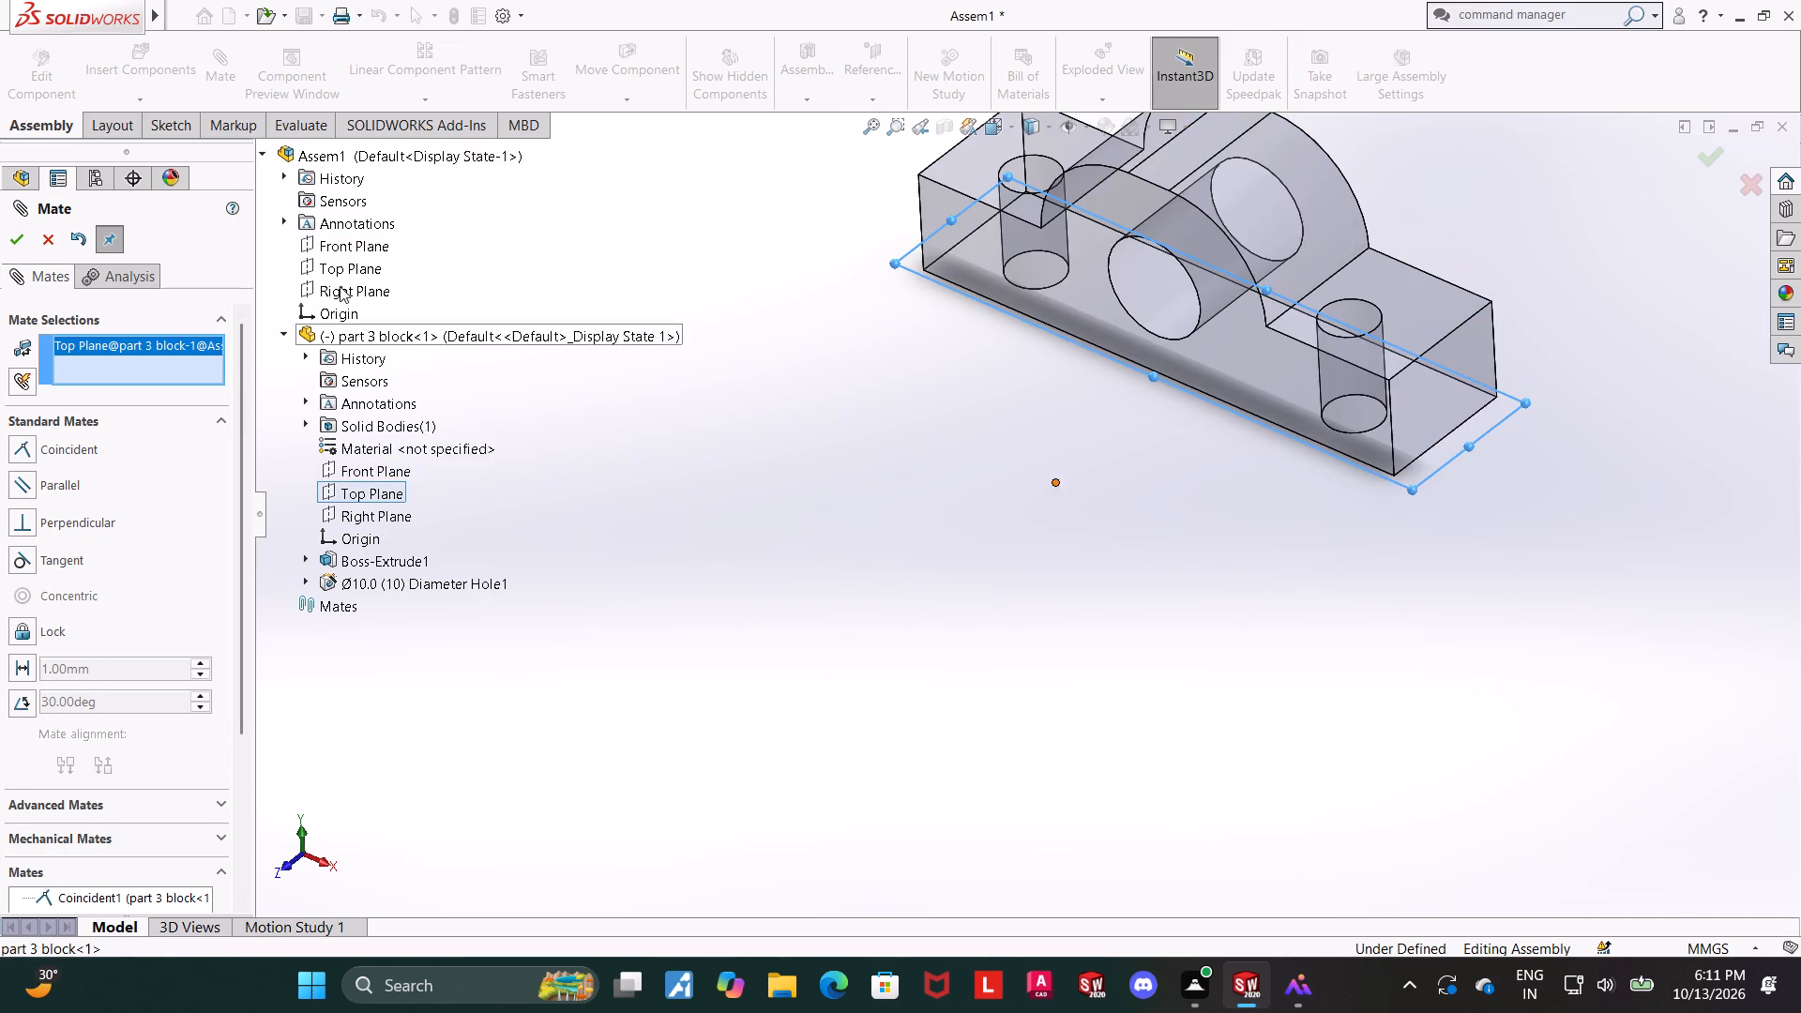
{"action": "left_click", "coordinate": [340, 263], "text": "ctrl"}
{"action": "left_click", "coordinate": [18, 249]}
{"action": "left_click", "coordinate": [398, 519]}
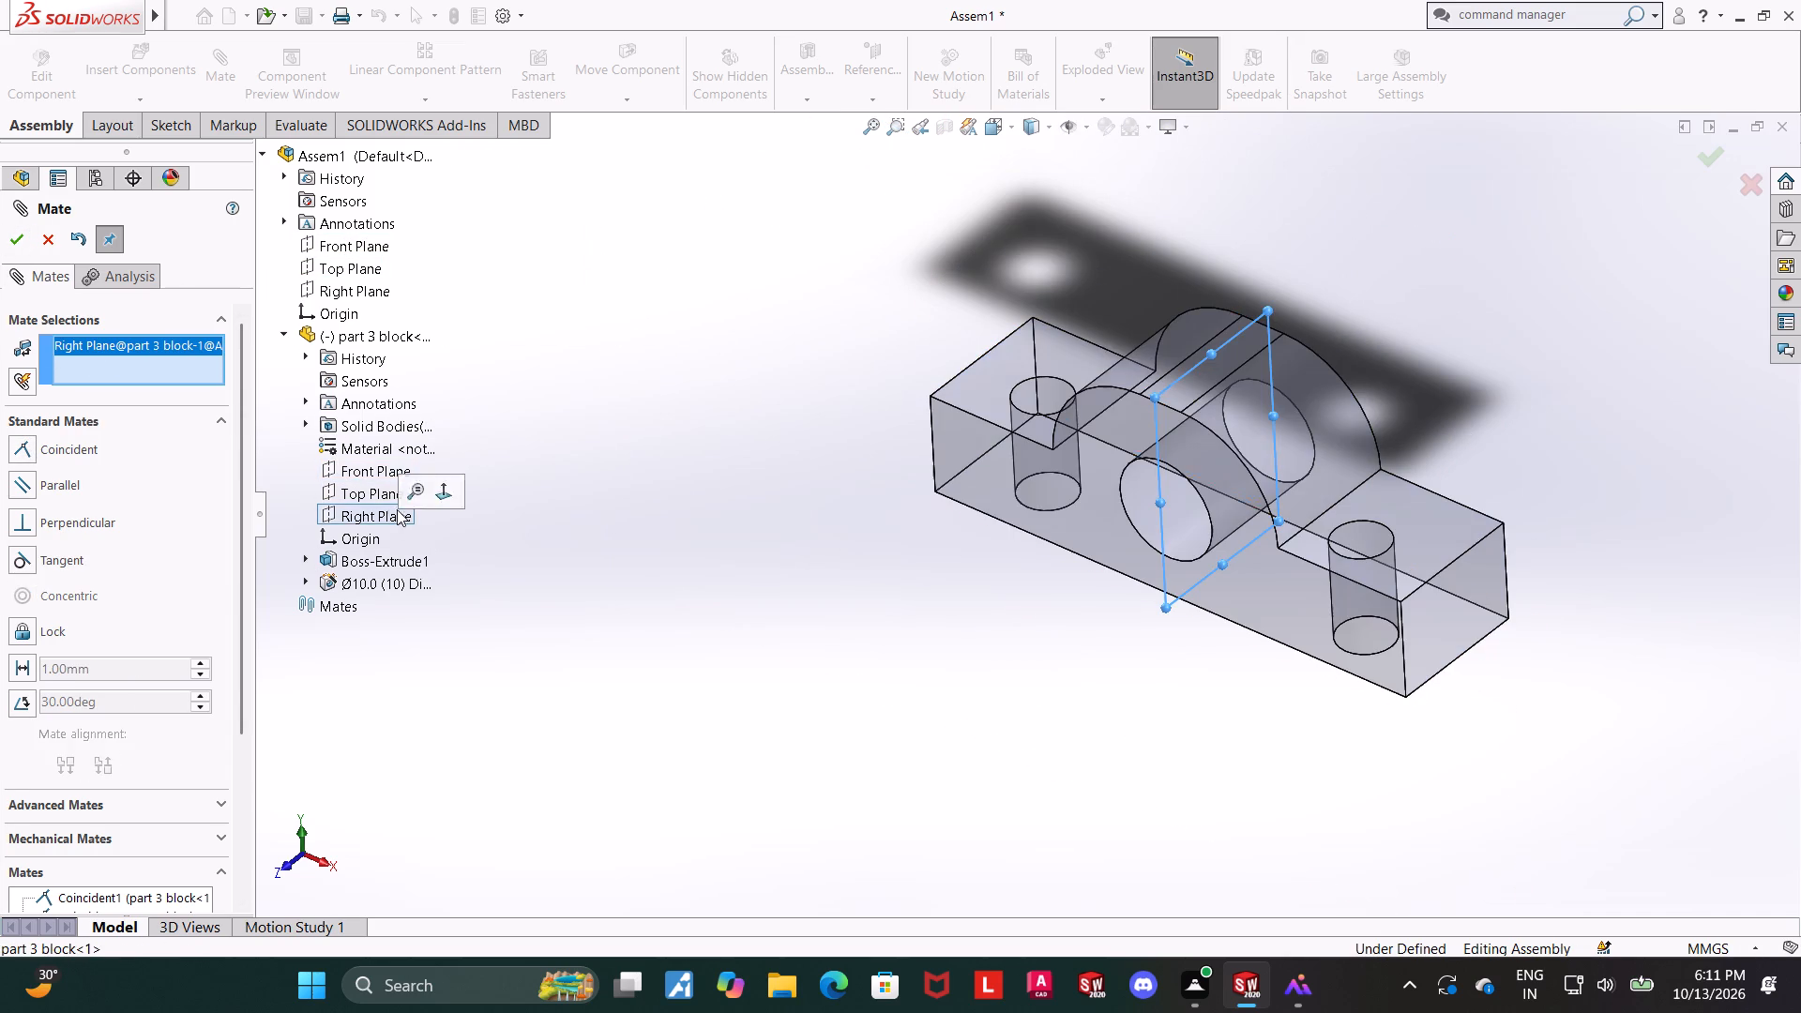
{"action": "left_click", "coordinate": [372, 287], "text": "ctrl"}
{"action": "left_click", "coordinate": [29, 239]}
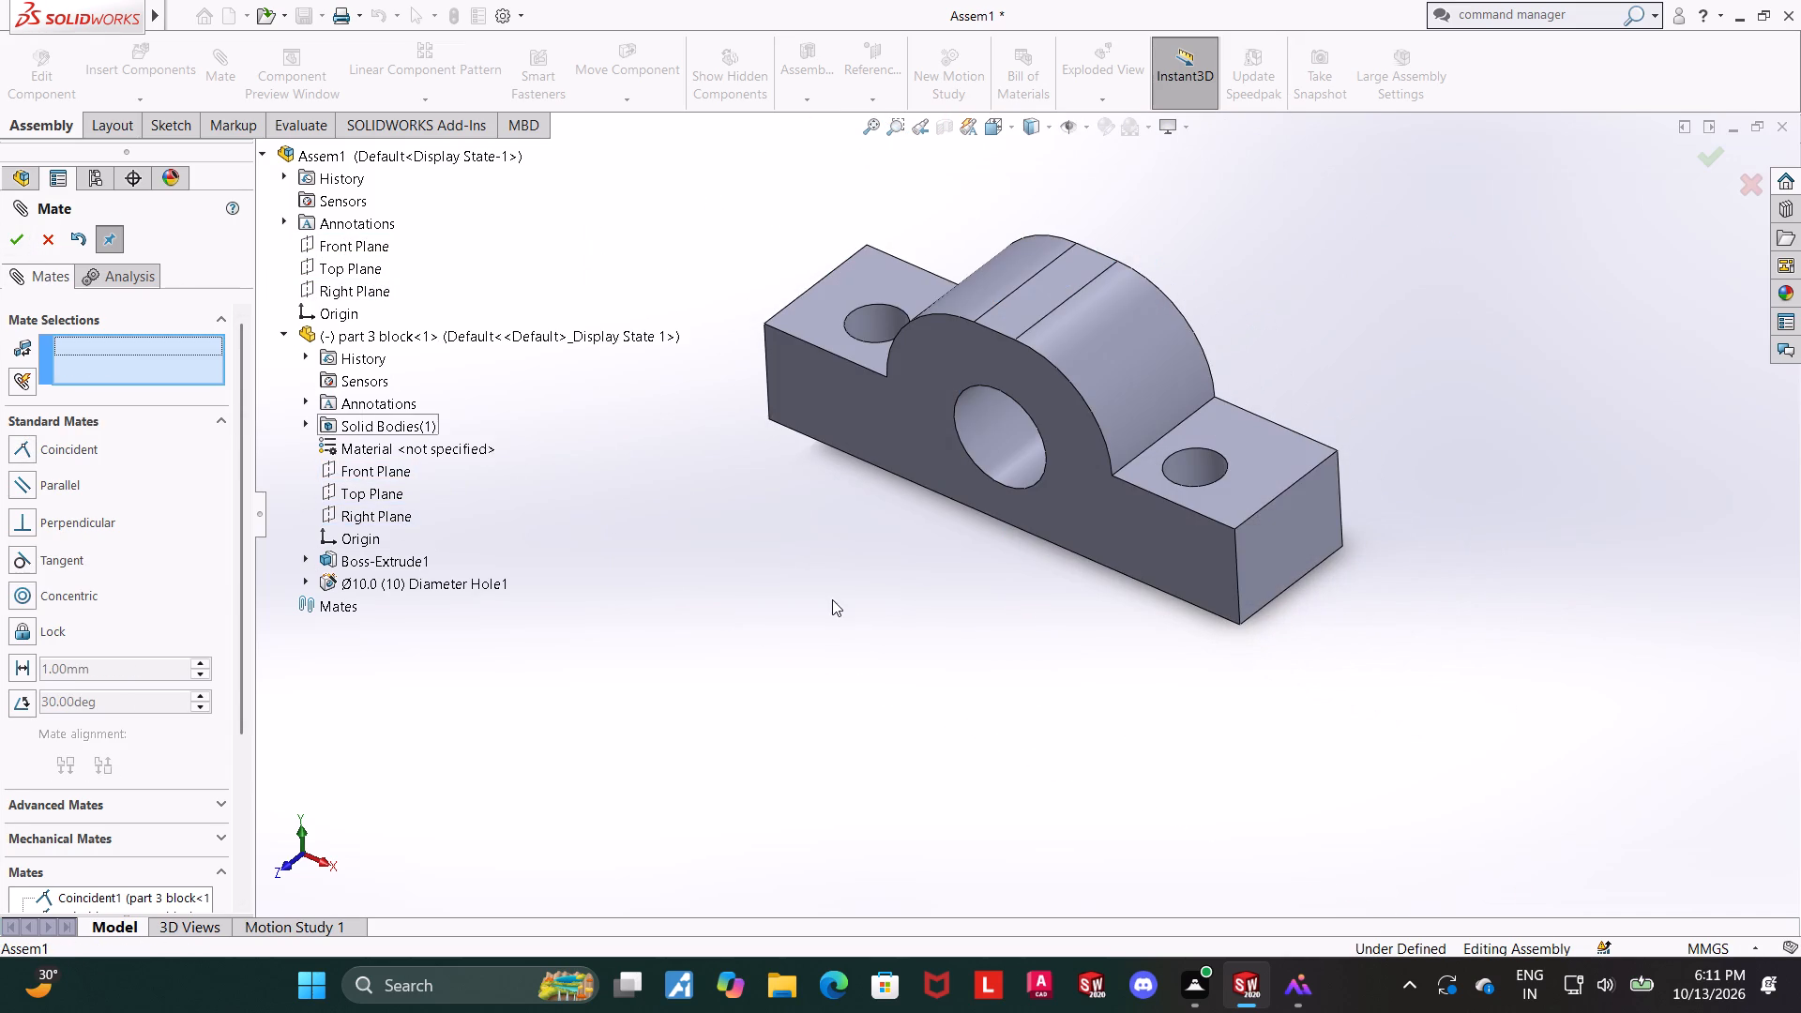
{"action": "left_click", "coordinate": [832, 599]}
{"action": "left_click", "coordinate": [47, 226]}
Insert the PART 1 shaft into the assembly and move it clear of the block, above and behind it.
{"action": "scroll", "coordinate": [805, 593], "scroll_direction": "up", "scroll_amount": 1}
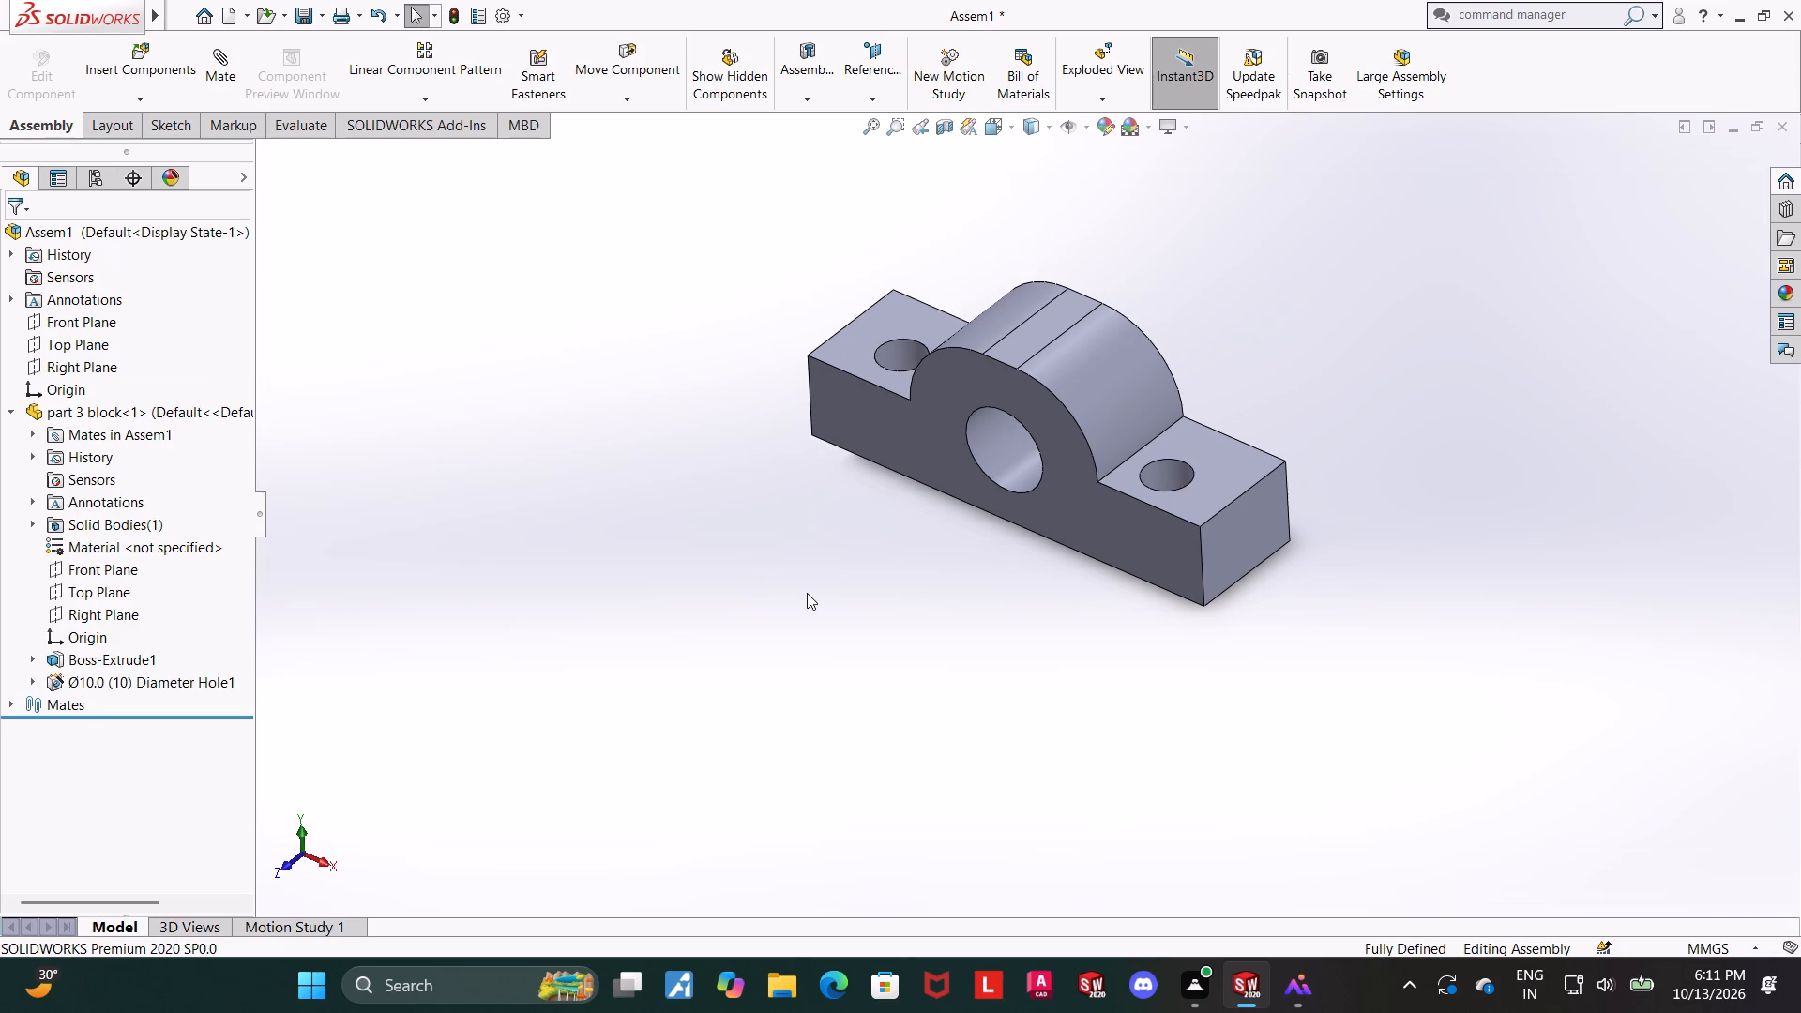
{"action": "left_click", "coordinate": [160, 66]}
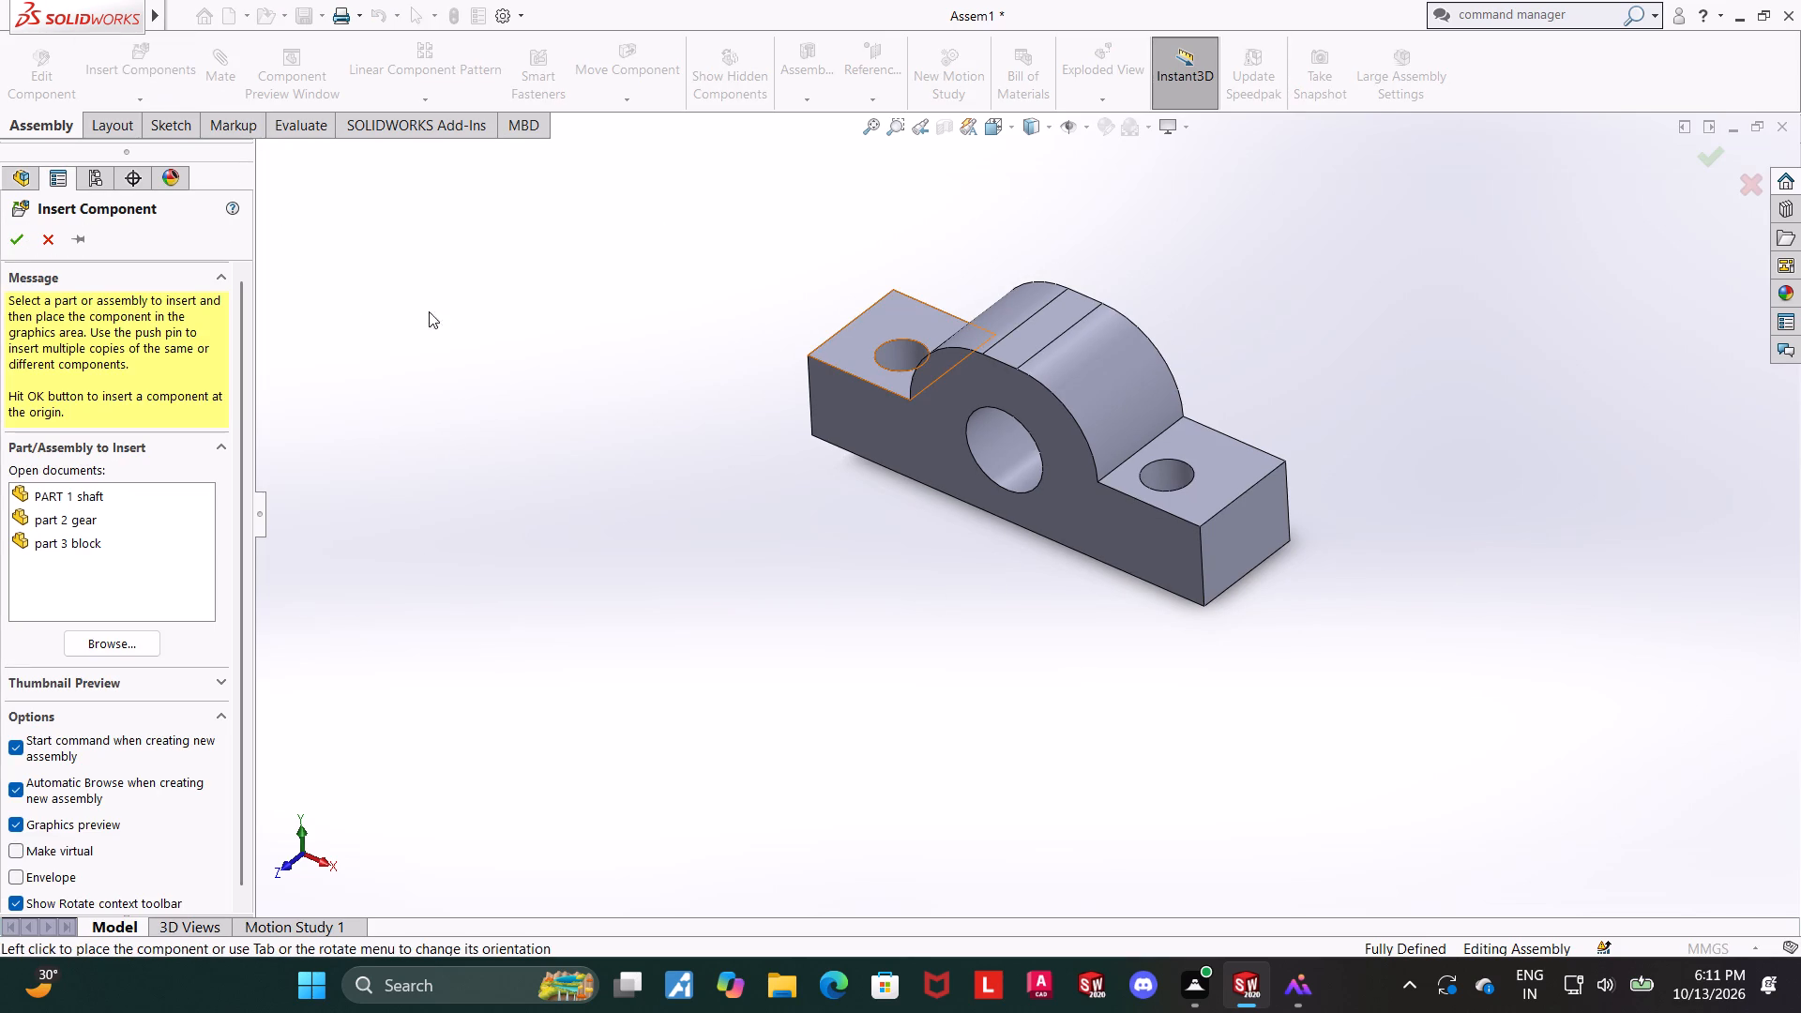
{"action": "left_click", "coordinate": [67, 502]}
{"action": "left_click", "coordinate": [1355, 298]}
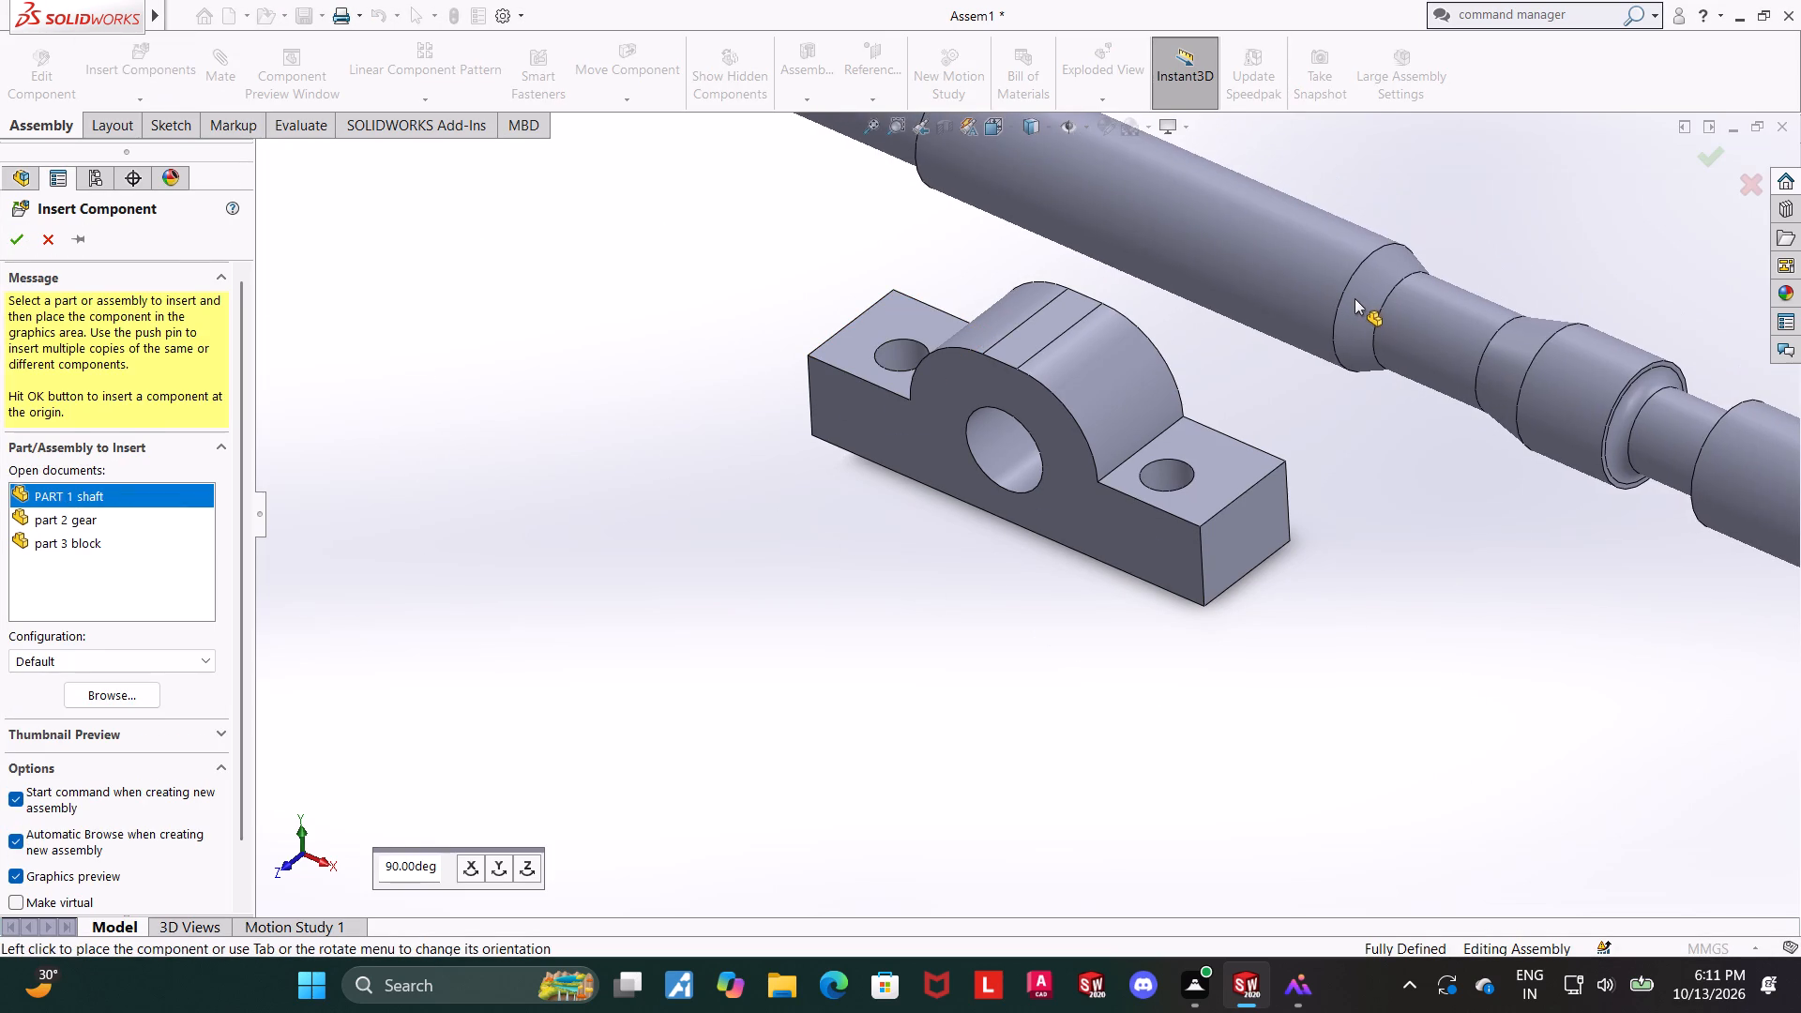
{"action": "scroll", "coordinate": [1355, 298], "scroll_direction": "up", "scroll_amount": 4}
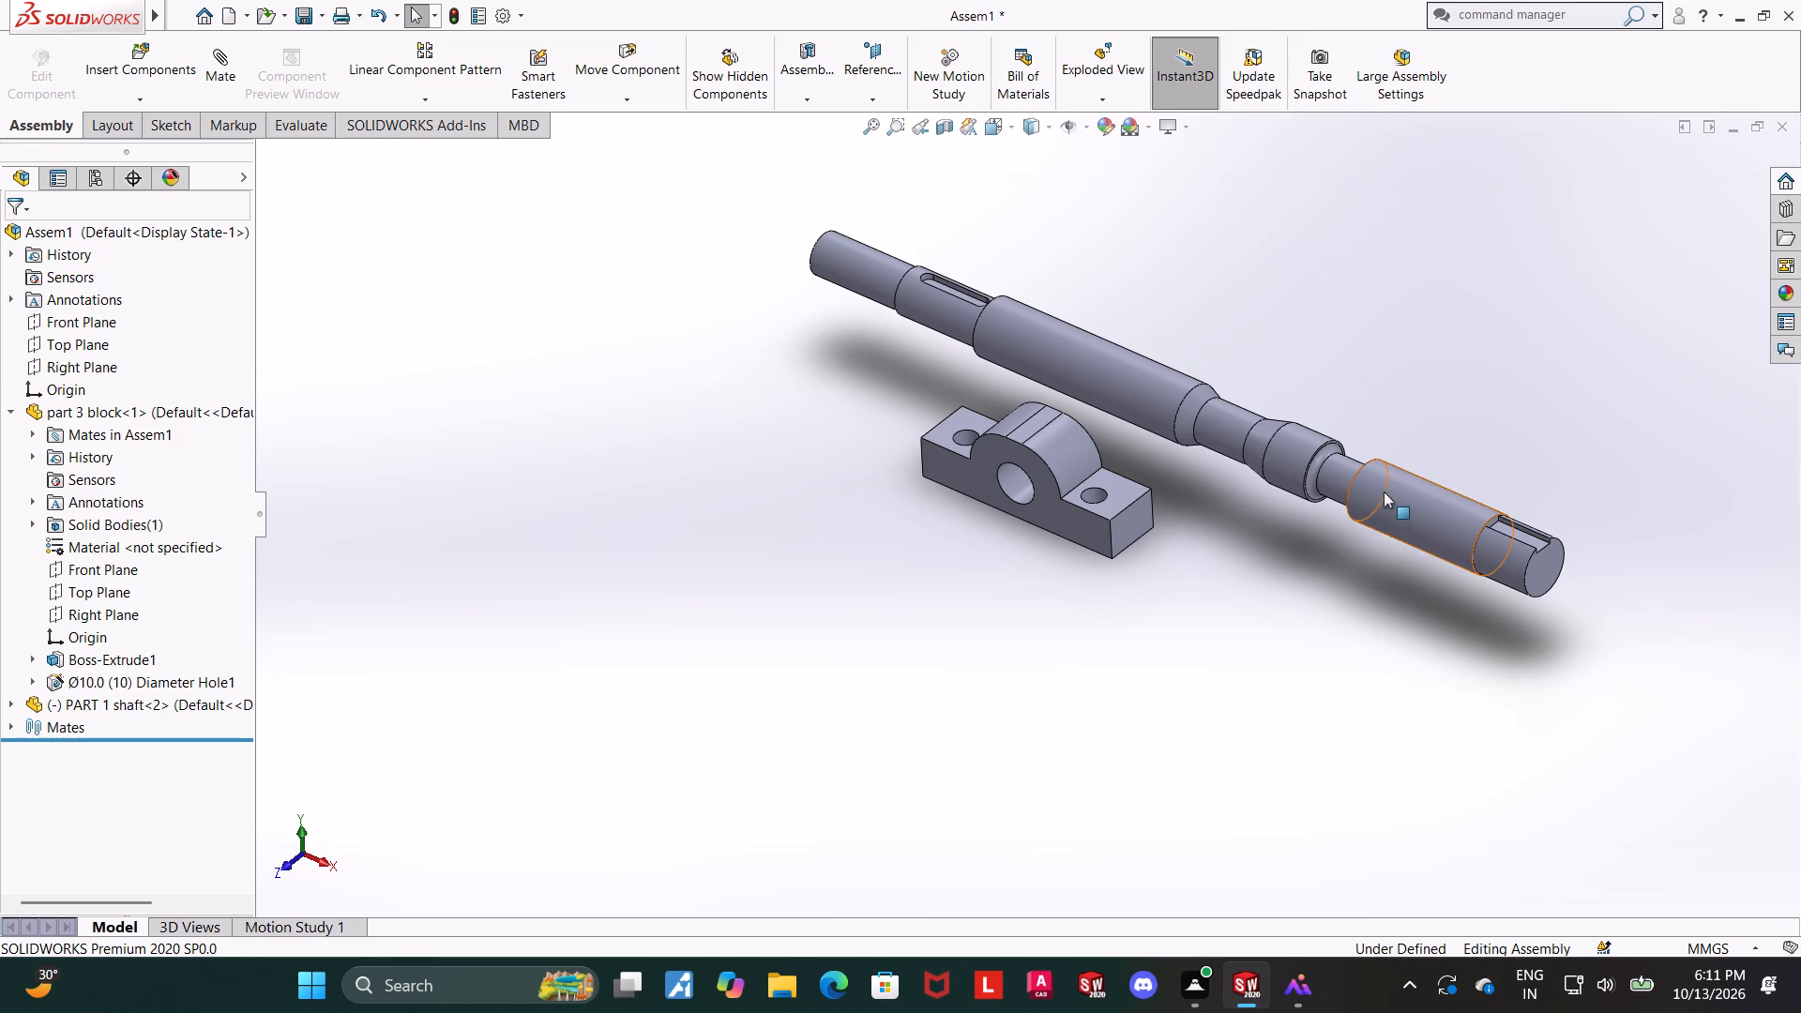
{"action": "left_click_drag", "start_coordinate": [1421, 504], "coordinate": [1506, 374]}
{"action": "left_click", "coordinate": [1429, 469]}
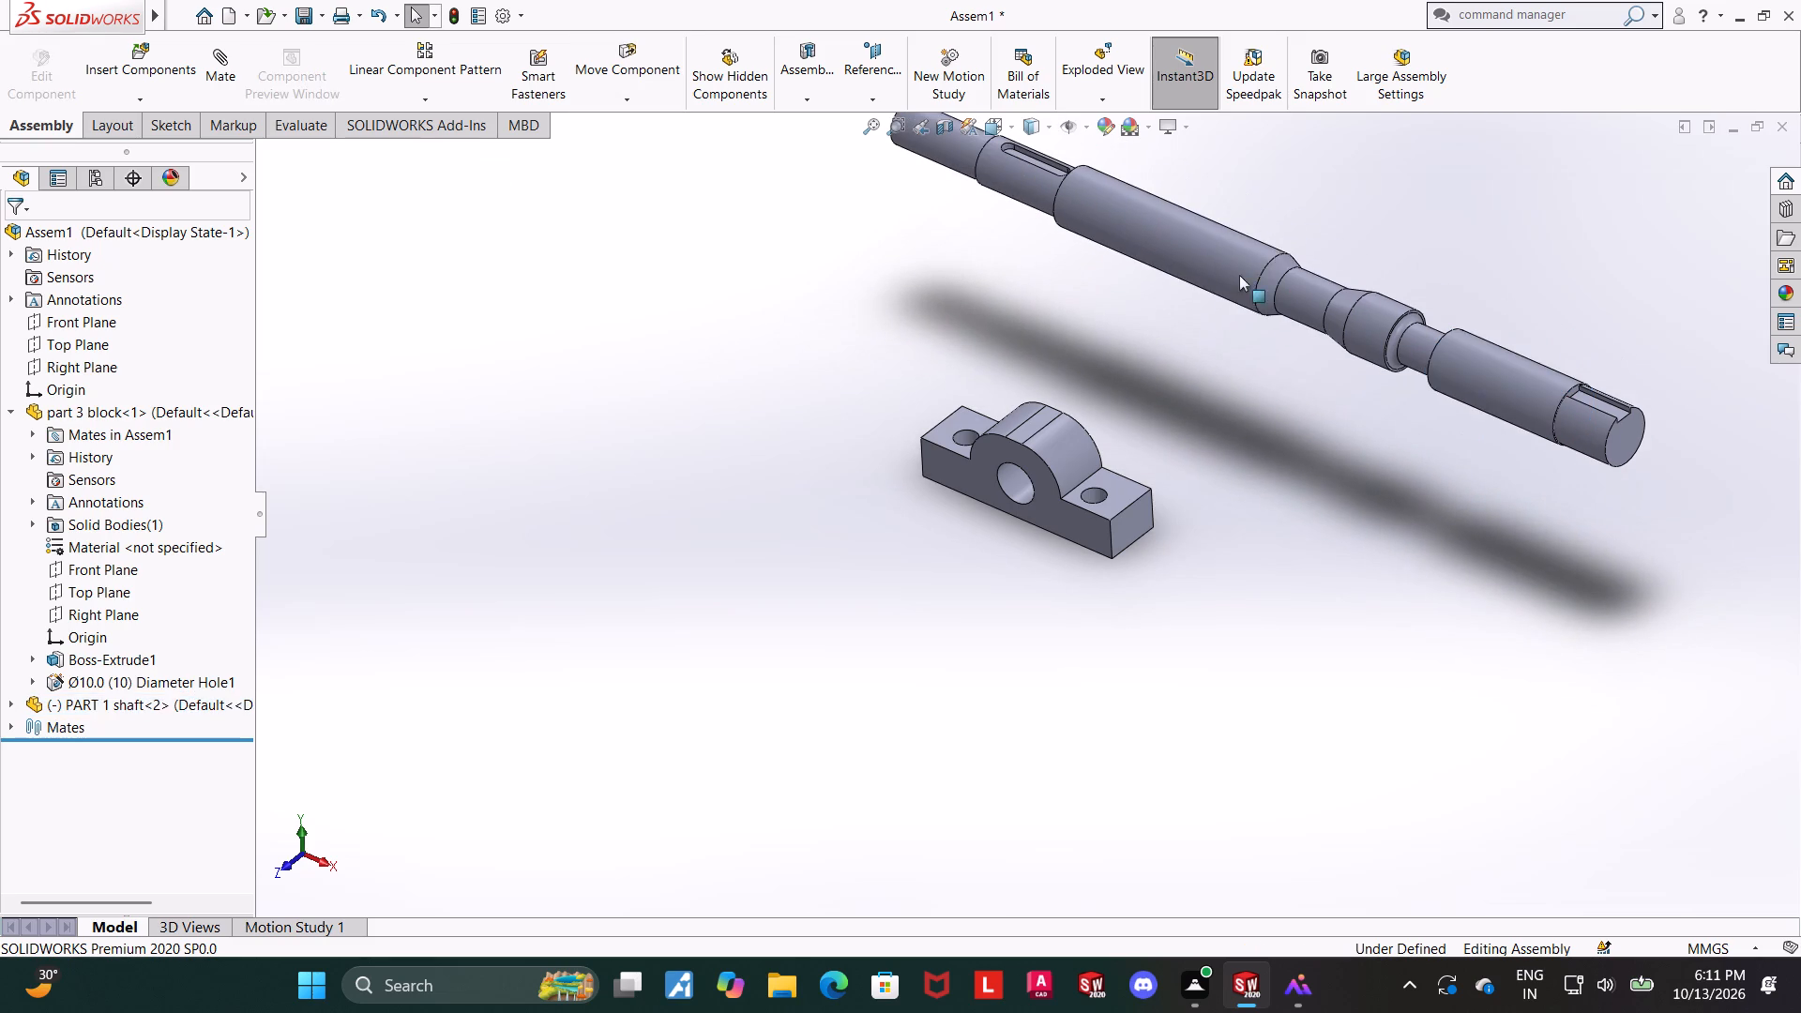
Rotate the shaft about its vertical axis with the triad until it runs roughly parallel to the block's bore.
{"action": "right_click", "coordinate": [1231, 266]}
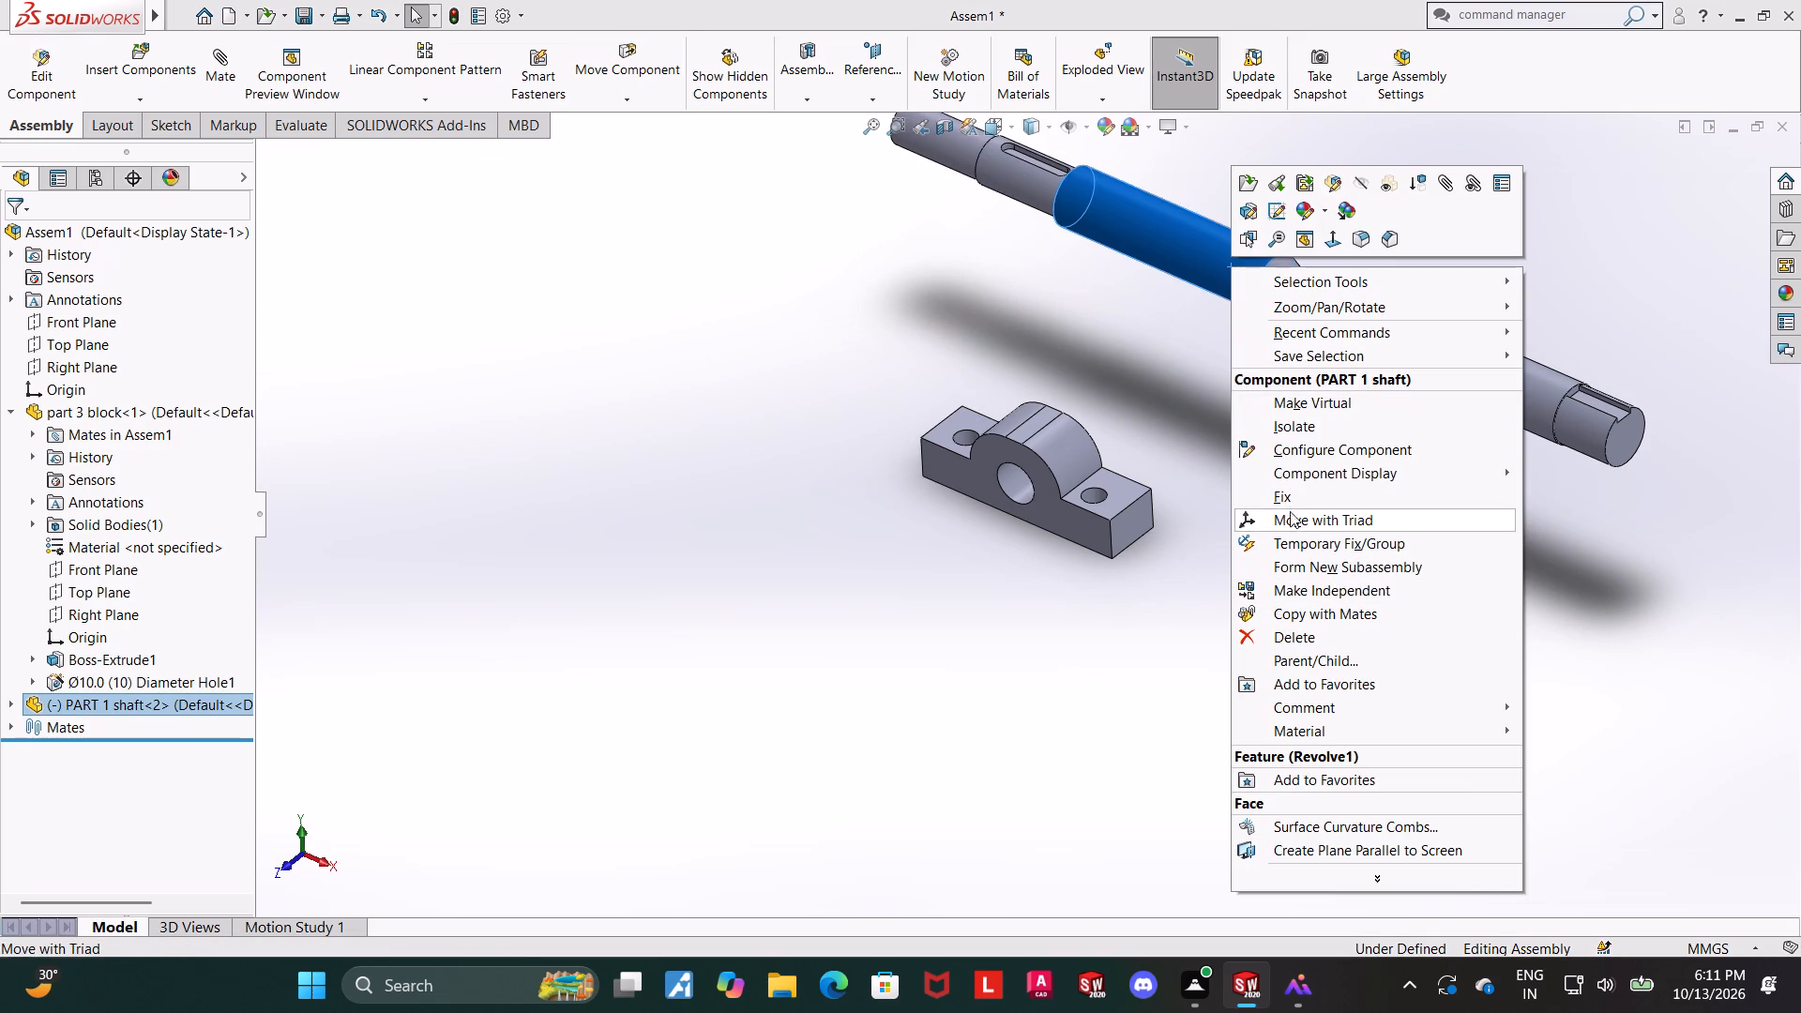
{"action": "left_click", "coordinate": [1290, 518]}
{"action": "left_click_drag", "start_coordinate": [1236, 341], "coordinate": [1455, 295]}
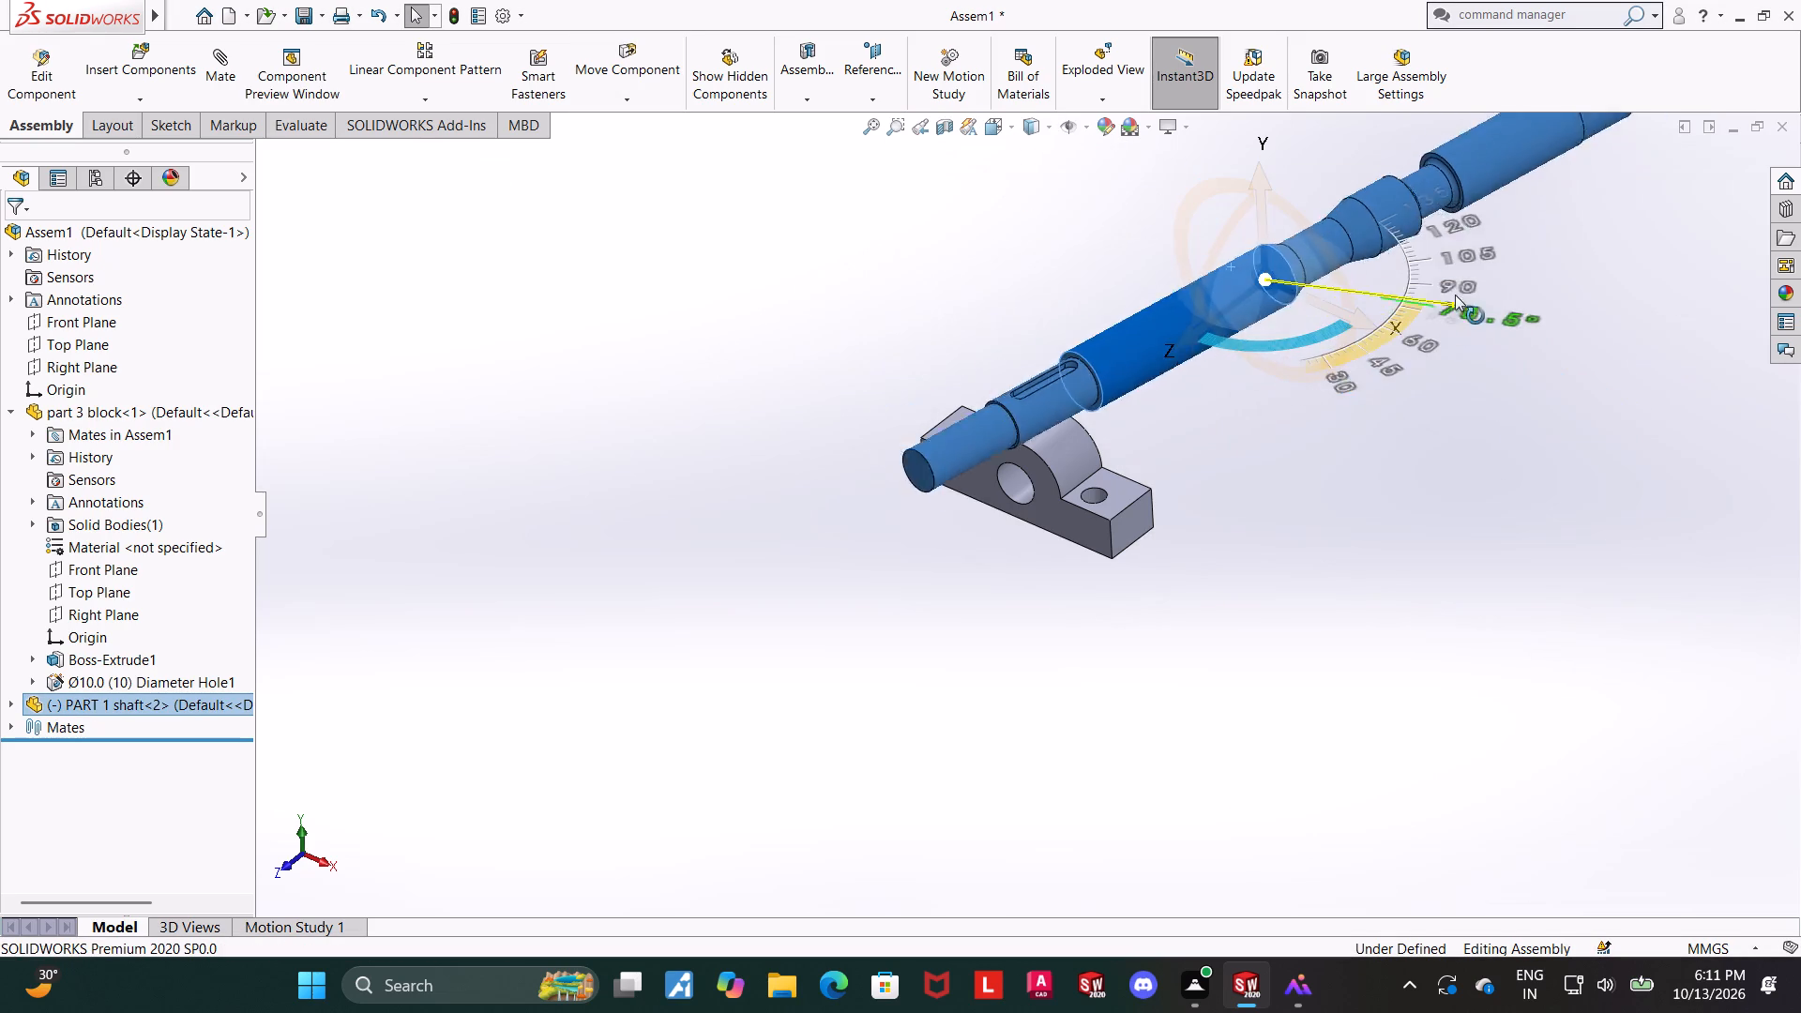
{"action": "left_click_drag", "start_coordinate": [1455, 295], "coordinate": [1425, 284]}
{"action": "left_click", "coordinate": [1430, 499]}
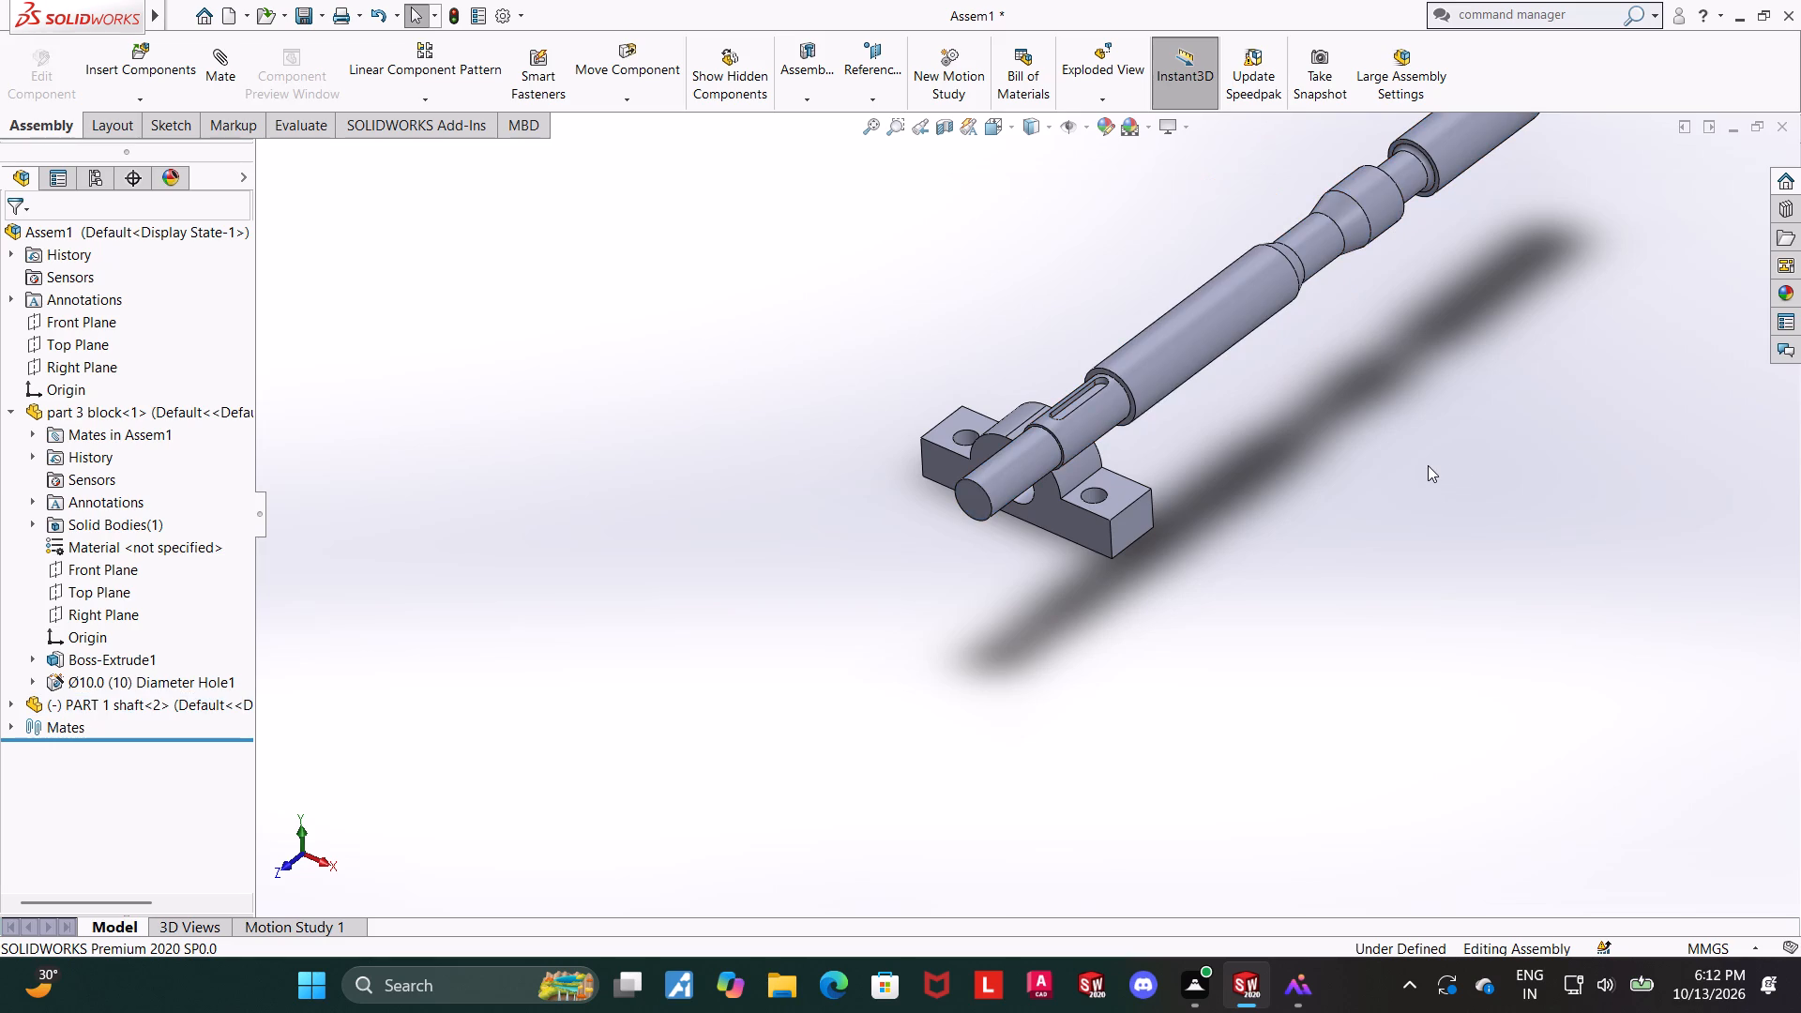
{"action": "left_click", "coordinate": [1321, 450]}
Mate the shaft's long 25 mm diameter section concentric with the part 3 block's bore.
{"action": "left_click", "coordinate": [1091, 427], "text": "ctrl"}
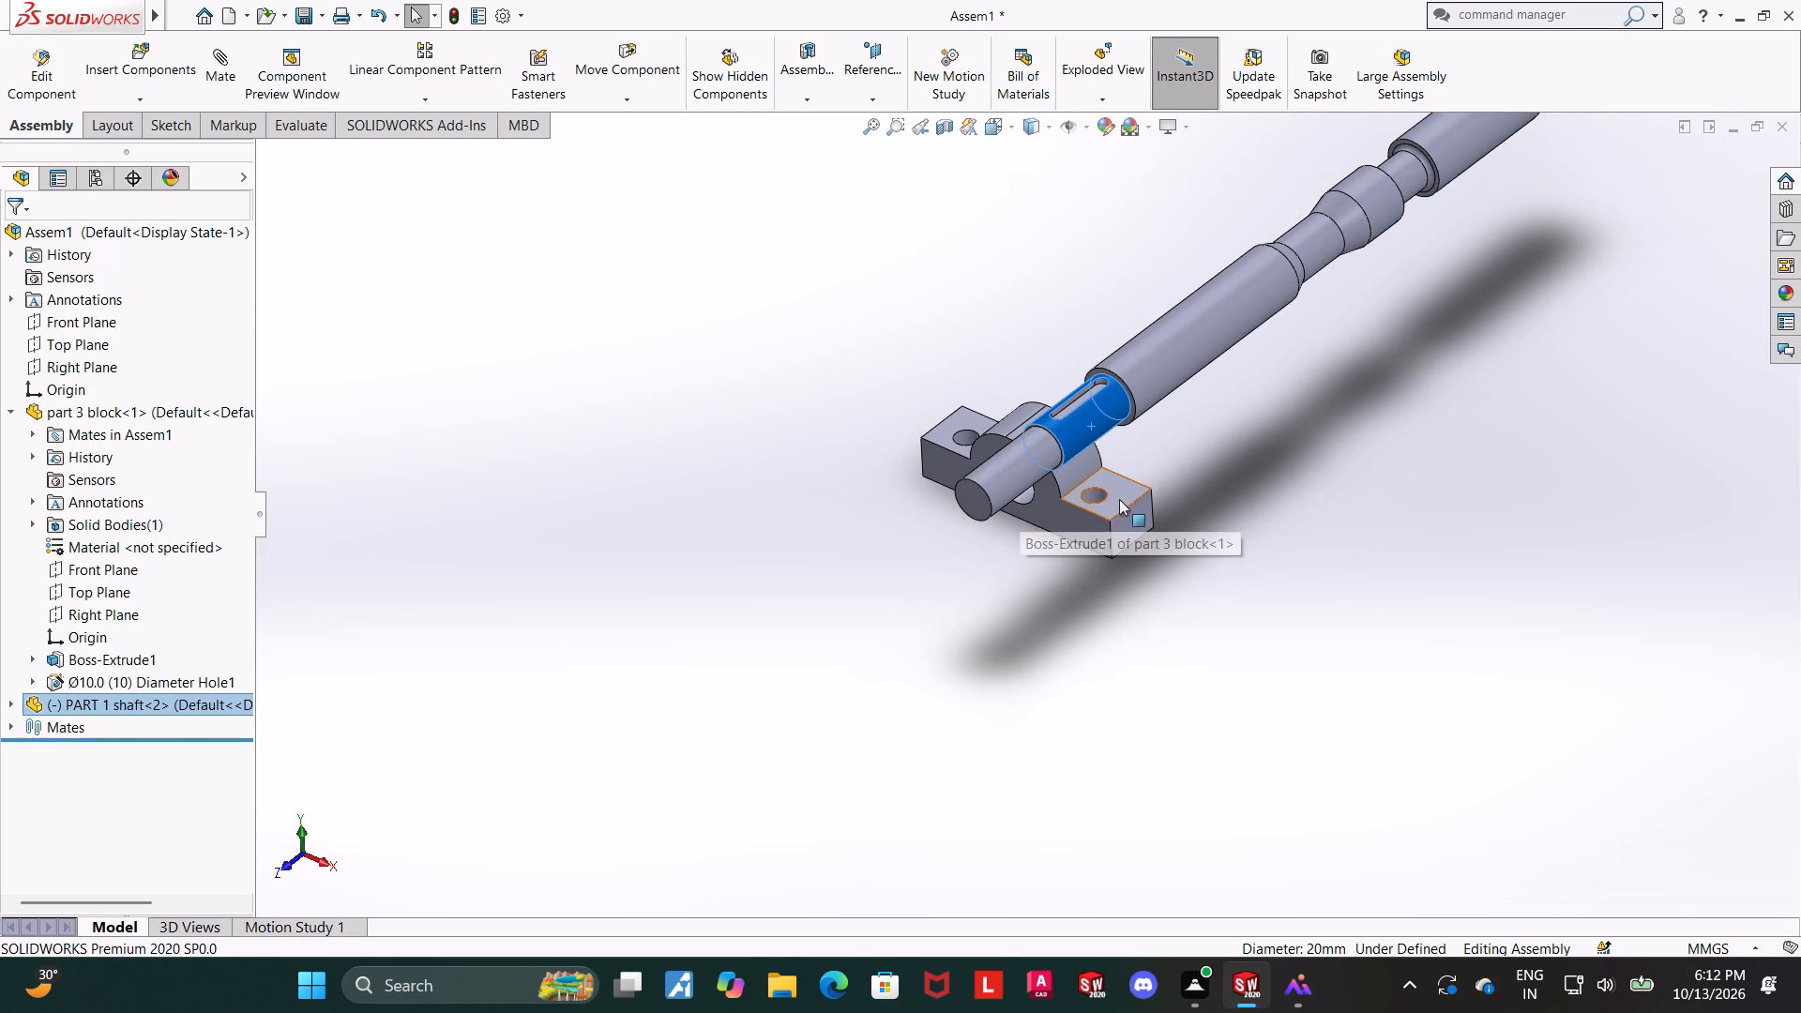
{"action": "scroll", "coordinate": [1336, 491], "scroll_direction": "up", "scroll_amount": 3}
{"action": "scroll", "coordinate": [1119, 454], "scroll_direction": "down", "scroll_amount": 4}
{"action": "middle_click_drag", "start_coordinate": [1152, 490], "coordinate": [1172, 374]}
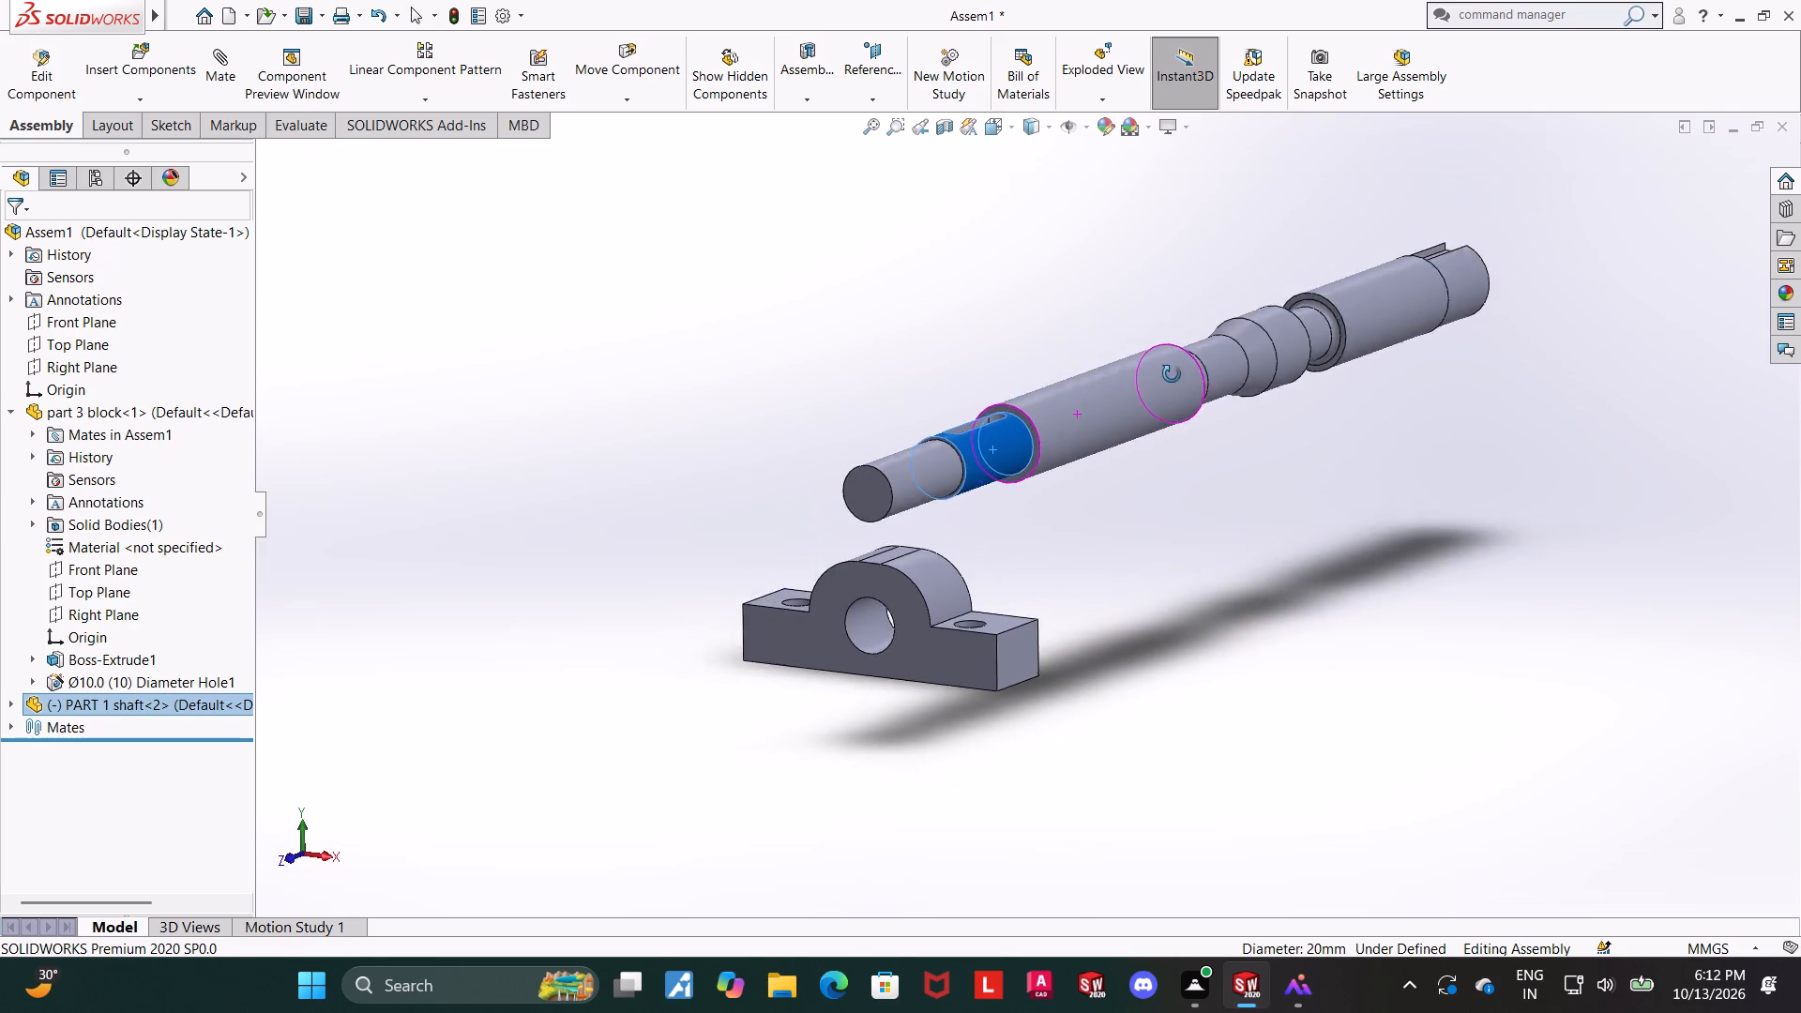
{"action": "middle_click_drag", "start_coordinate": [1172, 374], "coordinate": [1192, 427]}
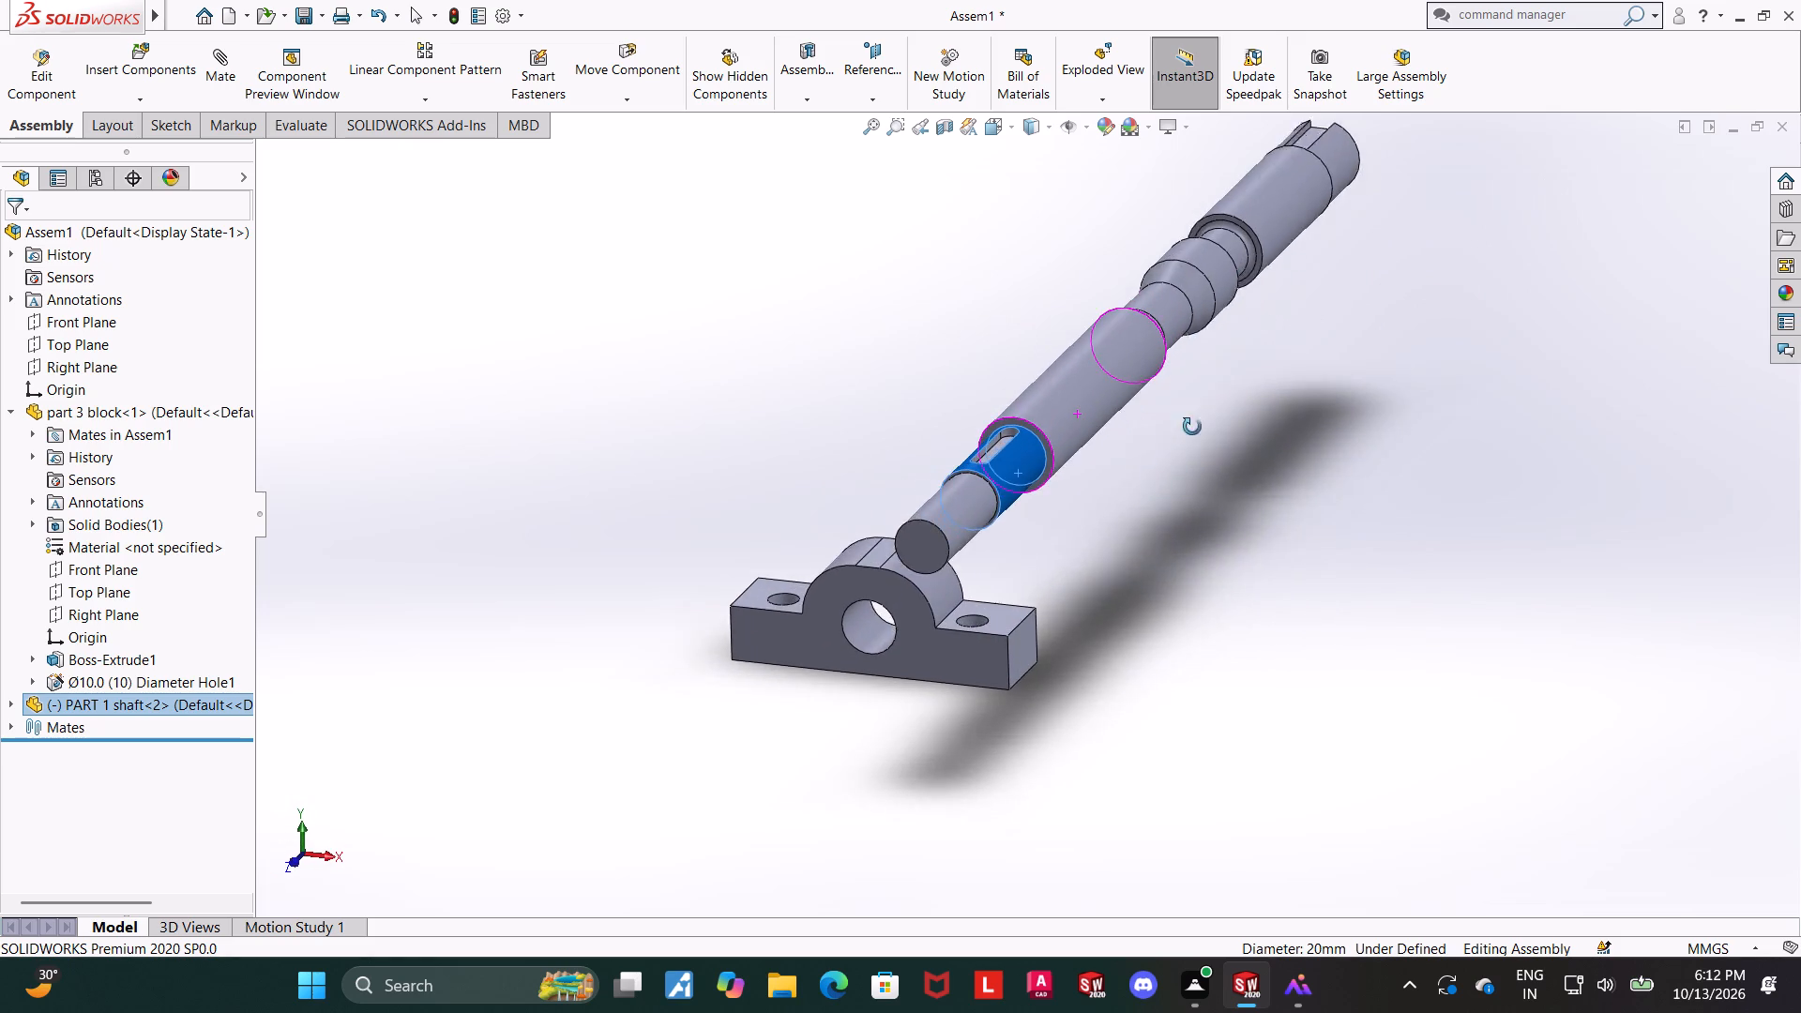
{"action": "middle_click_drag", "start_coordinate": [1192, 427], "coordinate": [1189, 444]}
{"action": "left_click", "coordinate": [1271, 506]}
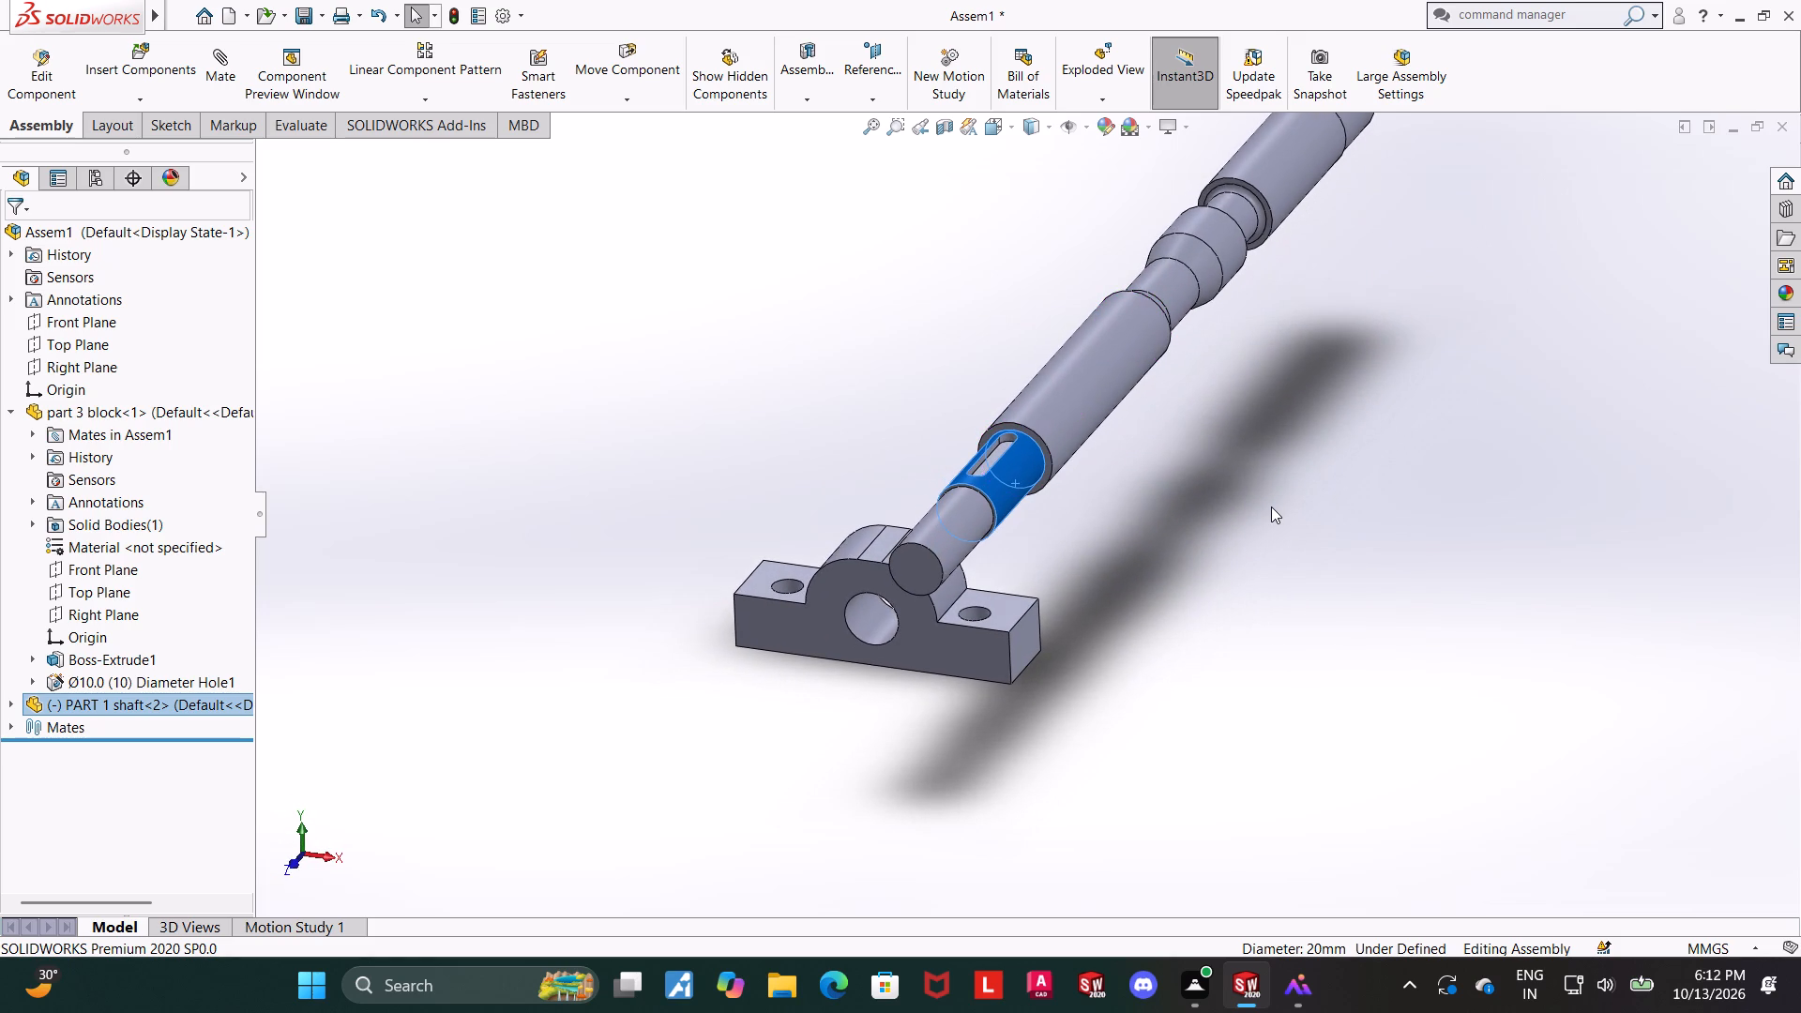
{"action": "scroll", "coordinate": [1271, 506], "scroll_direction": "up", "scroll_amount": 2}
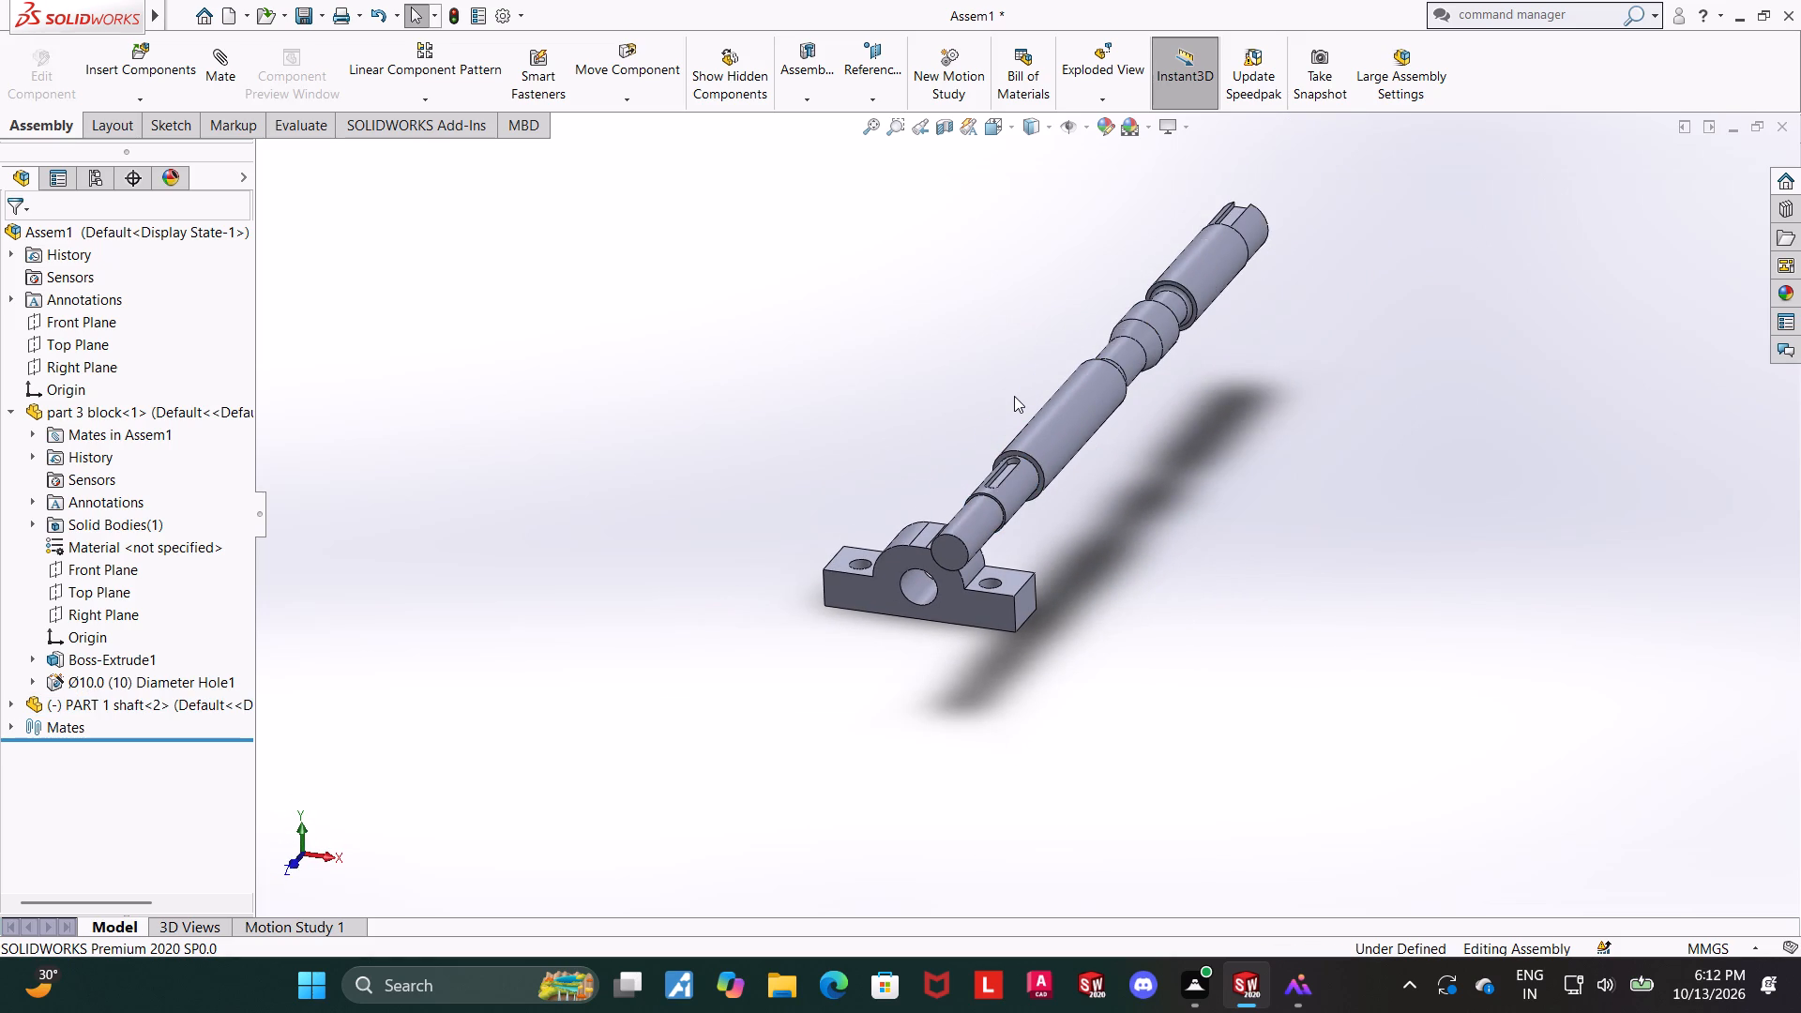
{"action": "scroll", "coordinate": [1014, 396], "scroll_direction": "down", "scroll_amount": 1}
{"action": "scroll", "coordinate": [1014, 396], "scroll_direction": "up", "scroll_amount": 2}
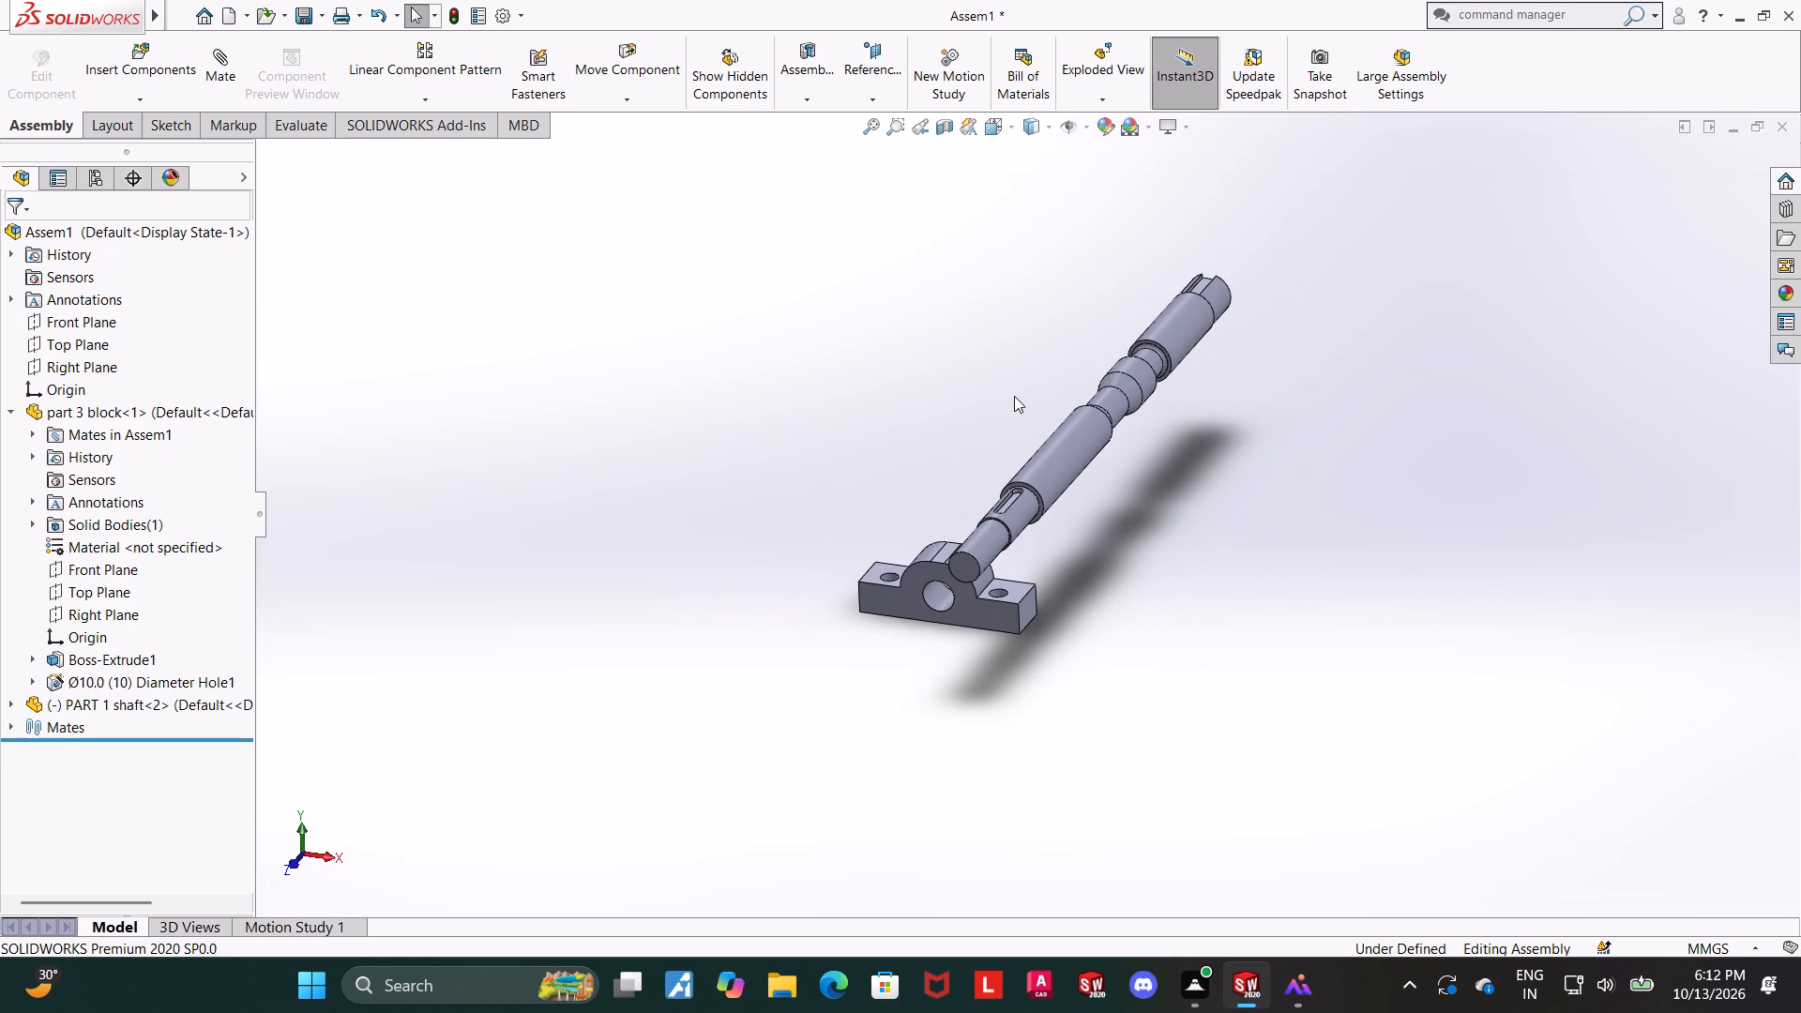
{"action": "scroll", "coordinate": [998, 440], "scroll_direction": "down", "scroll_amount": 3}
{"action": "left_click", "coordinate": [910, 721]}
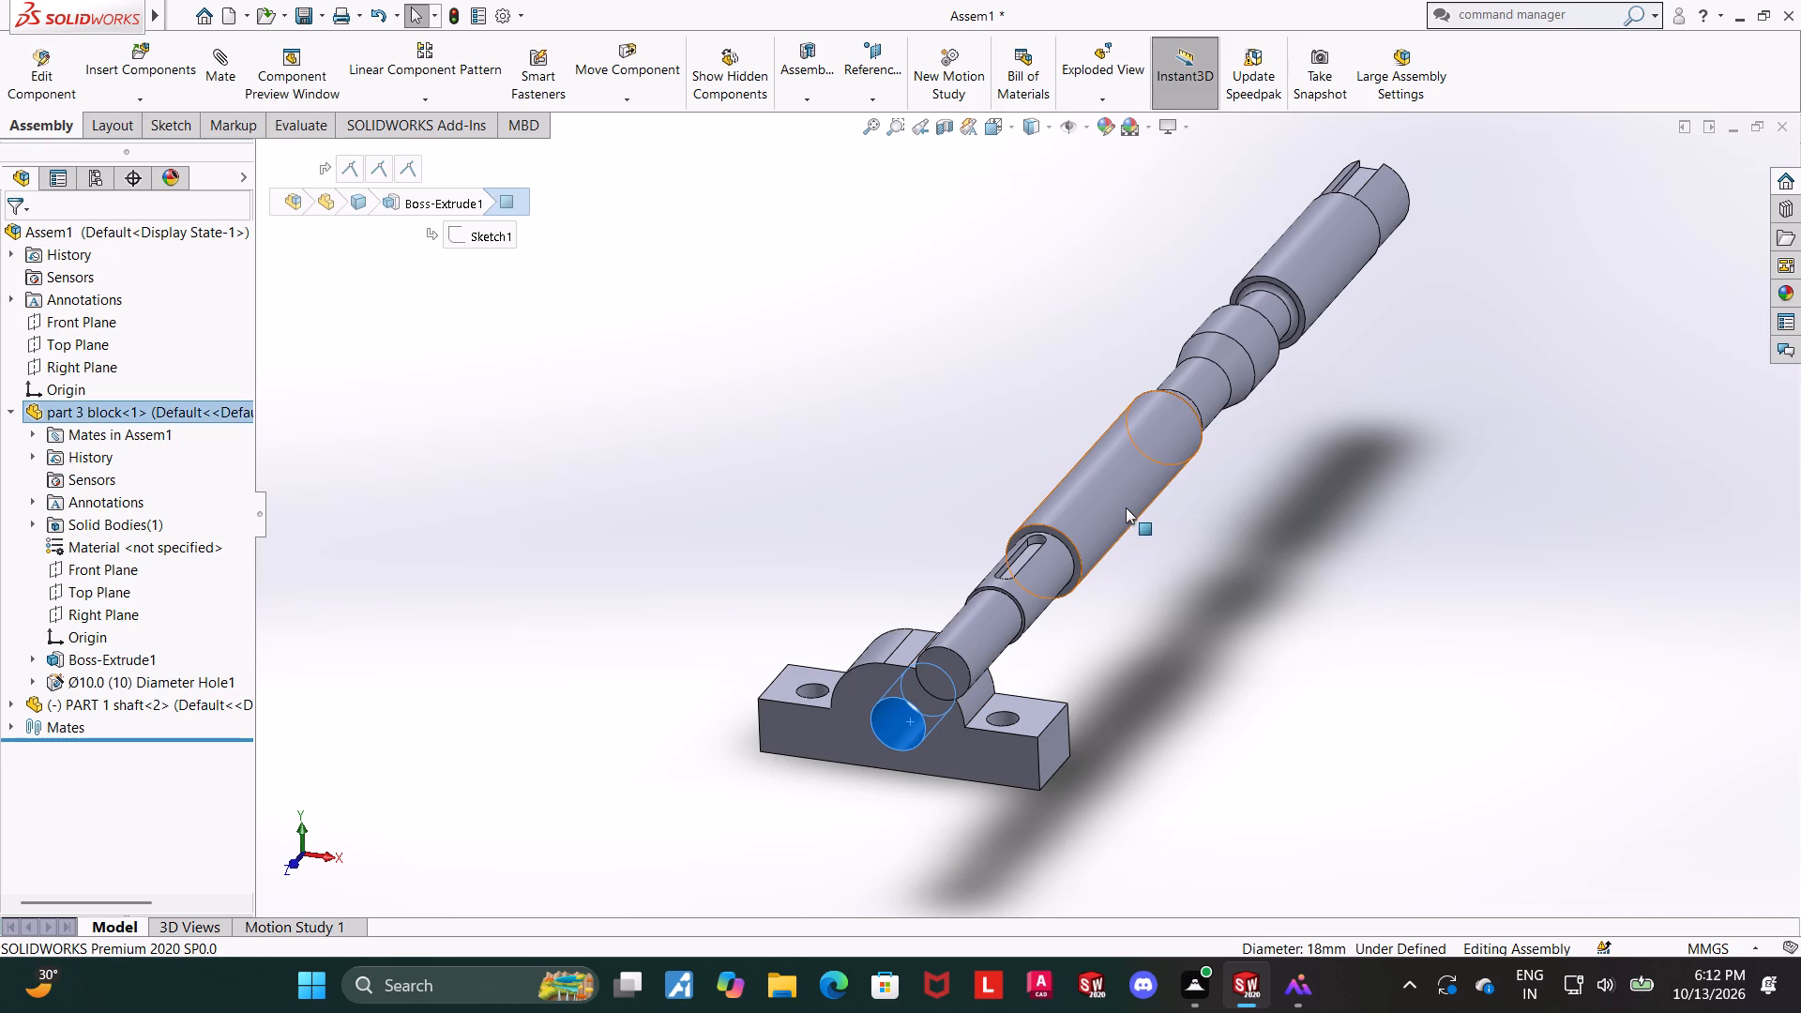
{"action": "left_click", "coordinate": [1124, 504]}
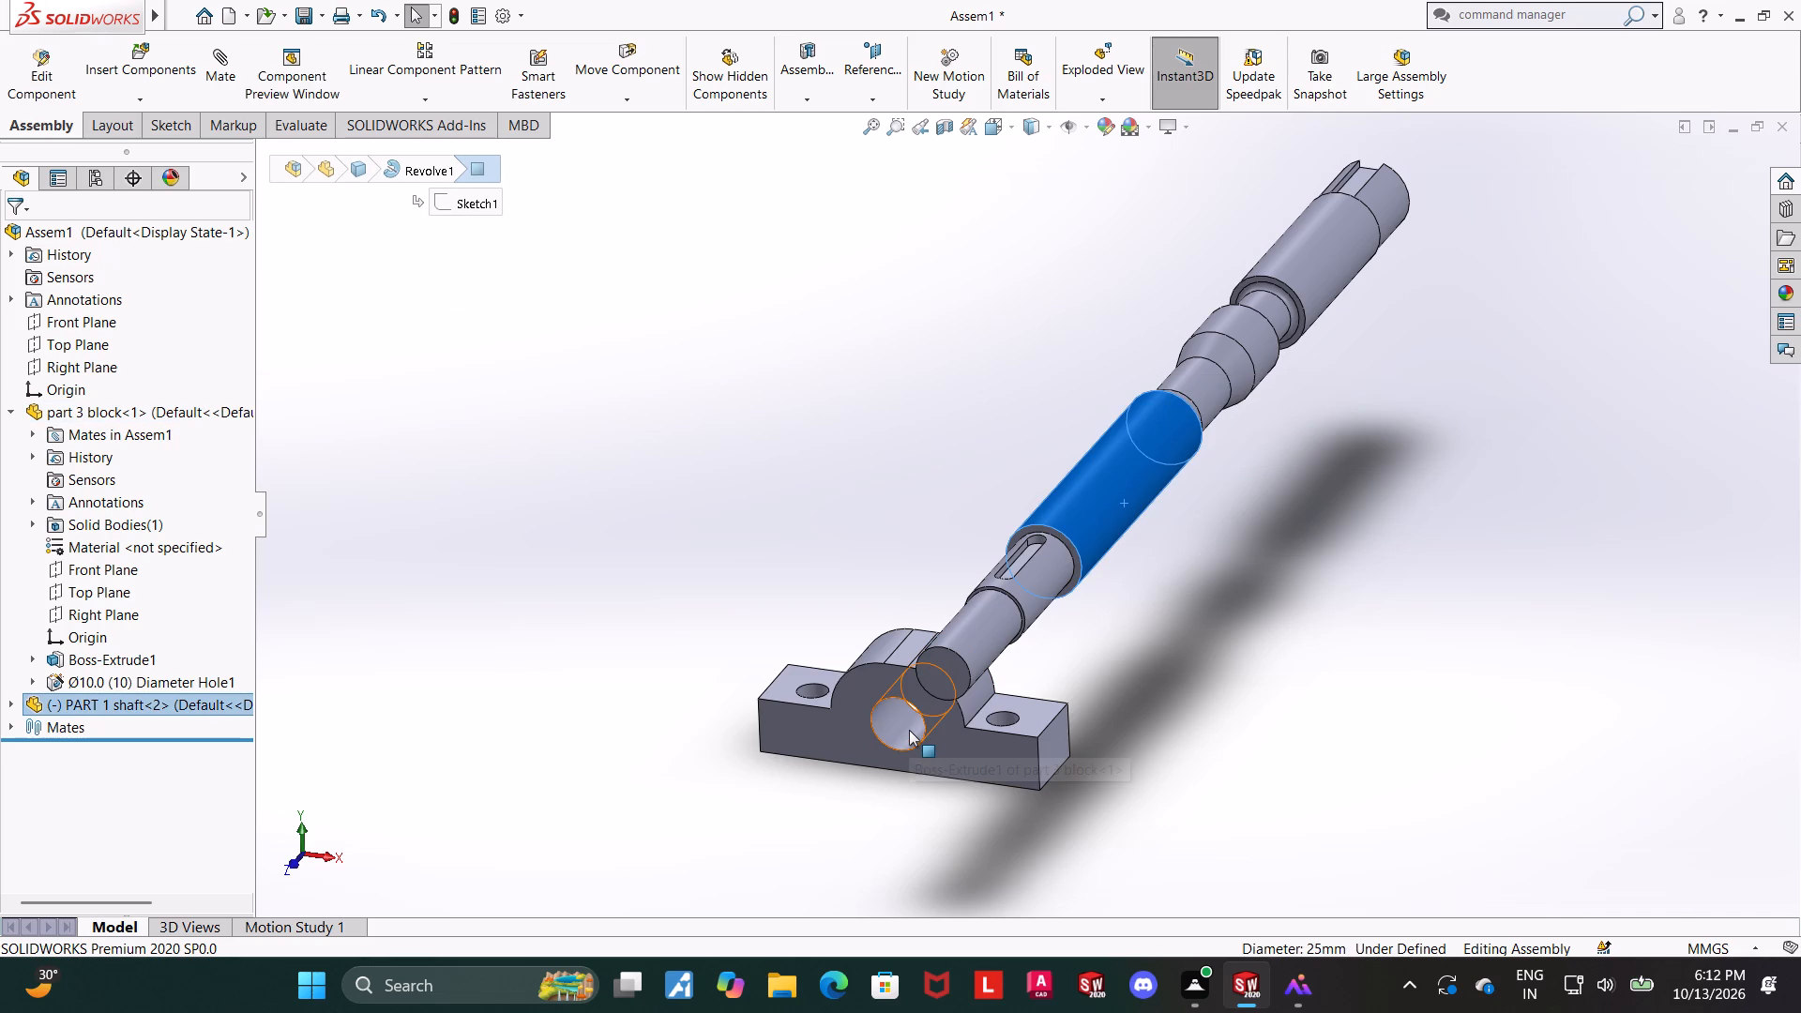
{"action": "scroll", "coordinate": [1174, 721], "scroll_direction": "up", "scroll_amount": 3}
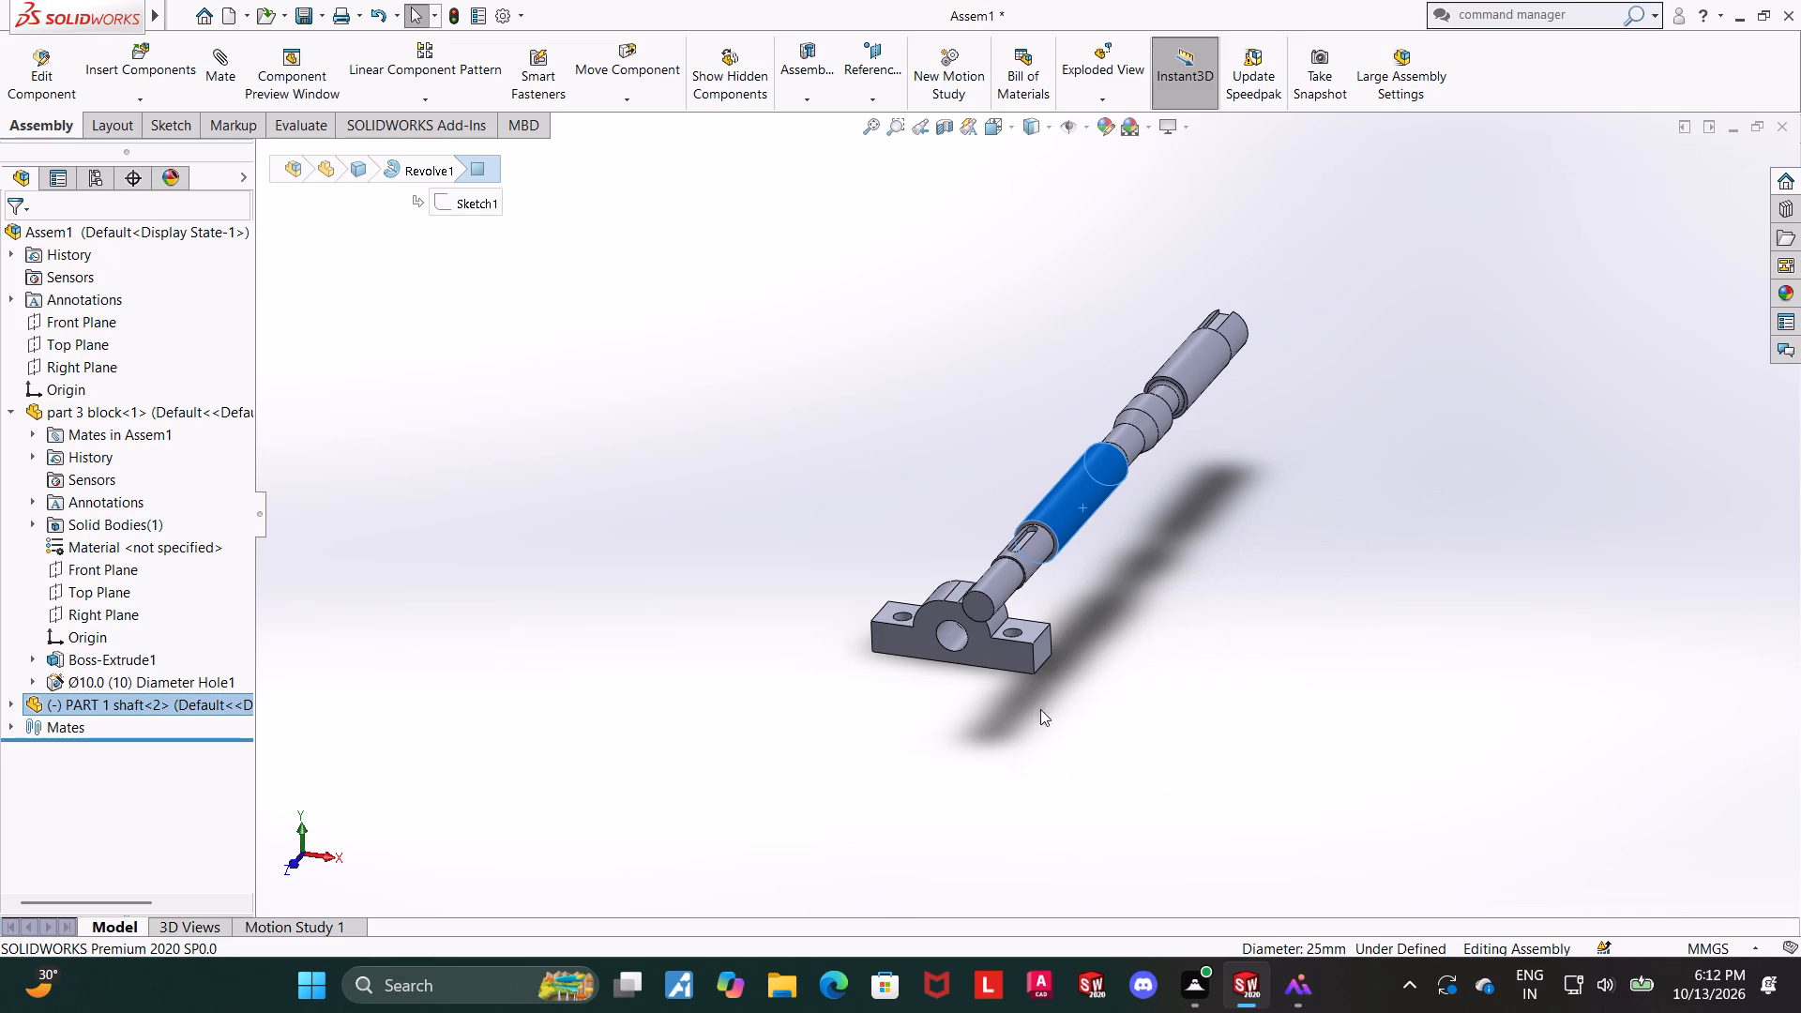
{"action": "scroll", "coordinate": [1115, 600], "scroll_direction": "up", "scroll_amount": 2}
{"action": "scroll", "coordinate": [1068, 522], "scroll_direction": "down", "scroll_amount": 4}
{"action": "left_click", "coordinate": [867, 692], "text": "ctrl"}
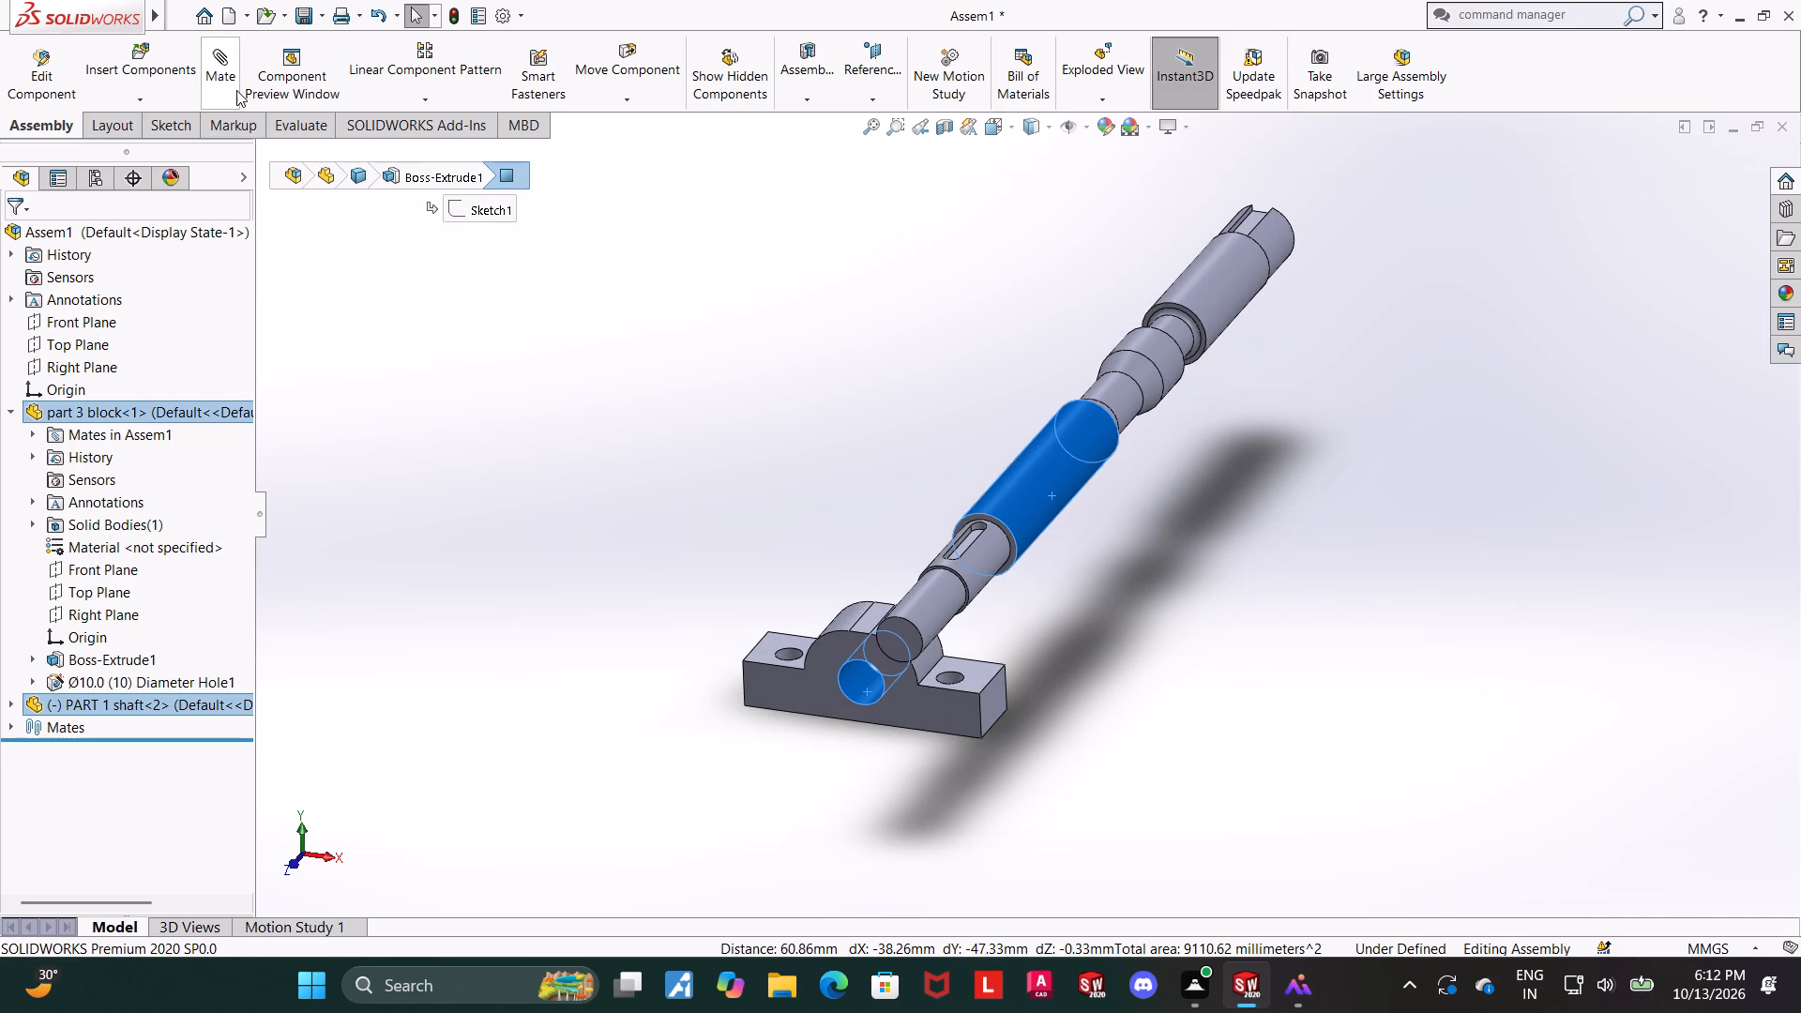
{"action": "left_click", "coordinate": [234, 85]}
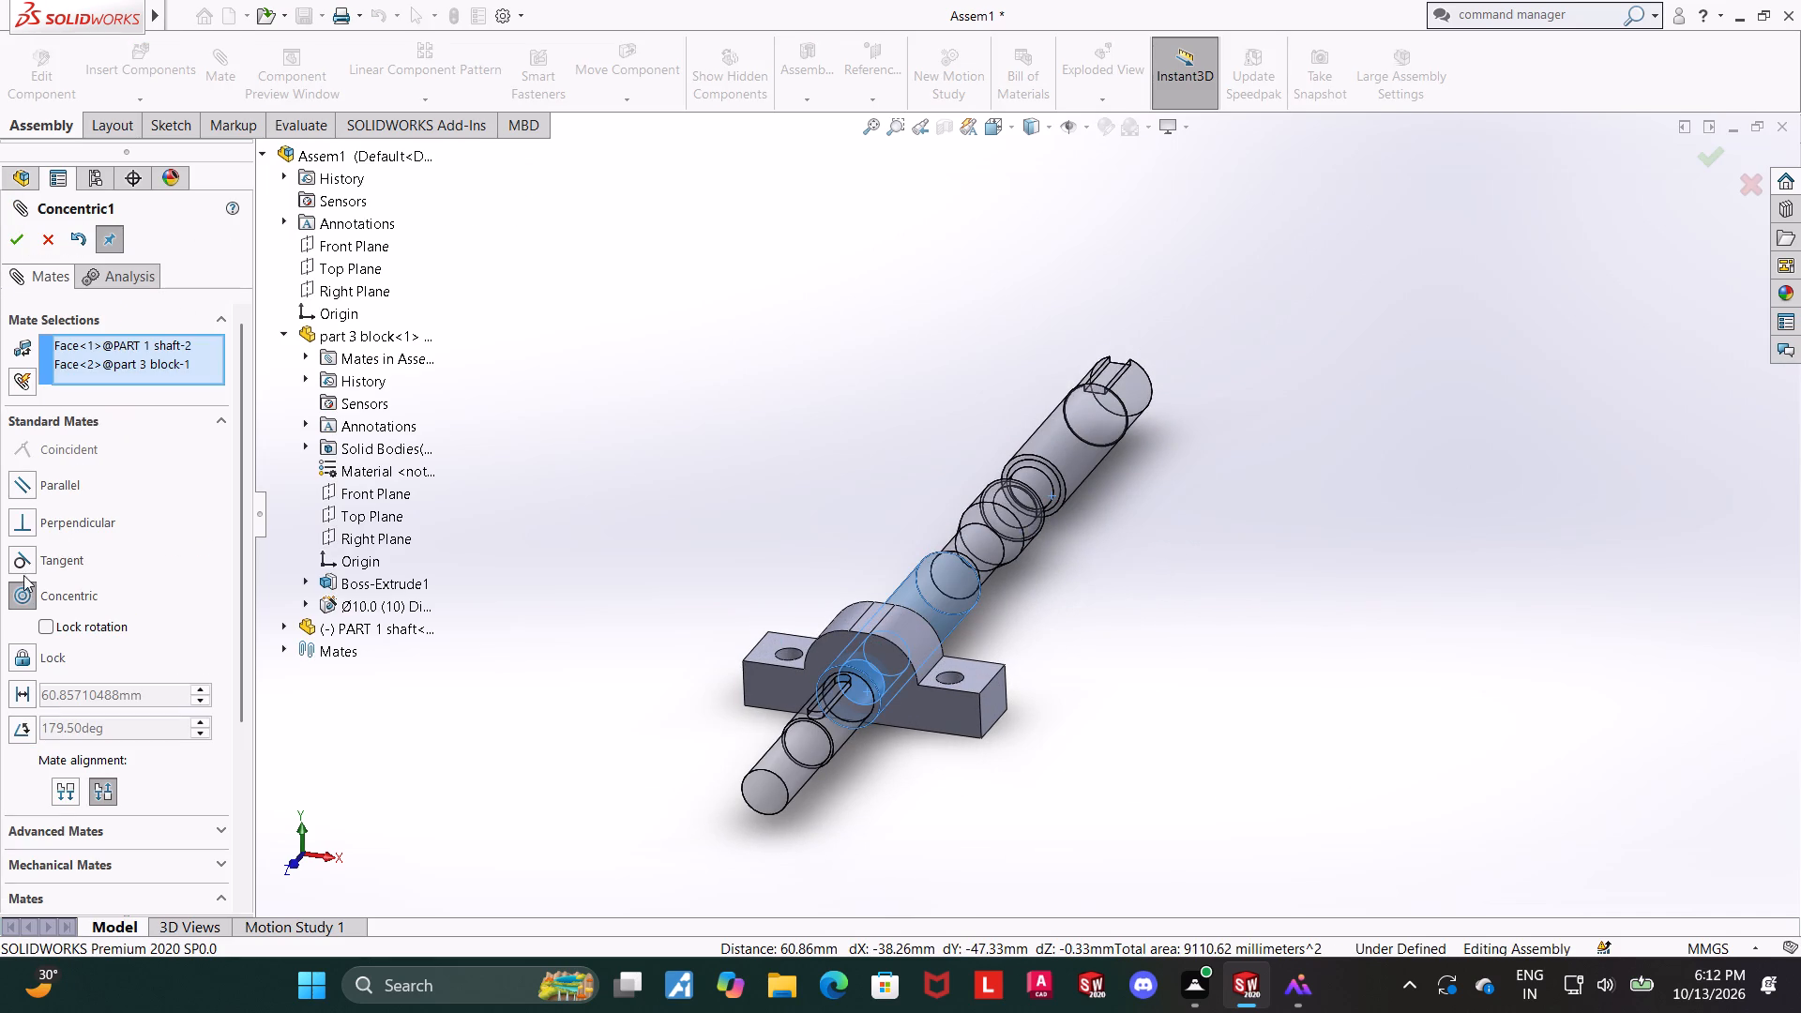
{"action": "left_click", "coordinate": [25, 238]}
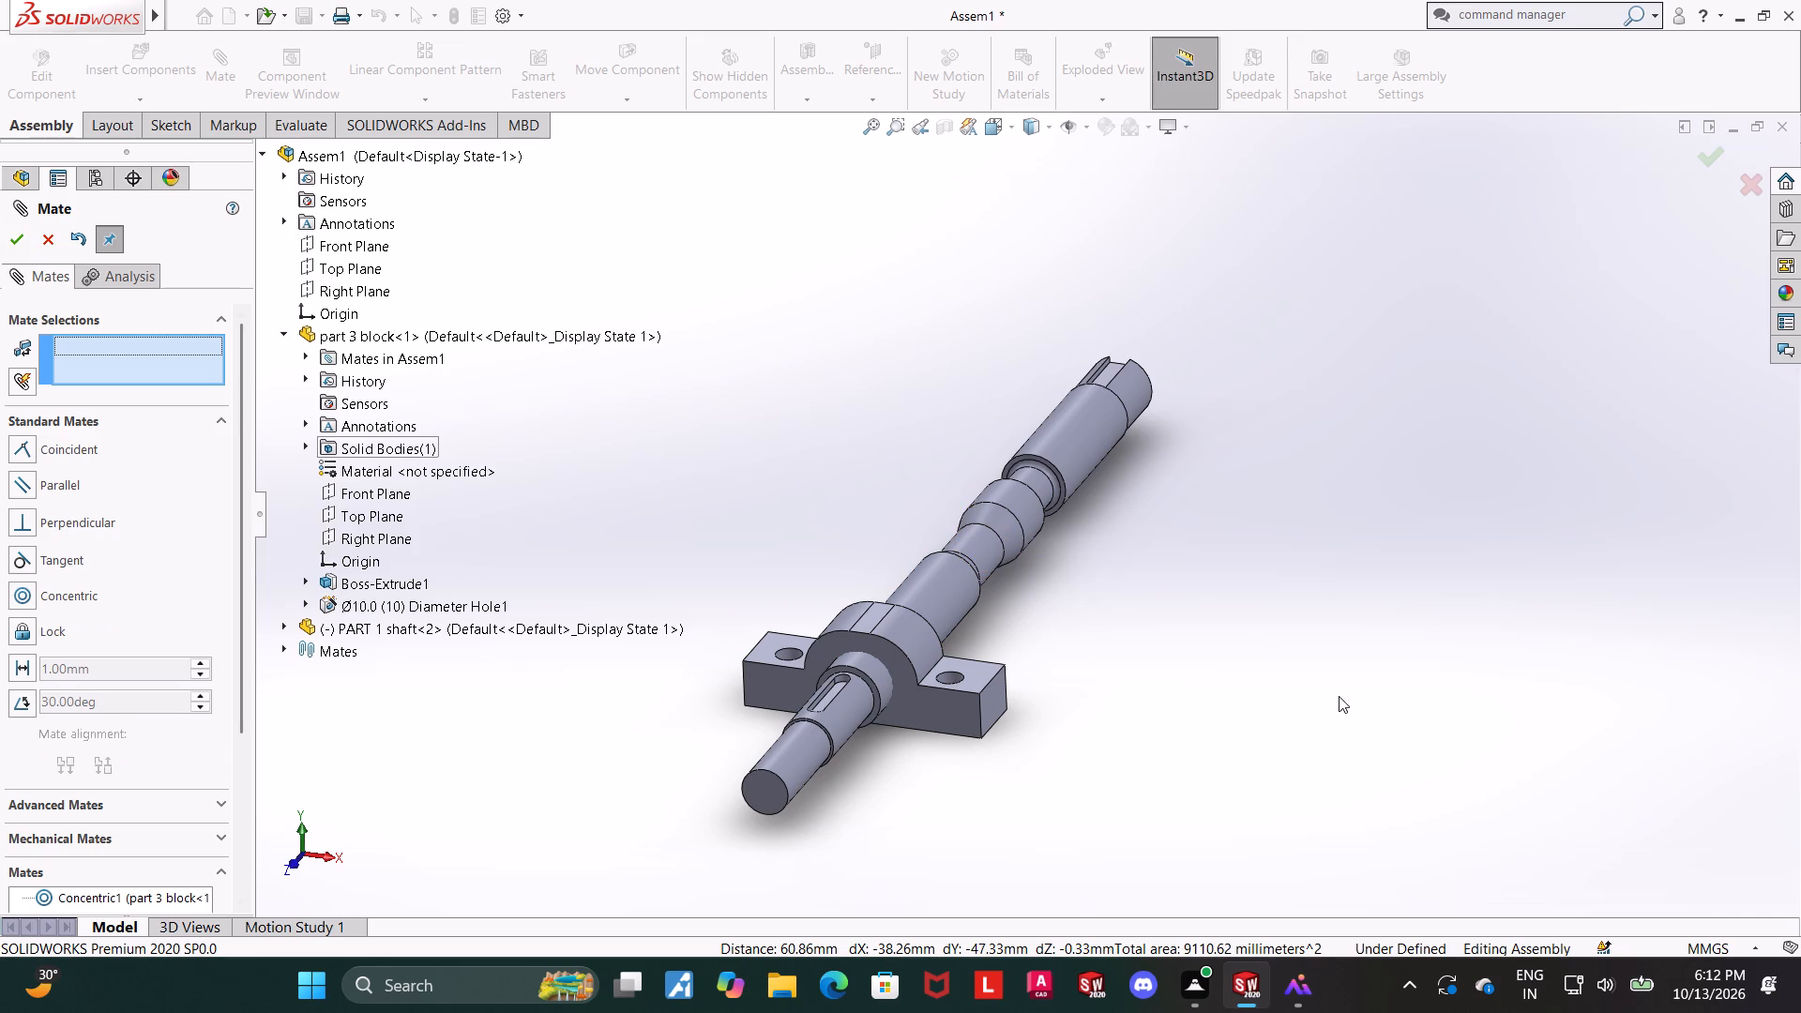
Add a 15 mm distance mate between the shaft's small end face and the block's front face.
{"action": "scroll", "coordinate": [1339, 697], "scroll_direction": "up", "scroll_amount": 1}
{"action": "scroll", "coordinate": [1244, 802], "scroll_direction": "down", "scroll_amount": 2}
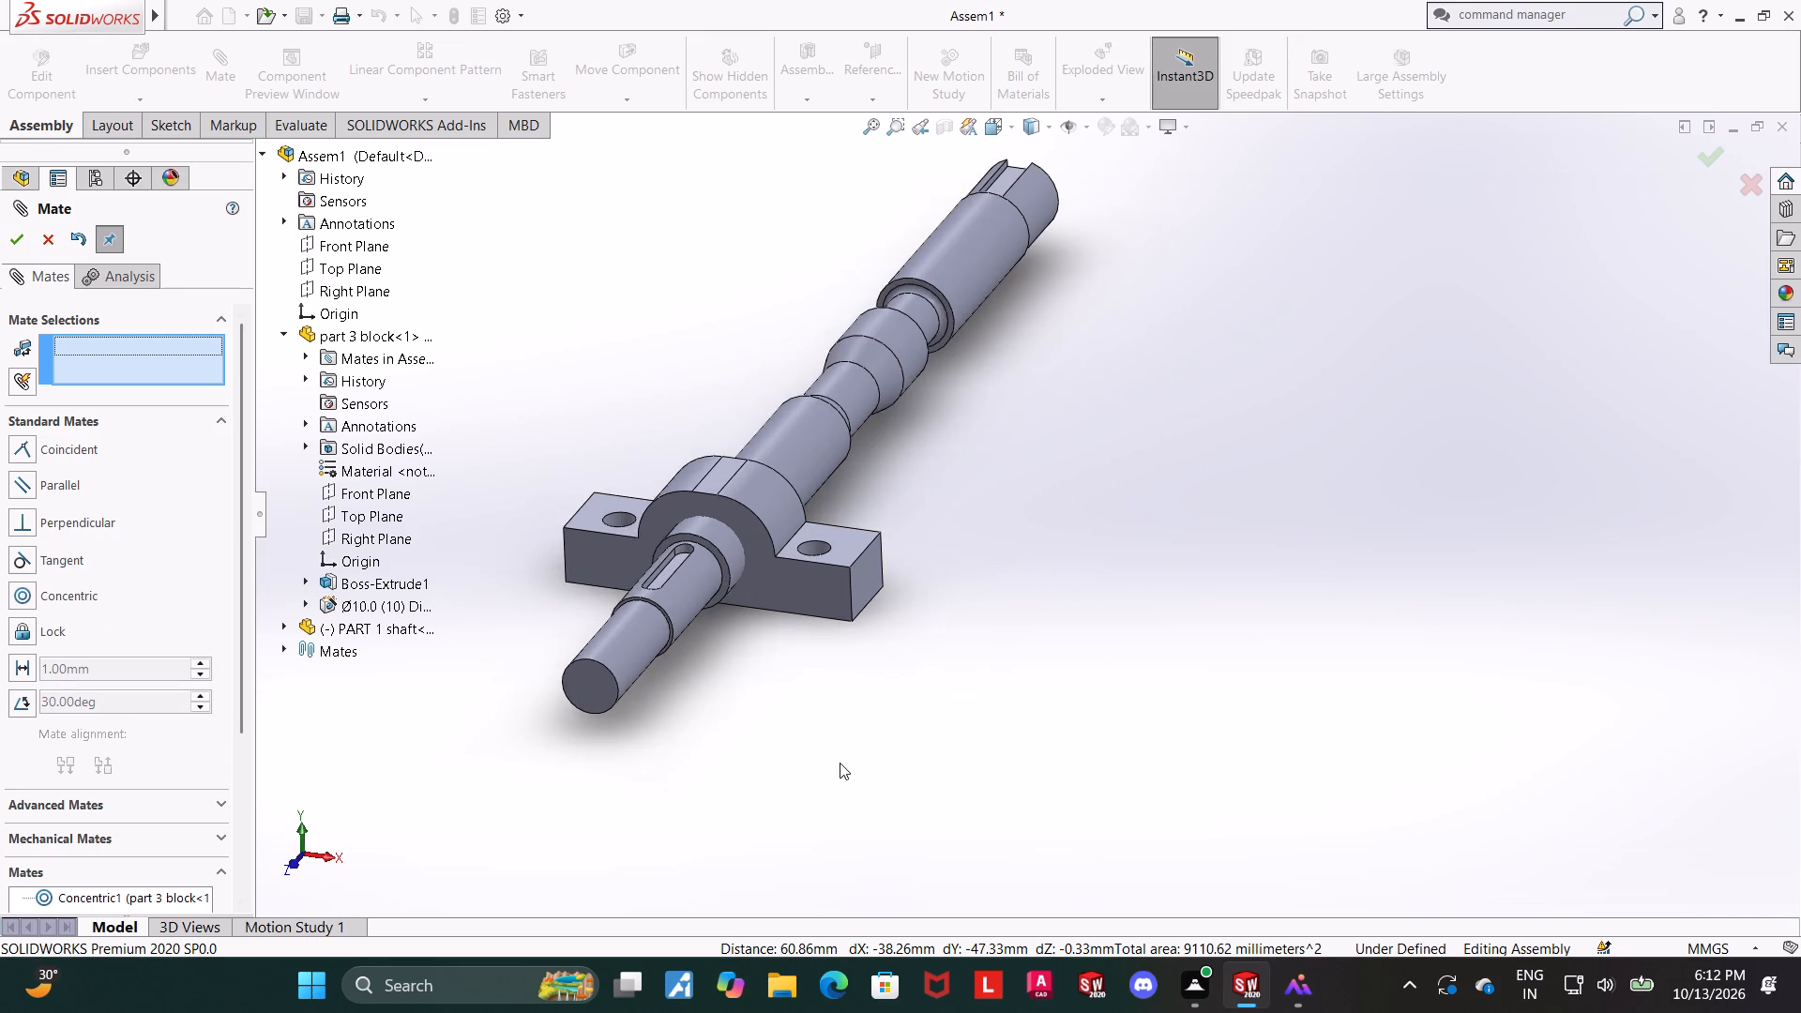
{"action": "scroll", "coordinate": [840, 763], "scroll_direction": "up", "scroll_amount": 3}
{"action": "scroll", "coordinate": [769, 646], "scroll_direction": "down", "scroll_amount": 3}
{"action": "scroll", "coordinate": [927, 620], "scroll_direction": "down", "scroll_amount": 3}
{"action": "scroll", "coordinate": [881, 599], "scroll_direction": "up", "scroll_amount": 3}
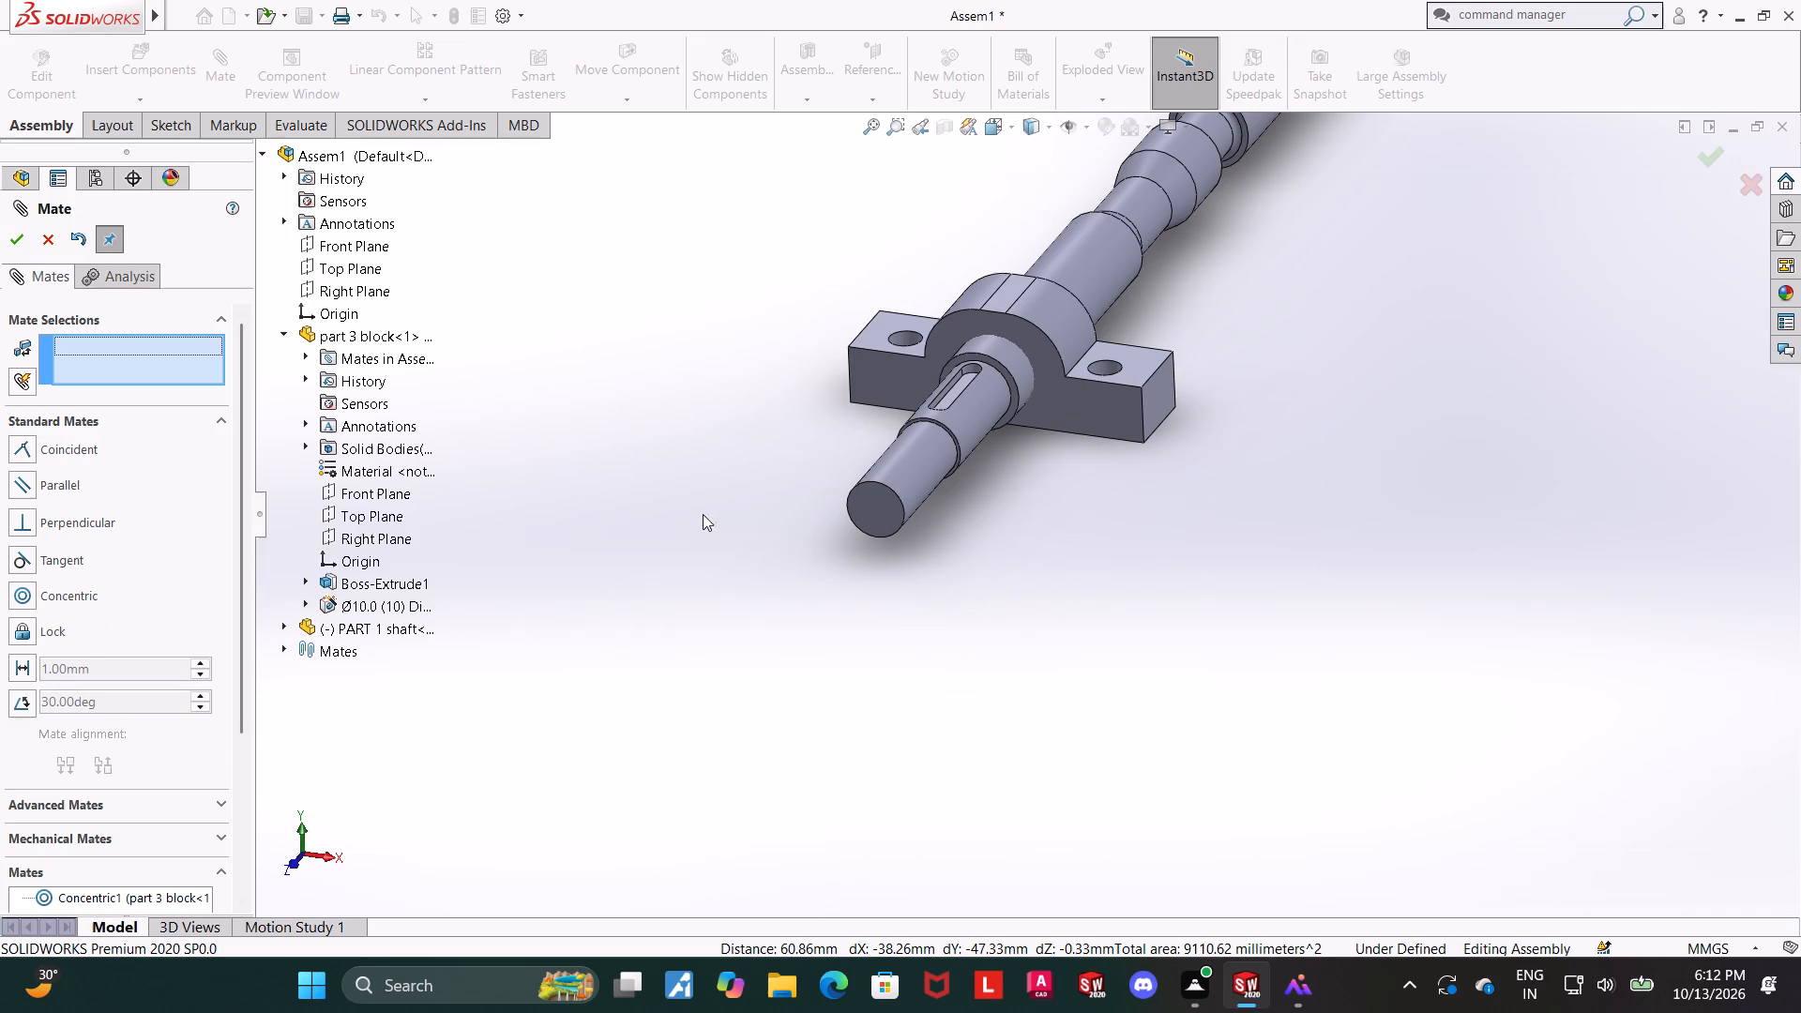
{"action": "left_click", "coordinate": [25, 660]}
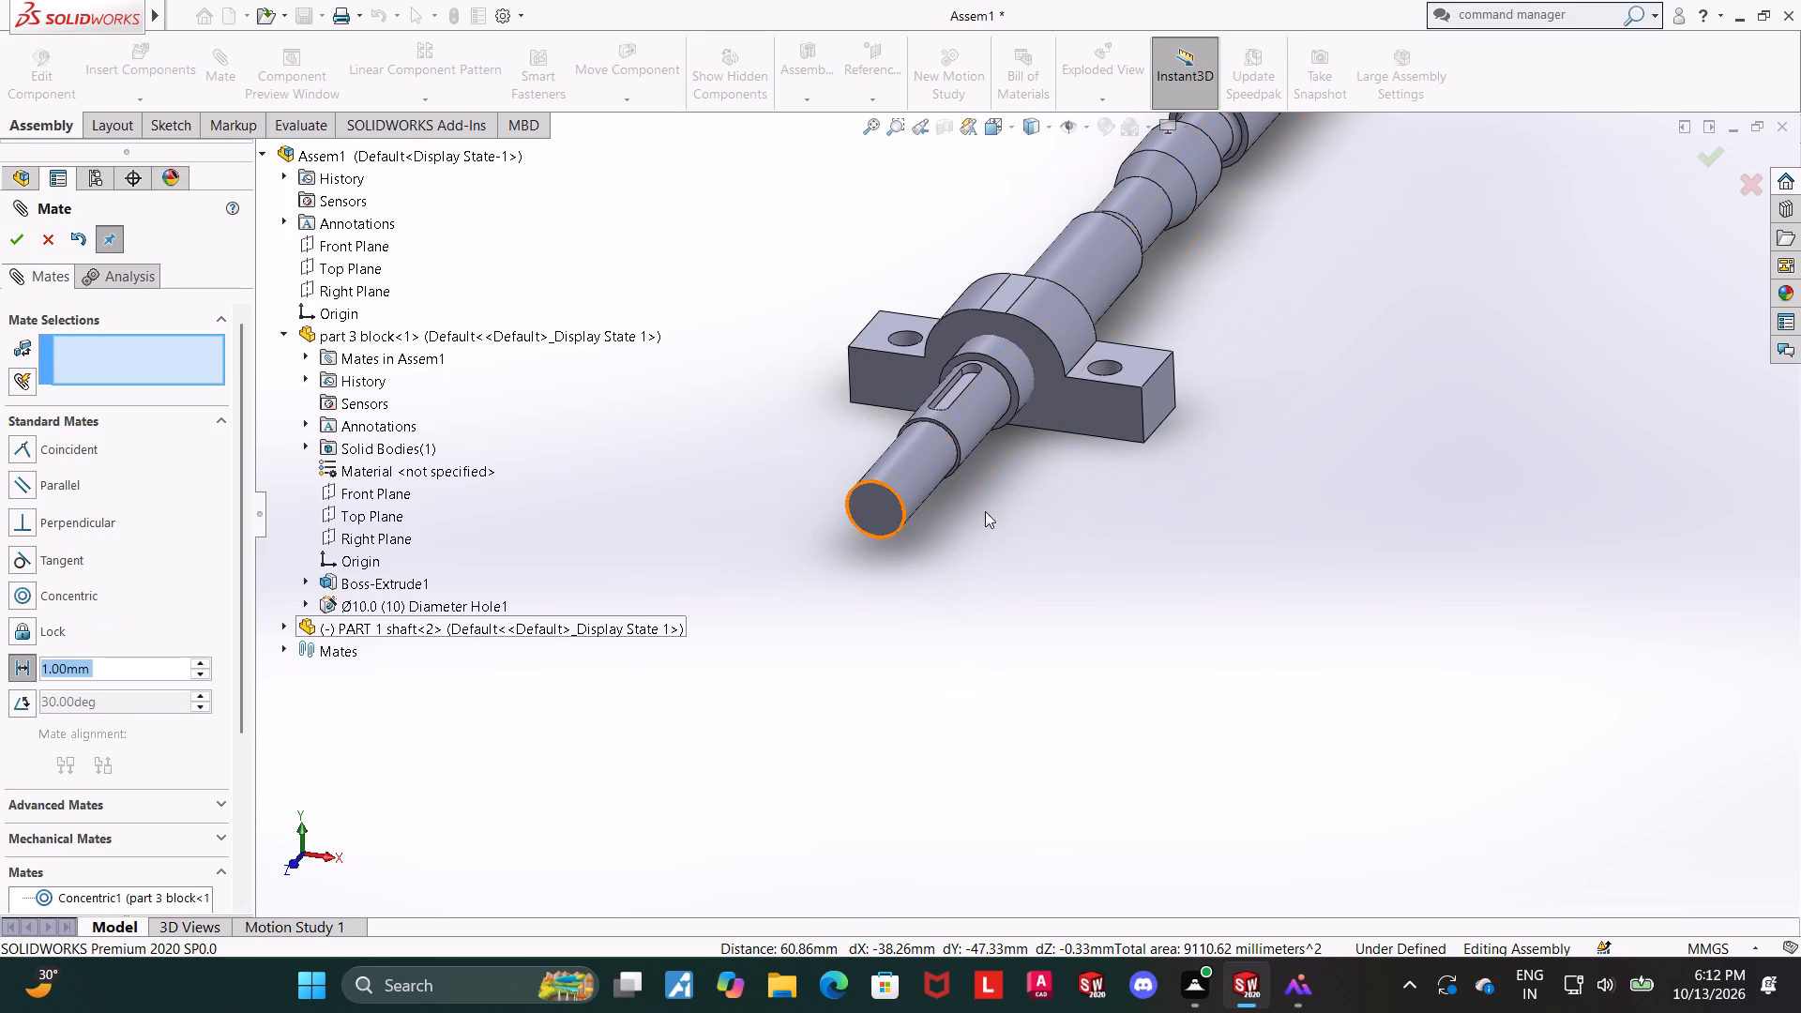
{"action": "left_click", "coordinate": [870, 506], "text": "ctrl"}
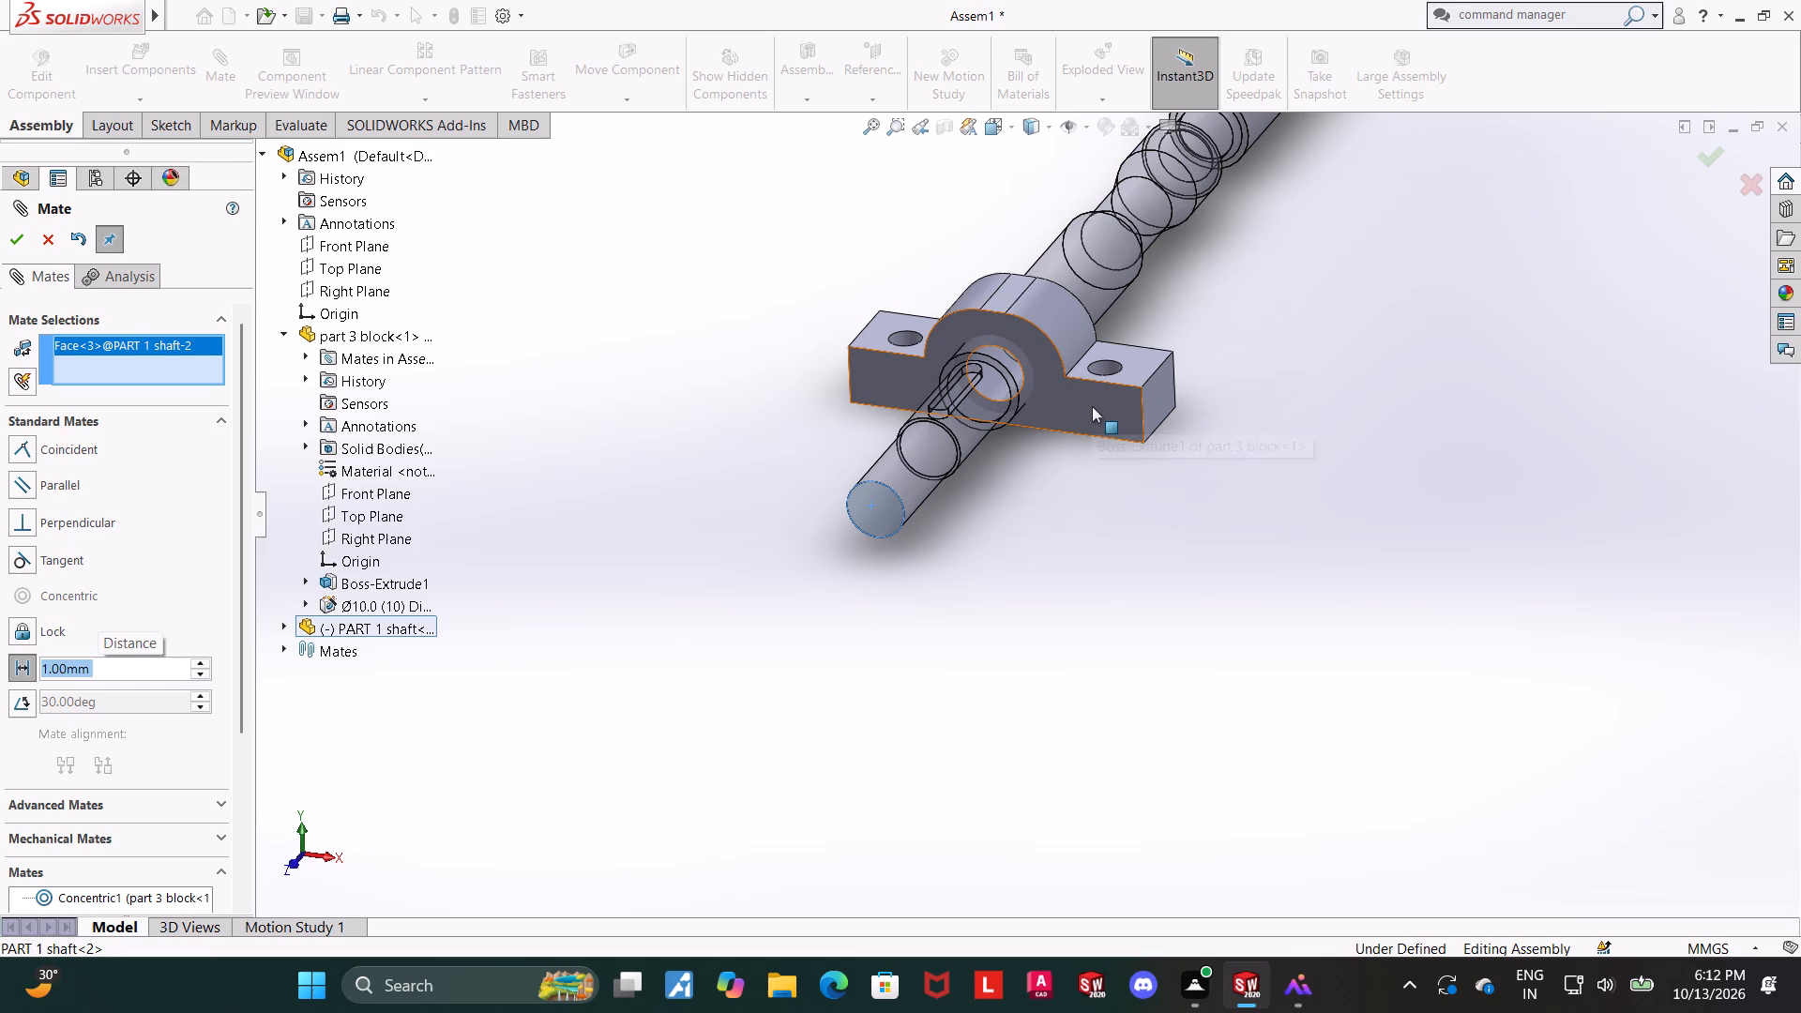
{"action": "left_click", "coordinate": [1092, 406], "text": "ctrl"}
{"action": "key", "text": "1"}
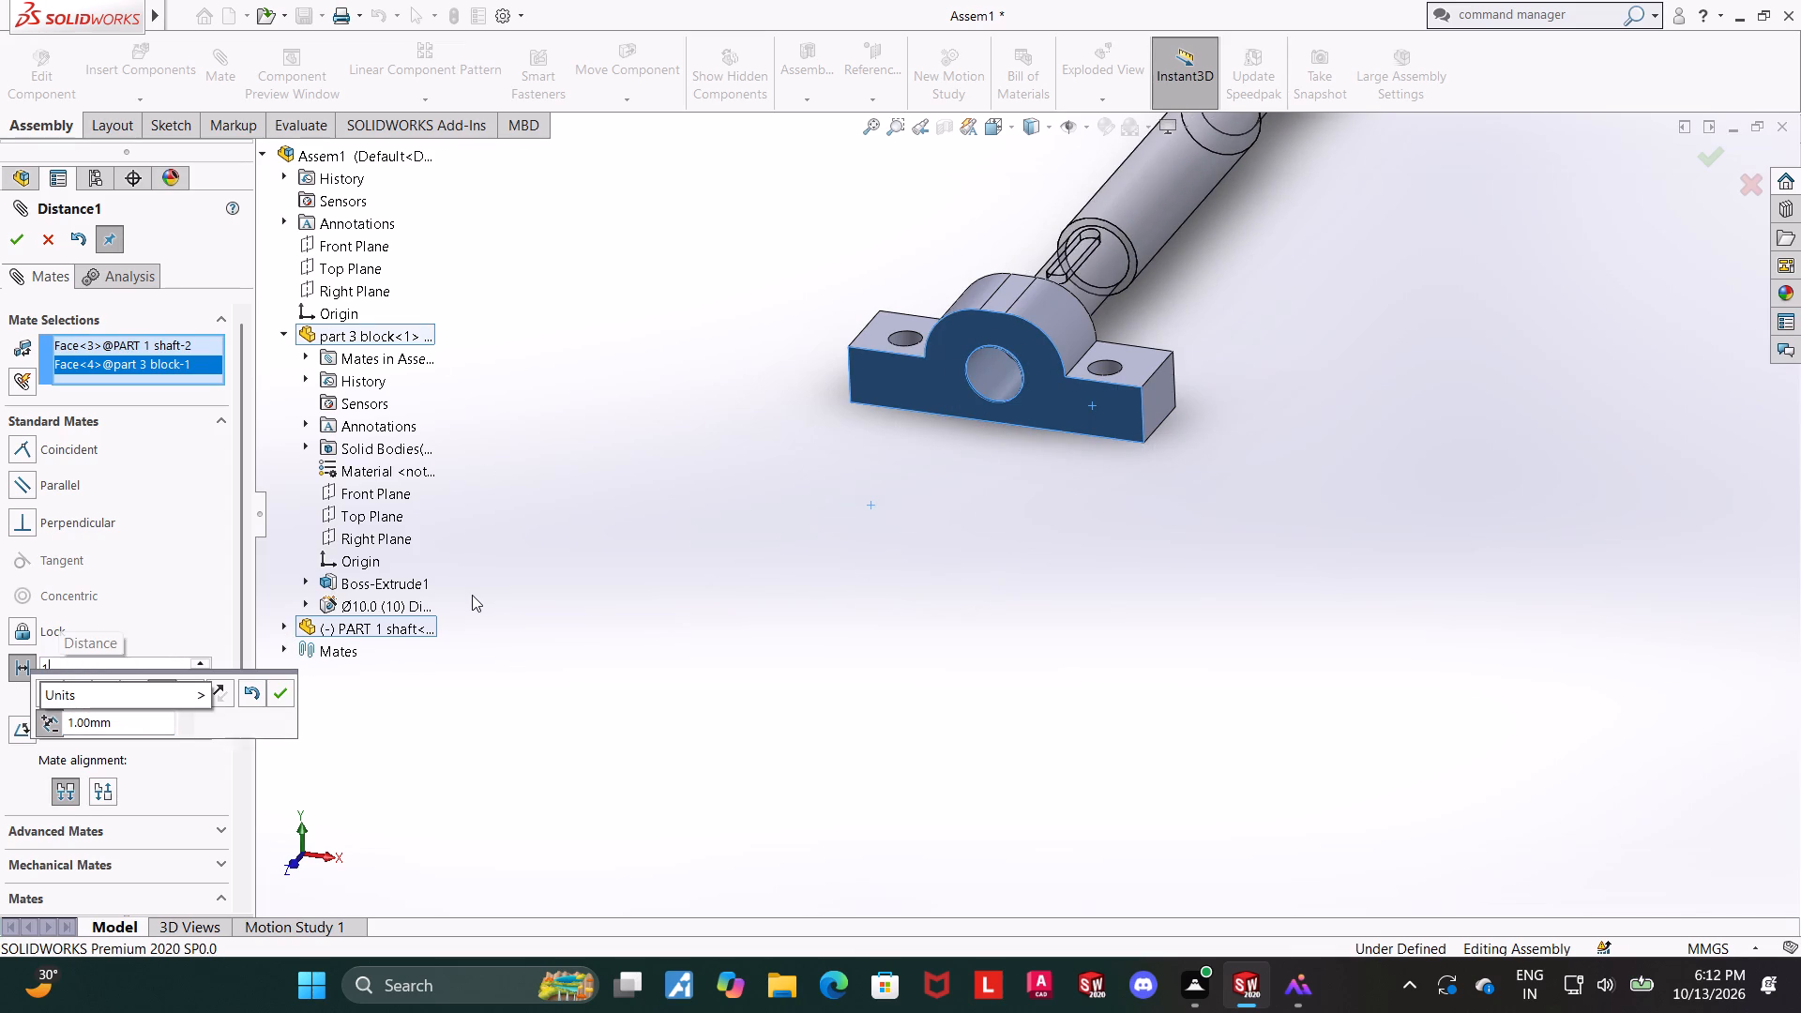
{"action": "key", "text": "5"}
{"action": "key", "text": "Return"}
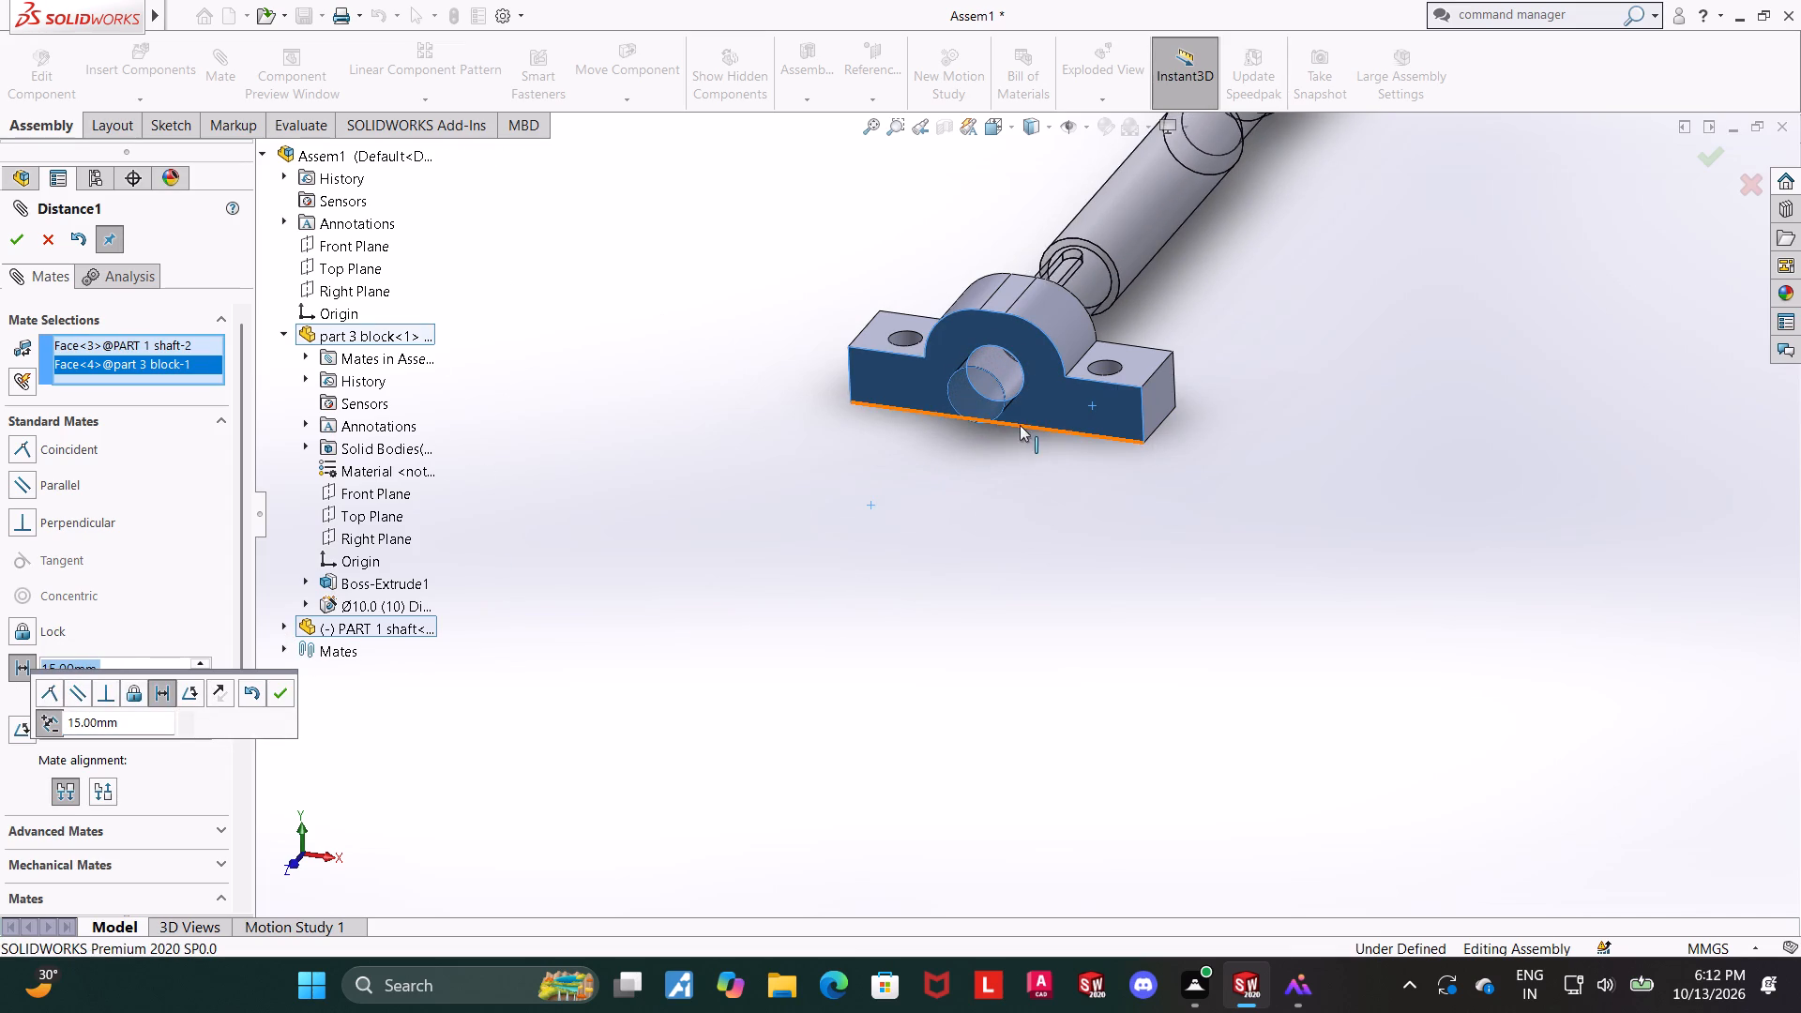
{"action": "left_click", "coordinate": [18, 233]}
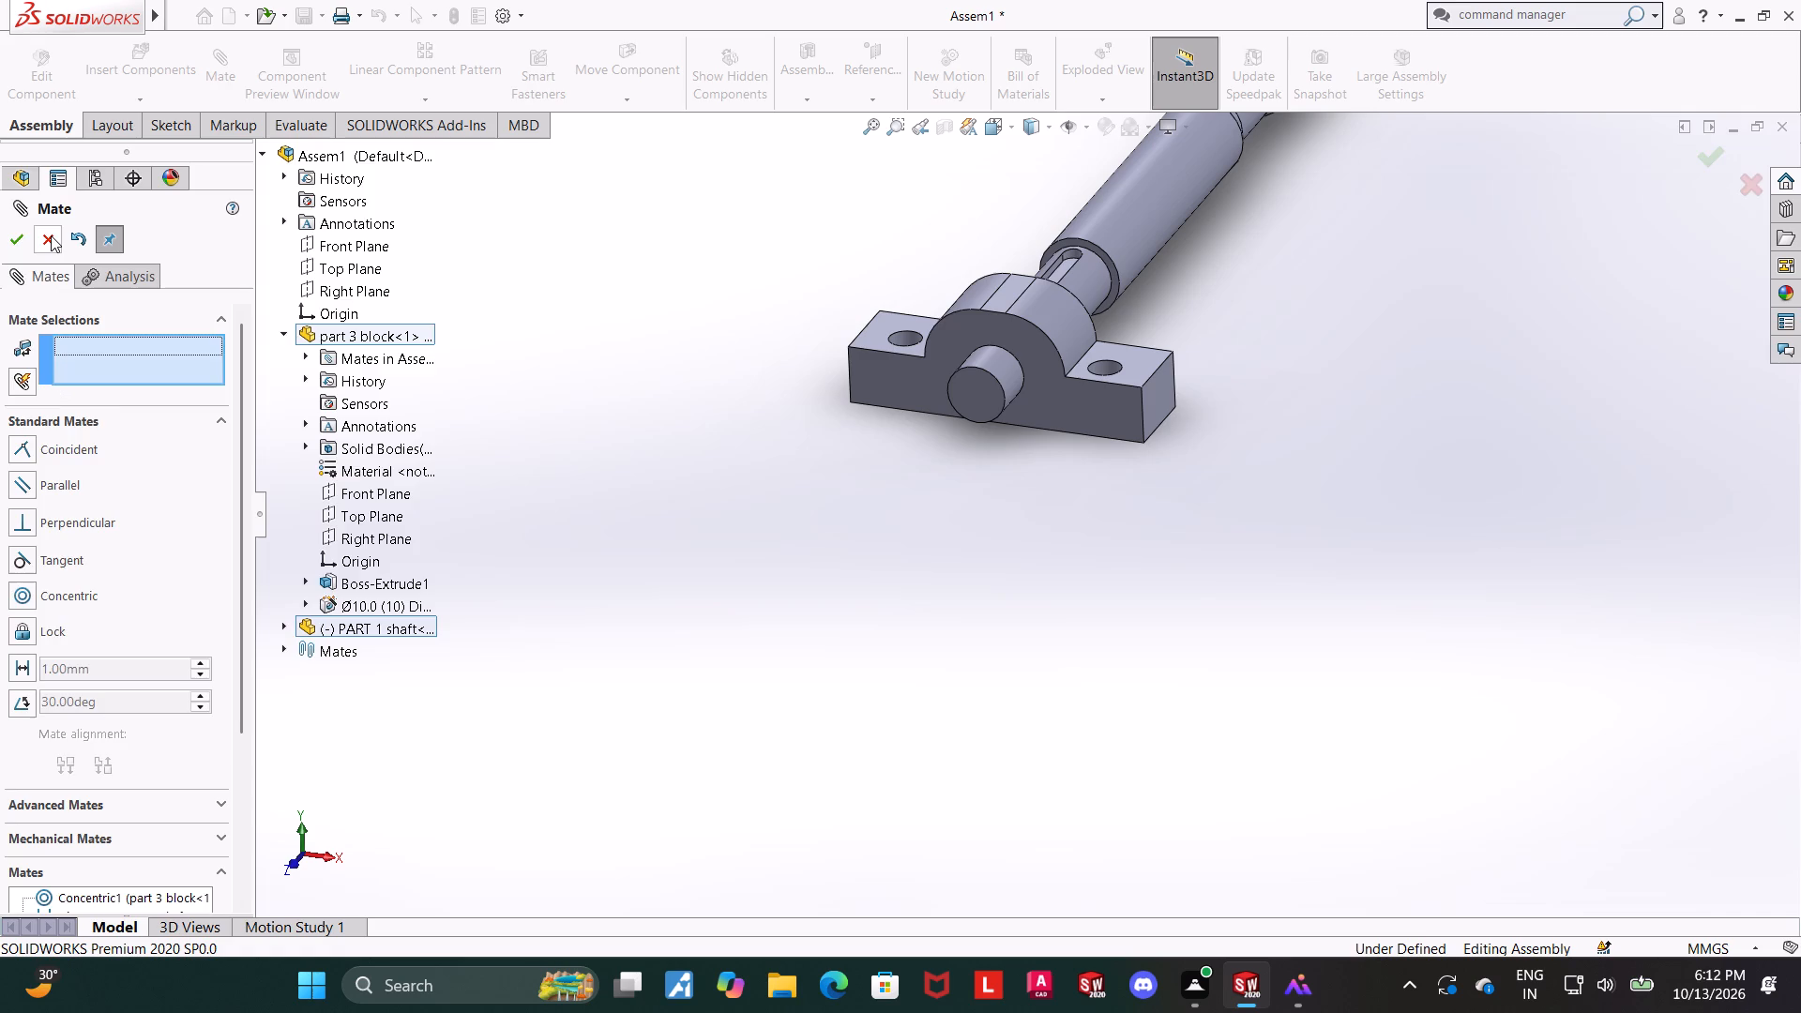
{"action": "left_click", "coordinate": [51, 235]}
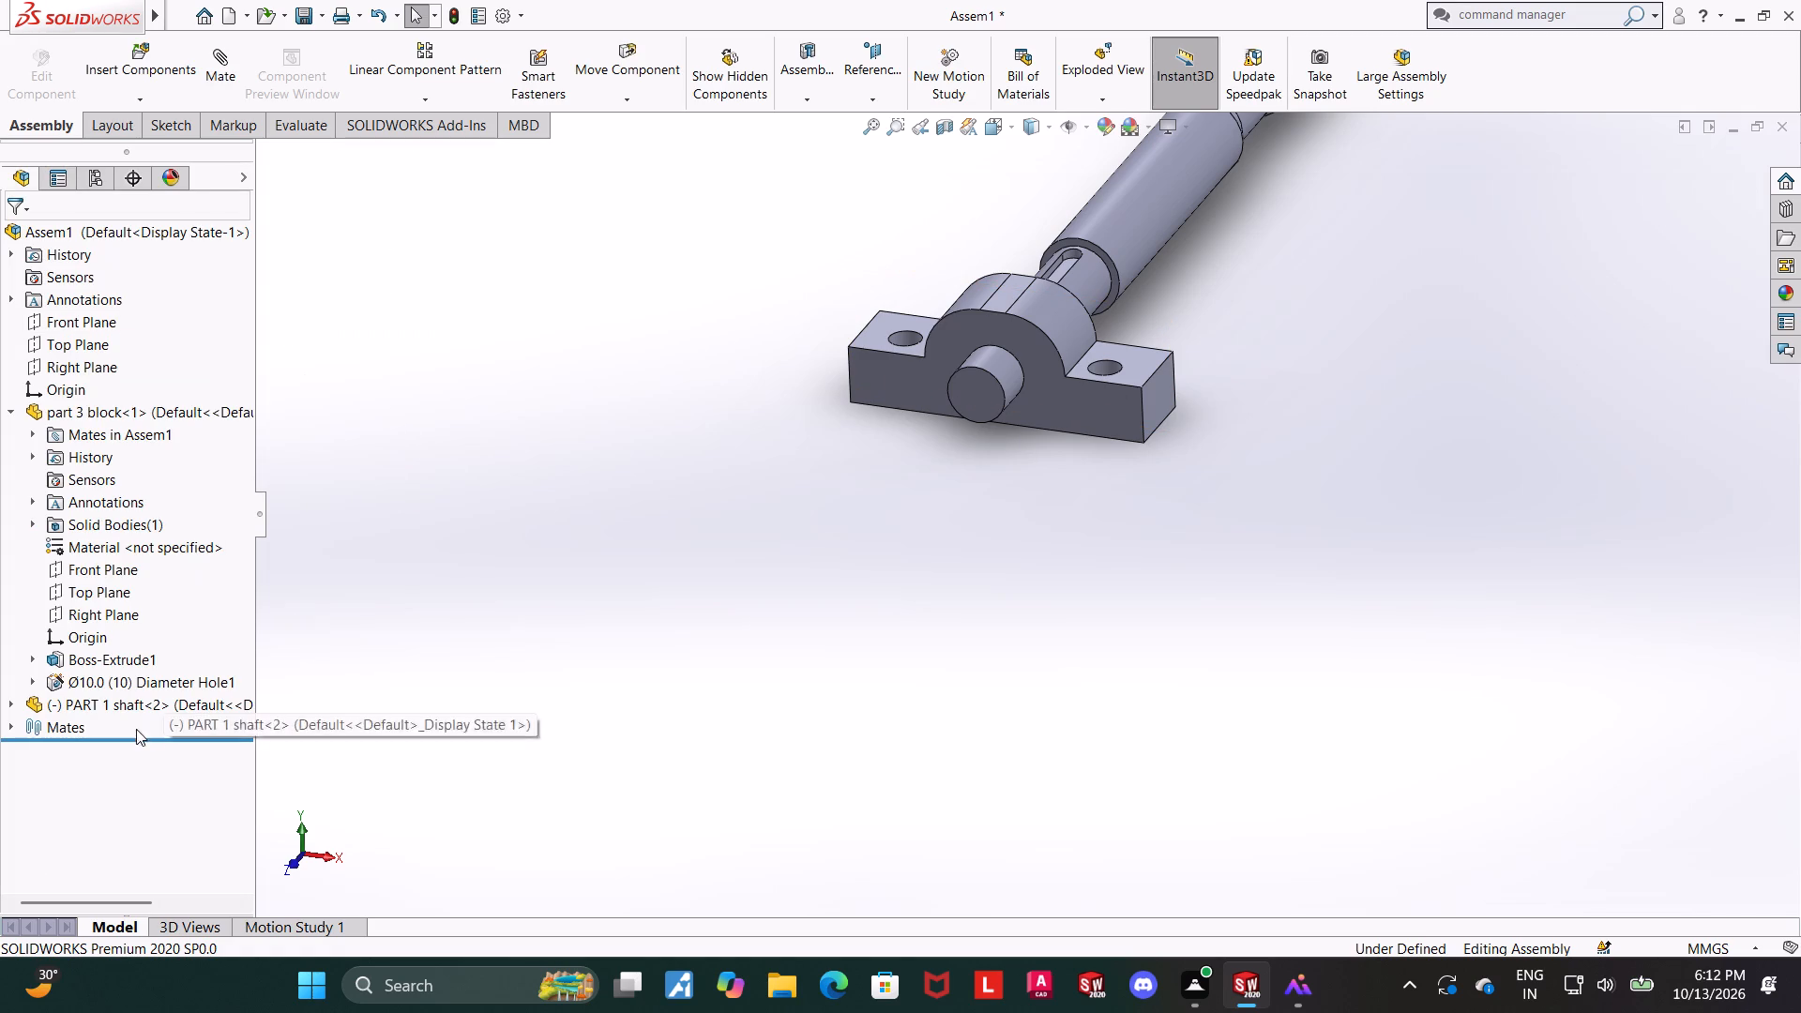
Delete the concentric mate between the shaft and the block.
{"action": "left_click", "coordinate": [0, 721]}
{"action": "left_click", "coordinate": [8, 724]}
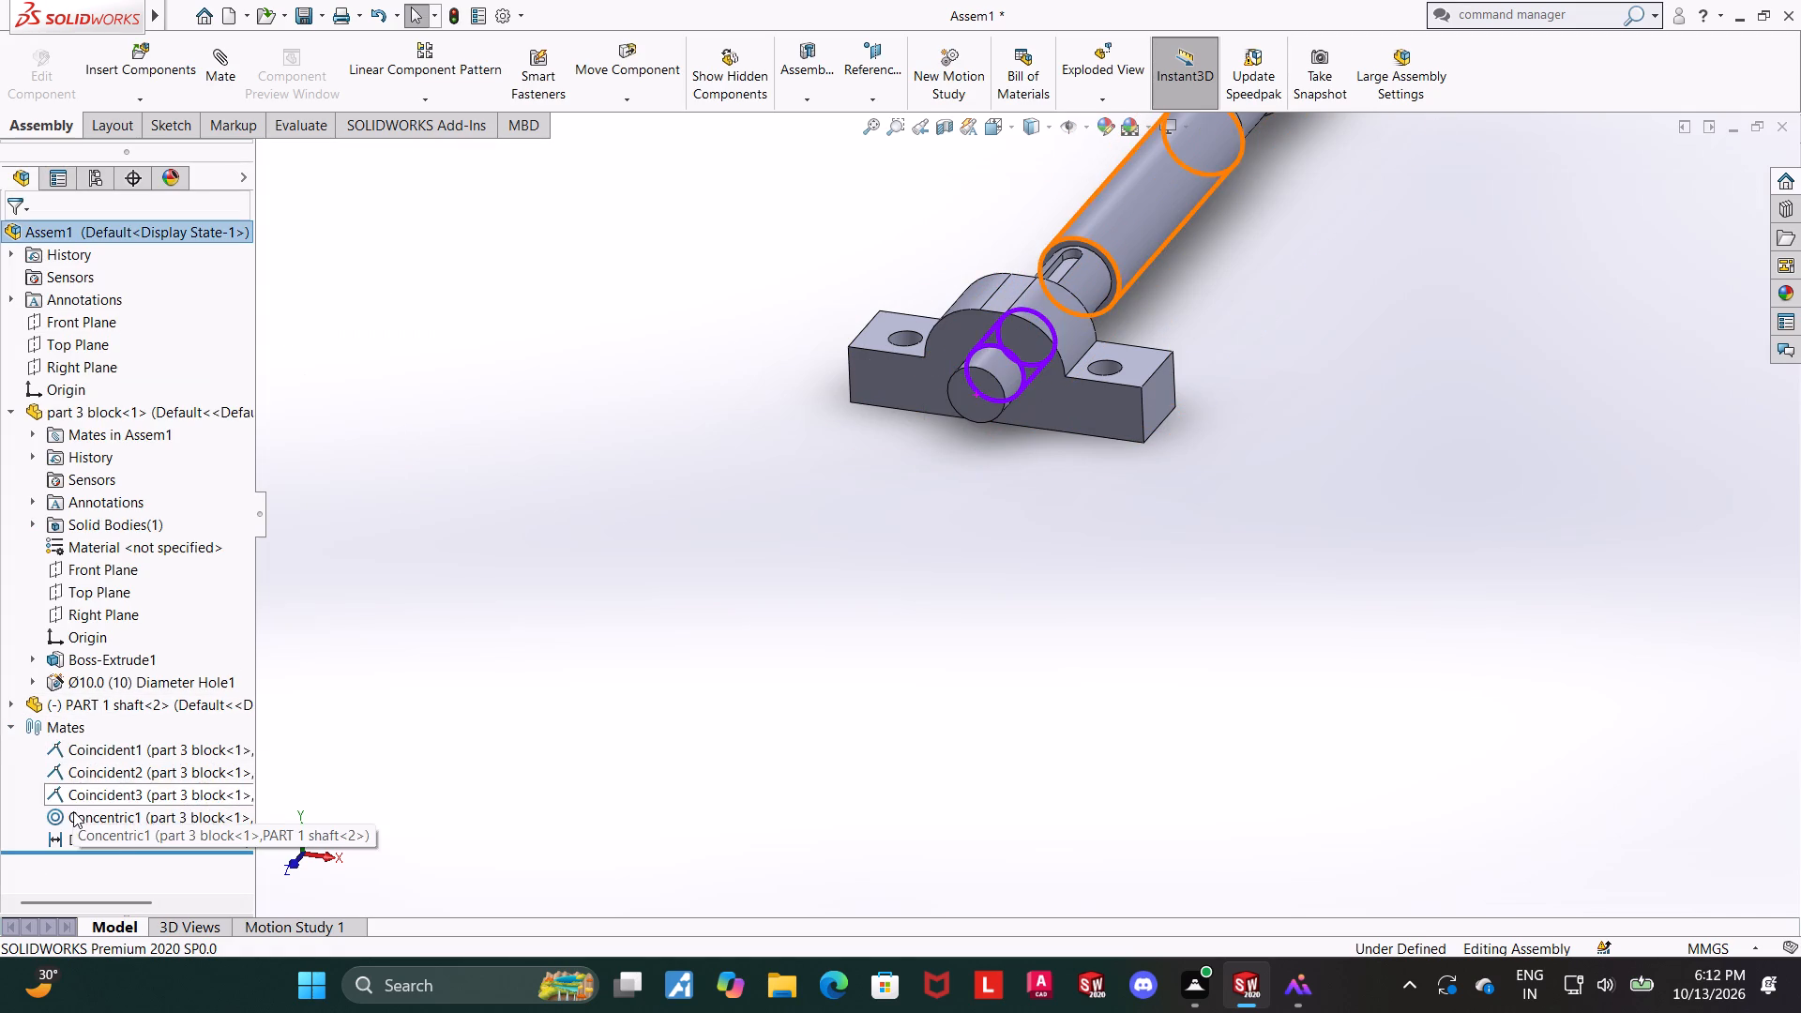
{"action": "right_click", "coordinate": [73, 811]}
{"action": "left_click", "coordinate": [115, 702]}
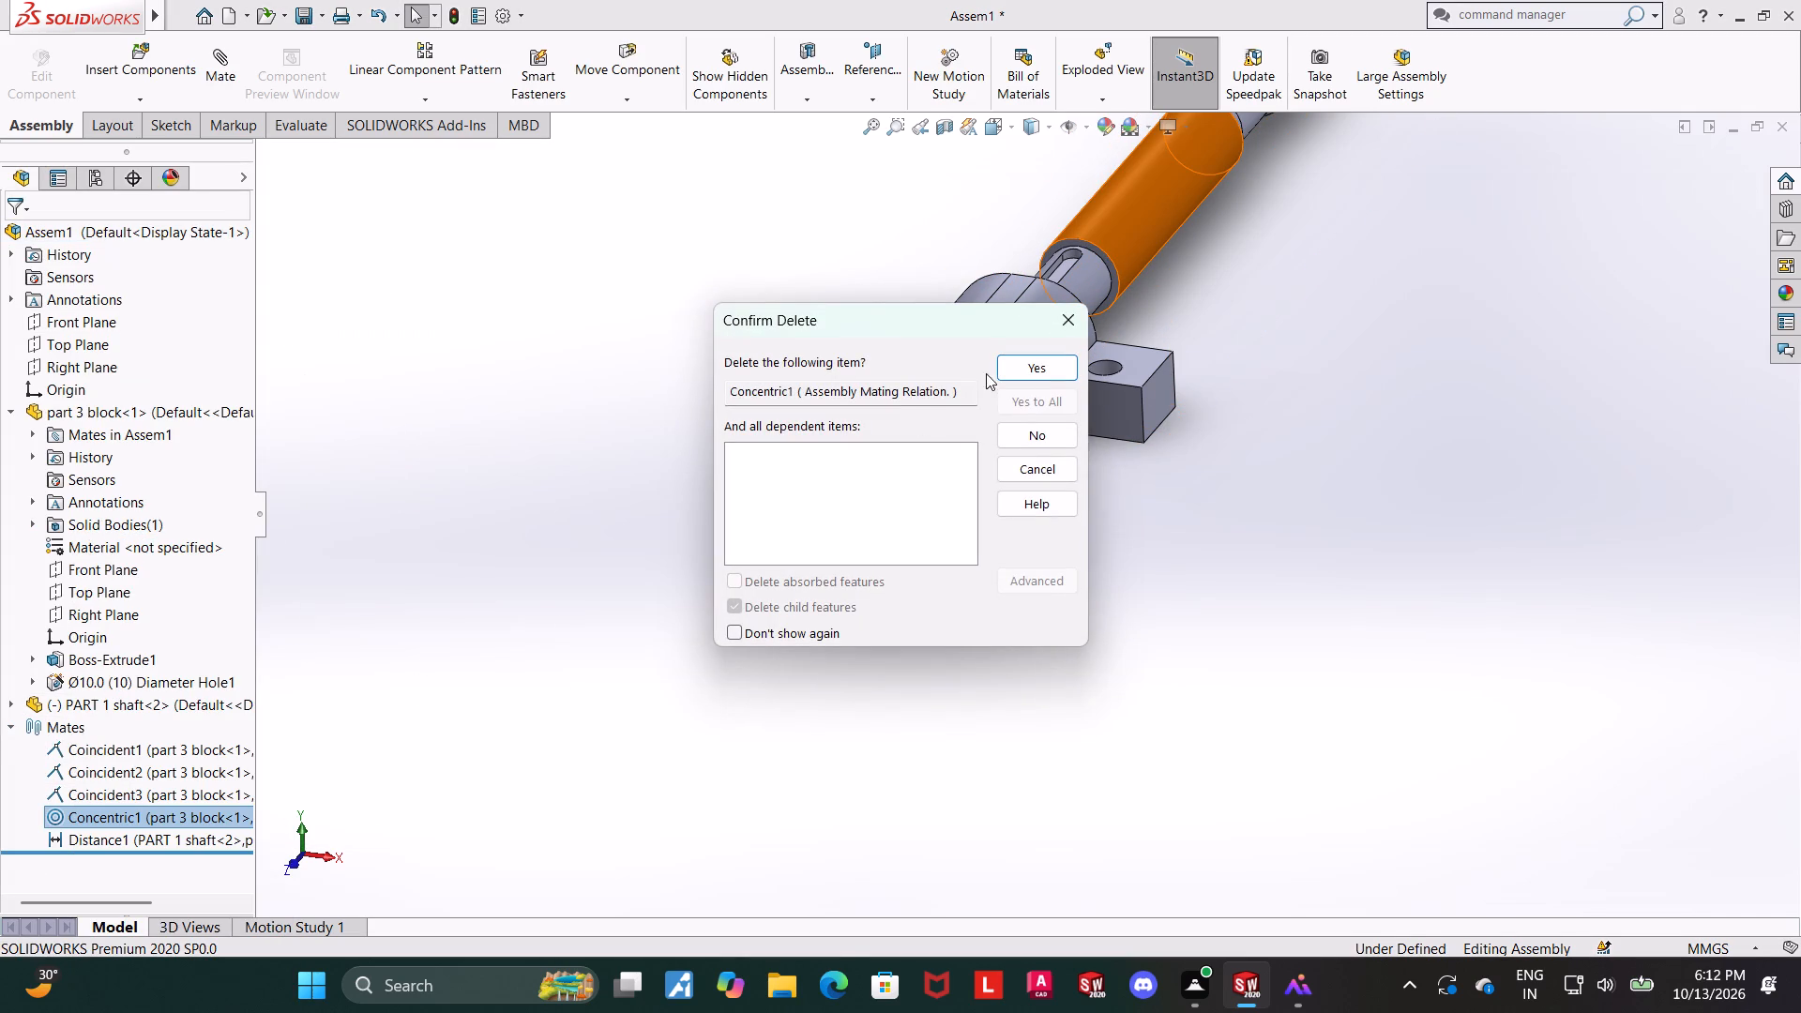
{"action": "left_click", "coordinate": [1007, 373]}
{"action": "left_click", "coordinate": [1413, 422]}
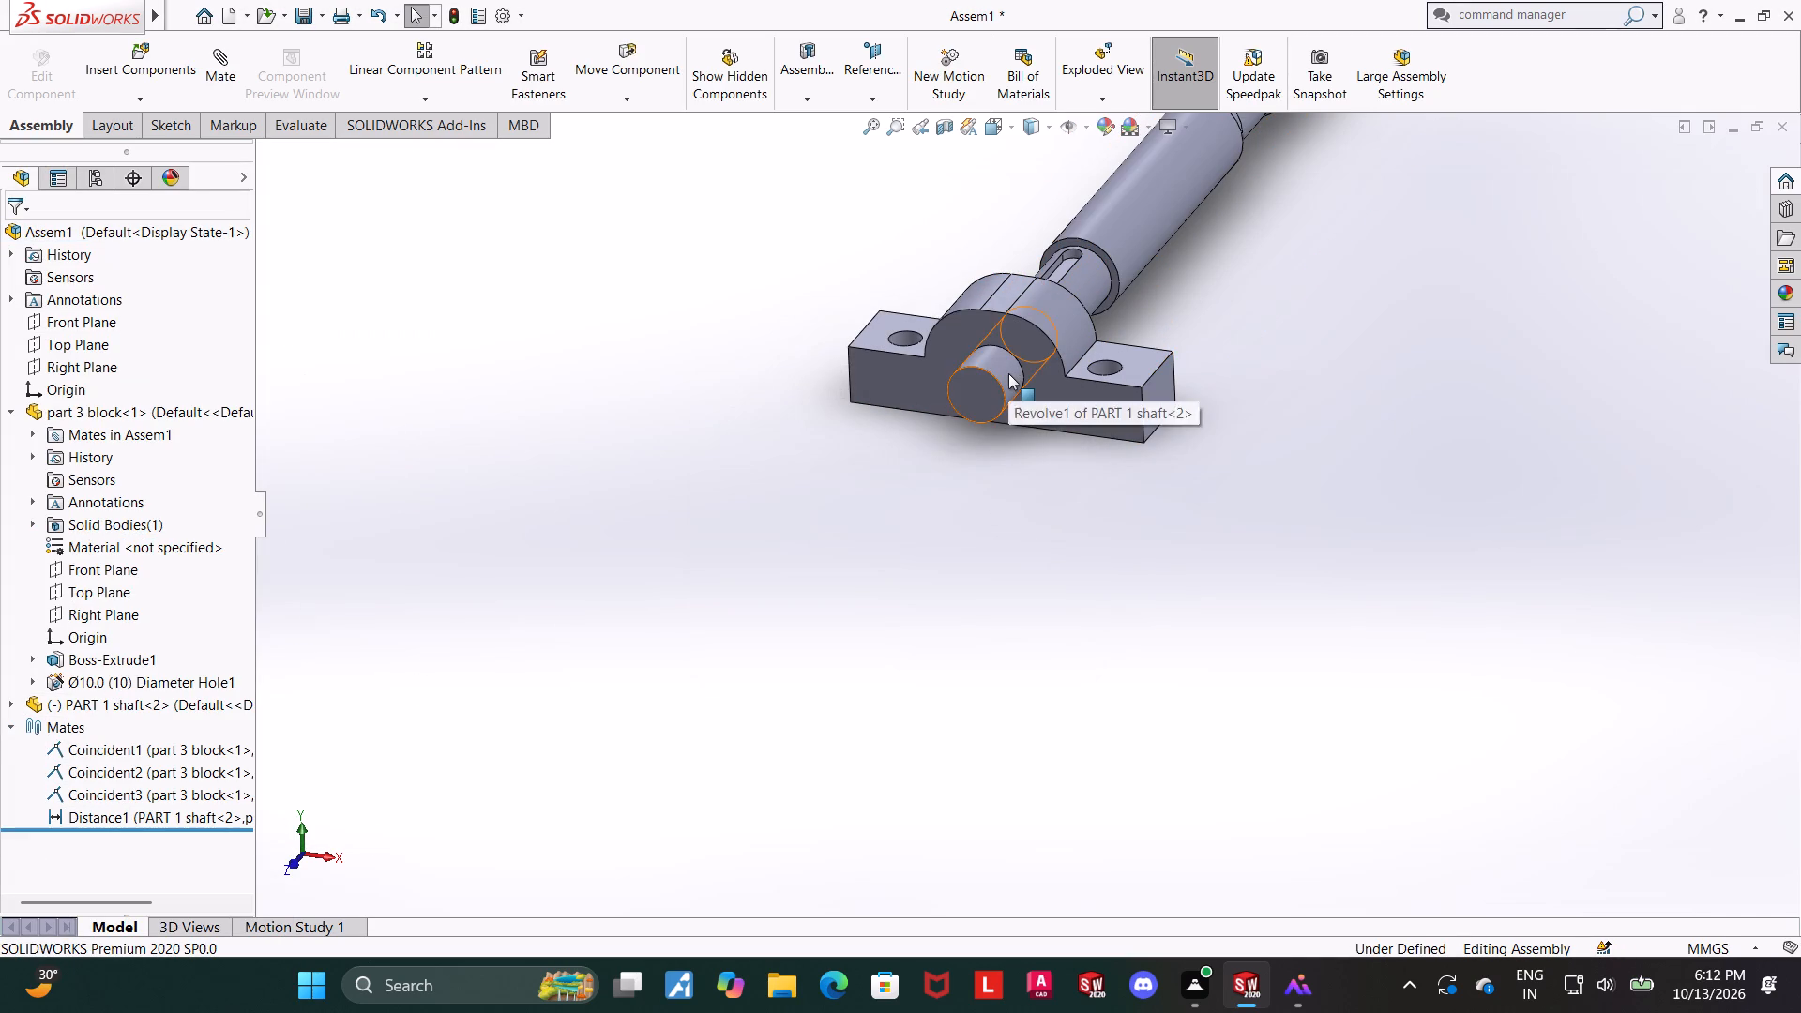
Pull the shaft aside from the block and mate its 18 mm diameter end section concentric with the block's bore.
{"action": "left_click_drag", "start_coordinate": [1008, 373], "coordinate": [800, 319]}
{"action": "left_click", "coordinate": [795, 436]}
{"action": "left_click", "coordinate": [807, 309]}
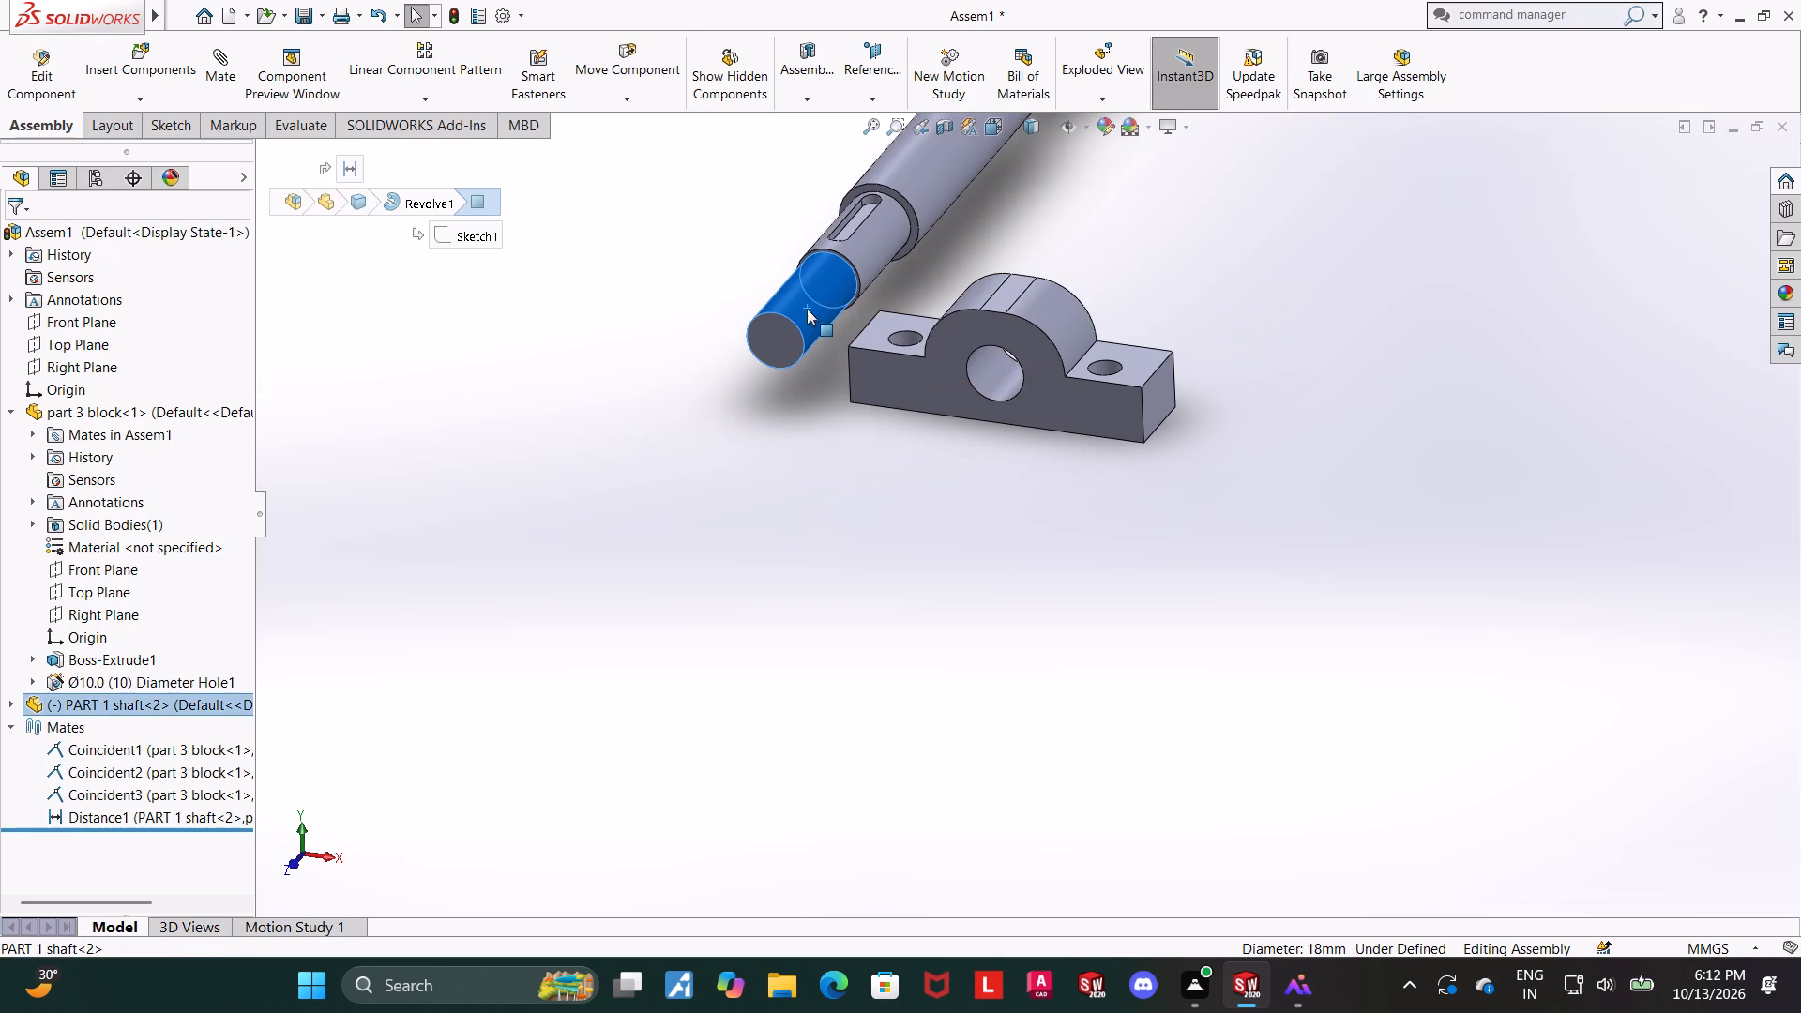
{"action": "left_click", "coordinate": [989, 382], "text": "ctrl"}
{"action": "left_click", "coordinate": [223, 76]}
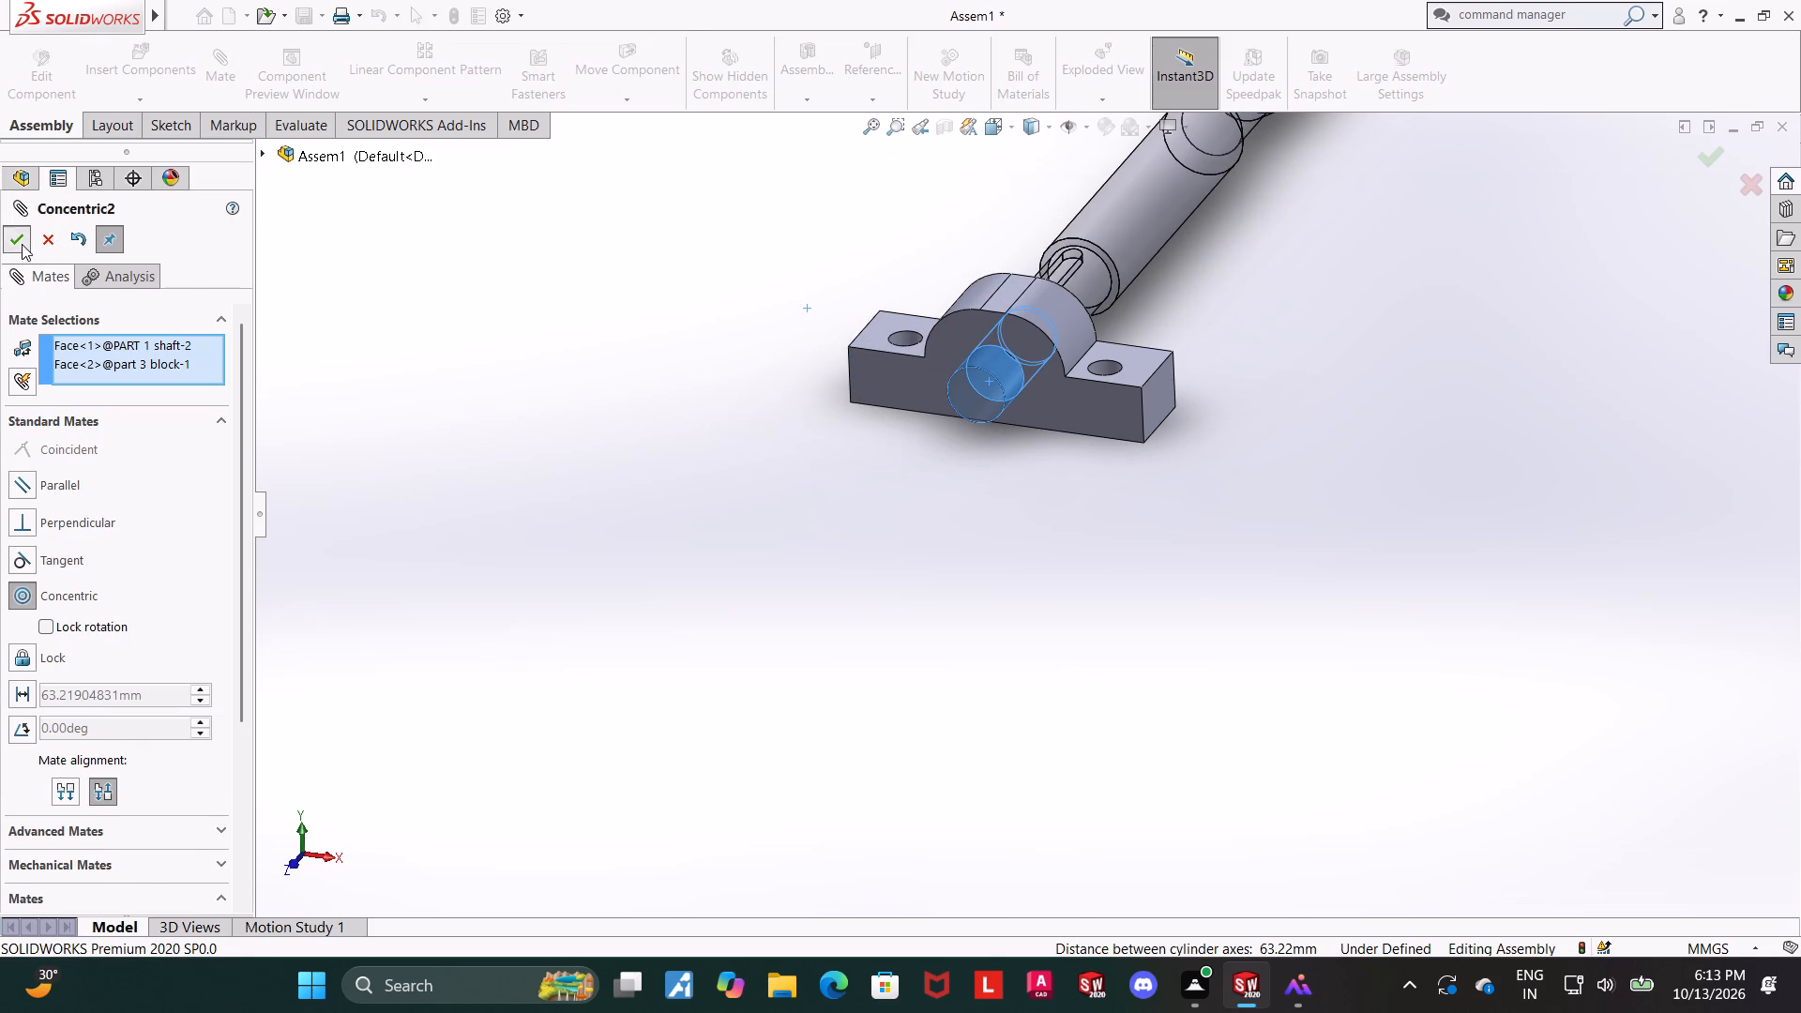
{"action": "left_click", "coordinate": [22, 244]}
{"action": "scroll", "coordinate": [1348, 425], "scroll_direction": "up", "scroll_amount": 3}
{"action": "scroll", "coordinate": [1180, 355], "scroll_direction": "down", "scroll_amount": 2}
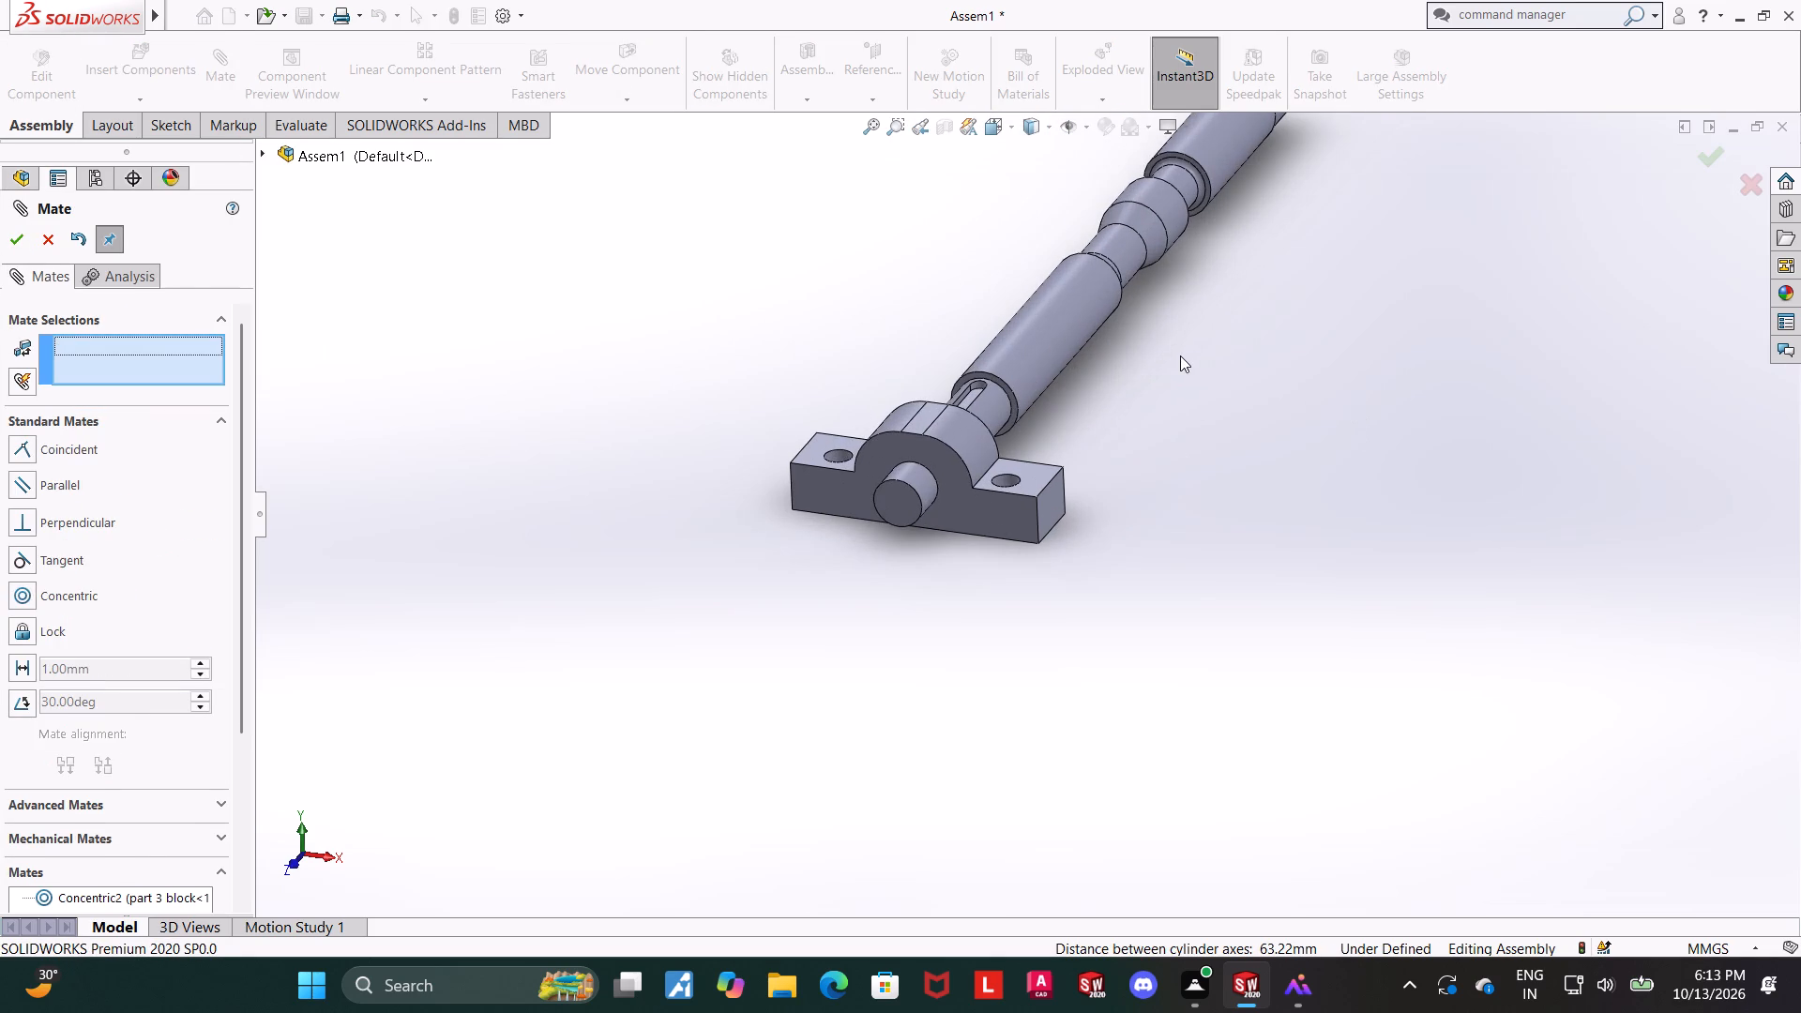
{"action": "scroll", "coordinate": [1180, 355], "scroll_direction": "up", "scroll_amount": 1}
{"action": "middle_click_drag", "start_coordinate": [1179, 350], "coordinate": [1076, 494]}
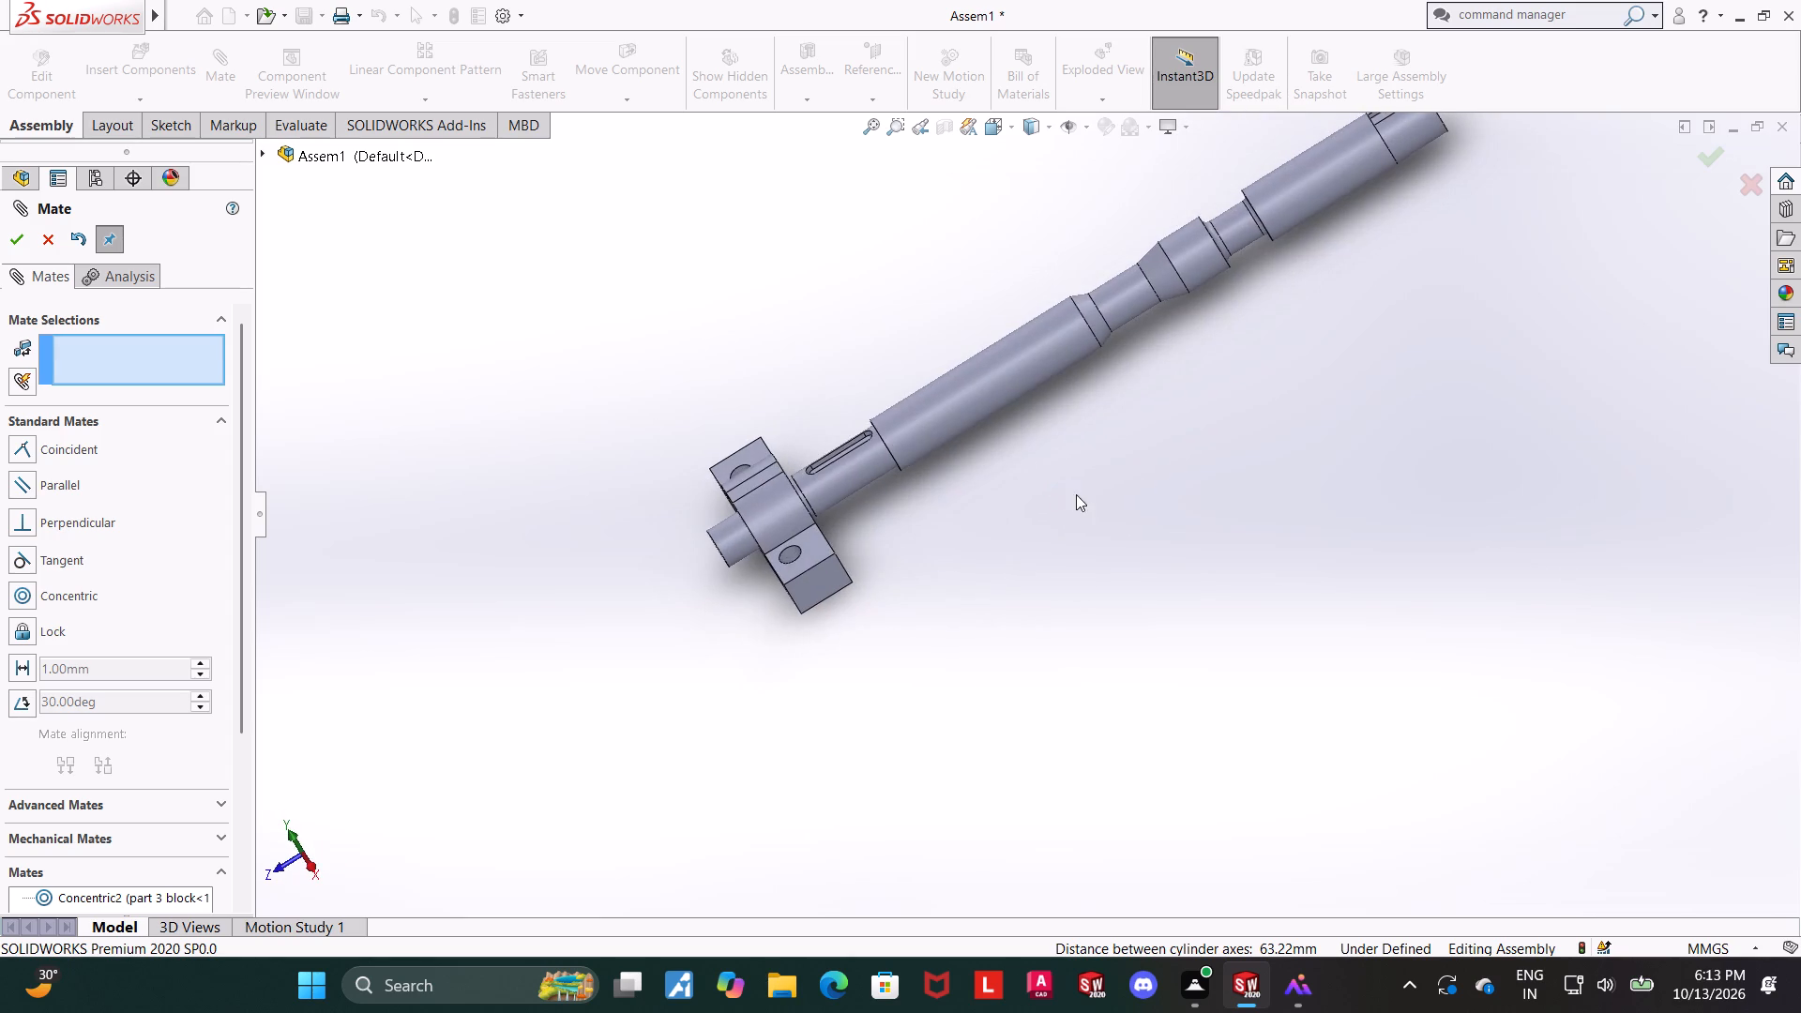
{"action": "middle_click_drag", "start_coordinate": [1076, 494], "coordinate": [1075, 496]}
{"action": "scroll", "coordinate": [1009, 366], "scroll_direction": "down", "scroll_amount": 3}
{"action": "left_click", "coordinate": [48, 237]}
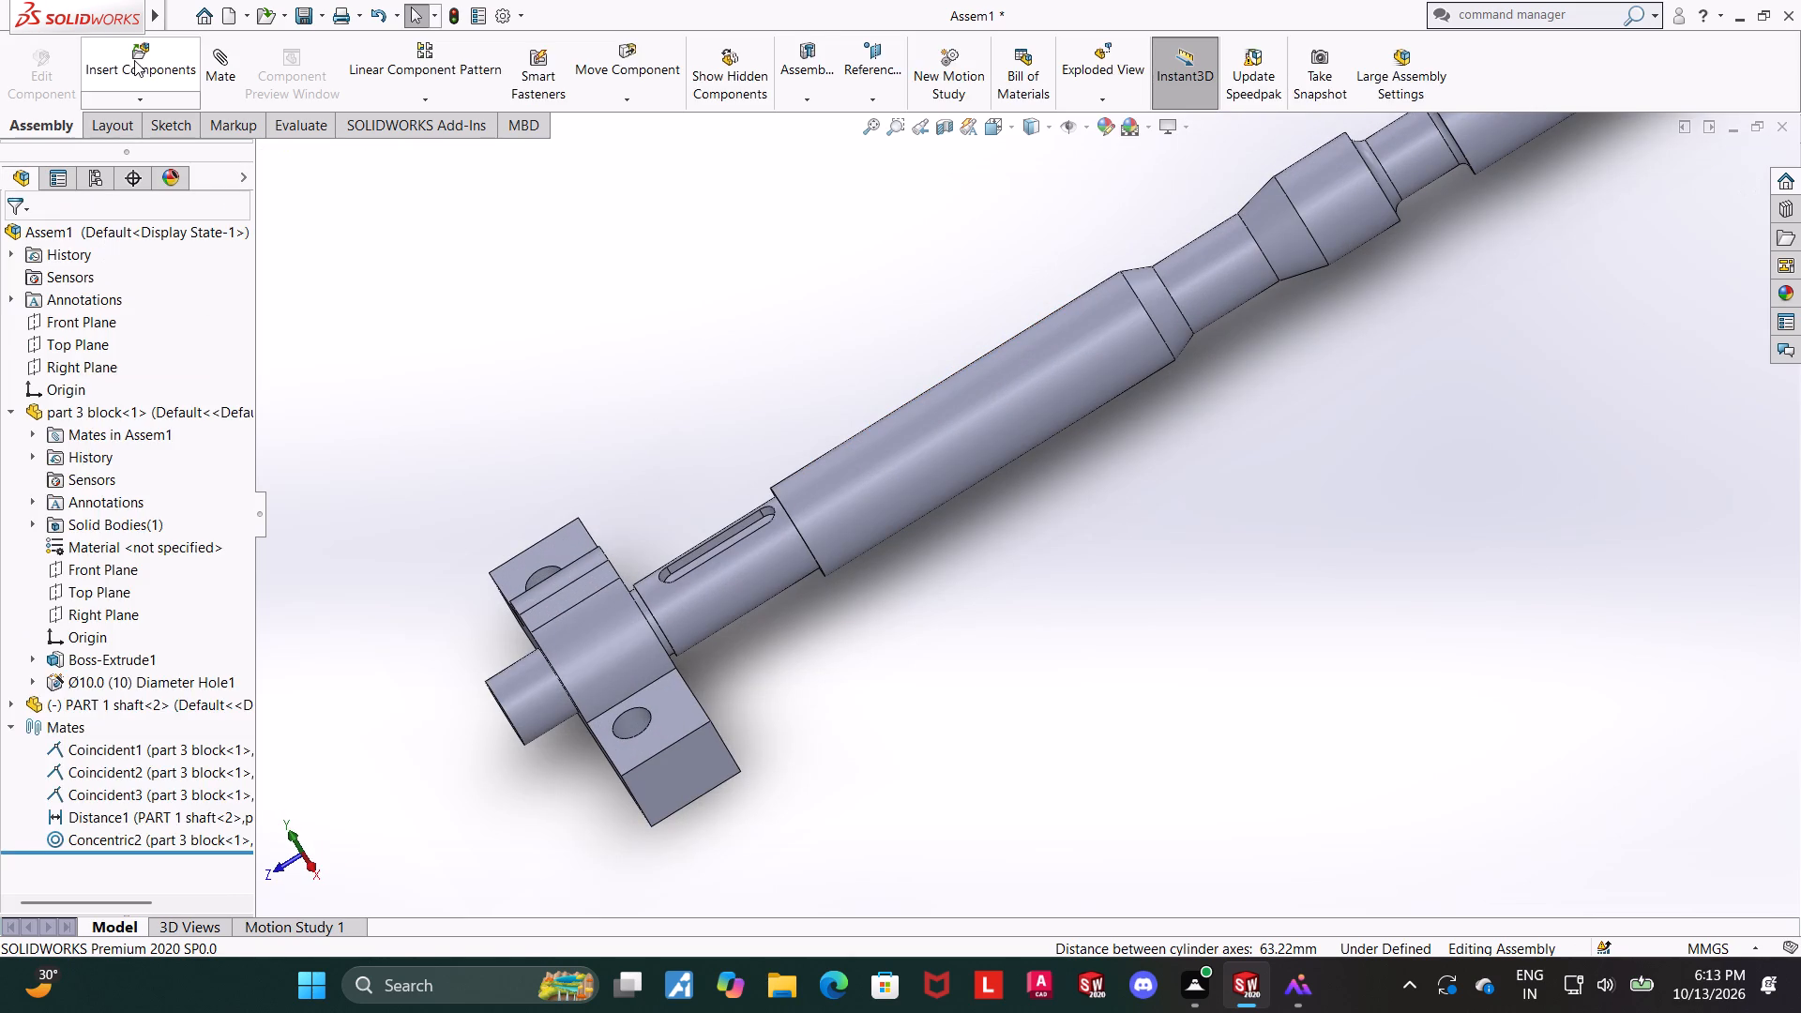
Insert the part 2 gear into the assembly, placing it clear of the block and shaft.
{"action": "left_click", "coordinate": [134, 60]}
{"action": "middle_click_drag", "start_coordinate": [599, 401], "coordinate": [652, 409]}
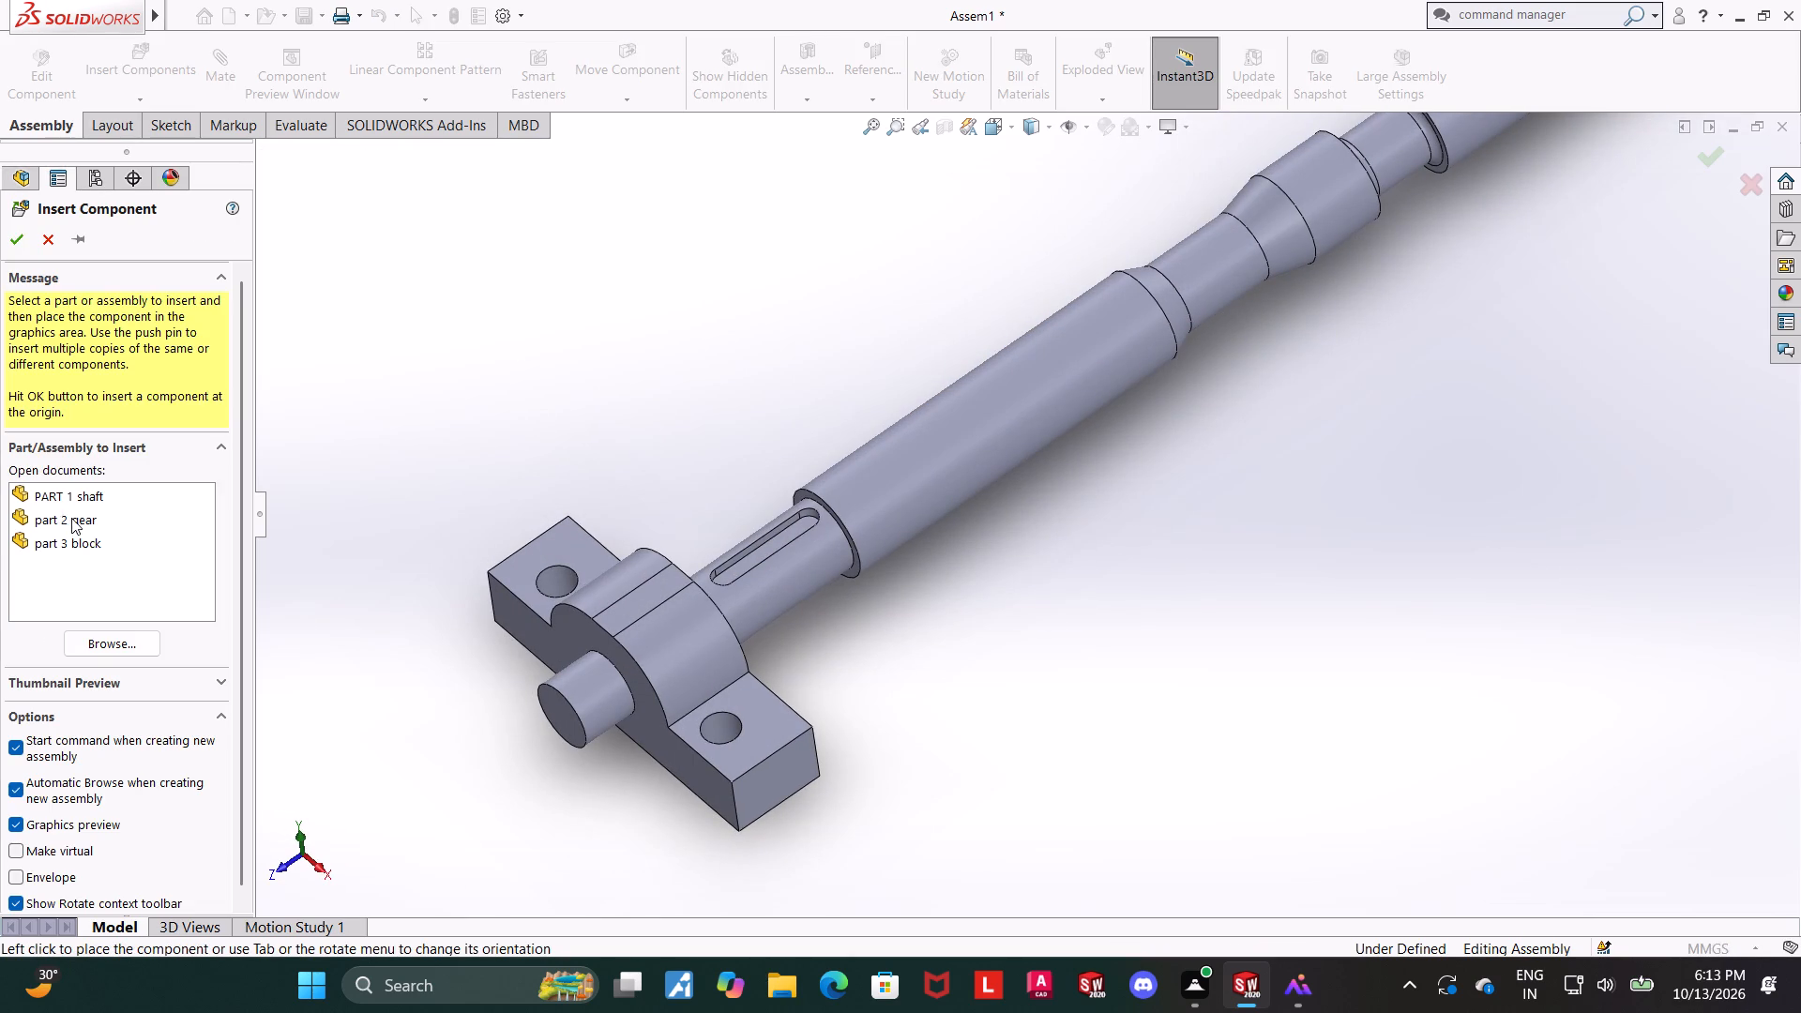
{"action": "left_click", "coordinate": [71, 518]}
{"action": "left_click", "coordinate": [404, 369]}
Mate the gear's bore concentric with the shaft's 20 mm diameter keyed section.
{"action": "middle_click_drag", "start_coordinate": [373, 438], "coordinate": [384, 416]}
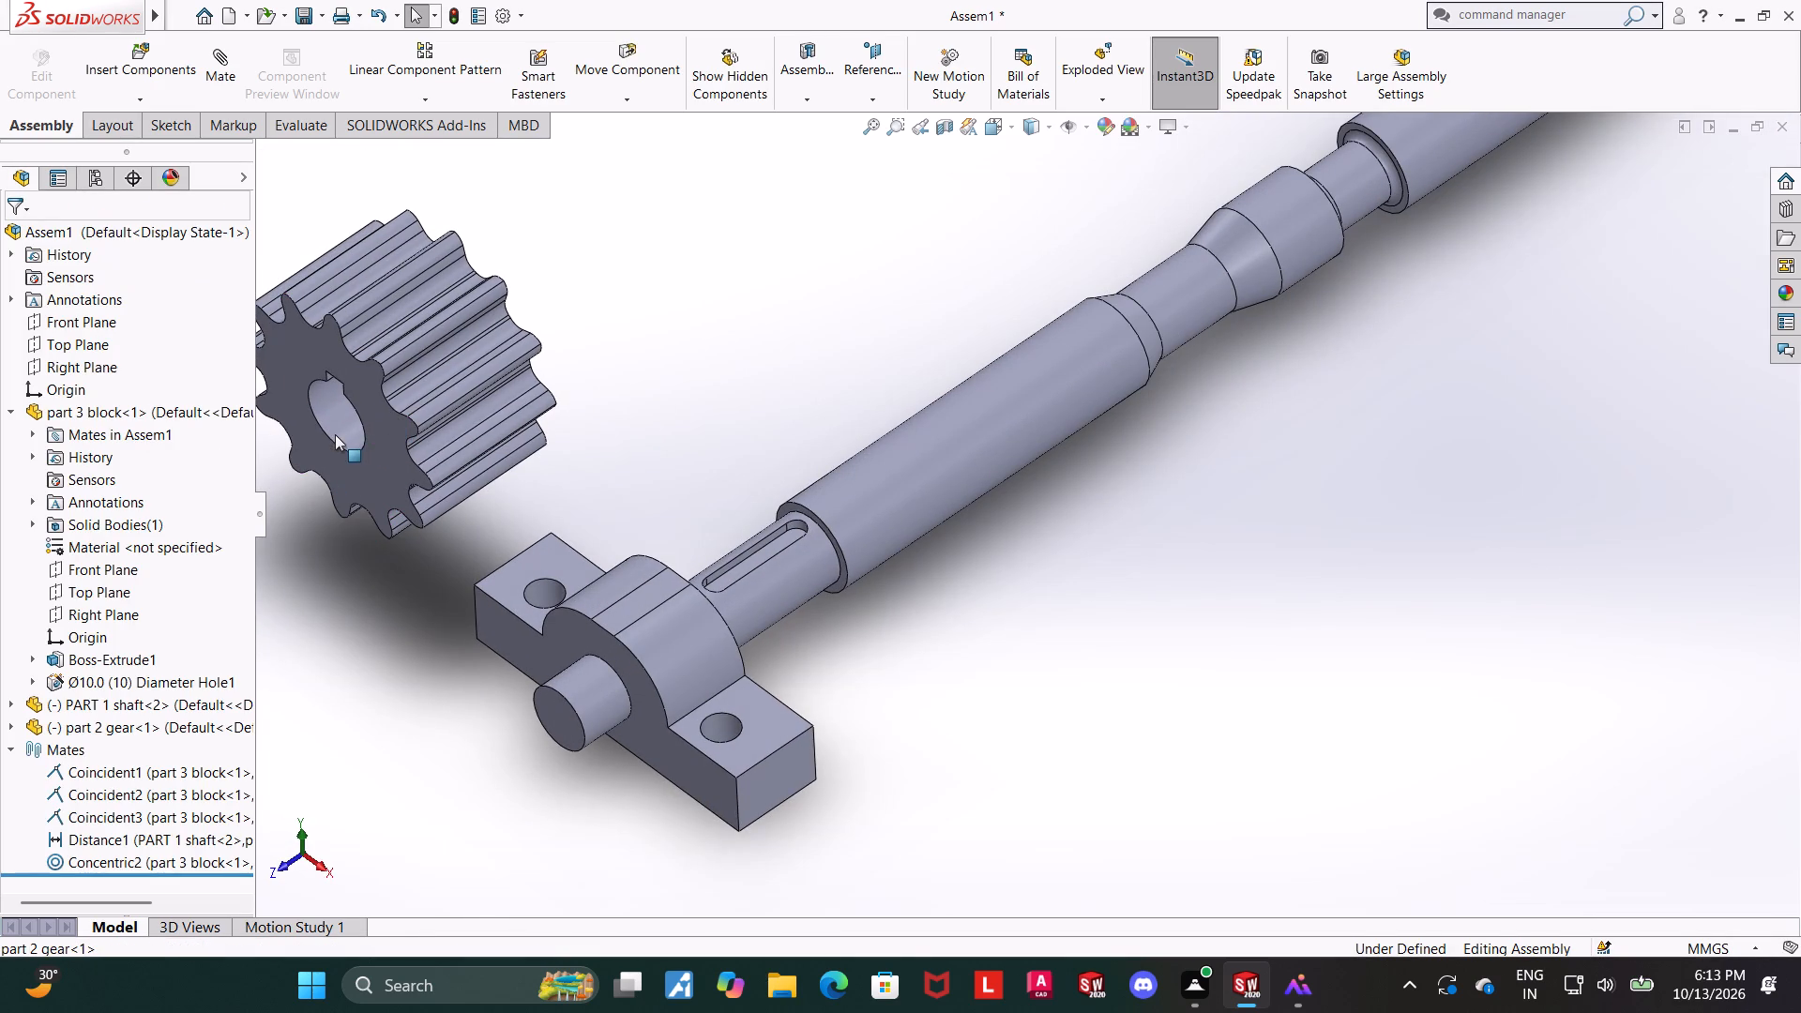
{"action": "left_click", "coordinate": [337, 428], "text": "ctrl"}
{"action": "left_click", "coordinate": [783, 609], "text": "ctrl"}
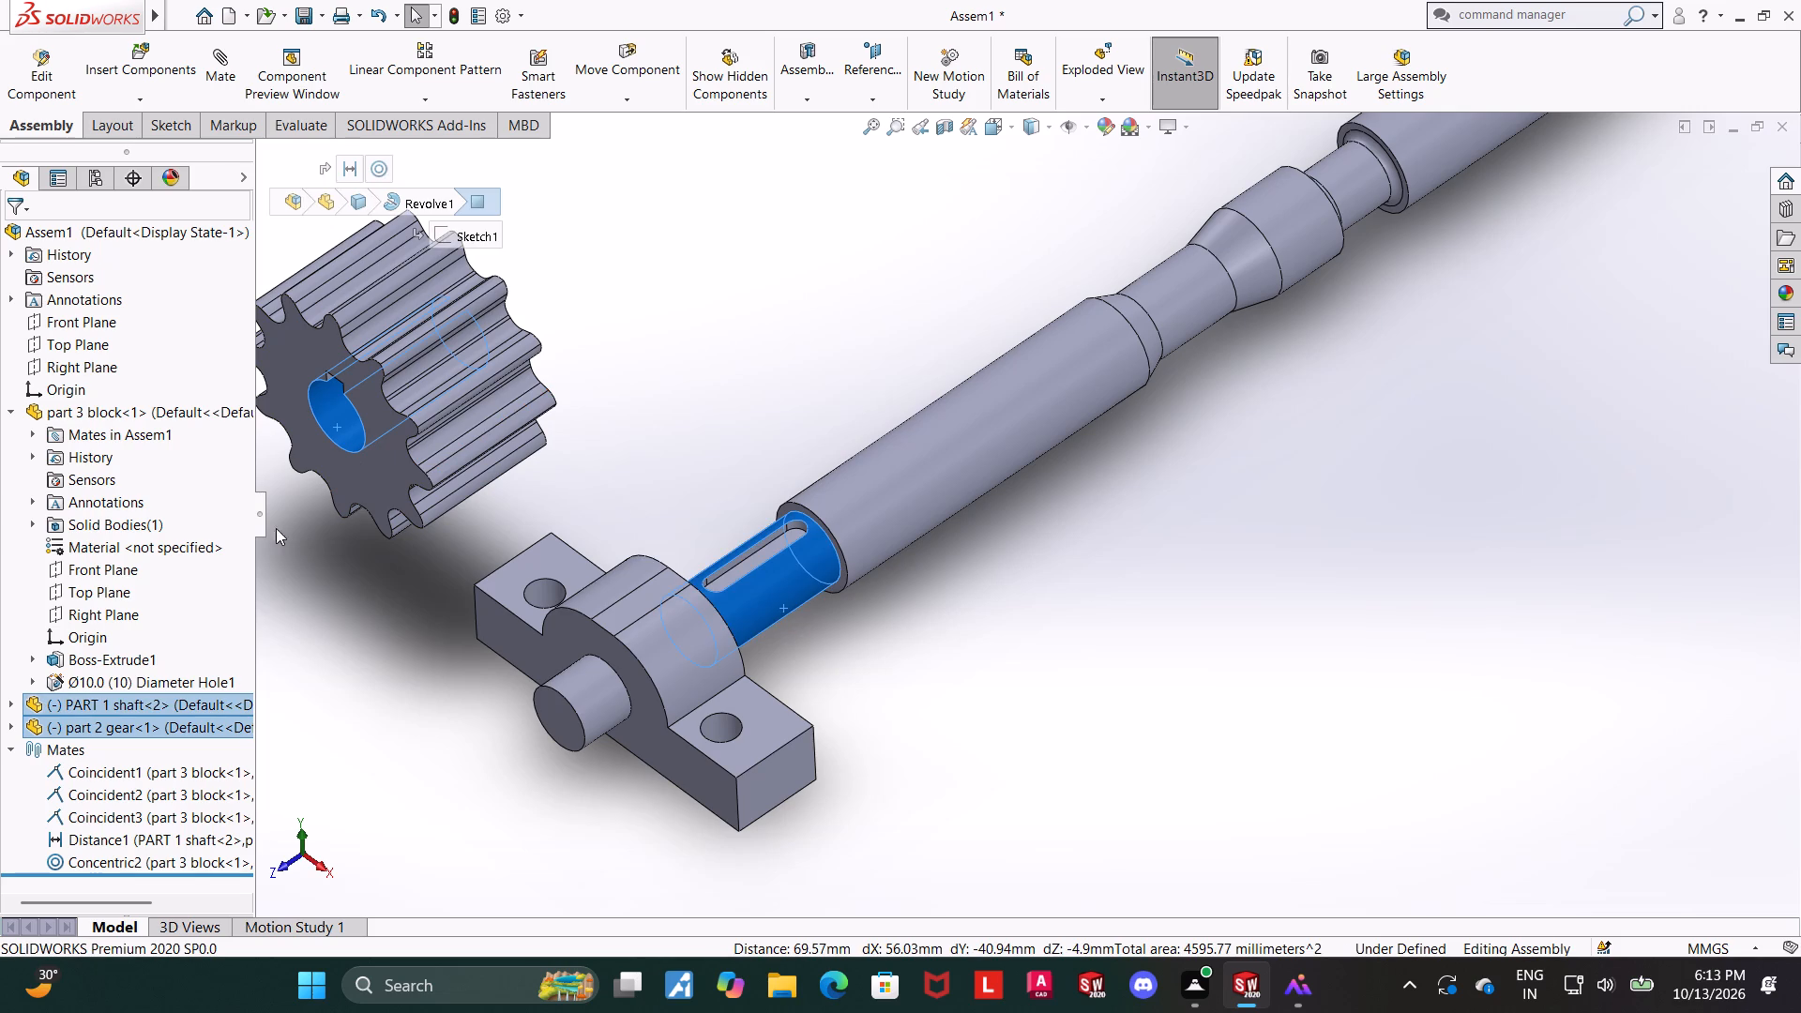
{"action": "left_click", "coordinate": [230, 77]}
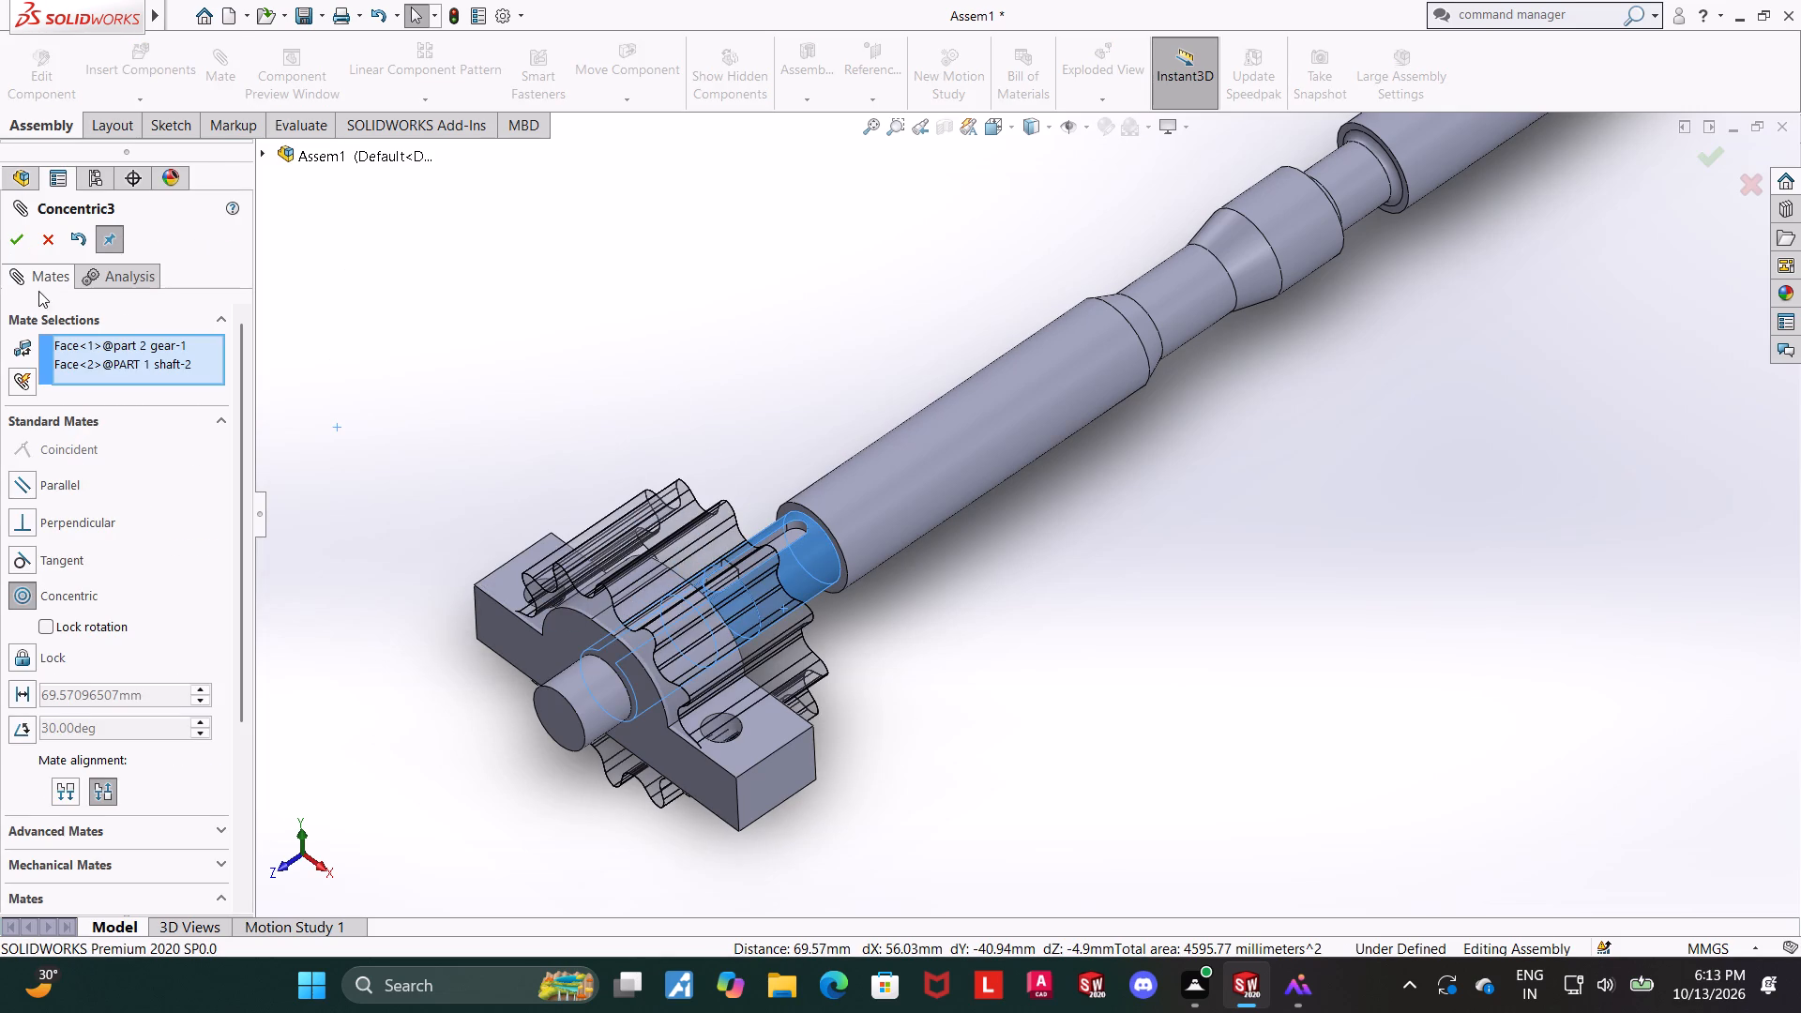
{"action": "left_click", "coordinate": [20, 244]}
Slide the gear along the shaft axis until it sits clear in front of the block and shaft end.
{"action": "left_click_drag", "start_coordinate": [652, 607], "coordinate": [545, 704]}
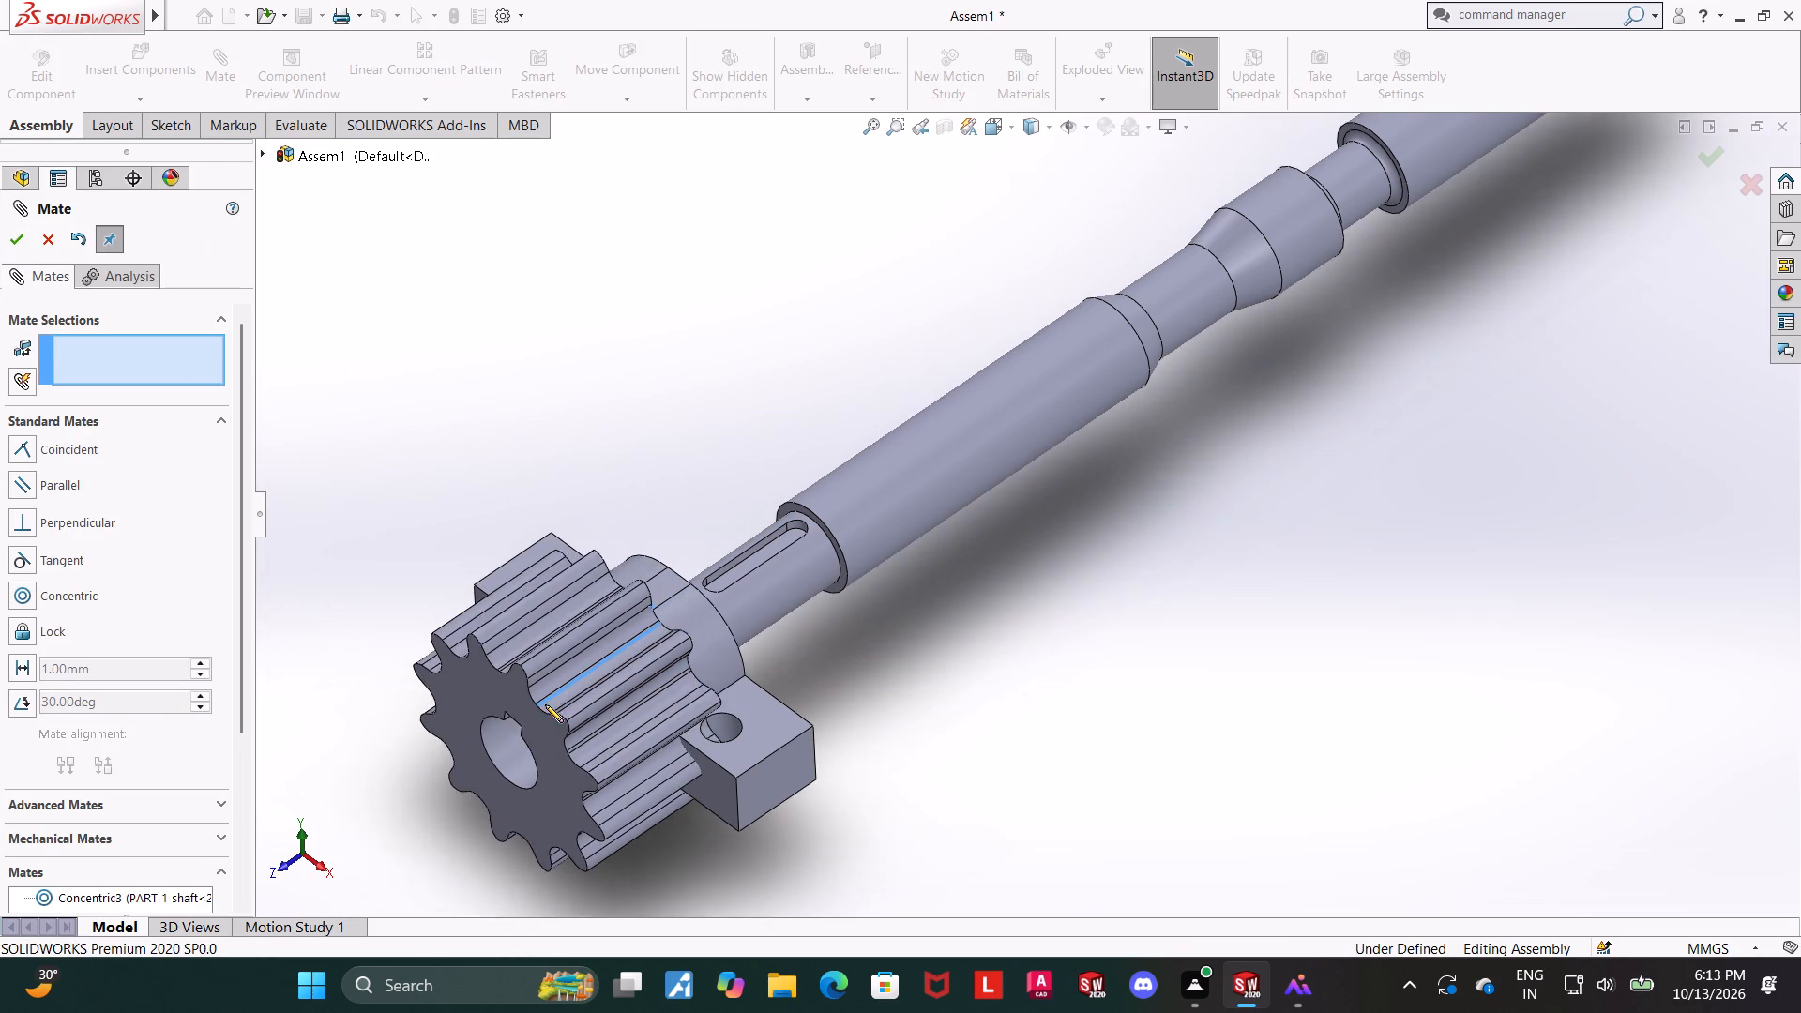
{"action": "left_click_drag", "start_coordinate": [545, 704], "coordinate": [537, 709]}
{"action": "scroll", "coordinate": [932, 735], "scroll_direction": "up", "scroll_amount": 2}
{"action": "middle_click_drag", "start_coordinate": [932, 726], "coordinate": [945, 638]}
{"action": "left_click_drag", "start_coordinate": [769, 563], "coordinate": [682, 597]}
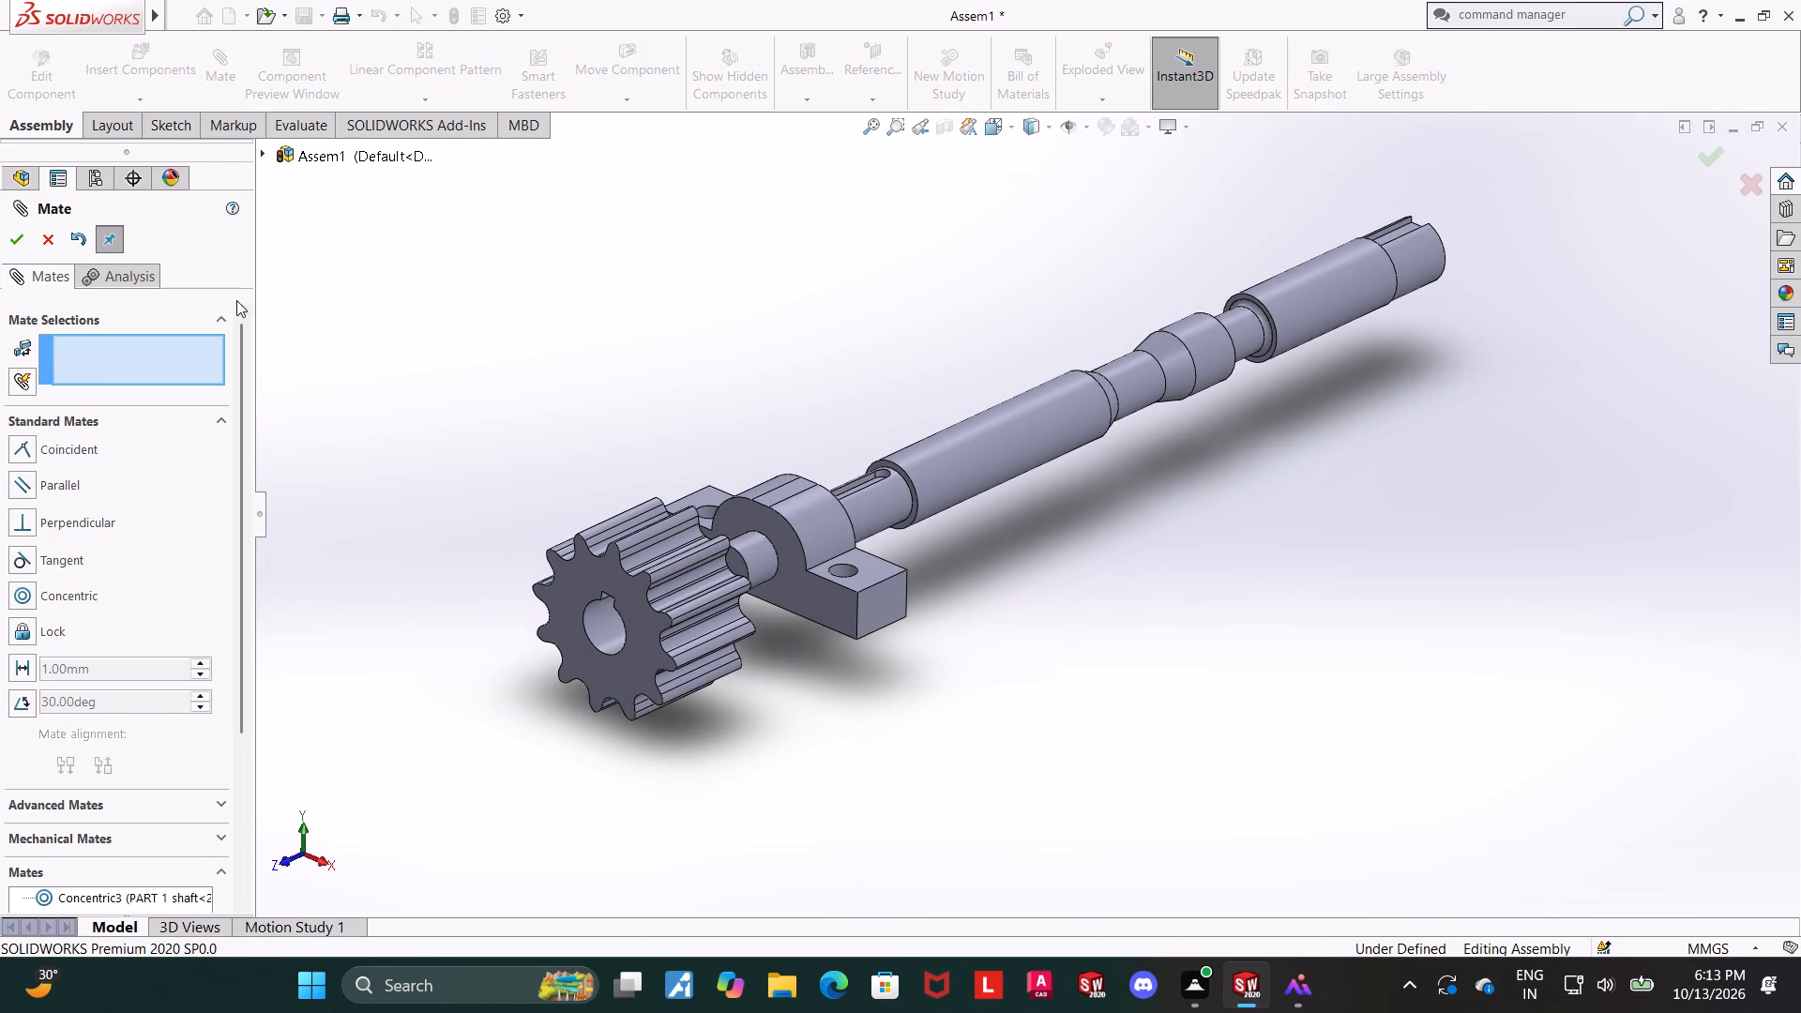
{"action": "left_click", "coordinate": [51, 232]}
{"action": "left_click", "coordinate": [341, 234]}
Create a new part document for the key.
{"action": "left_click", "coordinate": [230, 12]}
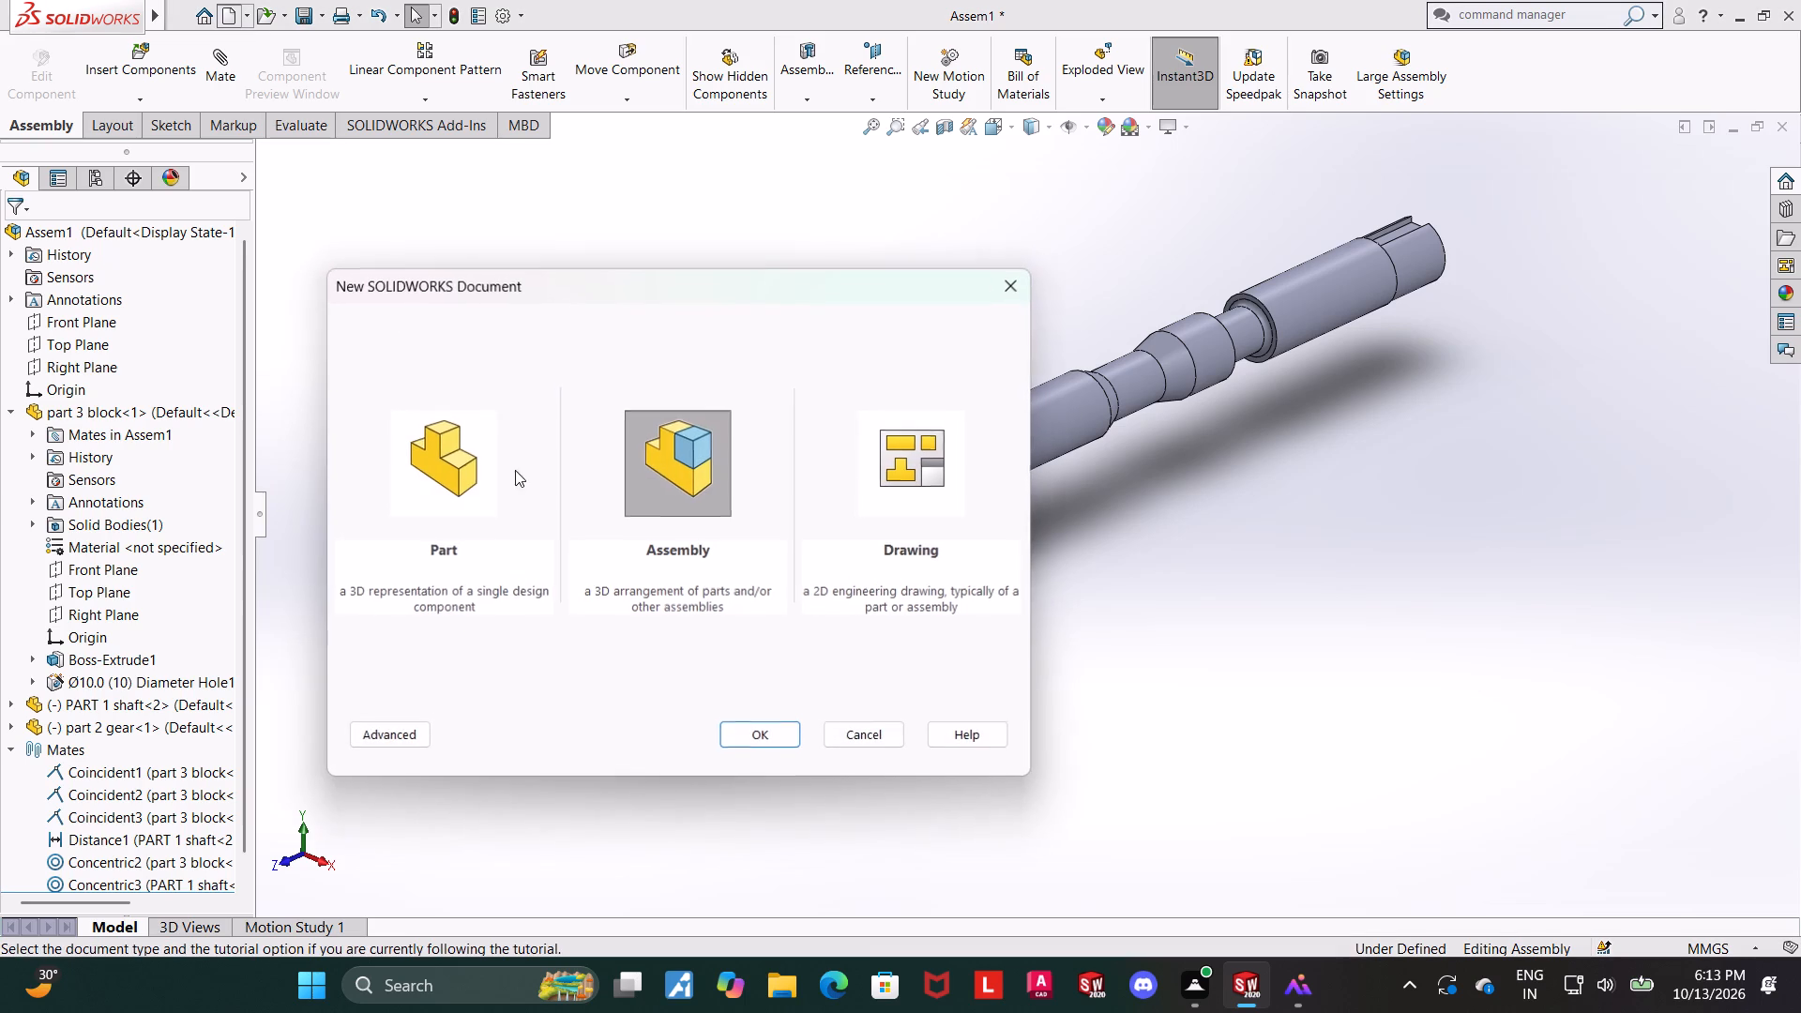
{"action": "double_click", "coordinate": [479, 442]}
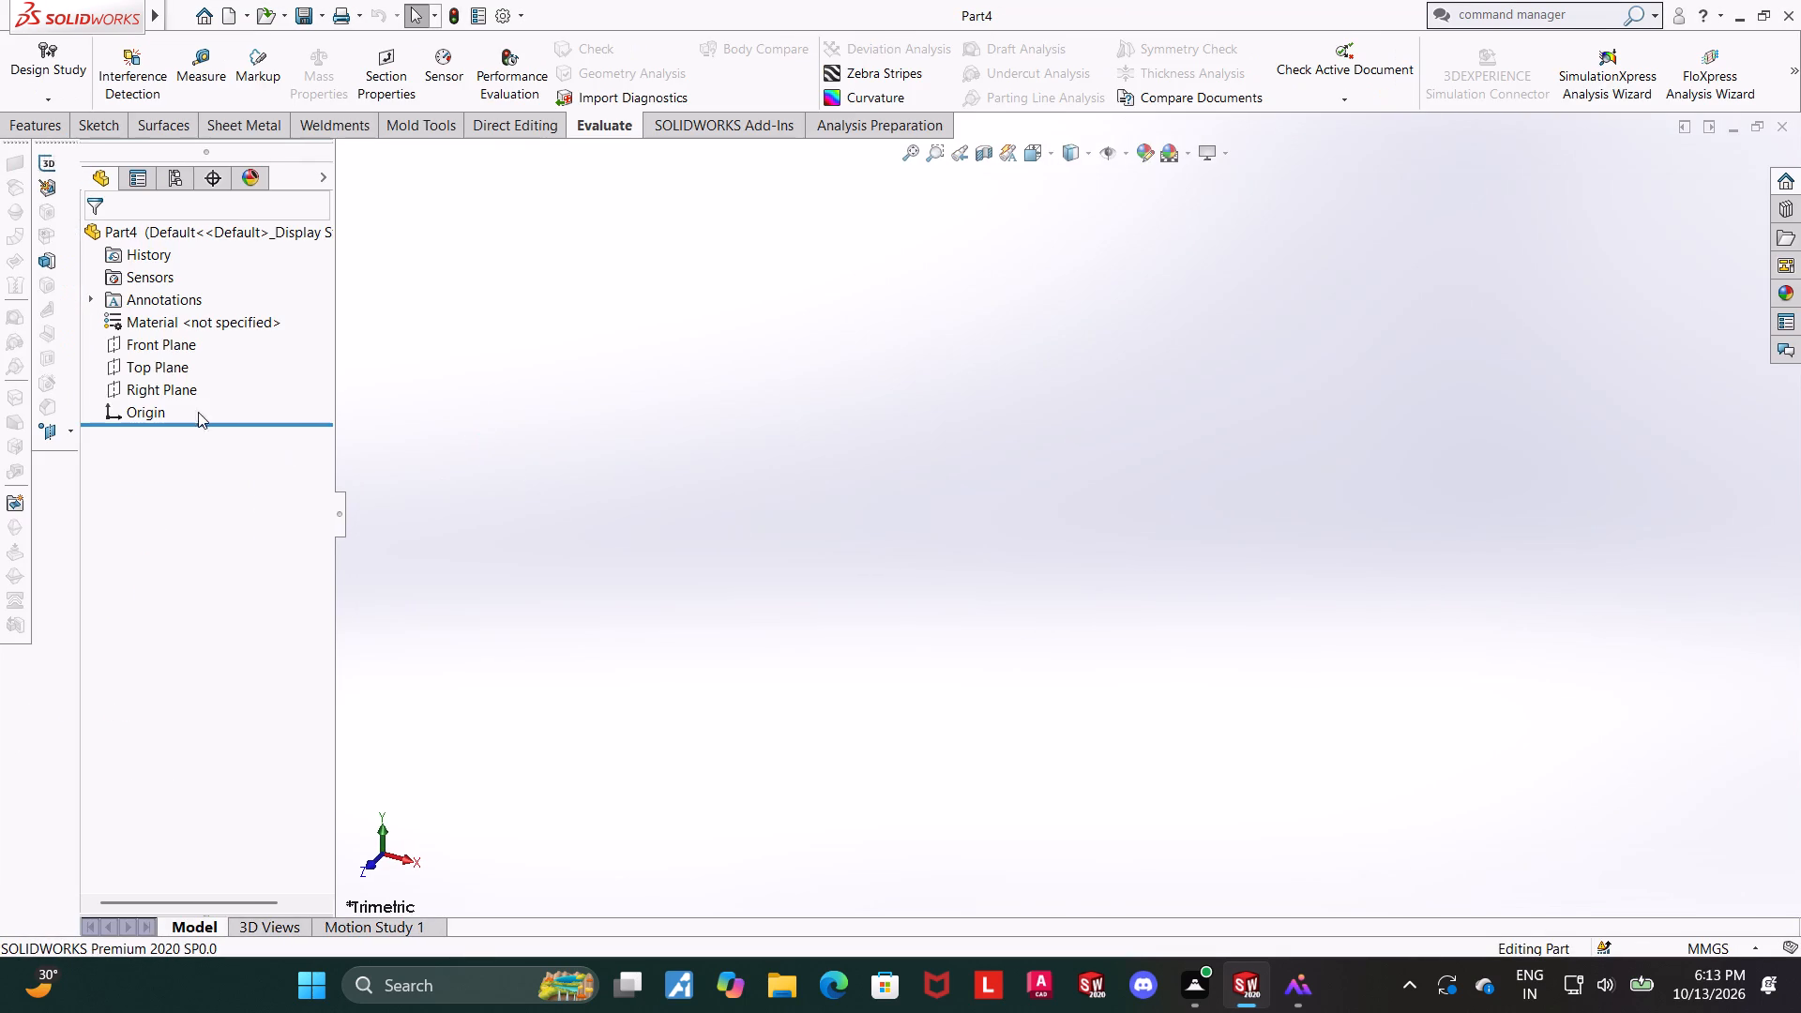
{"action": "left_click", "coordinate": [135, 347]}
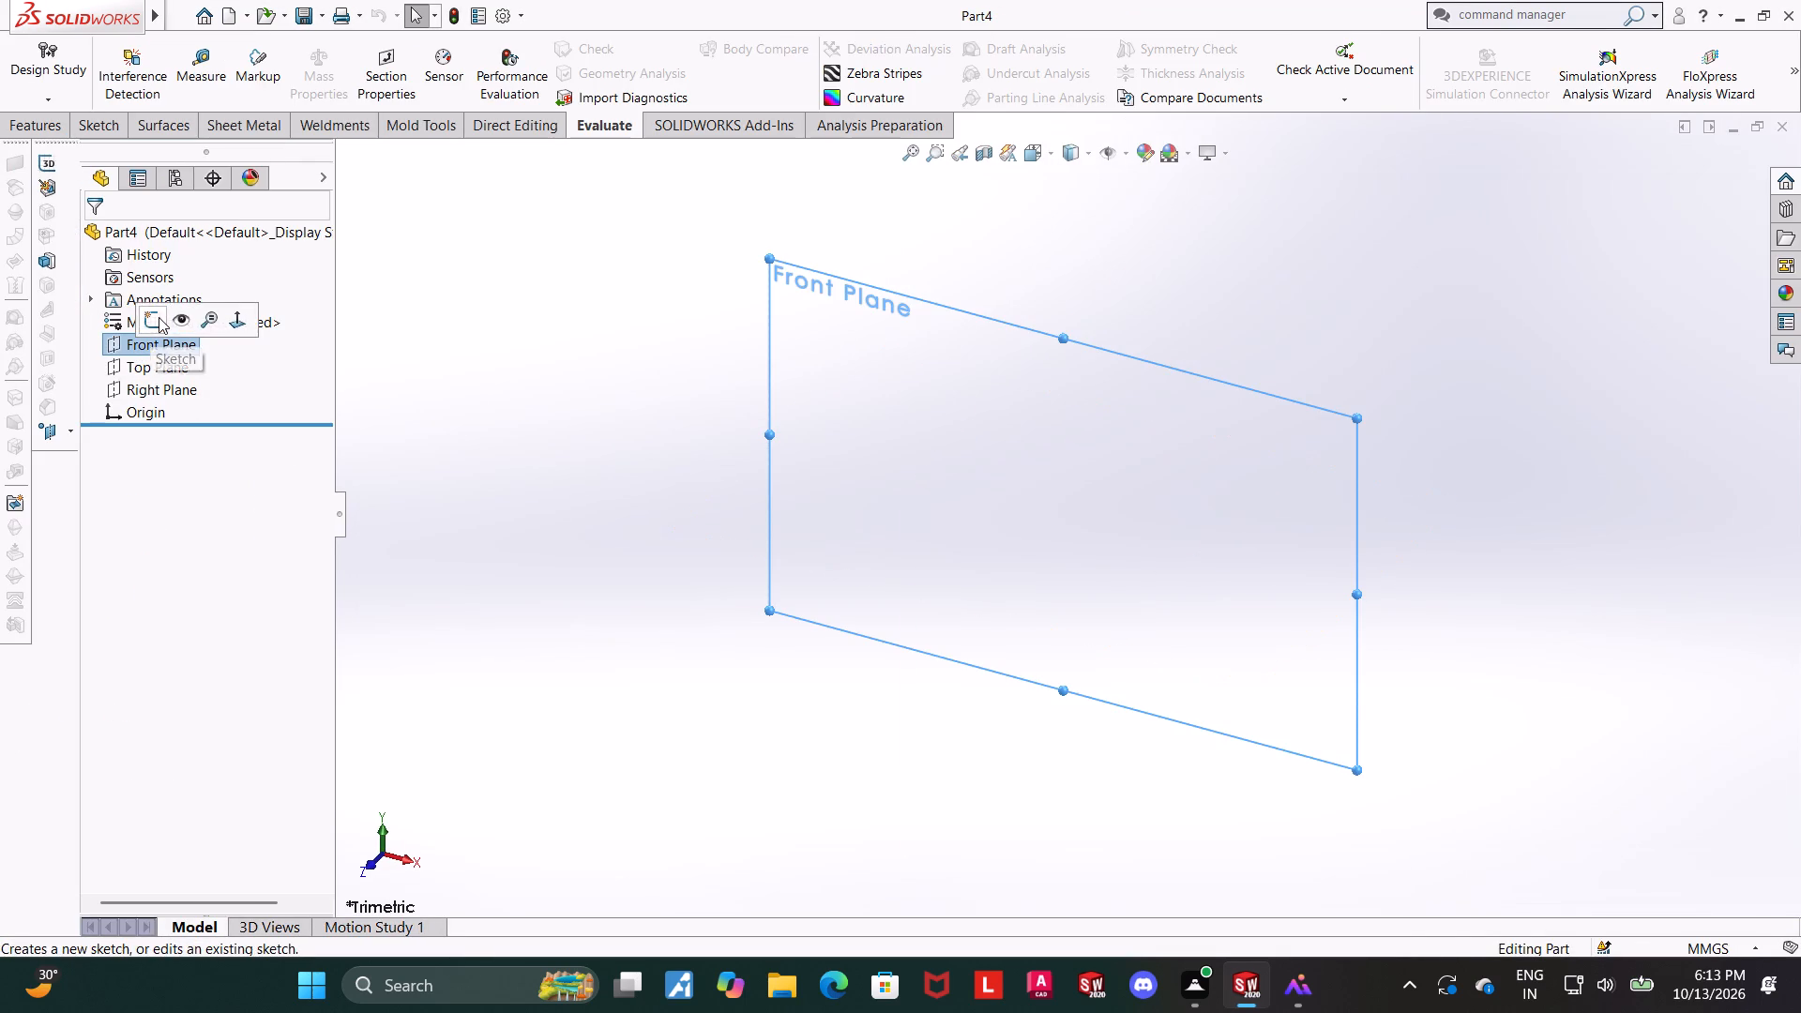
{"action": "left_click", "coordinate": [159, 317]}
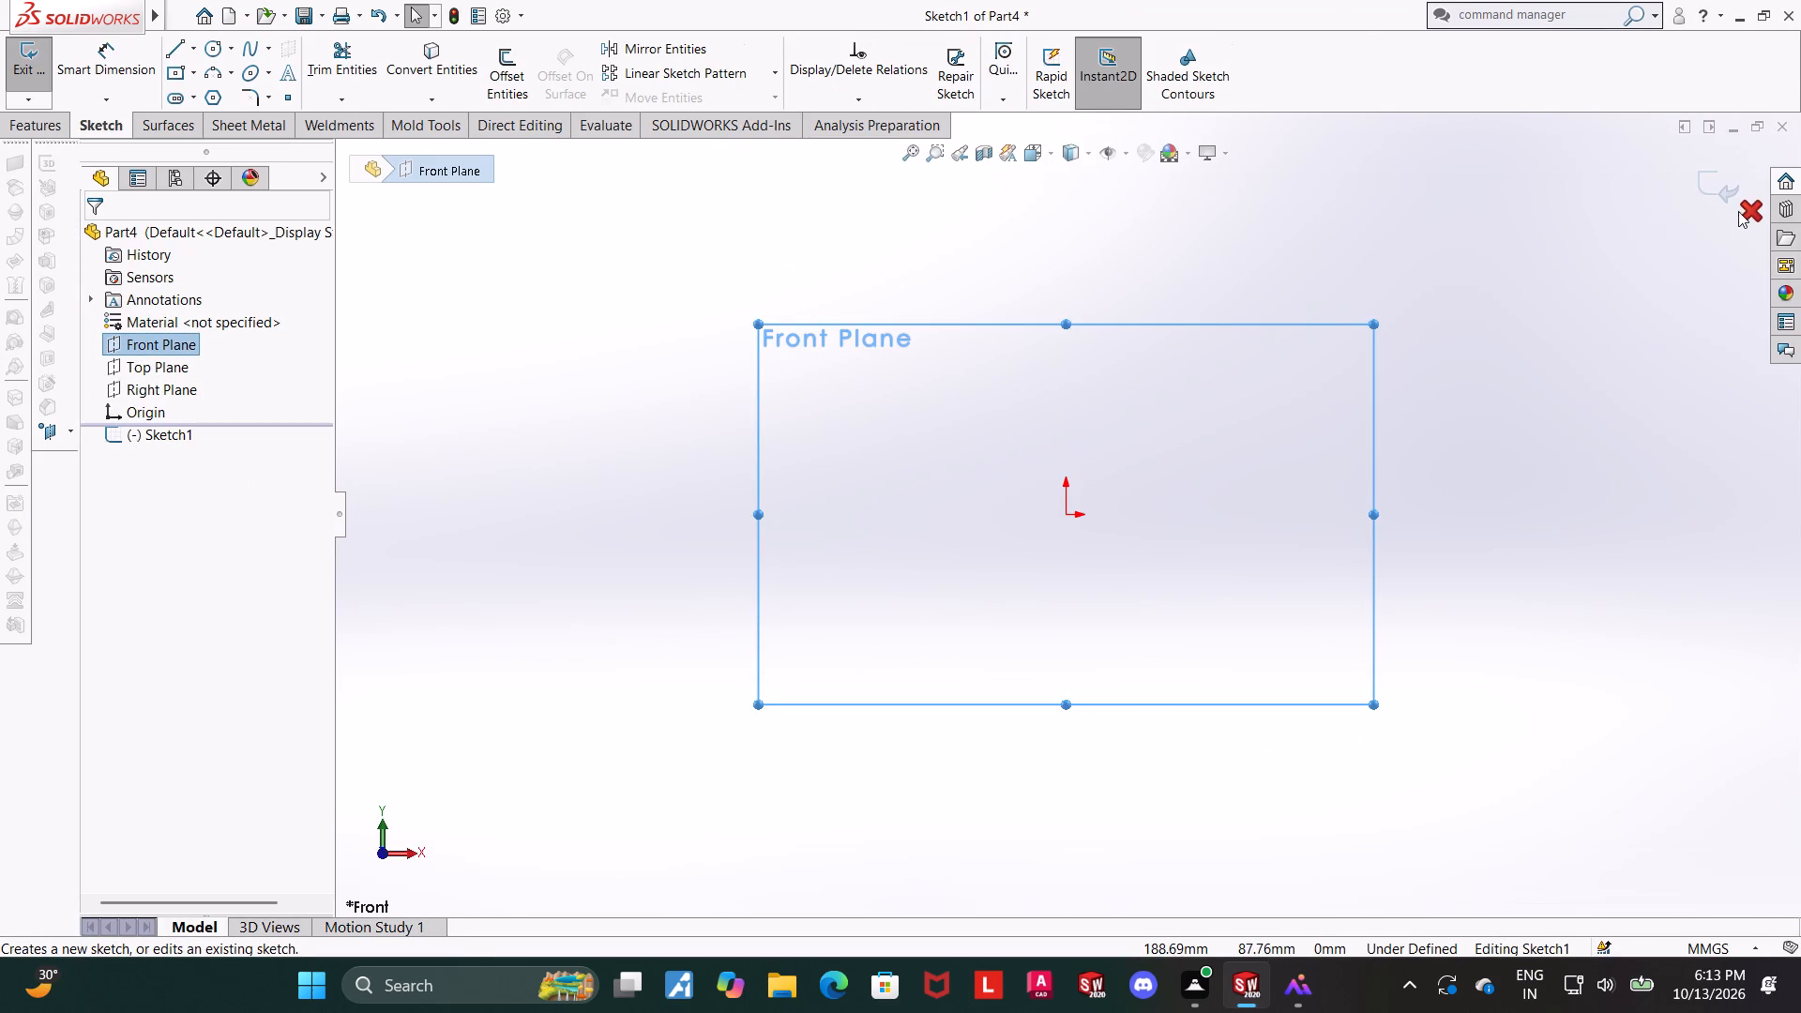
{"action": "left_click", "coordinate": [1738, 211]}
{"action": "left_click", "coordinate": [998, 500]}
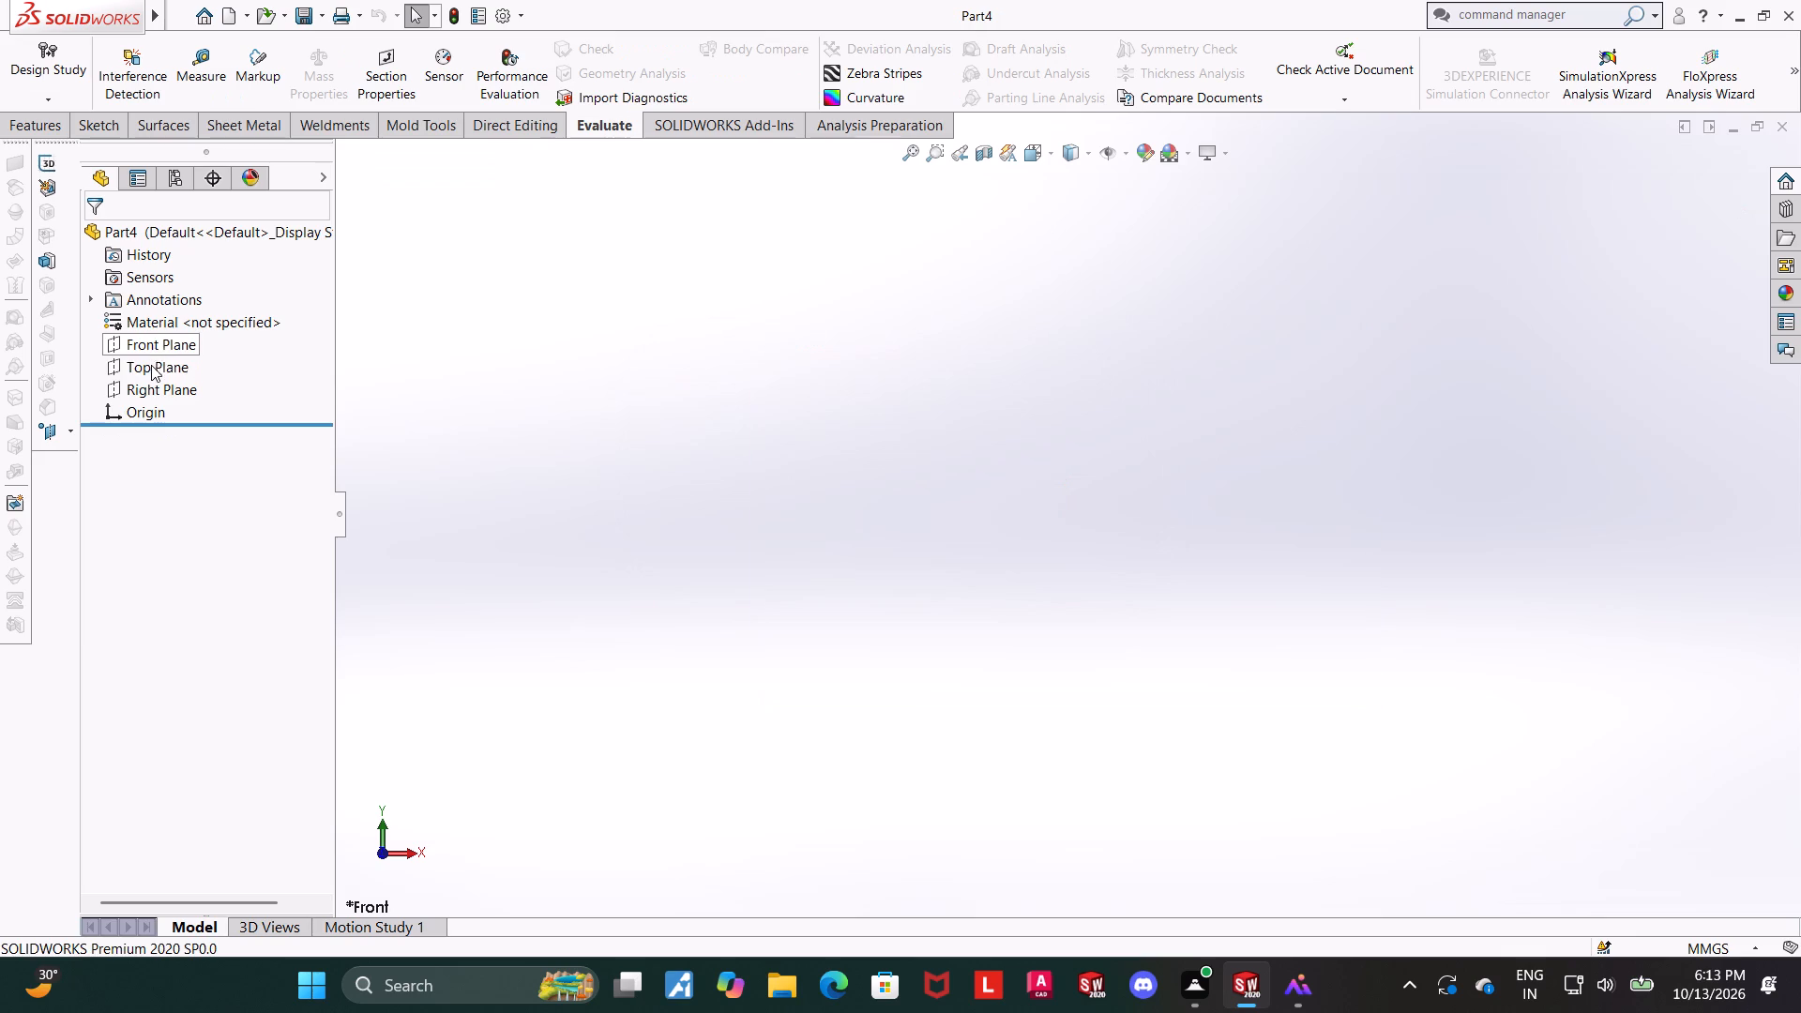
On the Top Plane, sketch a horizontal centerpoint slot centred on the origin, about 132 mm between arc centres and 37 mm wide.
{"action": "left_click", "coordinate": [151, 365]}
{"action": "left_click", "coordinate": [171, 334]}
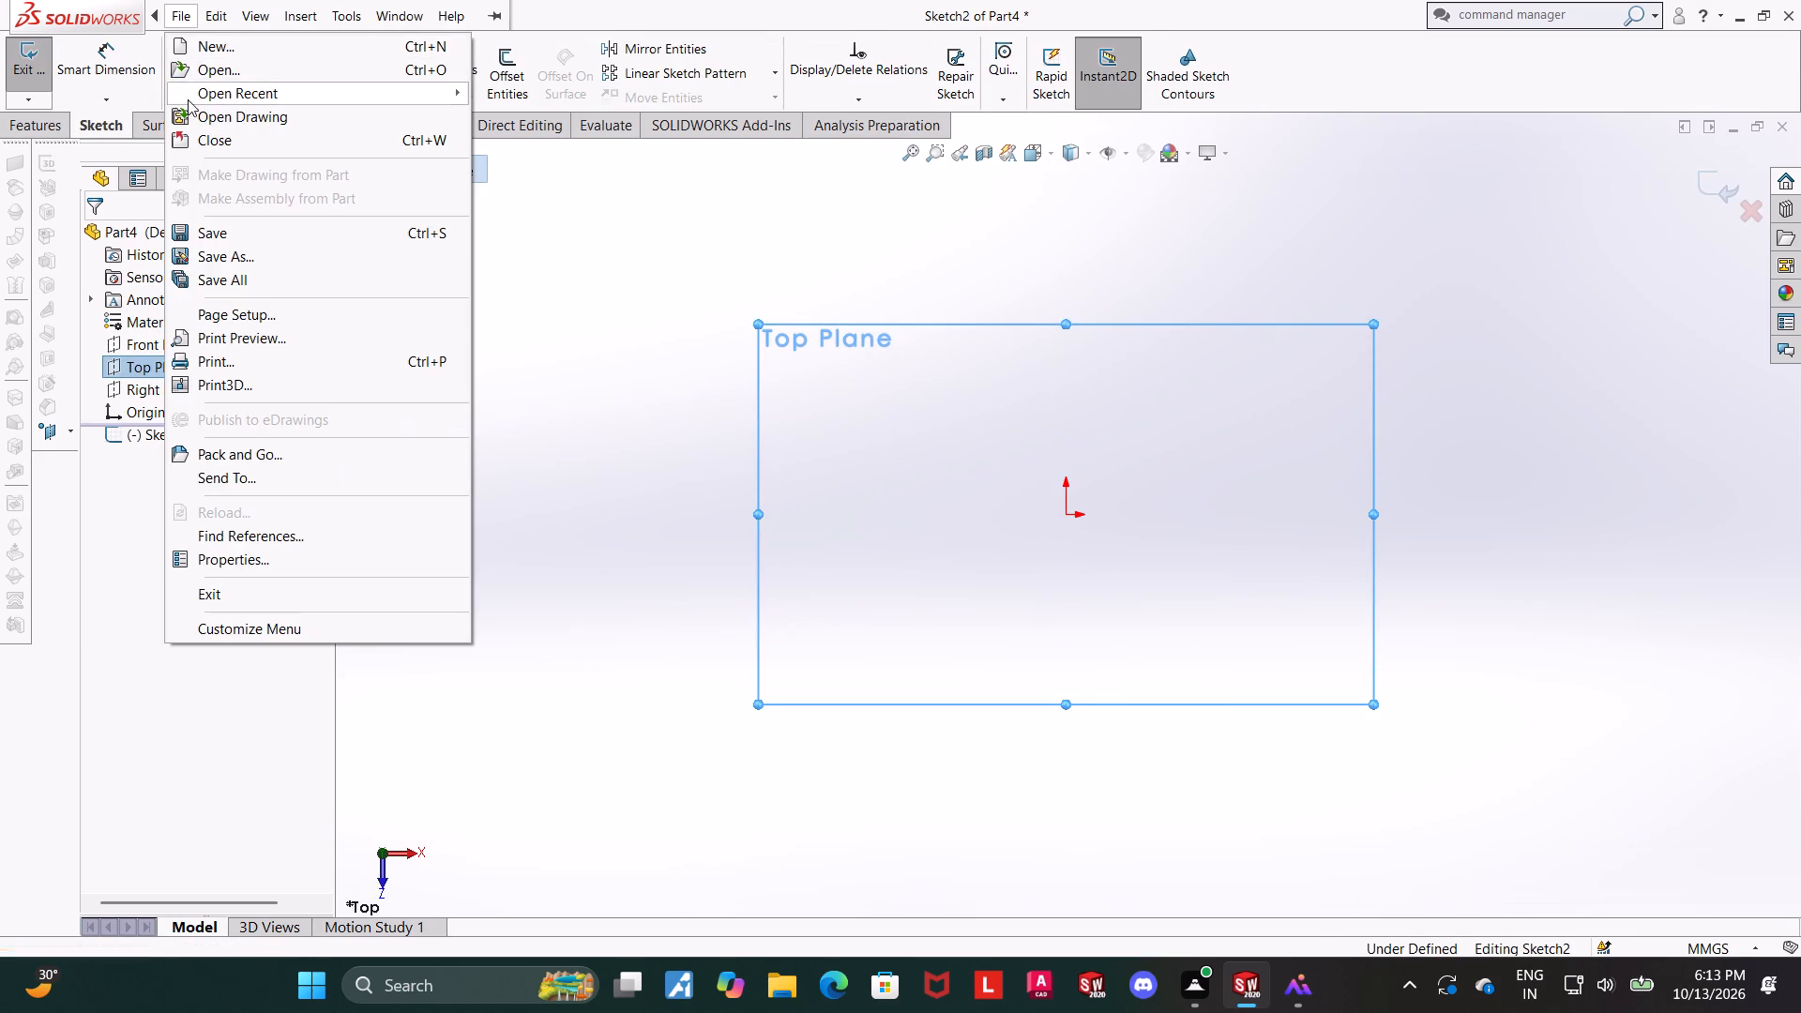
{"action": "left_click", "coordinate": [655, 226]}
{"action": "left_click", "coordinate": [177, 98]}
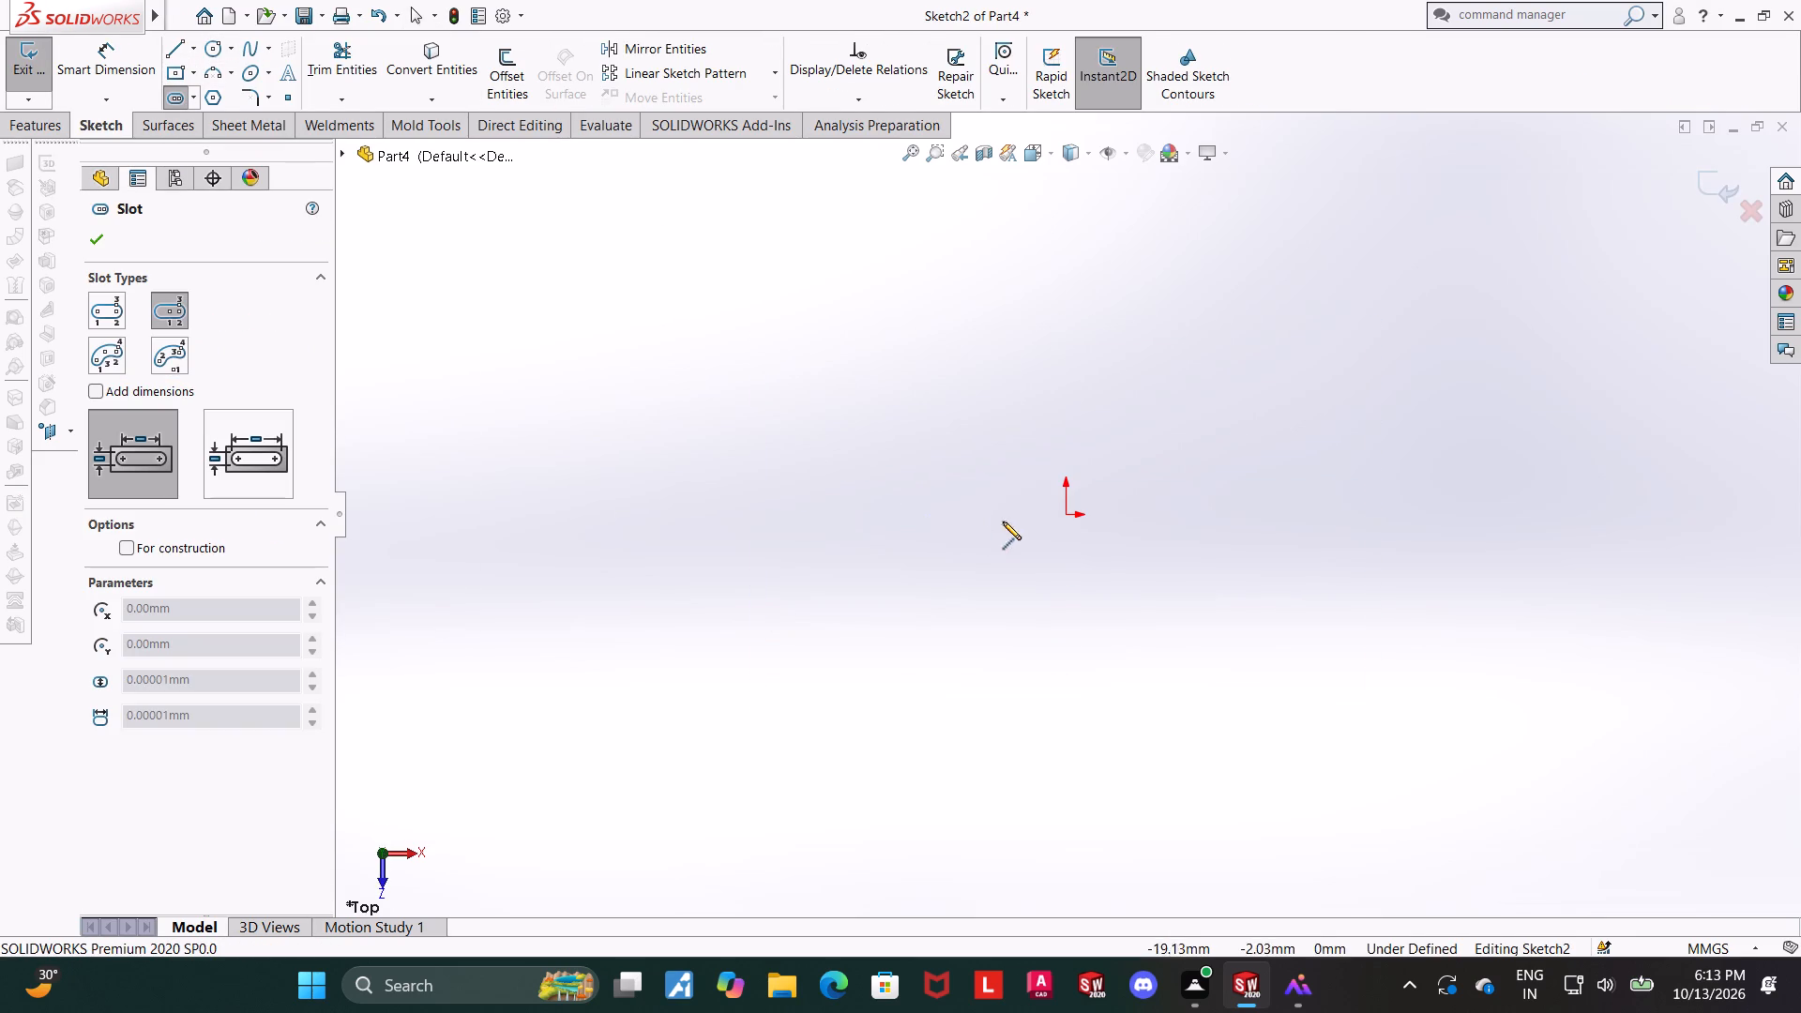
{"action": "left_click", "coordinate": [1064, 515]}
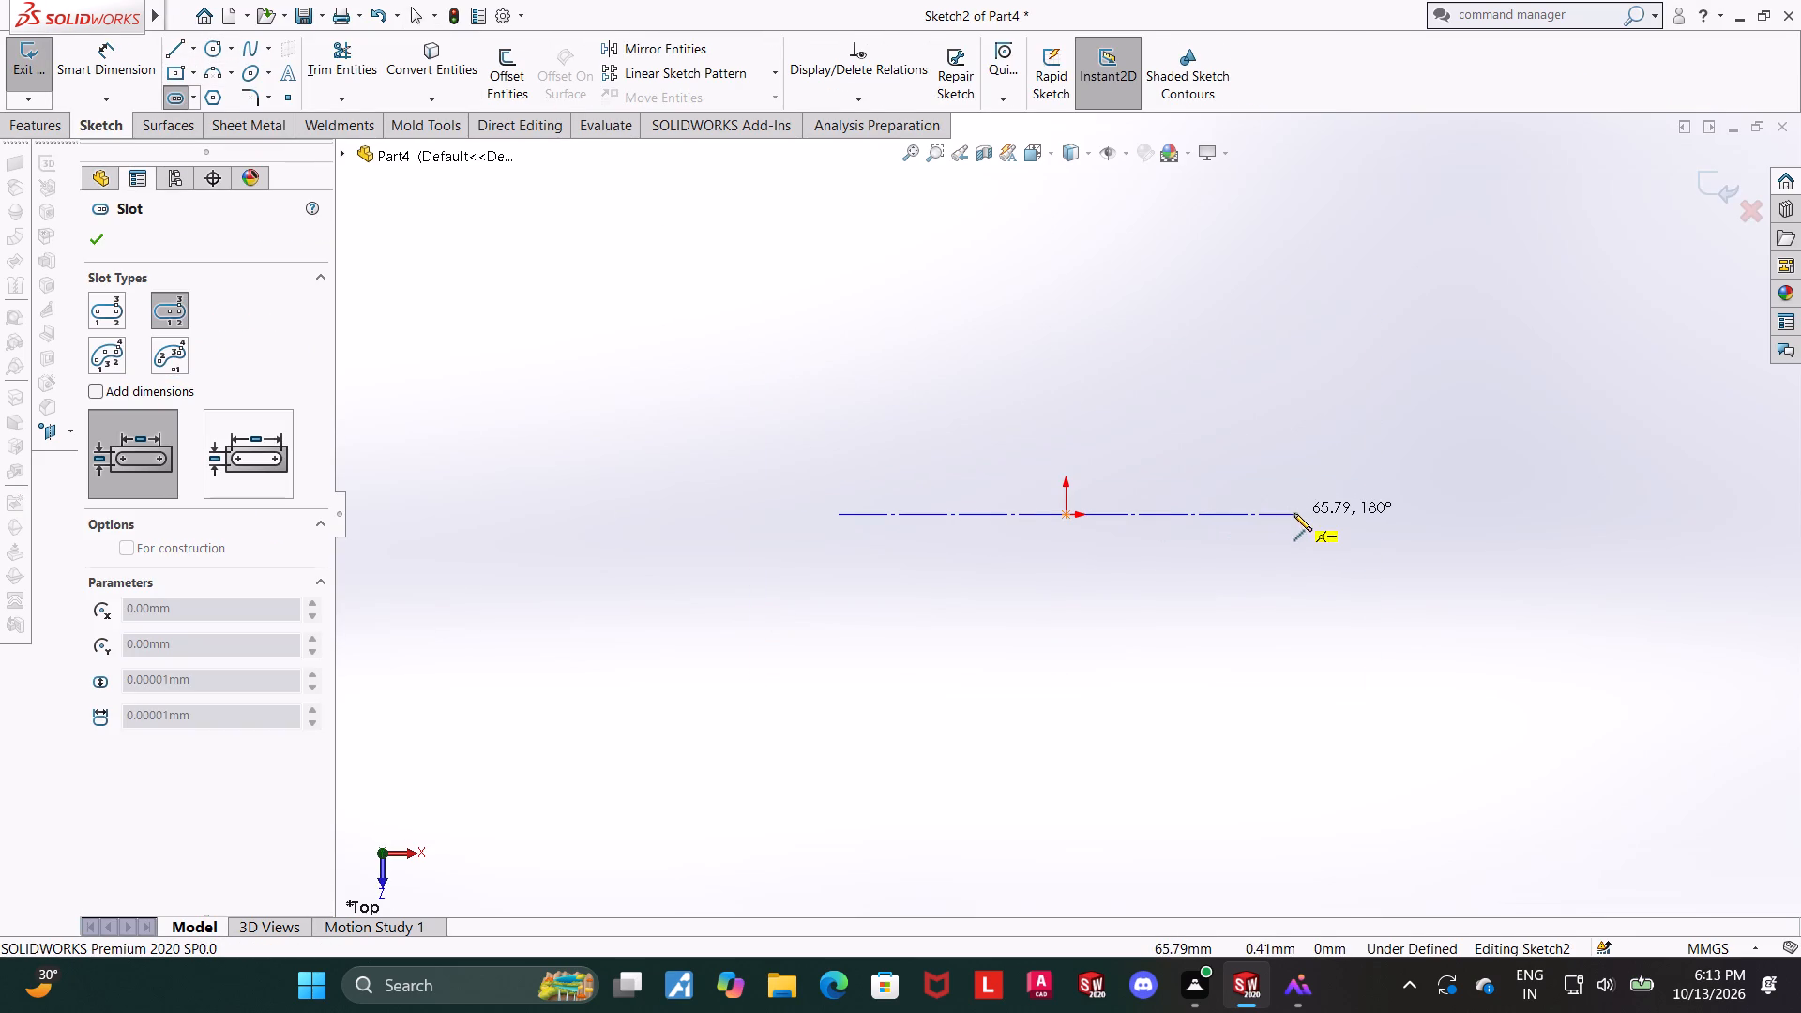
{"action": "left_click", "coordinate": [1294, 513]}
{"action": "left_click", "coordinate": [1288, 451]}
{"action": "key", "text": "grave"}
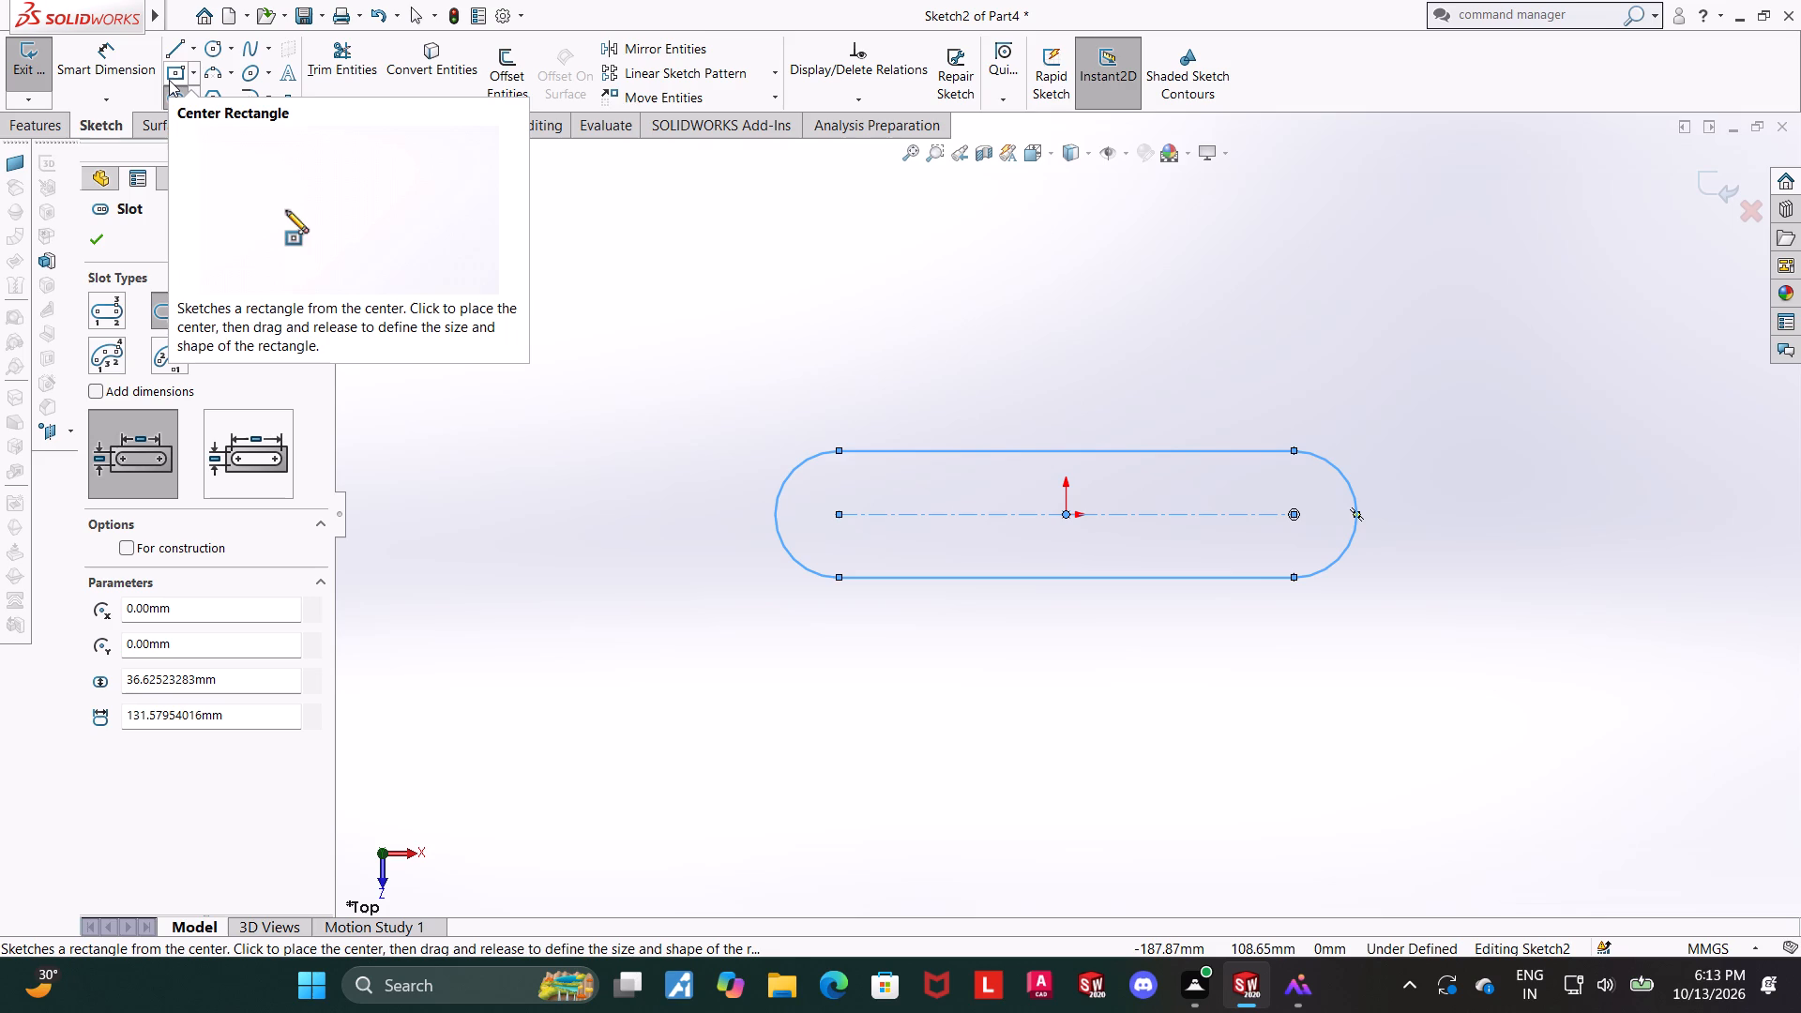
Dimension the distance between the slot's two arc centres as 26 mm.
{"action": "left_click", "coordinate": [119, 68]}
{"action": "scroll", "coordinate": [954, 528], "scroll_direction": "up", "scroll_amount": 2}
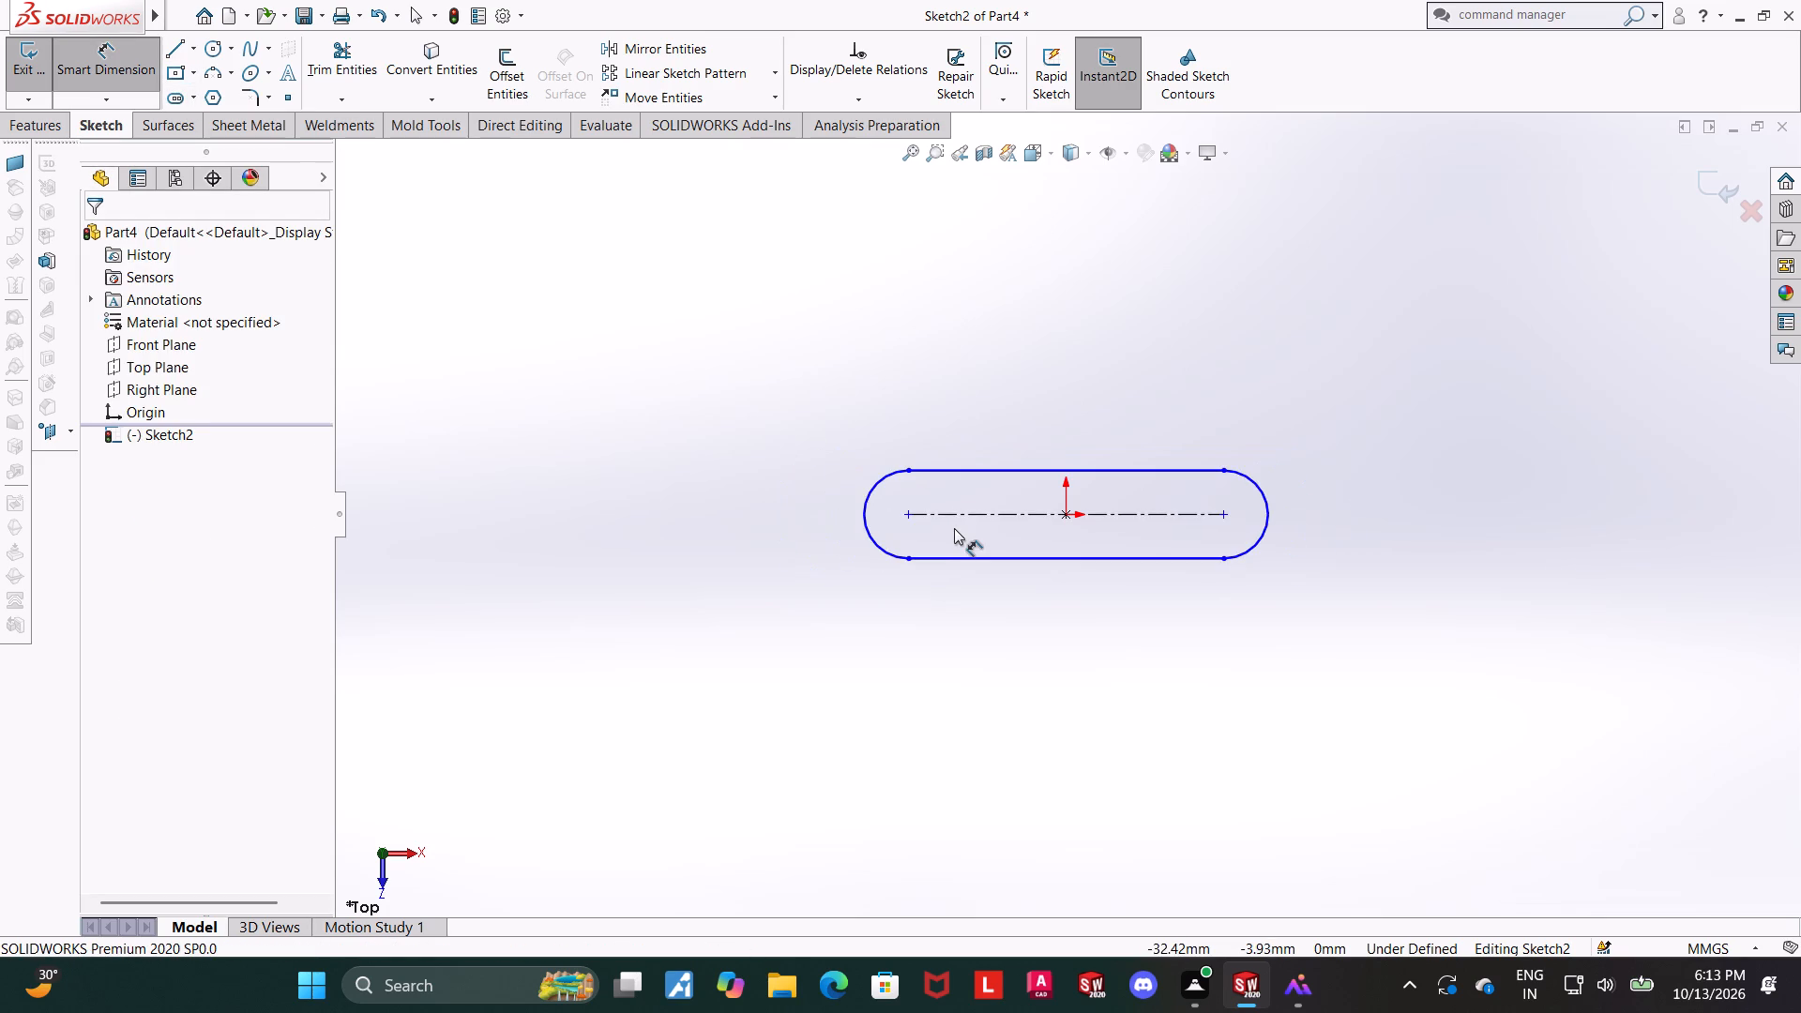
{"action": "scroll", "coordinate": [916, 514], "scroll_direction": "down", "scroll_amount": 2}
{"action": "scroll", "coordinate": [1352, 512], "scroll_direction": "up", "scroll_amount": 2}
{"action": "scroll", "coordinate": [1328, 509], "scroll_direction": "down", "scroll_amount": 2}
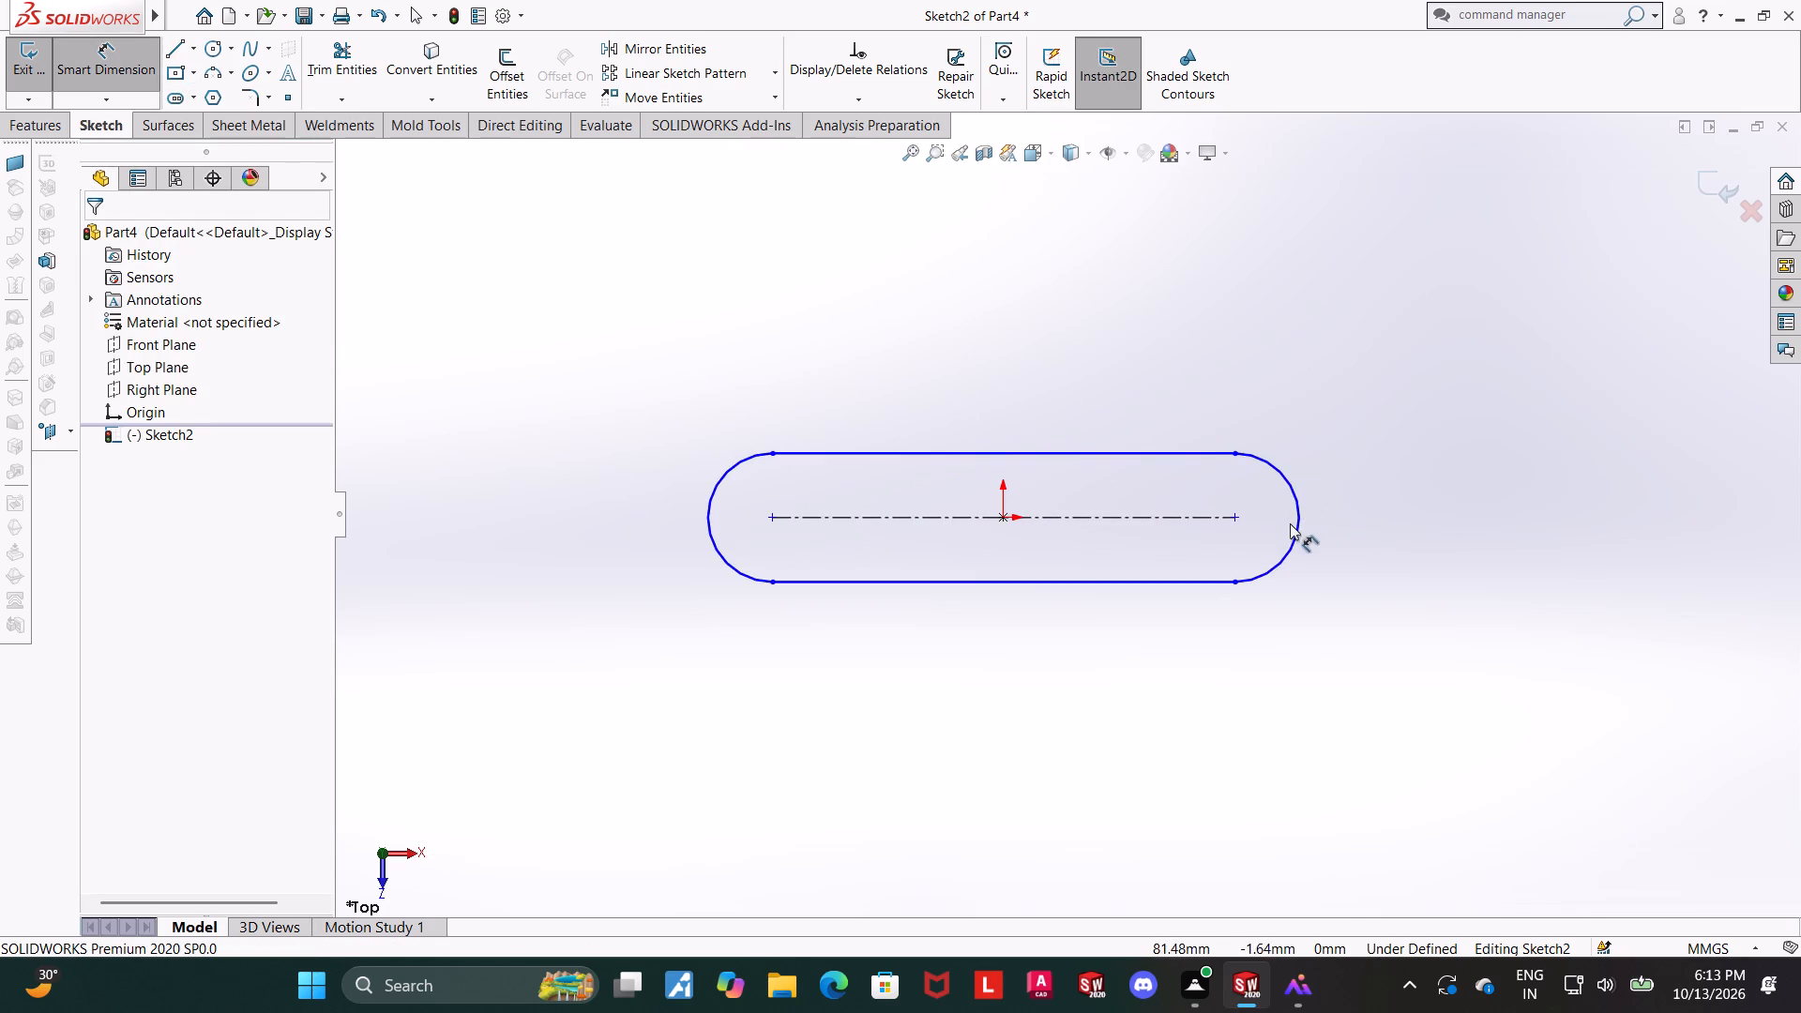
{"action": "middle_click_drag", "start_coordinate": [1290, 523], "coordinate": [1286, 452]}
{"action": "scroll", "coordinate": [1209, 578], "scroll_direction": "up", "scroll_amount": 1}
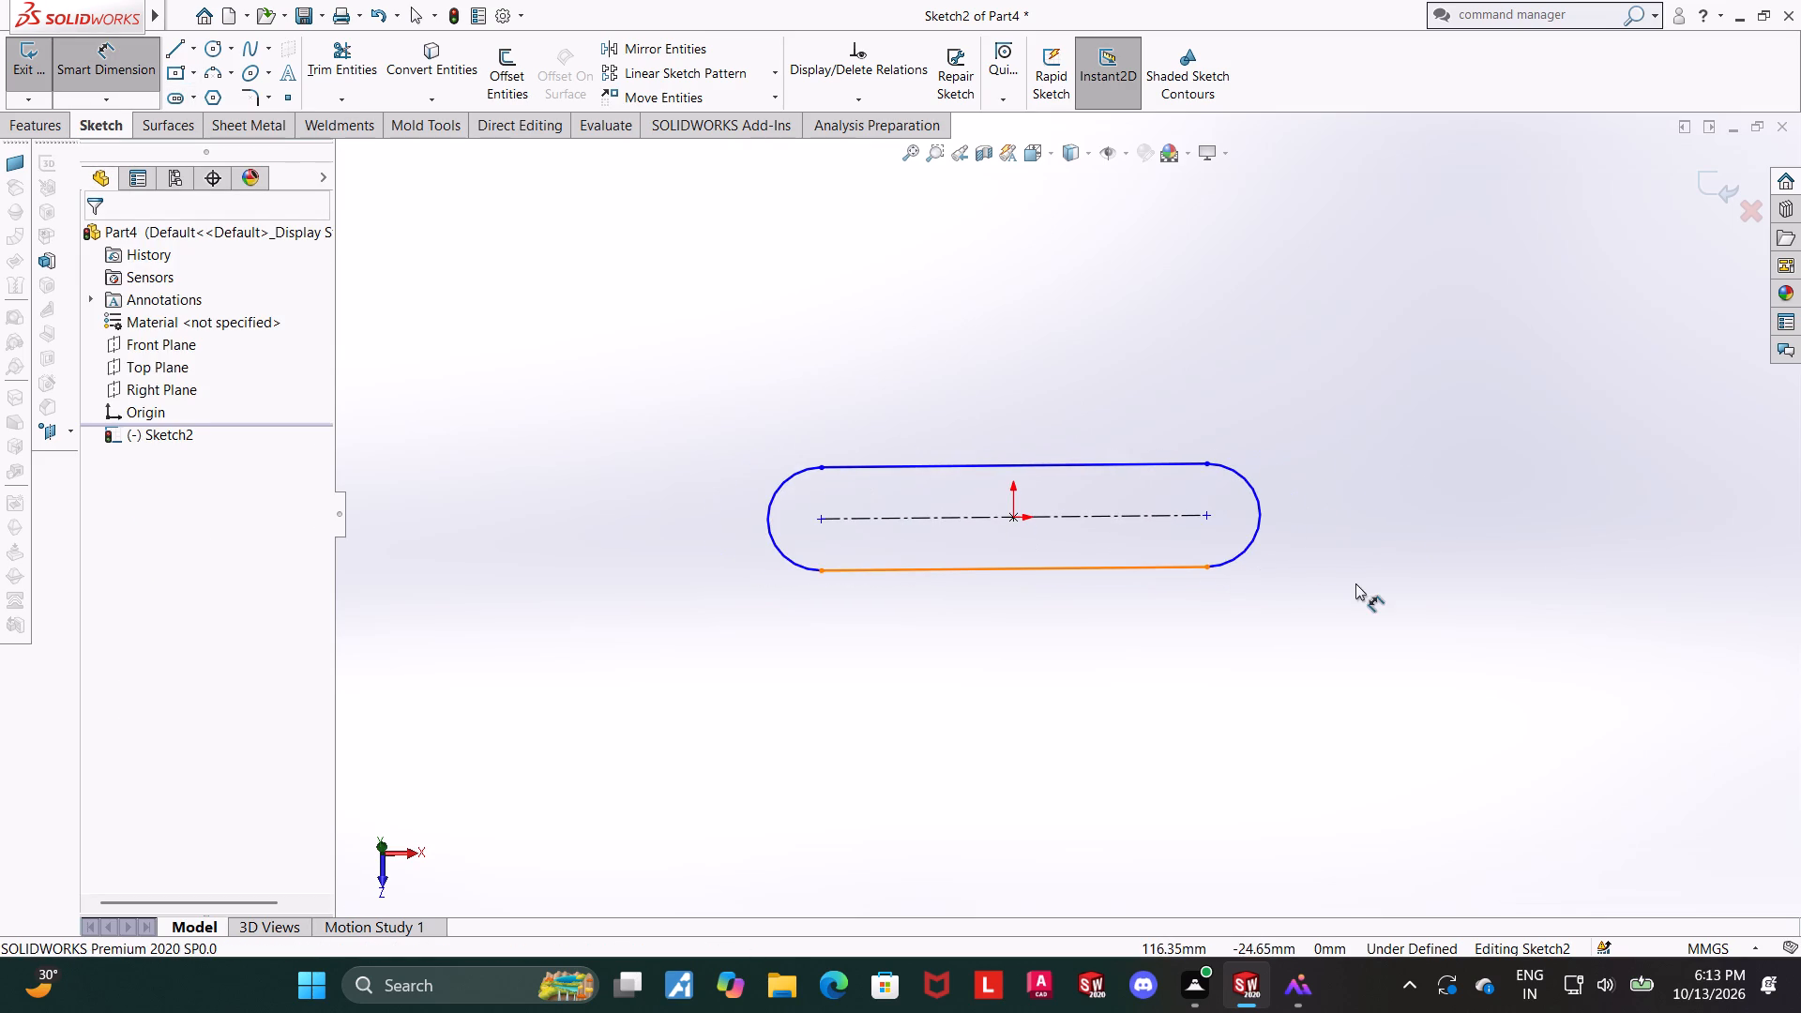
{"action": "scroll", "coordinate": [1355, 583], "scroll_direction": "down", "scroll_amount": 2}
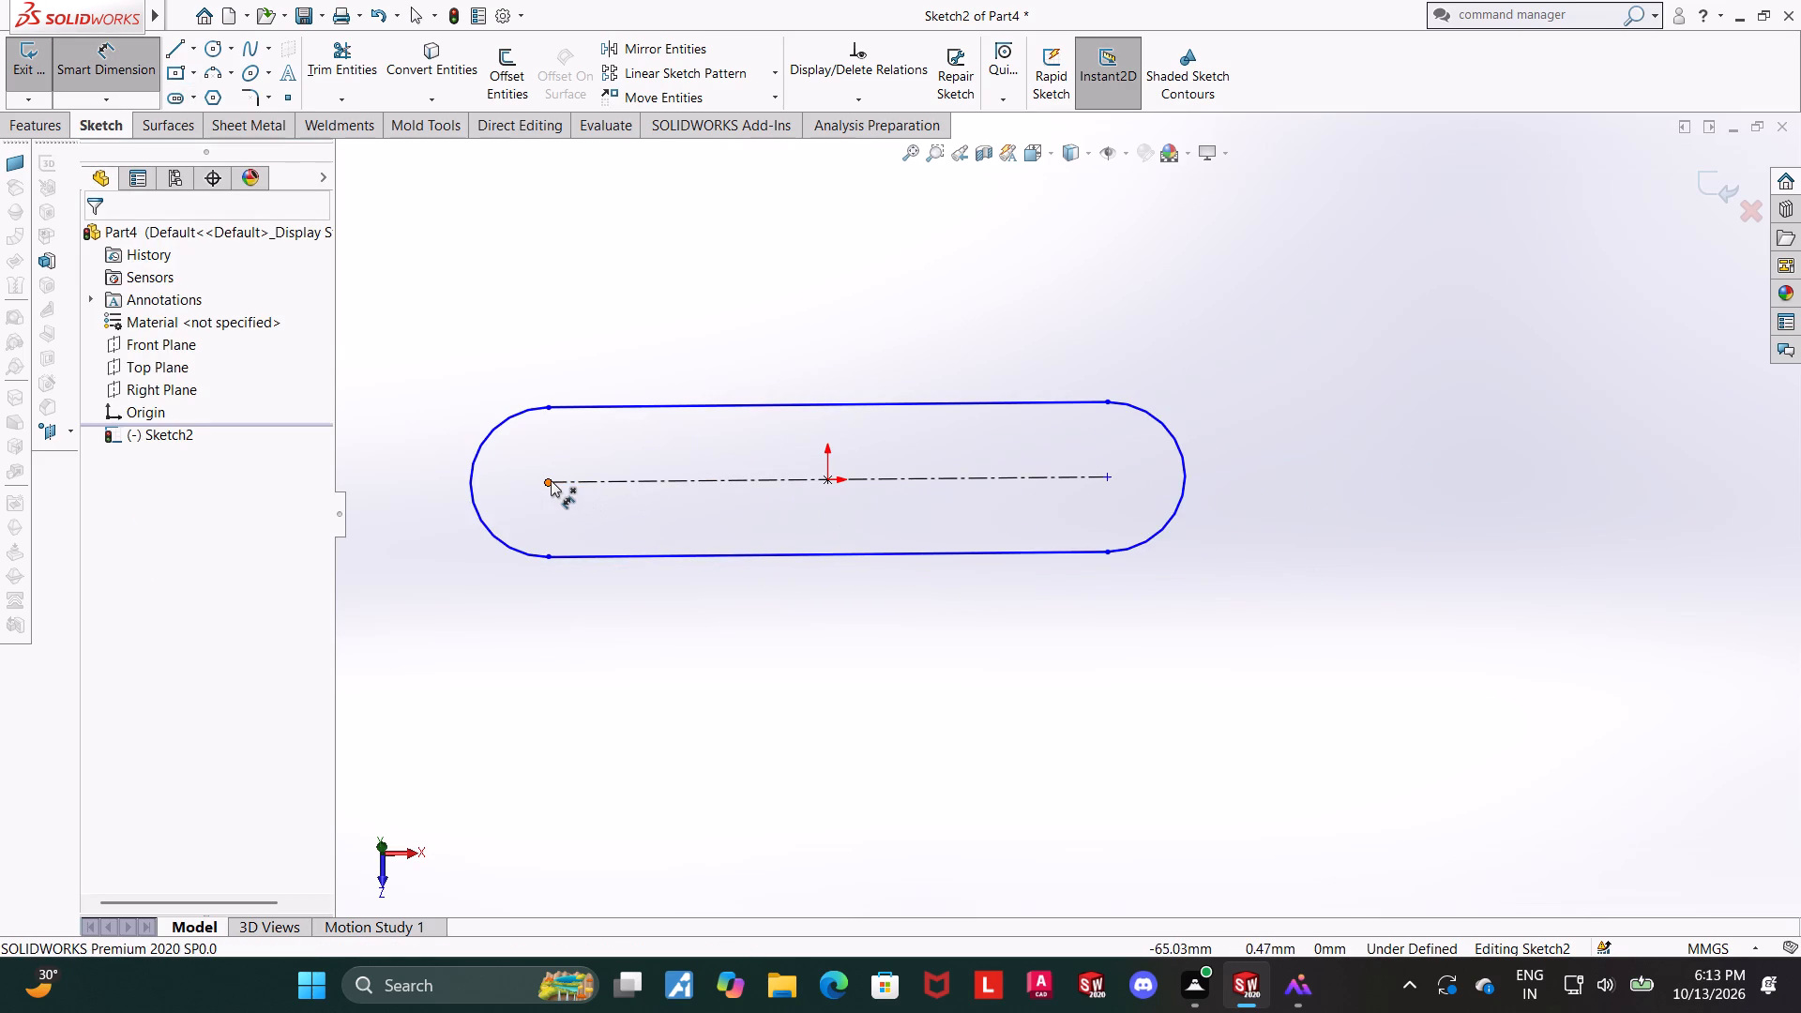
{"action": "left_click", "coordinate": [551, 480]}
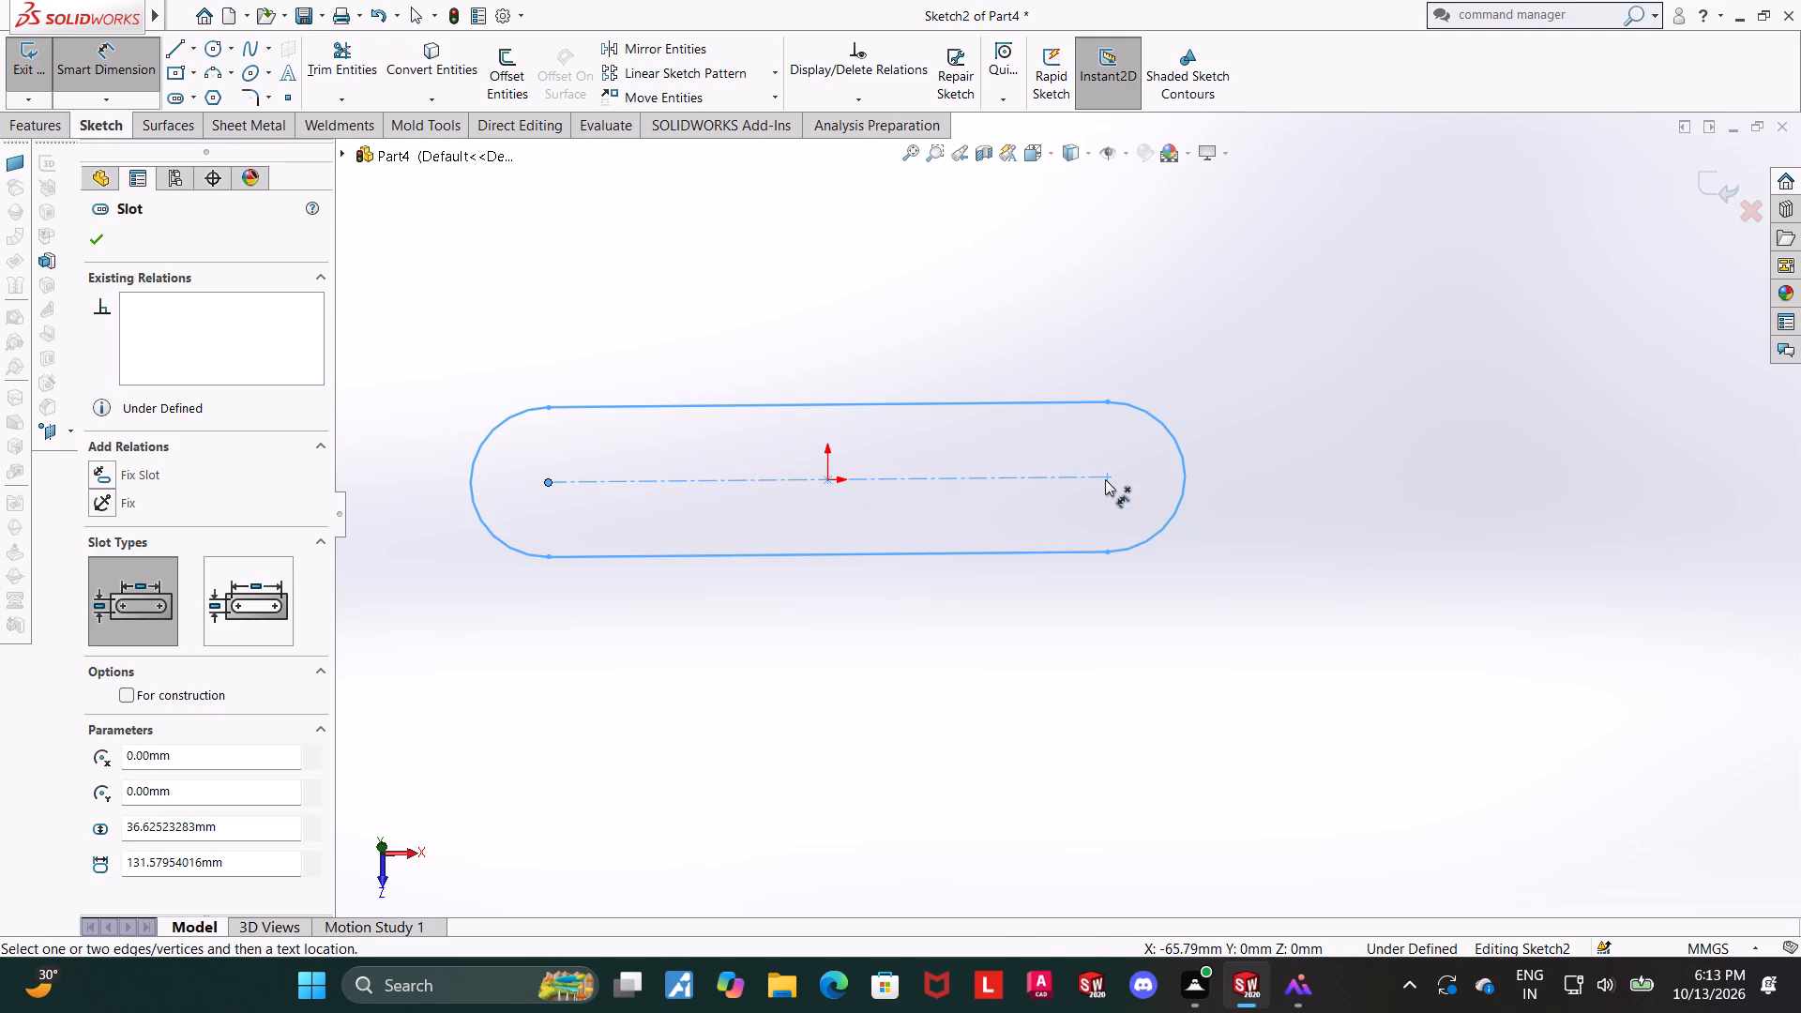
{"action": "left_click", "coordinate": [1105, 479]}
{"action": "left_click", "coordinate": [1008, 340]}
{"action": "type", "text": "26"}
{"action": "key", "text": "Return"}
{"action": "key", "text": "Escape"}
Dimension the slot's end arc with a 3 mm radius.
{"action": "left_click", "coordinate": [116, 68]}
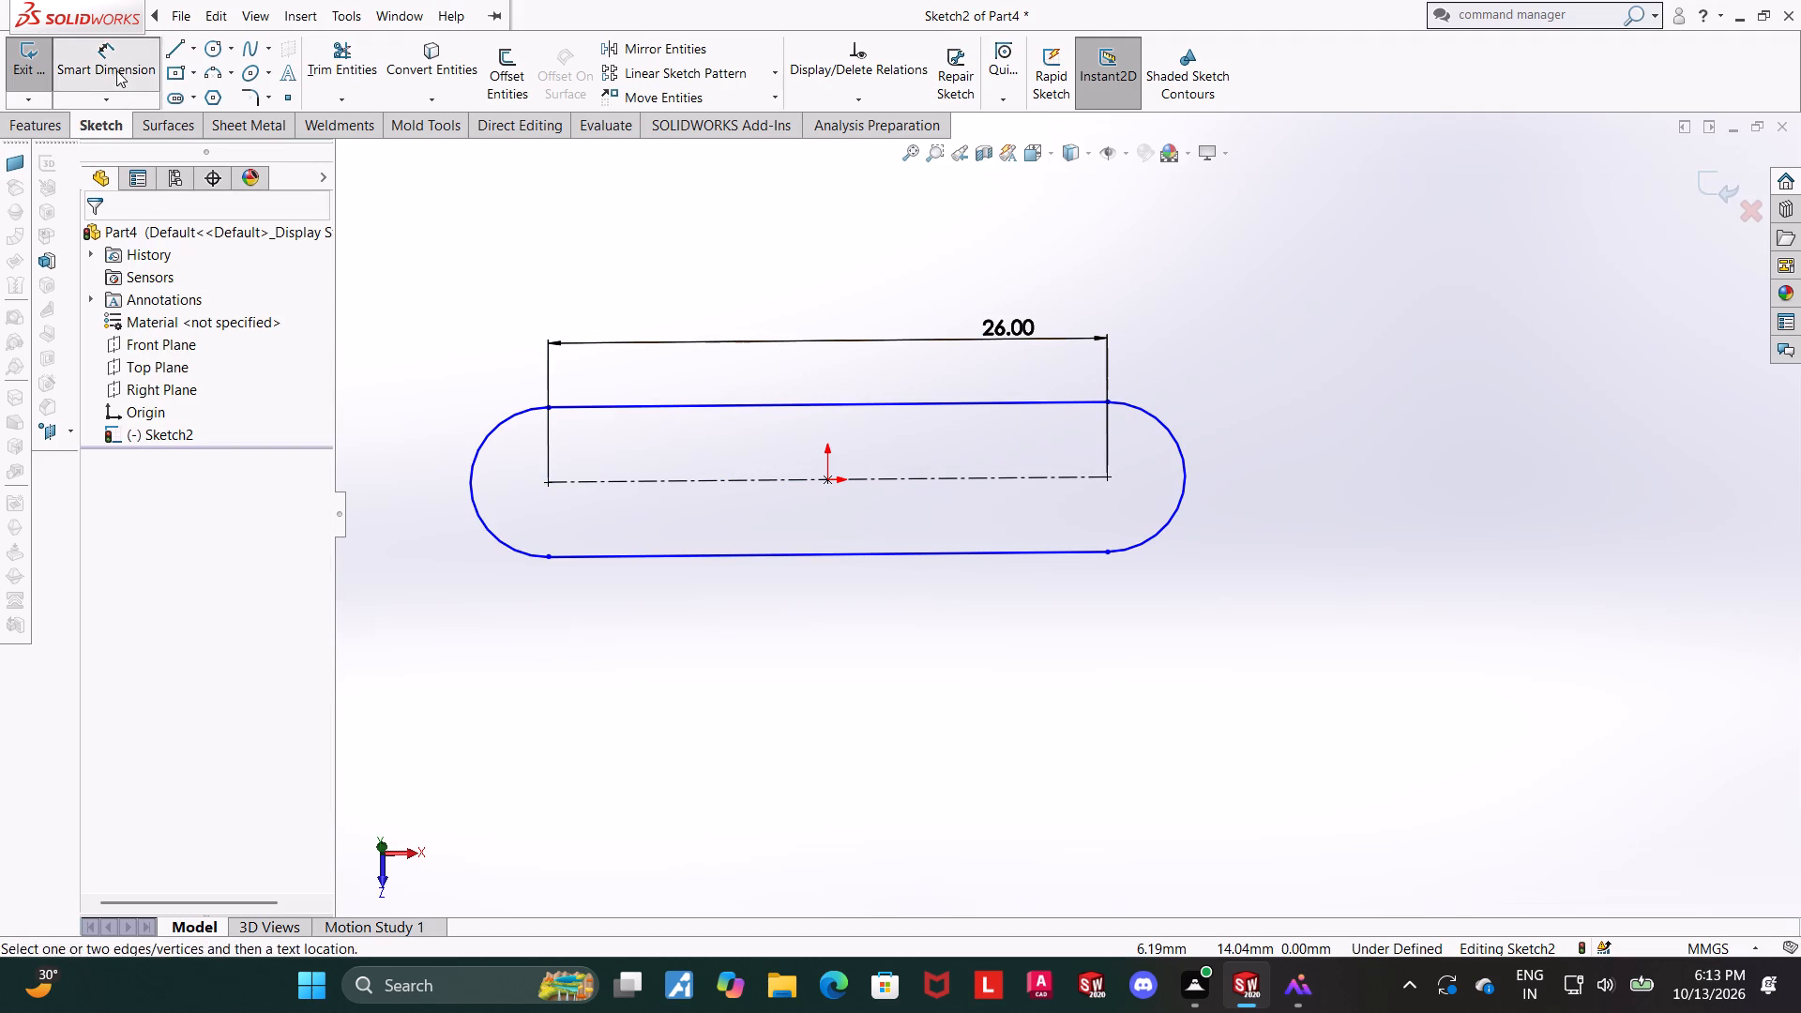
{"action": "left_click", "coordinate": [474, 500]}
{"action": "left_click", "coordinate": [423, 577]}
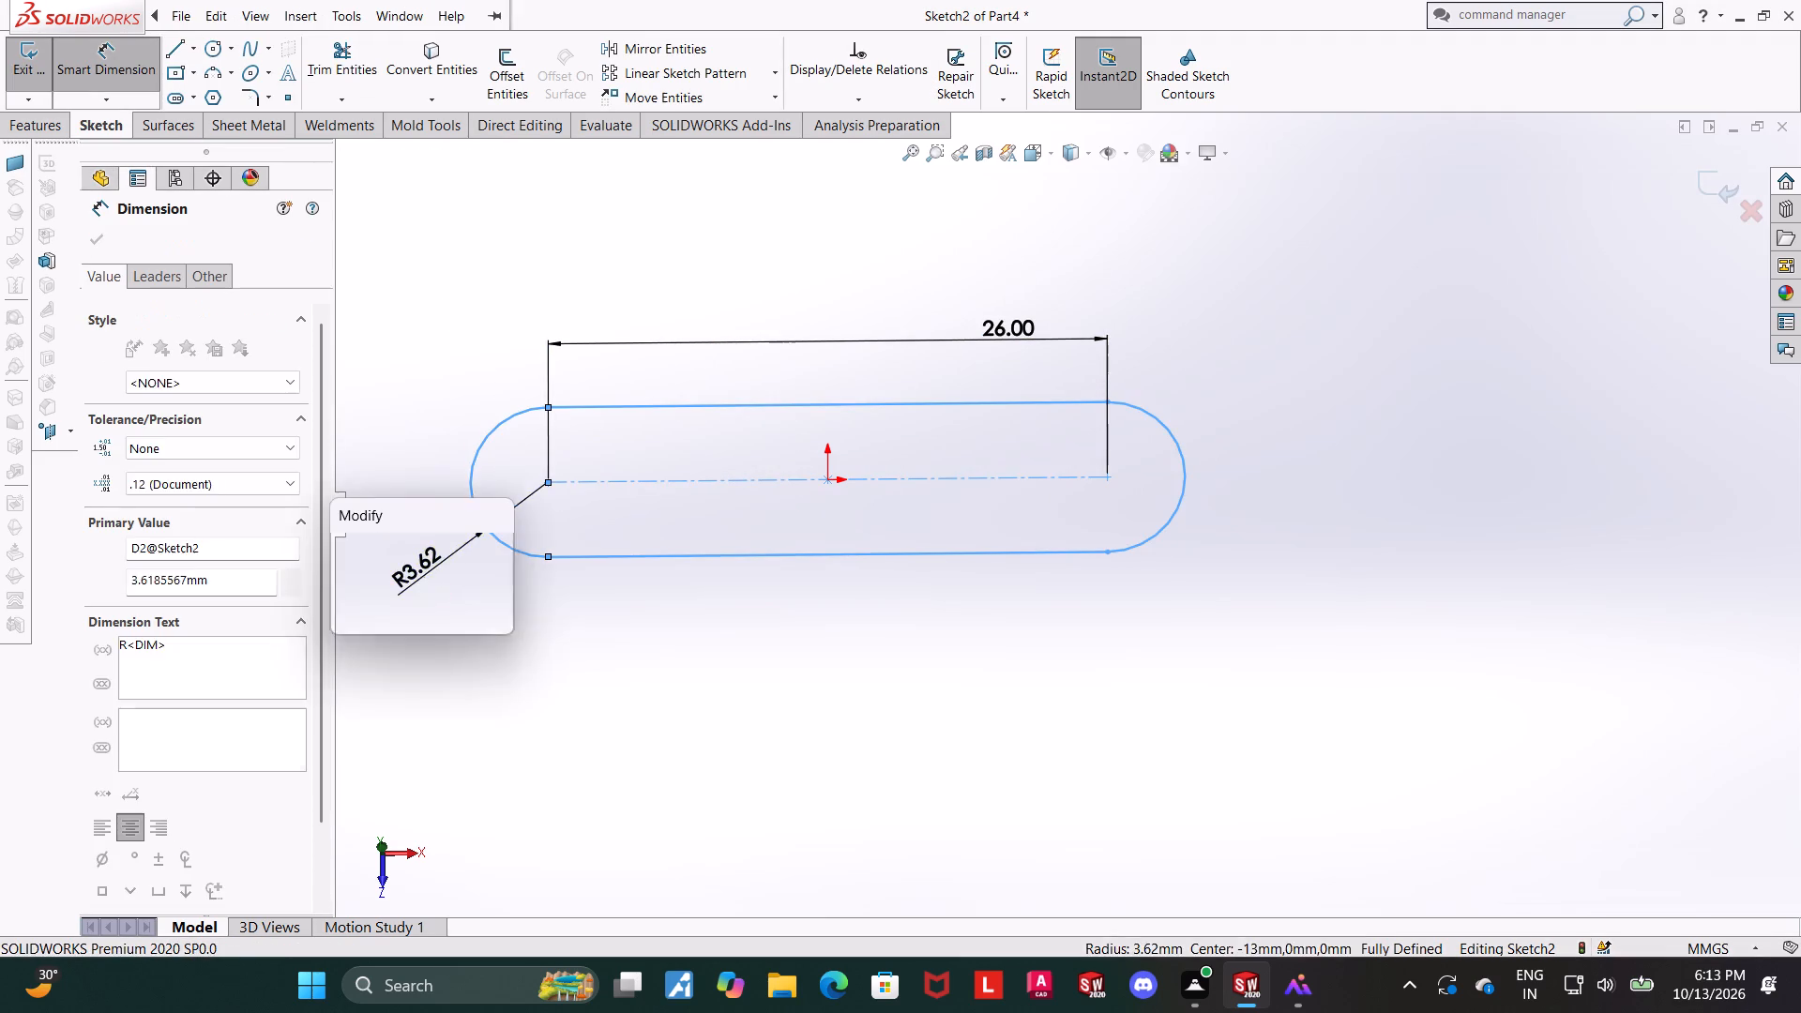
{"action": "key", "text": "3"}
{"action": "key", "text": "Return"}
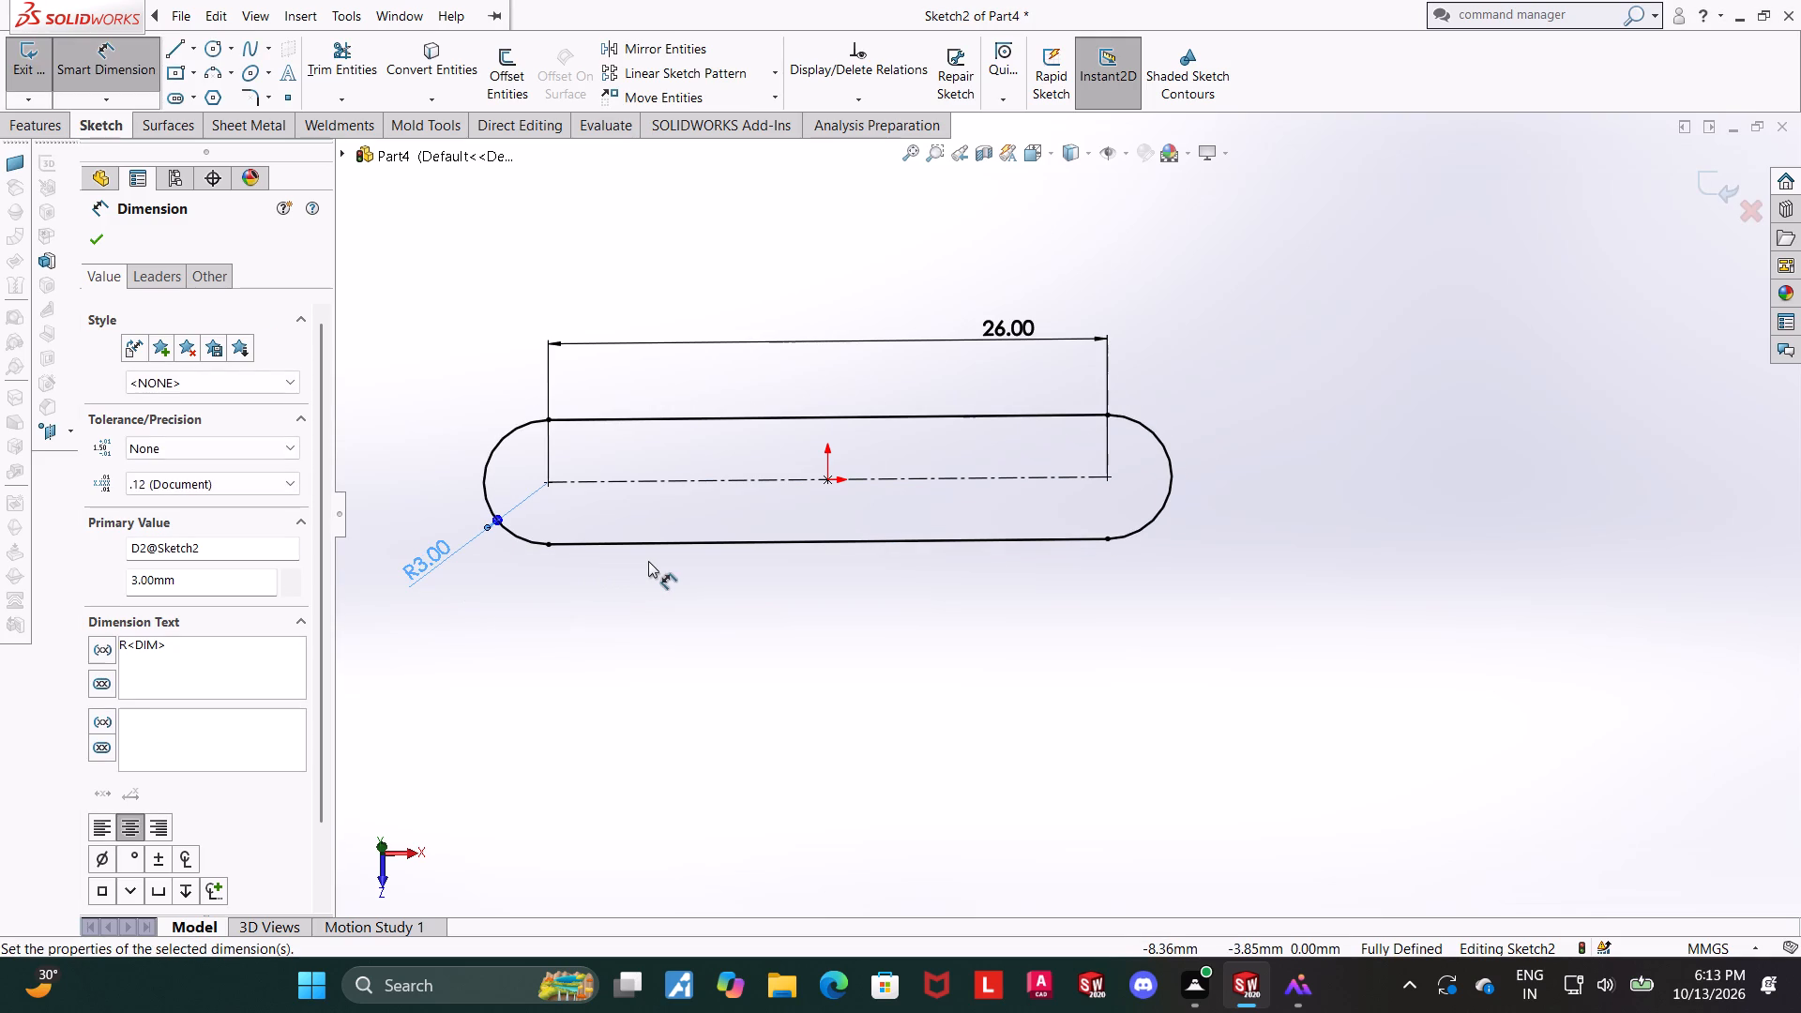
{"action": "left_click", "coordinate": [1394, 365]}
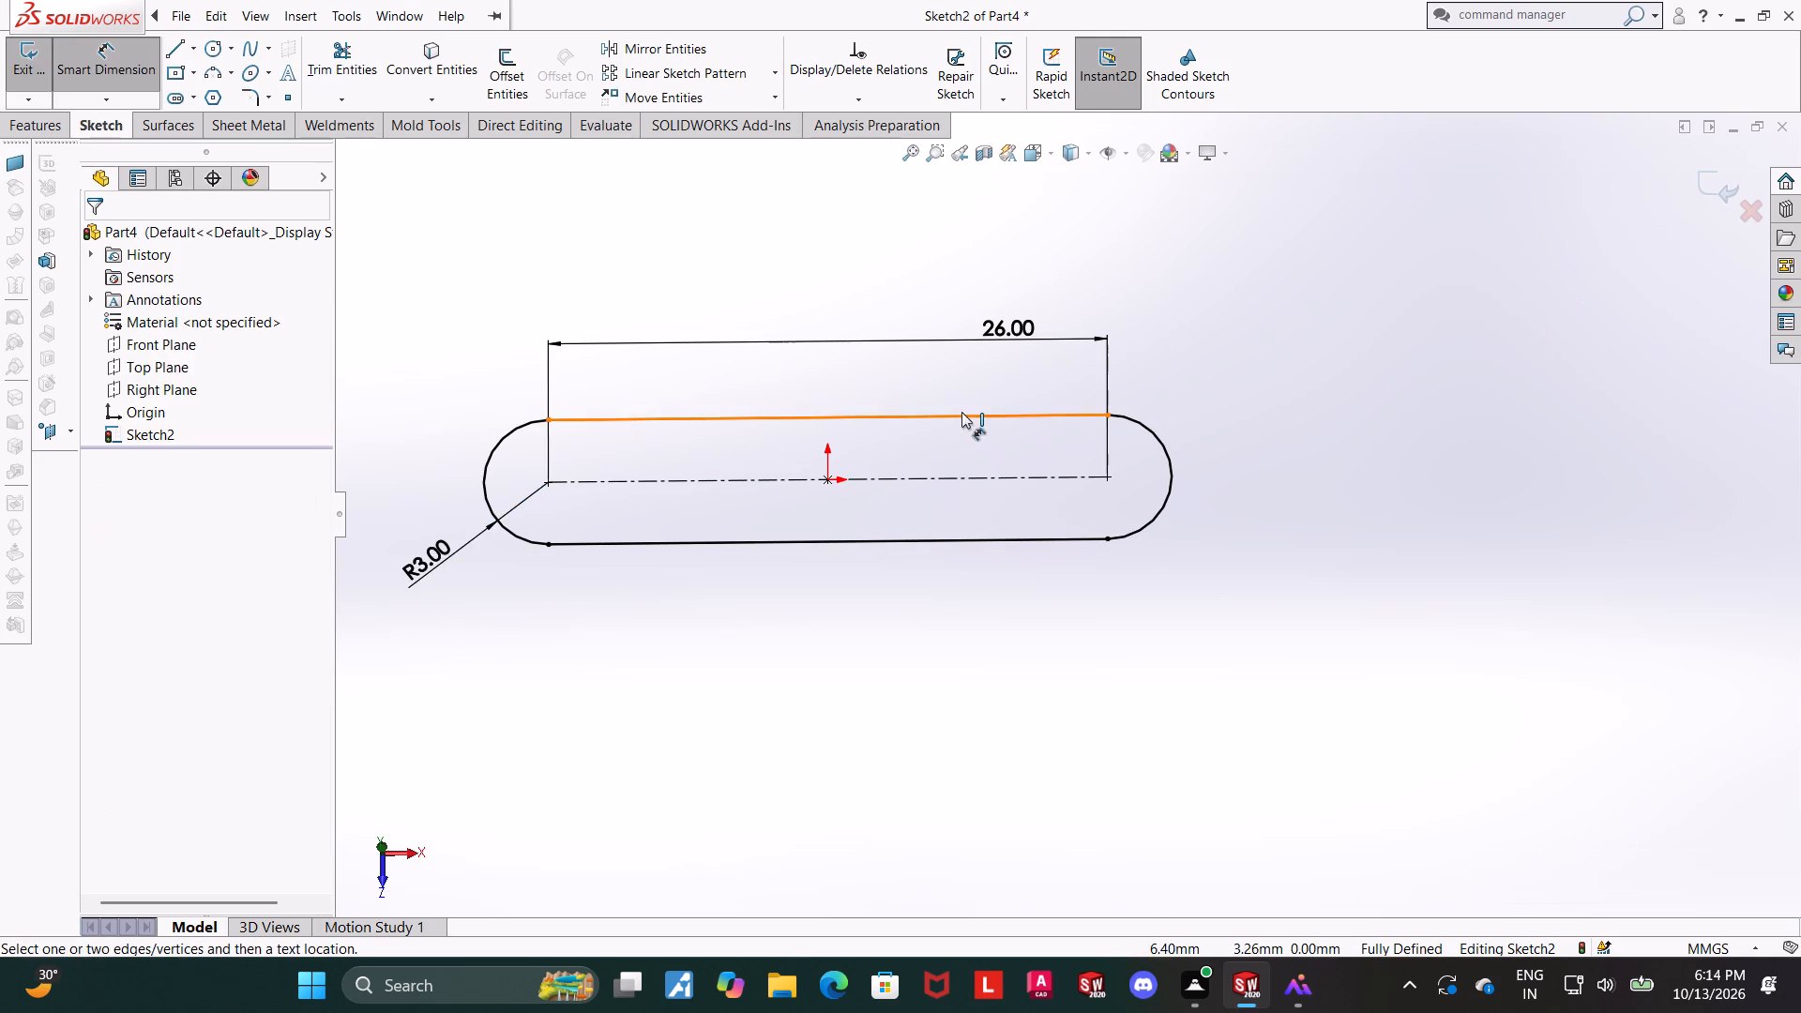
Close the slot sketch and extrude it as a blind boss 6 mm deep.
{"action": "scroll", "coordinate": [1370, 465], "scroll_direction": "up", "scroll_amount": 2}
{"action": "left_click", "coordinate": [1708, 174]}
{"action": "middle_click_drag", "start_coordinate": [1123, 448], "coordinate": [1128, 241]}
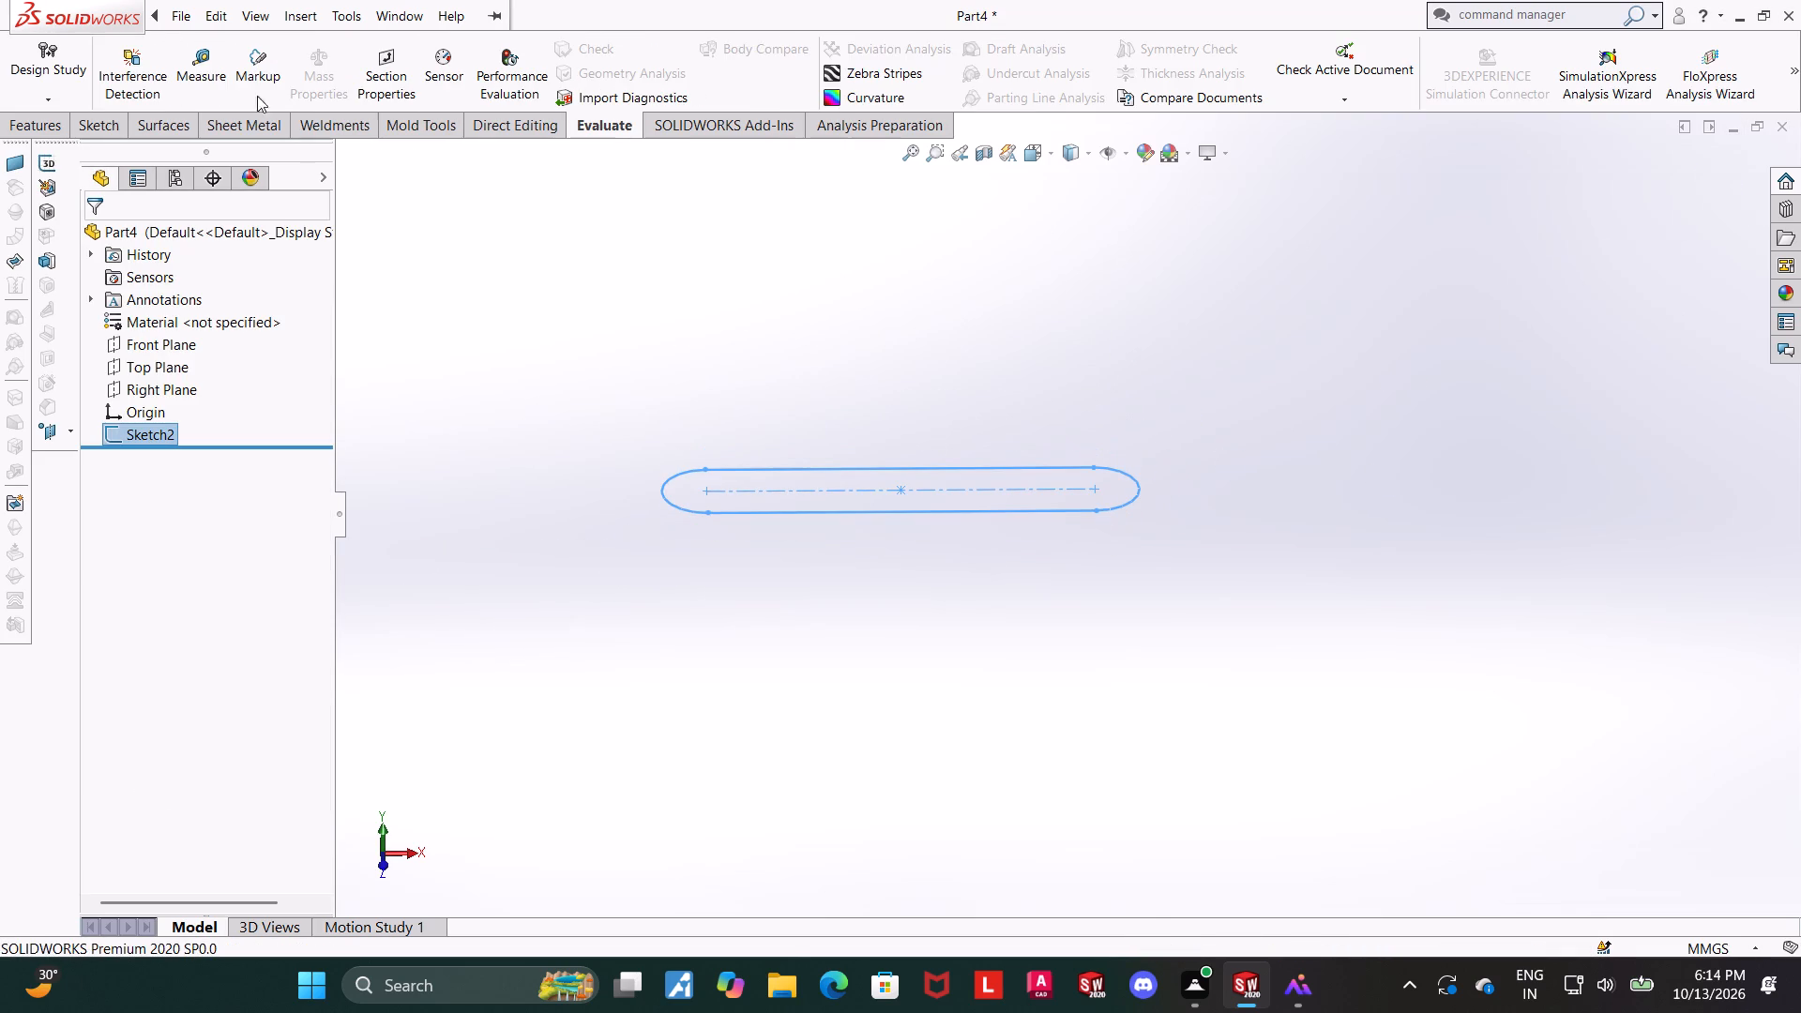
{"action": "left_click", "coordinate": [54, 126]}
{"action": "left_click", "coordinate": [55, 71]}
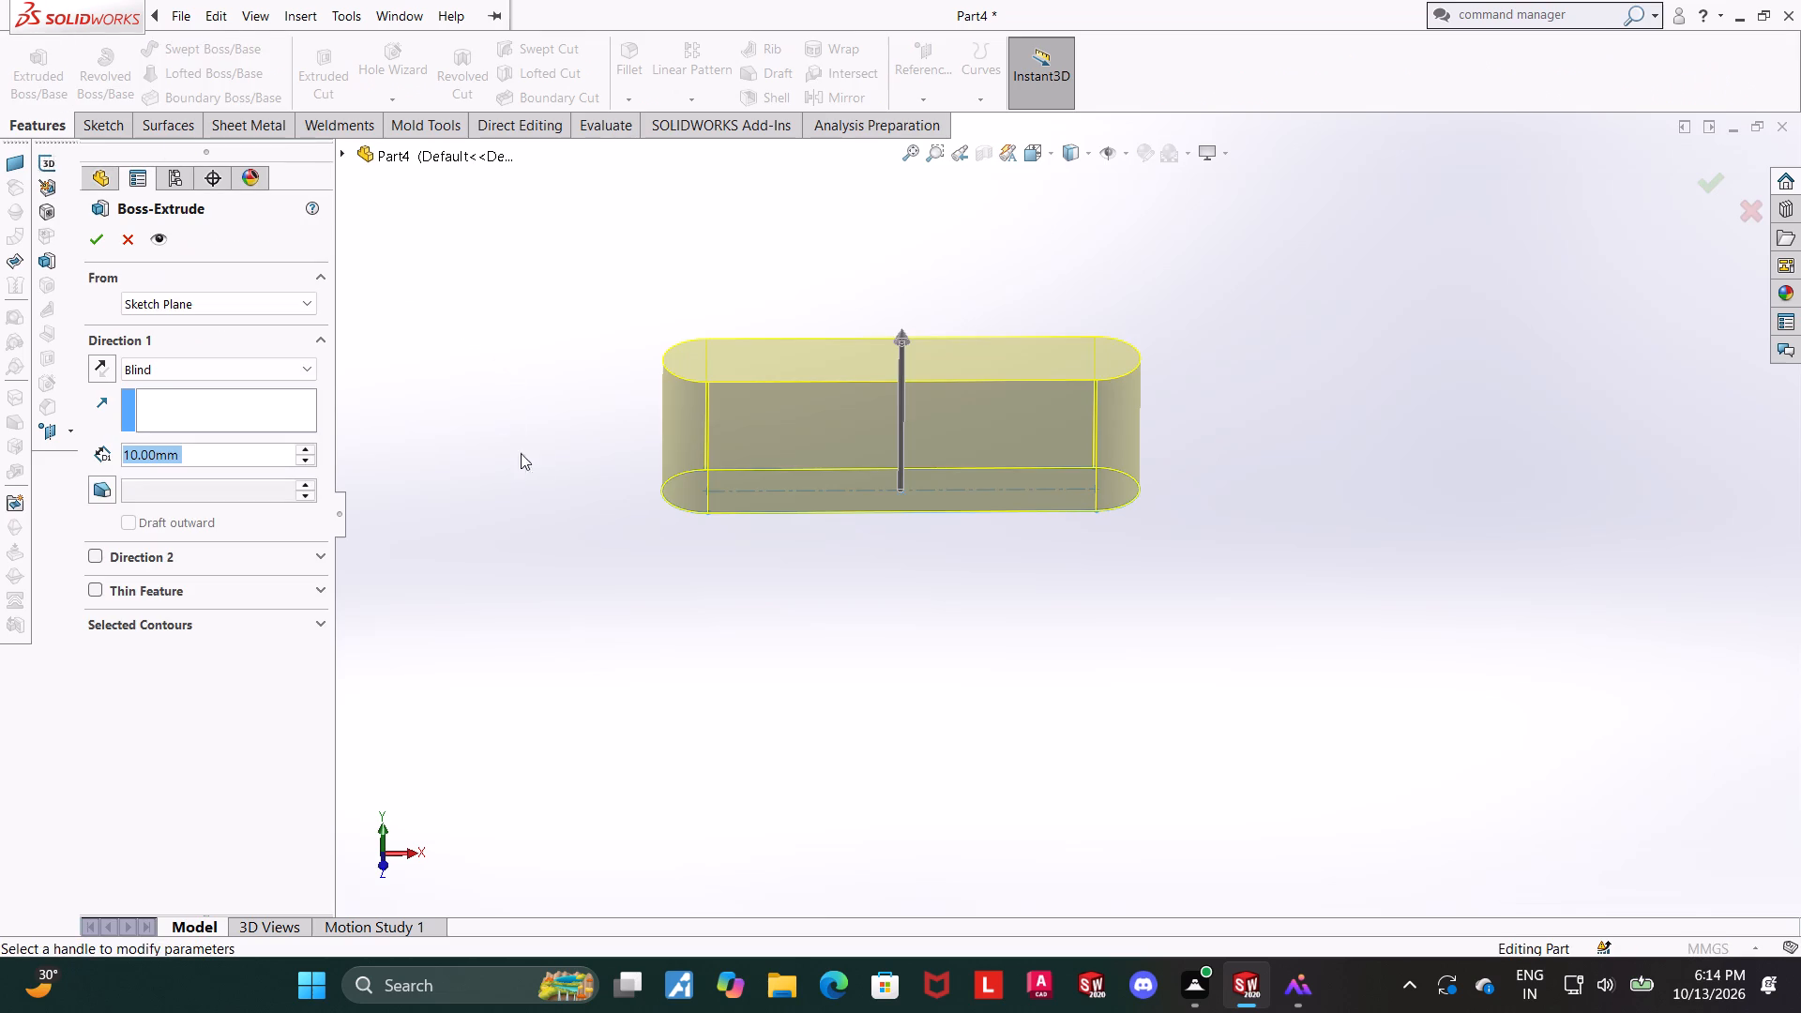
{"action": "key", "text": "6"}
{"action": "key", "text": "Return"}
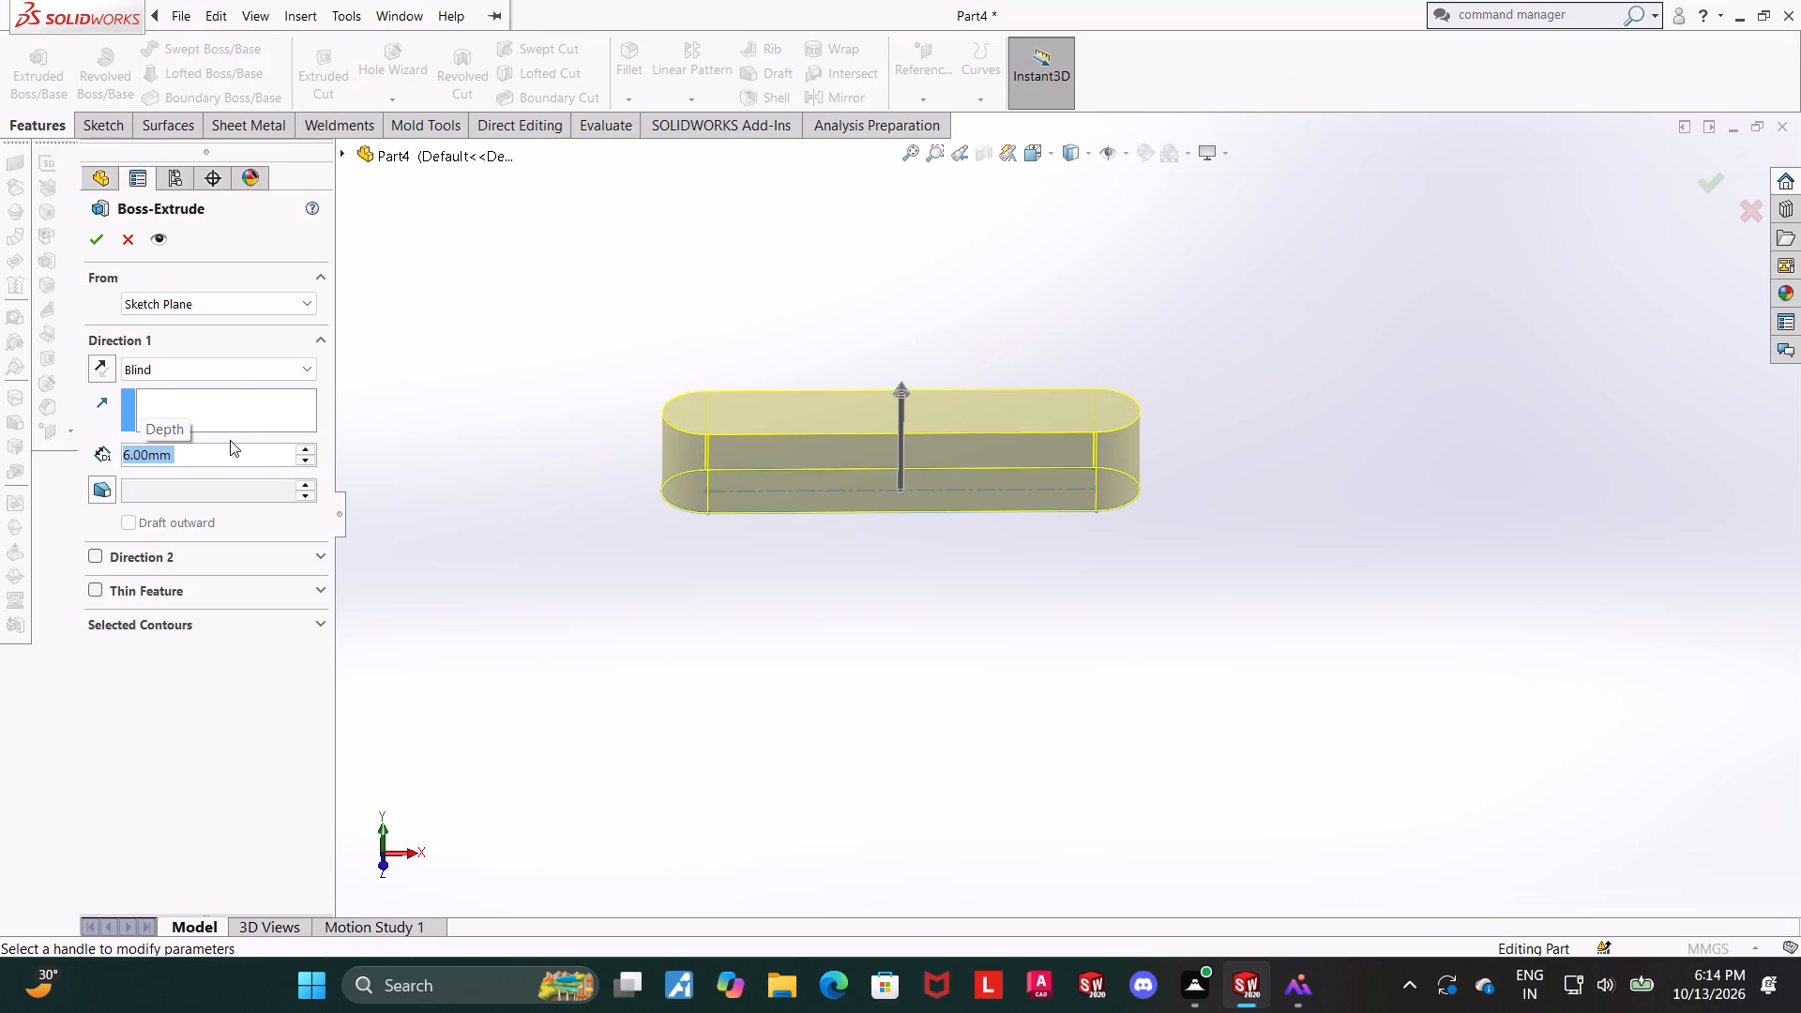
{"action": "left_click", "coordinate": [97, 241]}
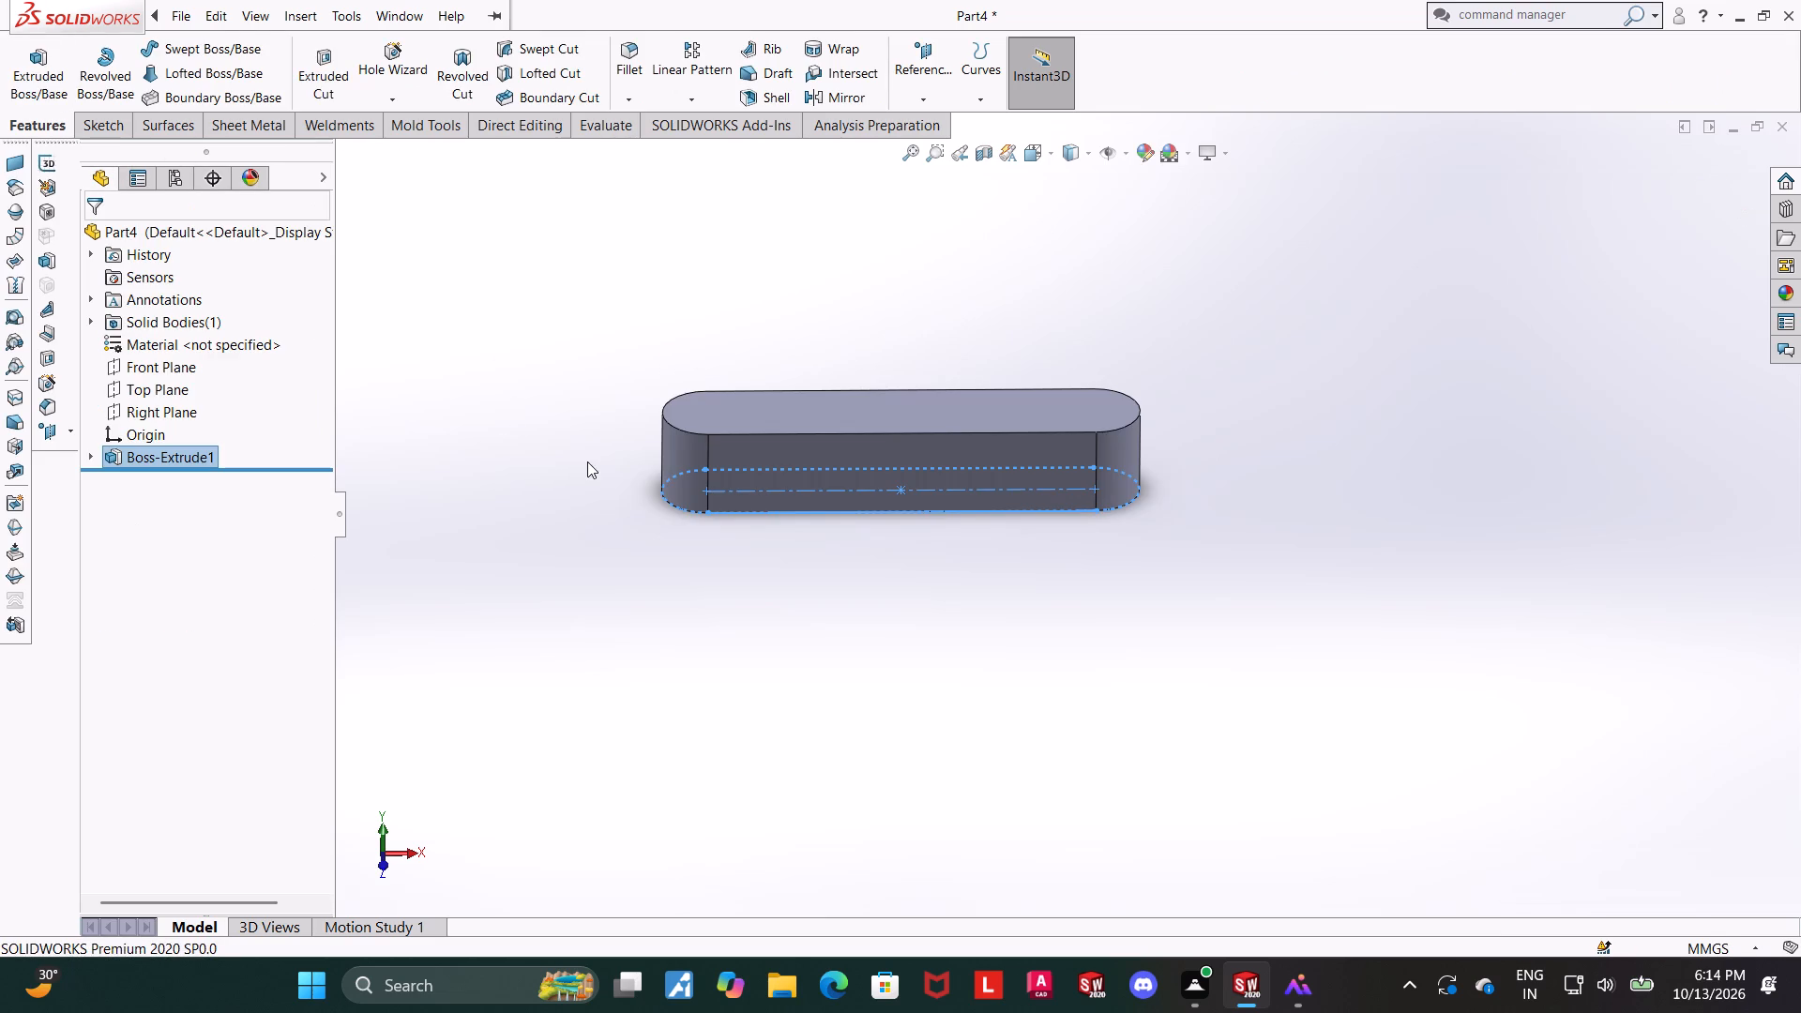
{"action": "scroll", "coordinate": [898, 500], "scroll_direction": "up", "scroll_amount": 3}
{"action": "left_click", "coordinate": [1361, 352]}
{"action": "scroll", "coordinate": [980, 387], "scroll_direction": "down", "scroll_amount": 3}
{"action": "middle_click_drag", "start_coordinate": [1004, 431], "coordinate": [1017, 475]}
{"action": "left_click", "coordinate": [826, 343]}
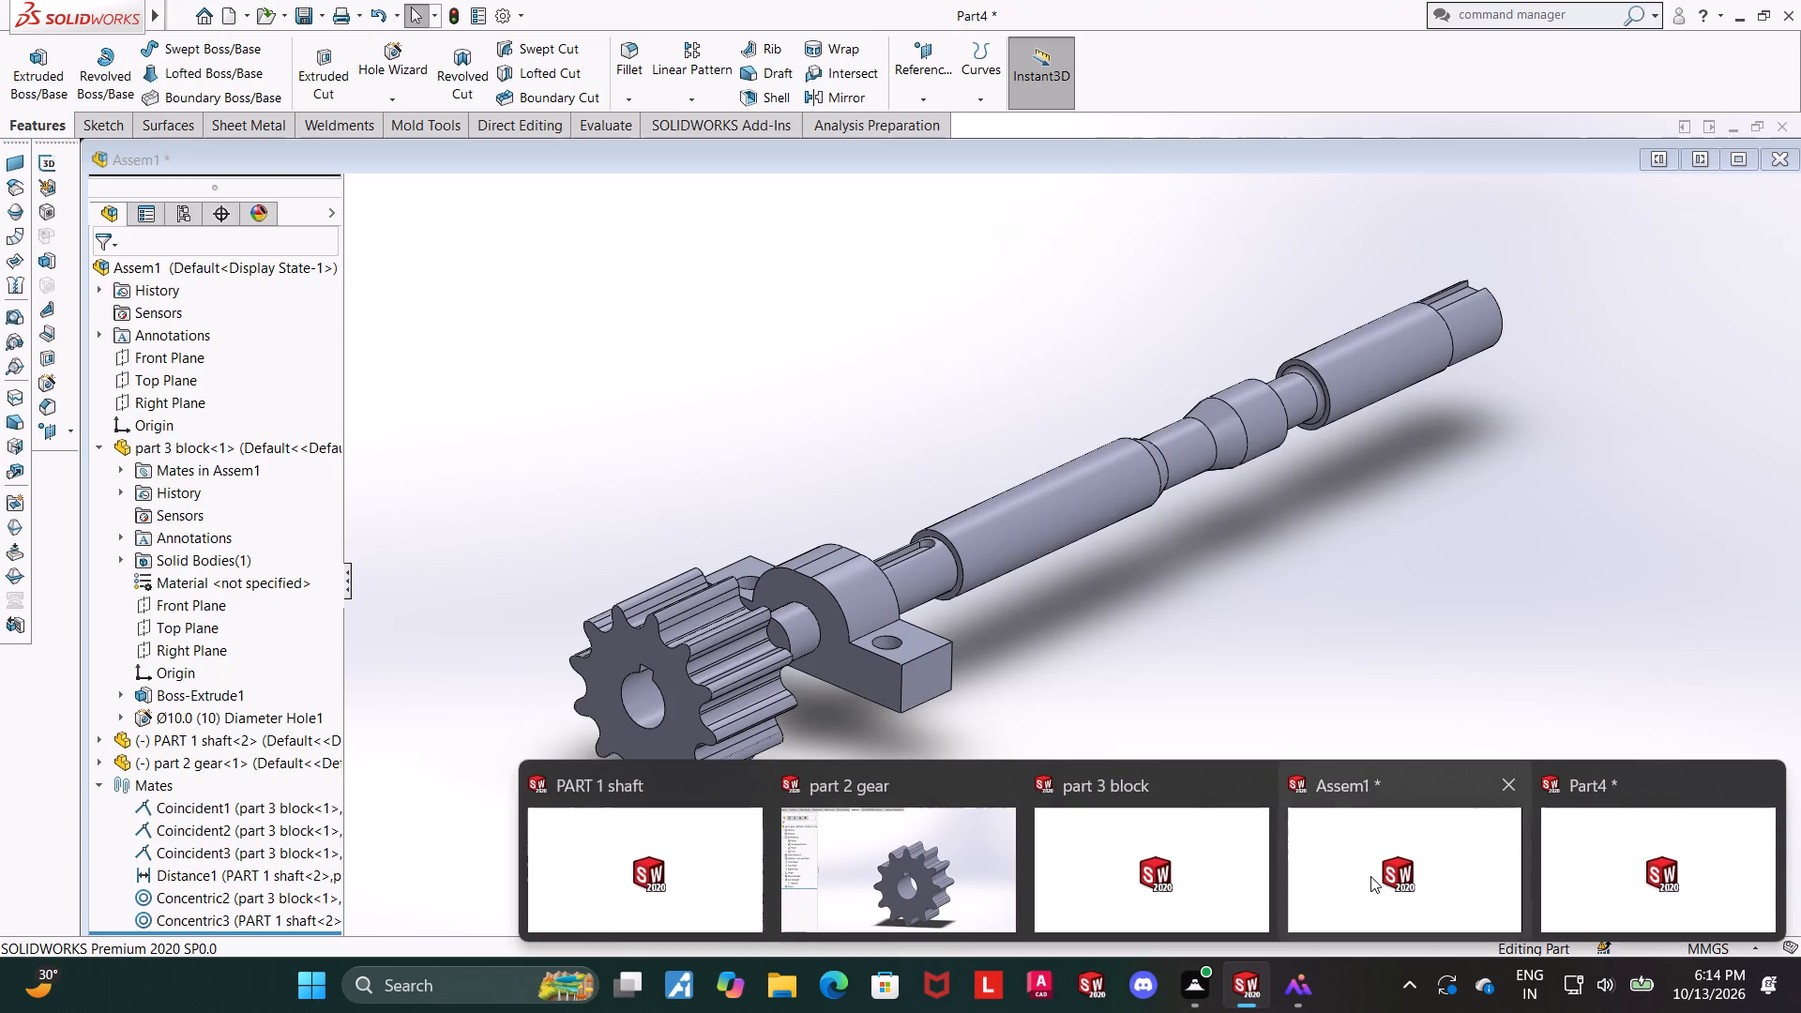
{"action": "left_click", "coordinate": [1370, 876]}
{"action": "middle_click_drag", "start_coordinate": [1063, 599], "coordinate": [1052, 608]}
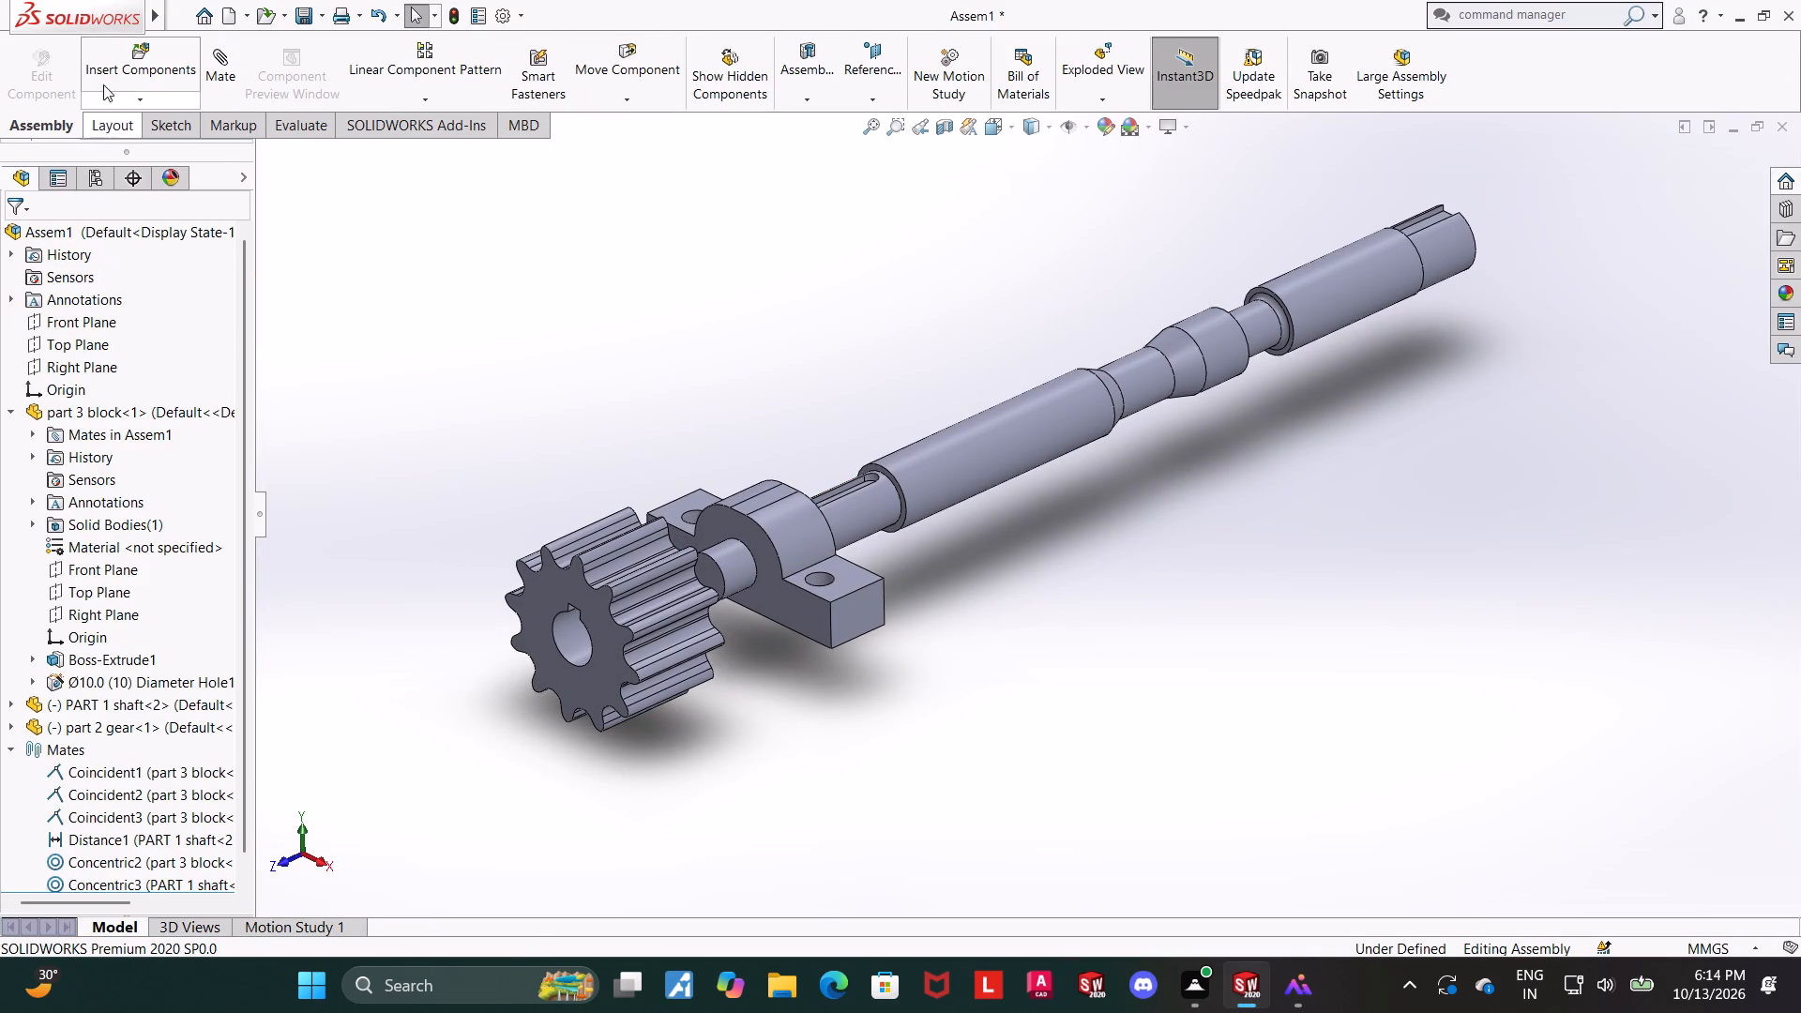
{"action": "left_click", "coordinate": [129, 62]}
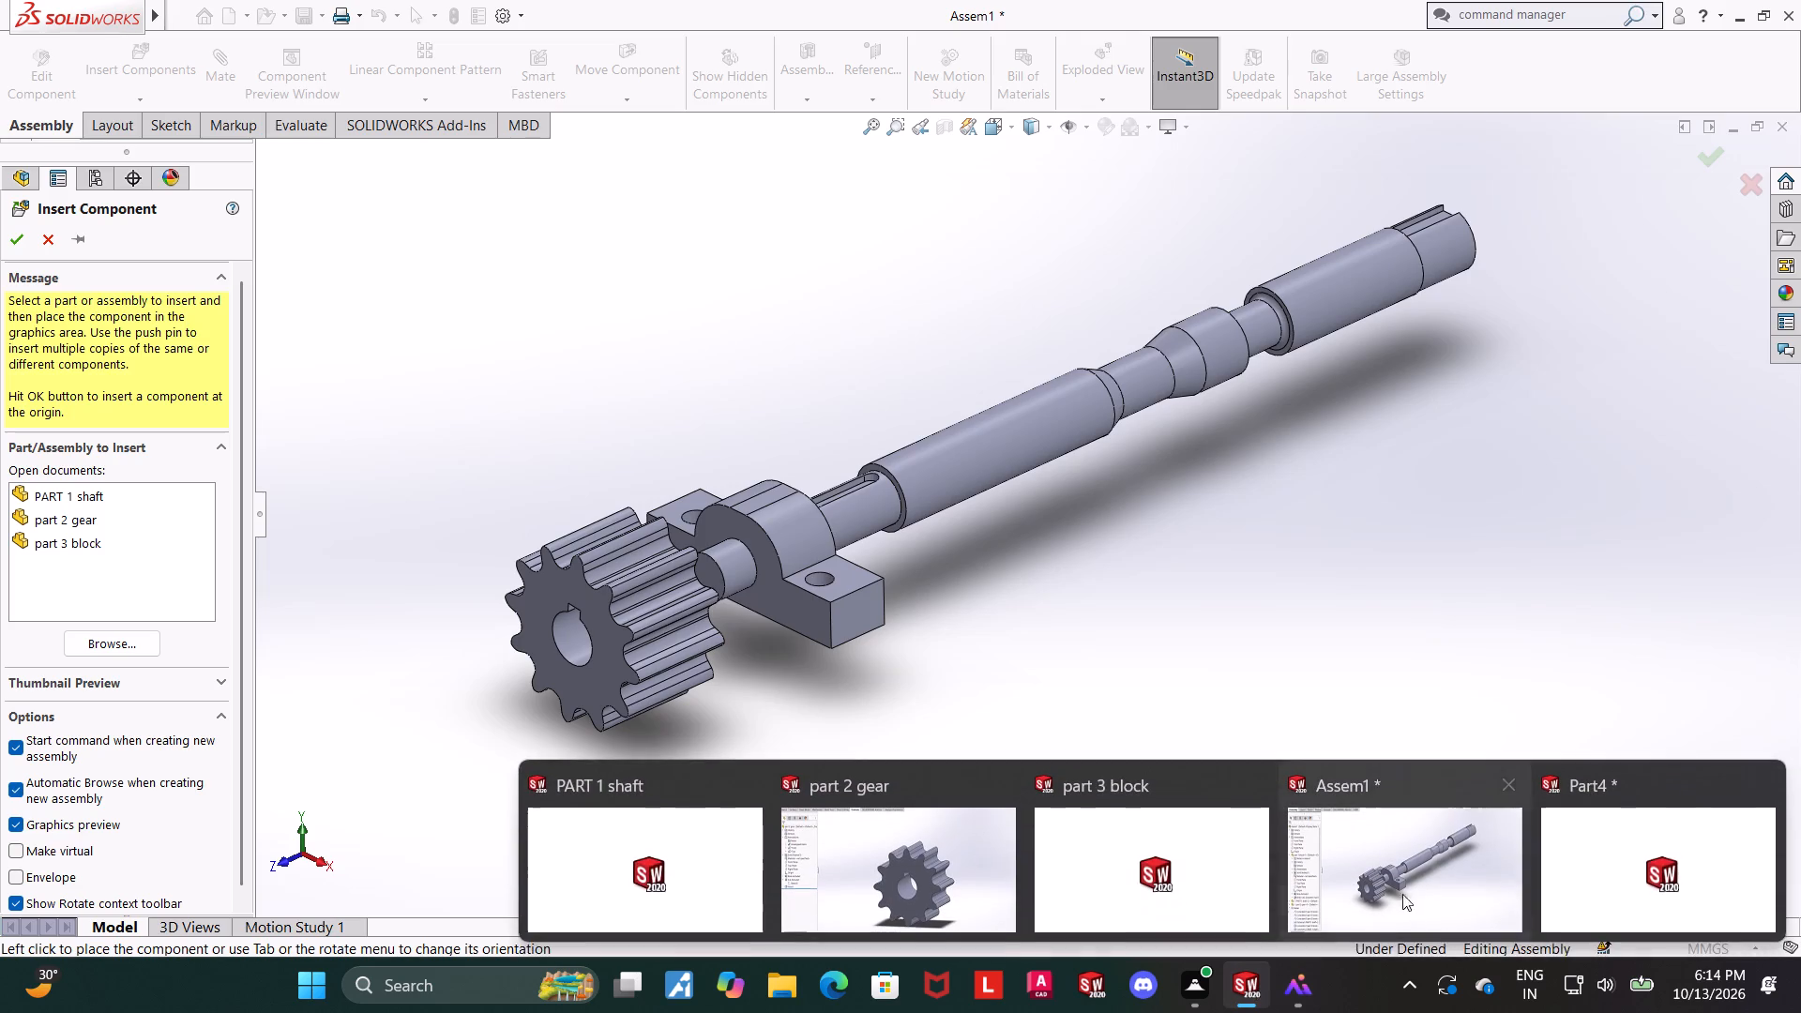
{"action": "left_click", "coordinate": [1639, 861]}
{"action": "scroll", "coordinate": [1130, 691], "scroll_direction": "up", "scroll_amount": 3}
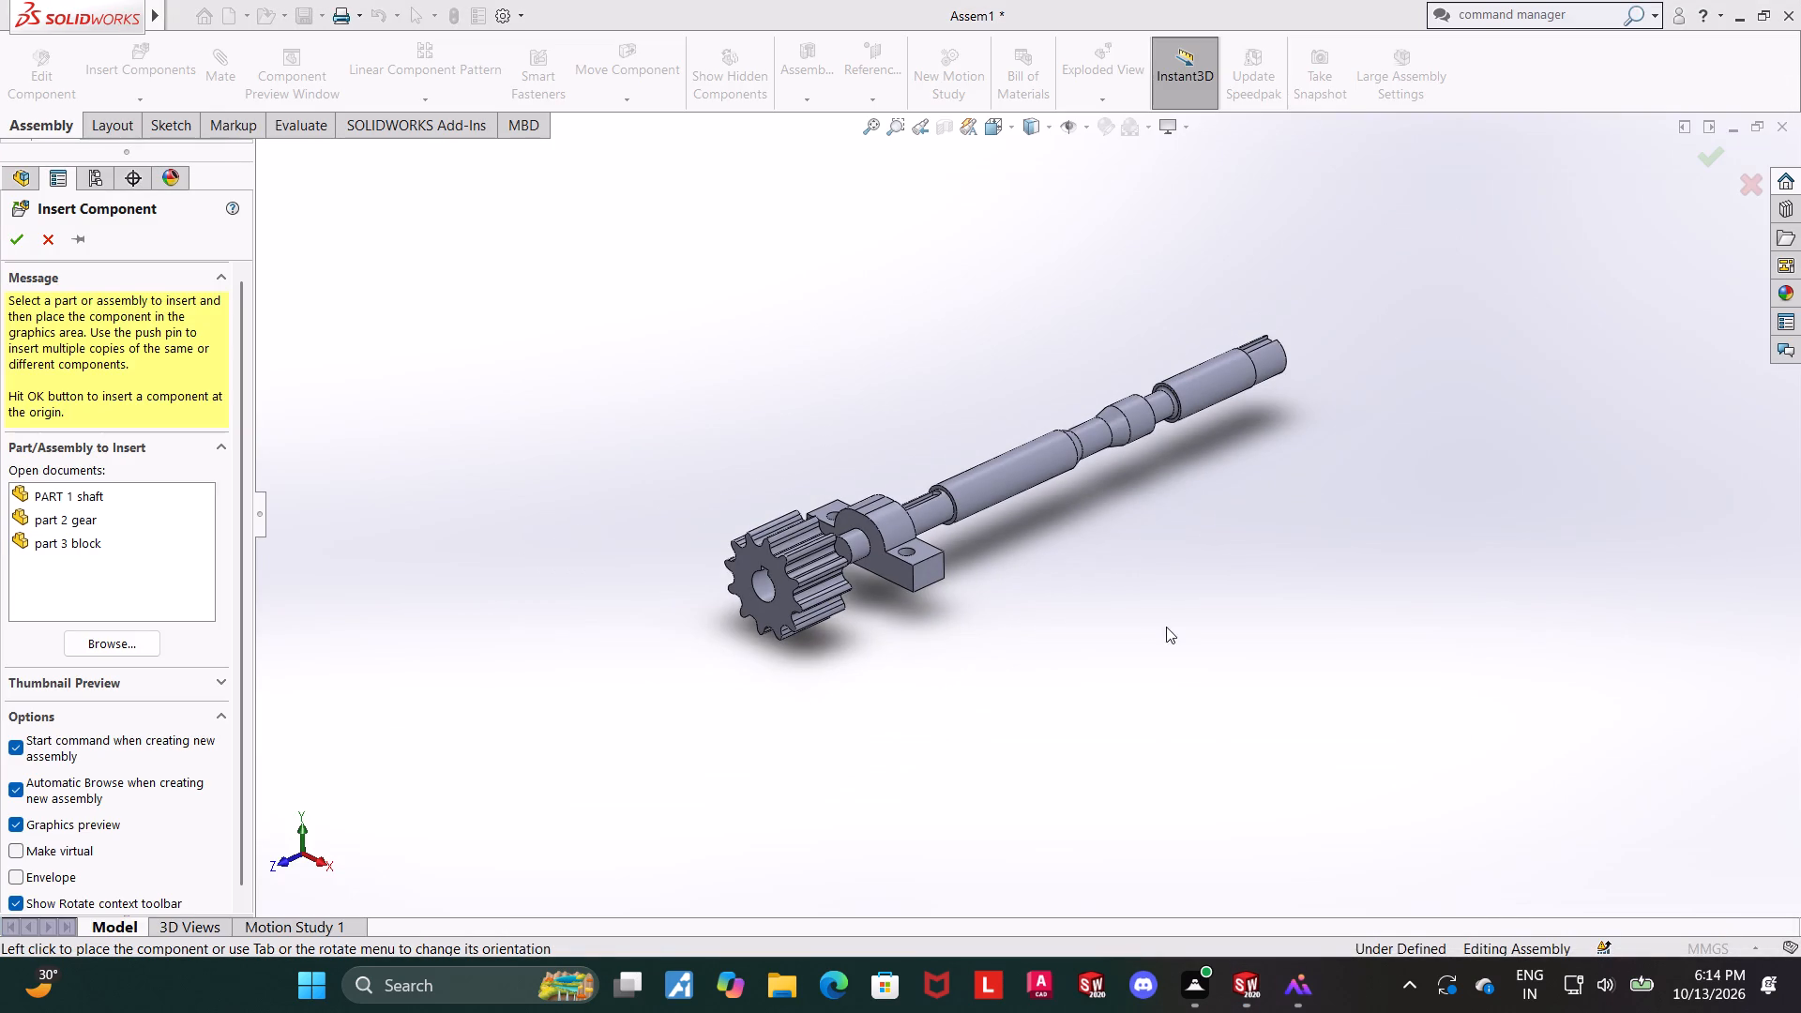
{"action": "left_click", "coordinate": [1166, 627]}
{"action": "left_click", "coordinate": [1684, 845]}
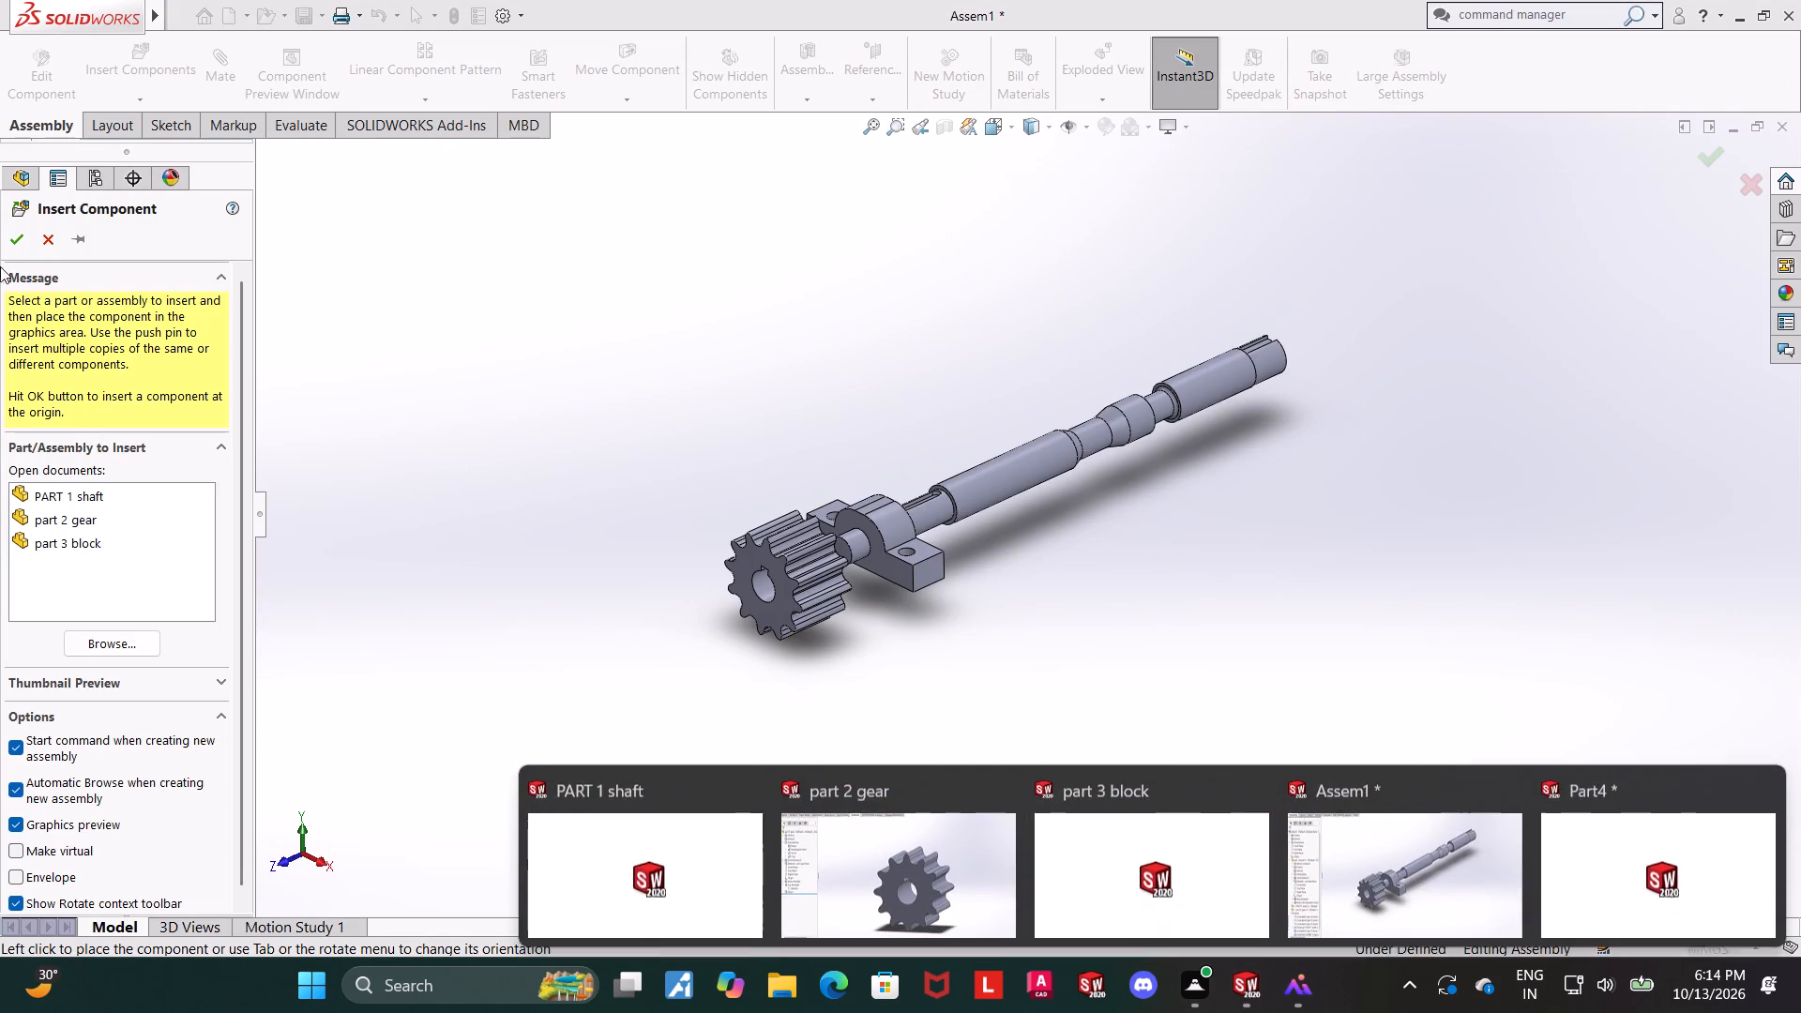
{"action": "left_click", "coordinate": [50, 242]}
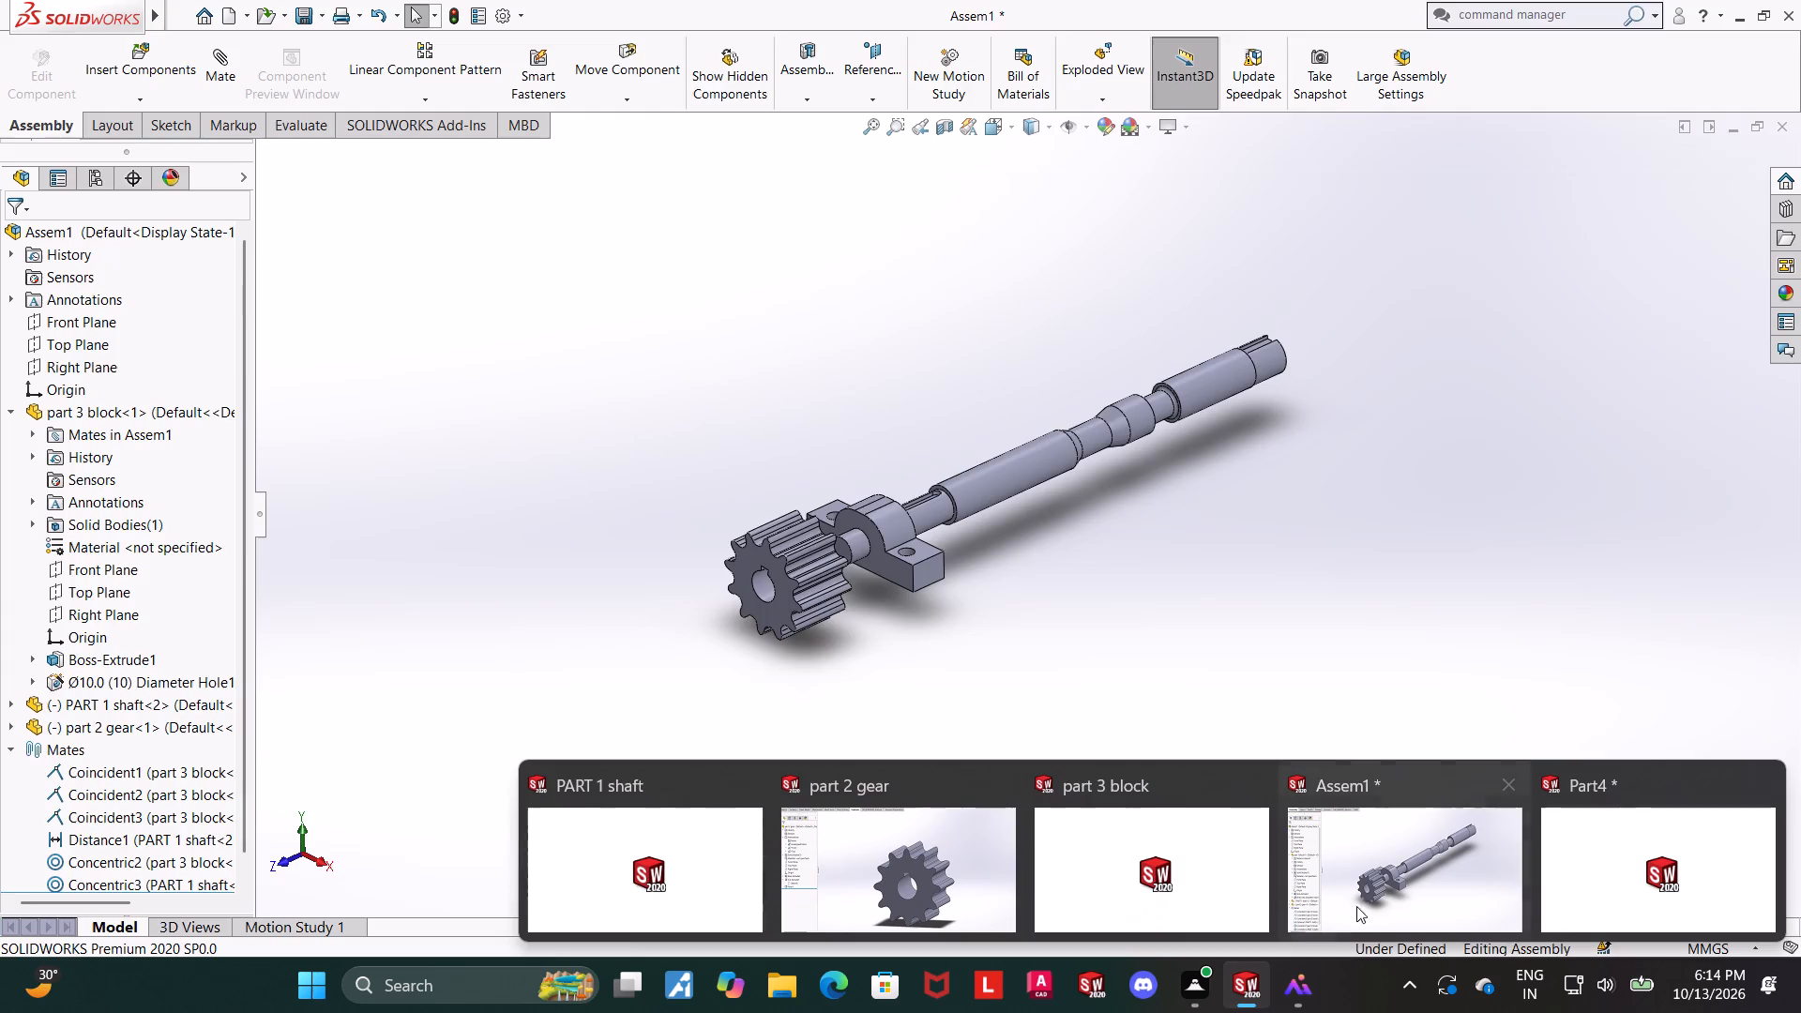
Save the key part in the Downloads folder as "part 4 key".
{"action": "left_click", "coordinate": [1536, 884]}
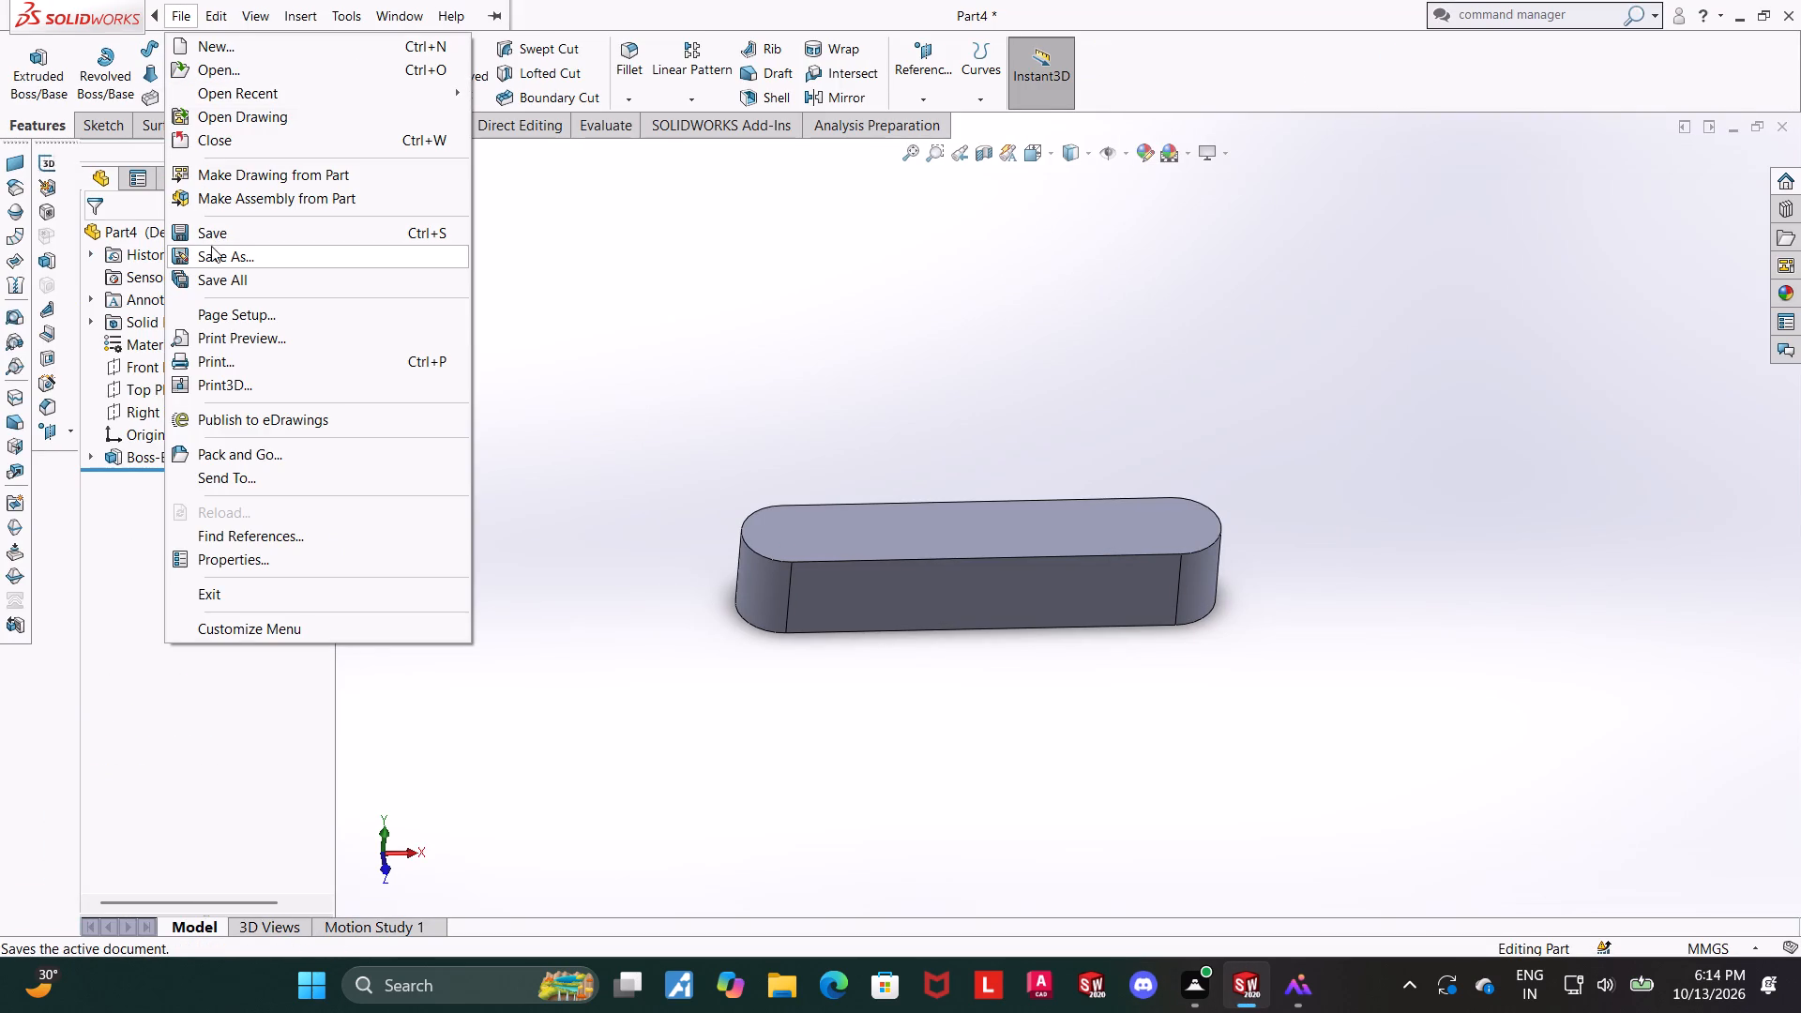
{"action": "left_click", "coordinate": [211, 249]}
{"action": "scroll", "coordinate": [766, 404], "scroll_direction": "up", "scroll_amount": 2}
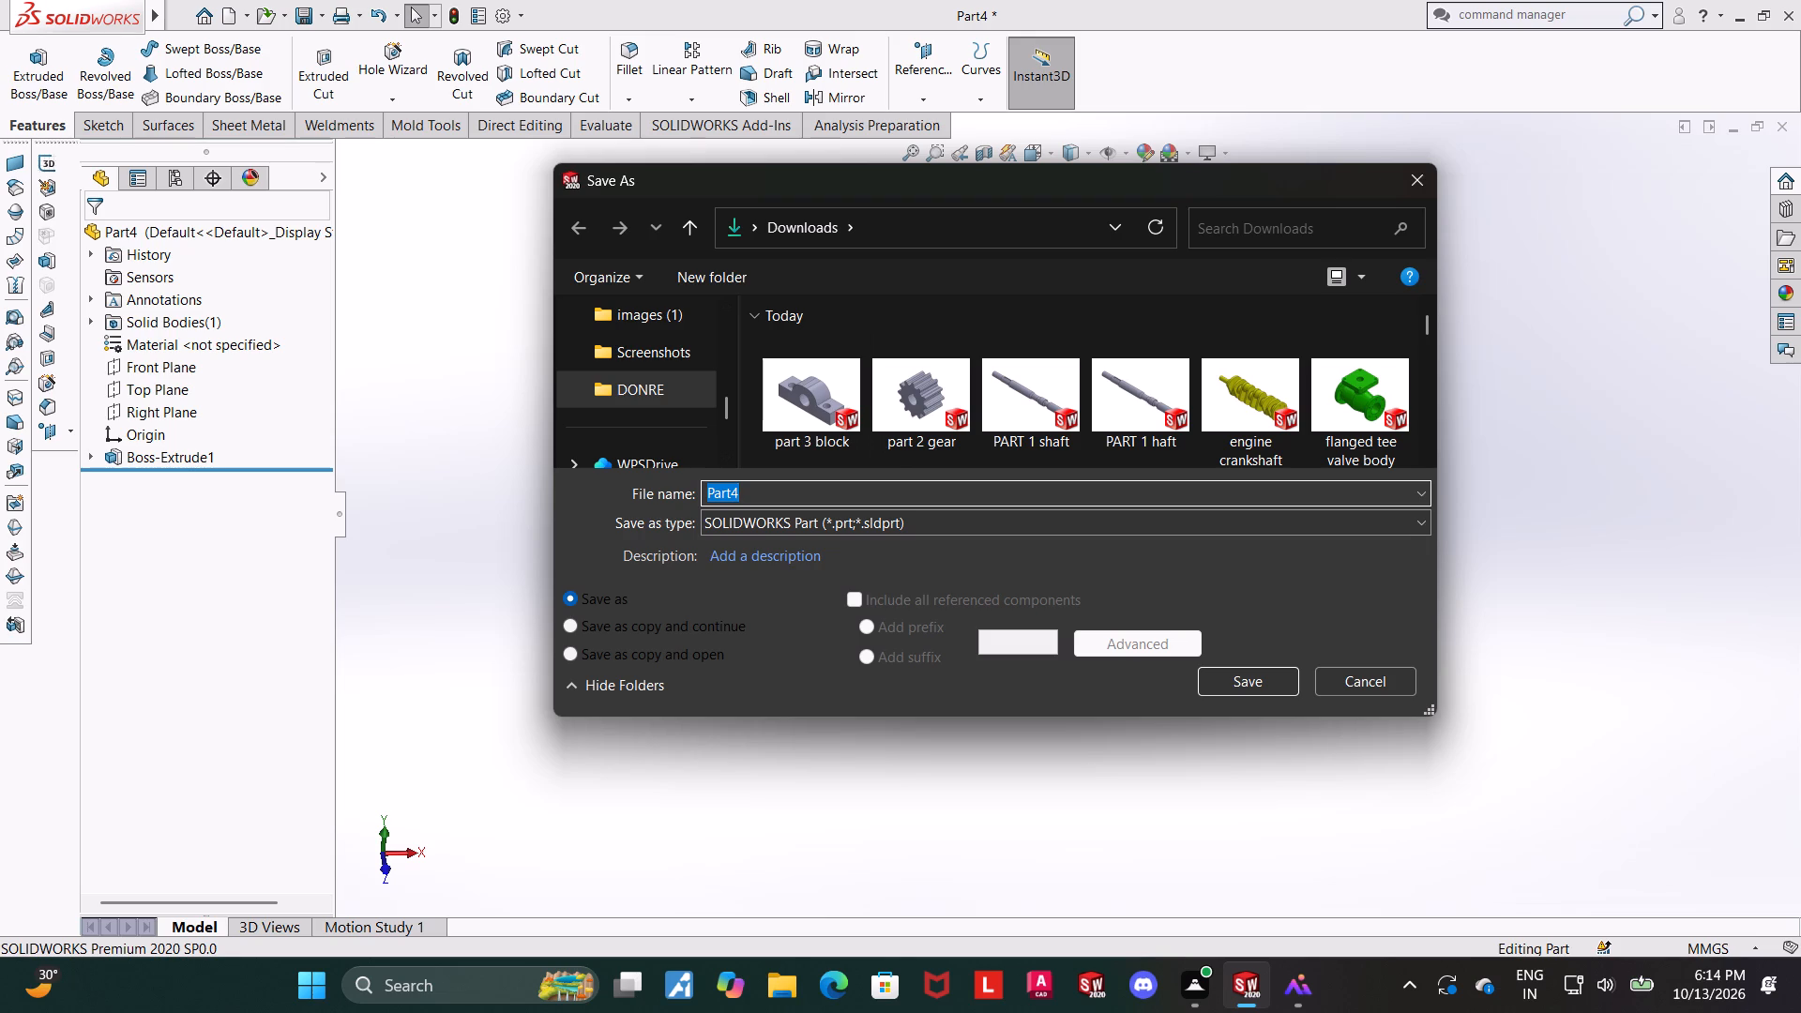
{"action": "type", "text": "key"}
{"action": "key", "text": "space"}
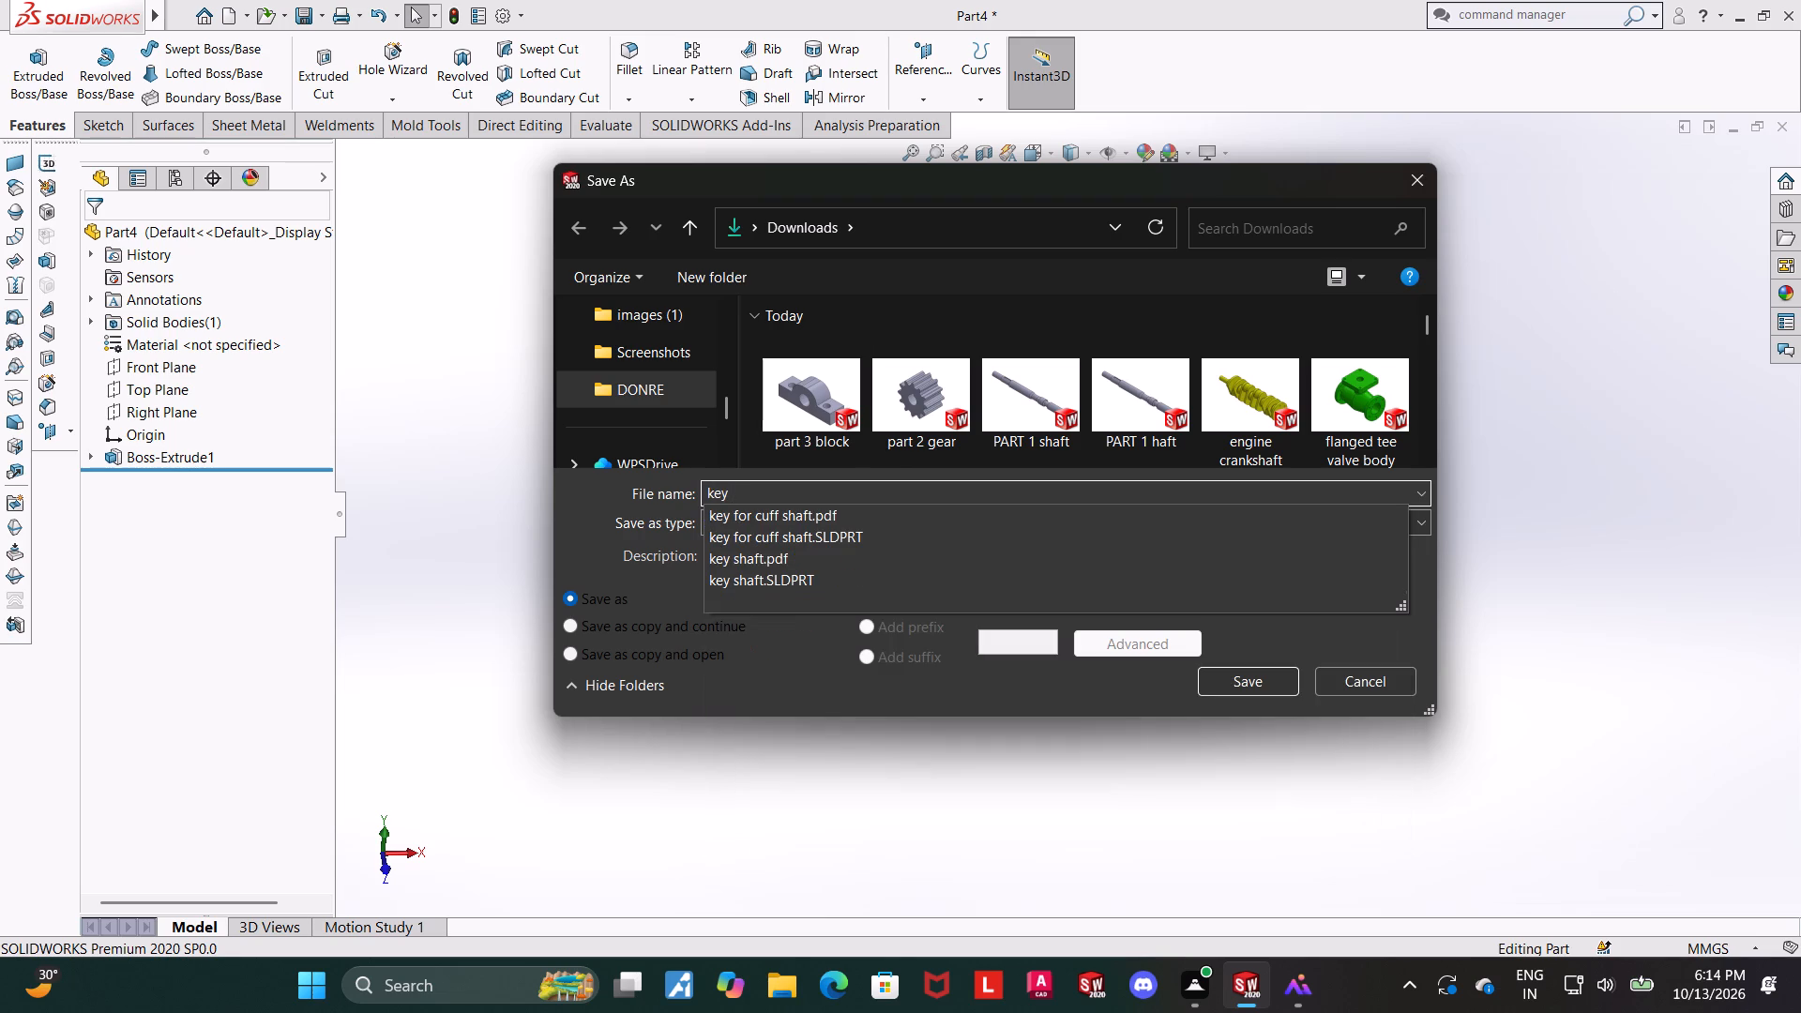
{"action": "key", "text": "BackSpace"}
{"action": "key", "text": "BackSpace"}
{"action": "key", "text": "BackSpace"}
{"action": "key", "text": "BackSpace"}
{"action": "type", "text": "part 4 key"}
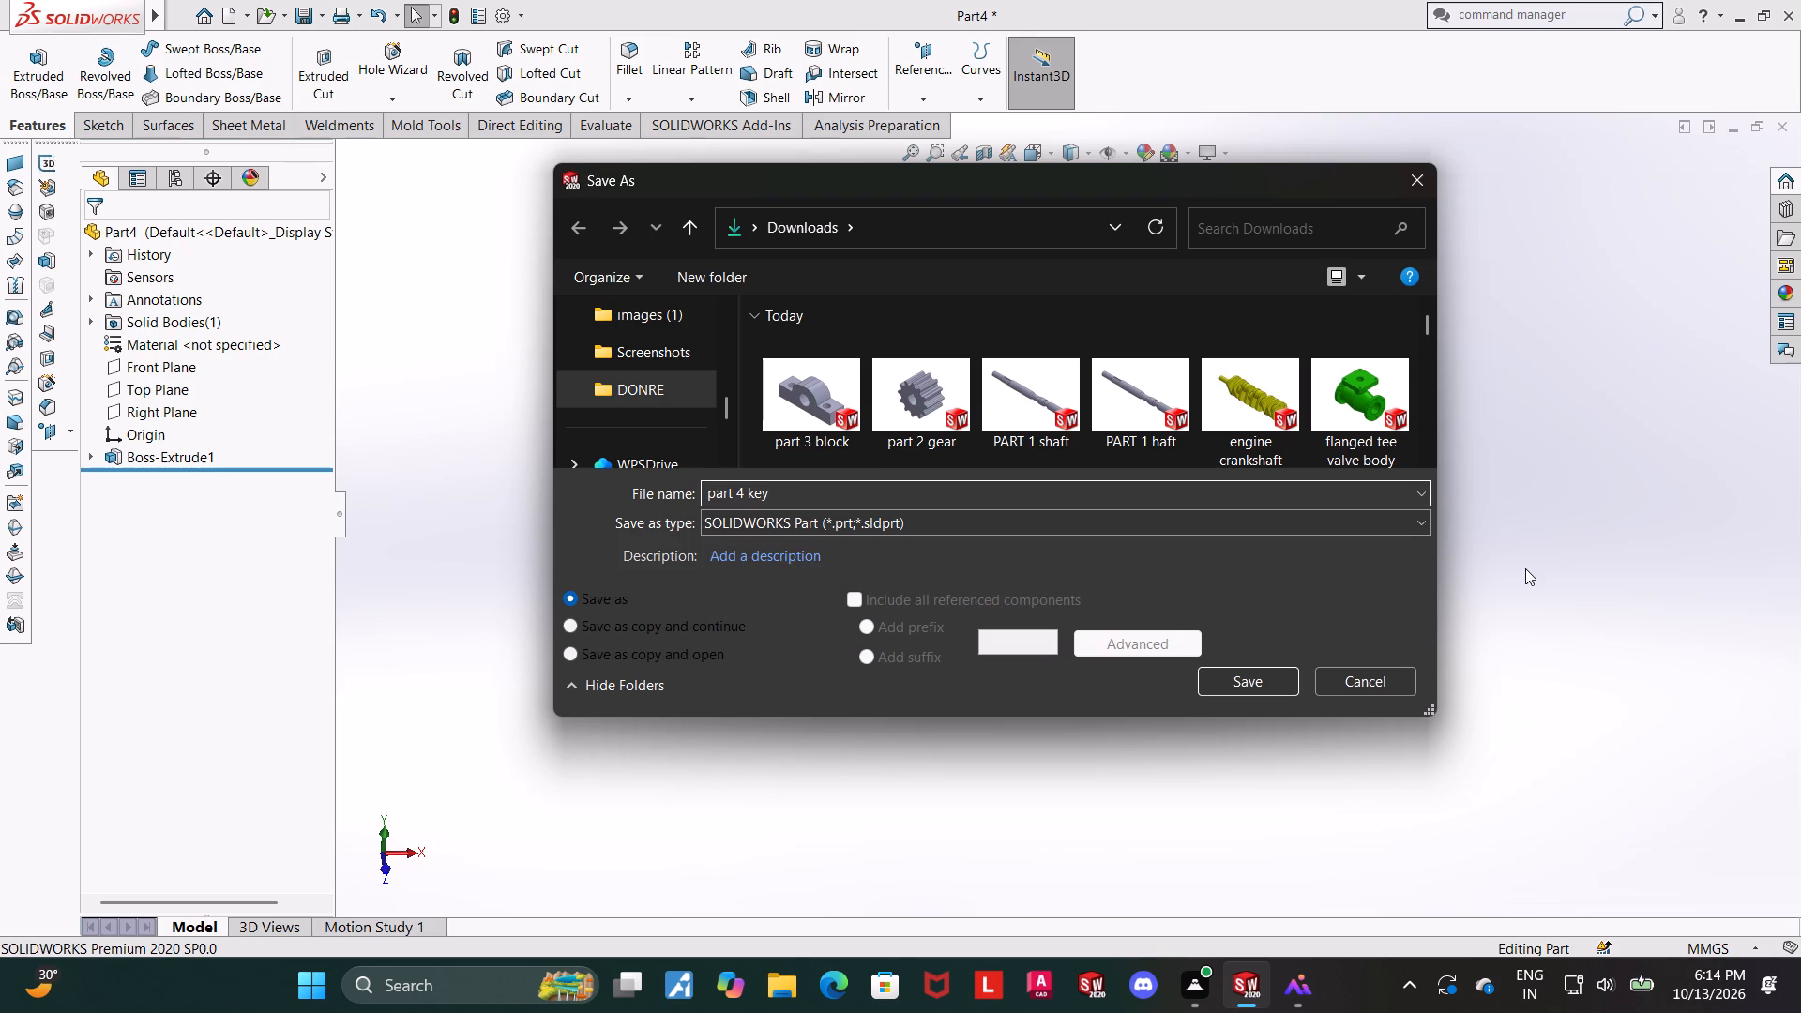
{"action": "left_click", "coordinate": [1243, 676]}
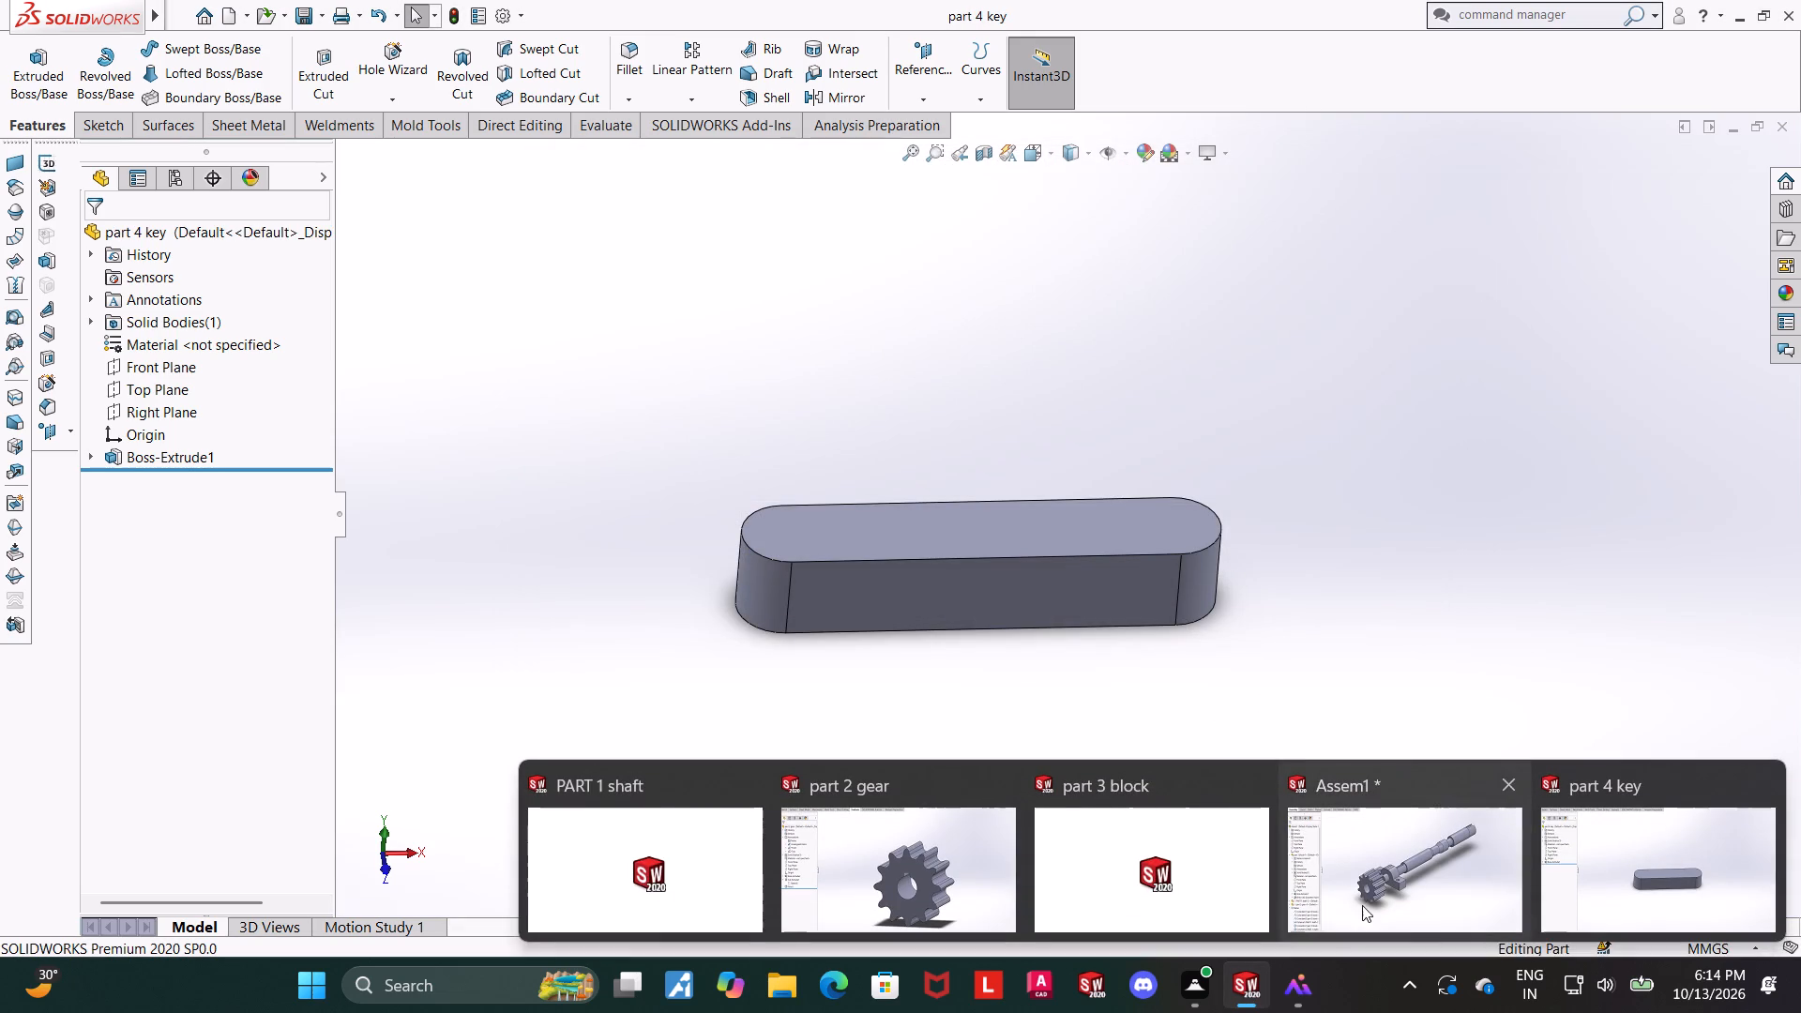
Insert part 4 key into the Assem1 assembly, placing it in free space above the middle of the shaft.
{"action": "left_click", "coordinate": [1447, 876]}
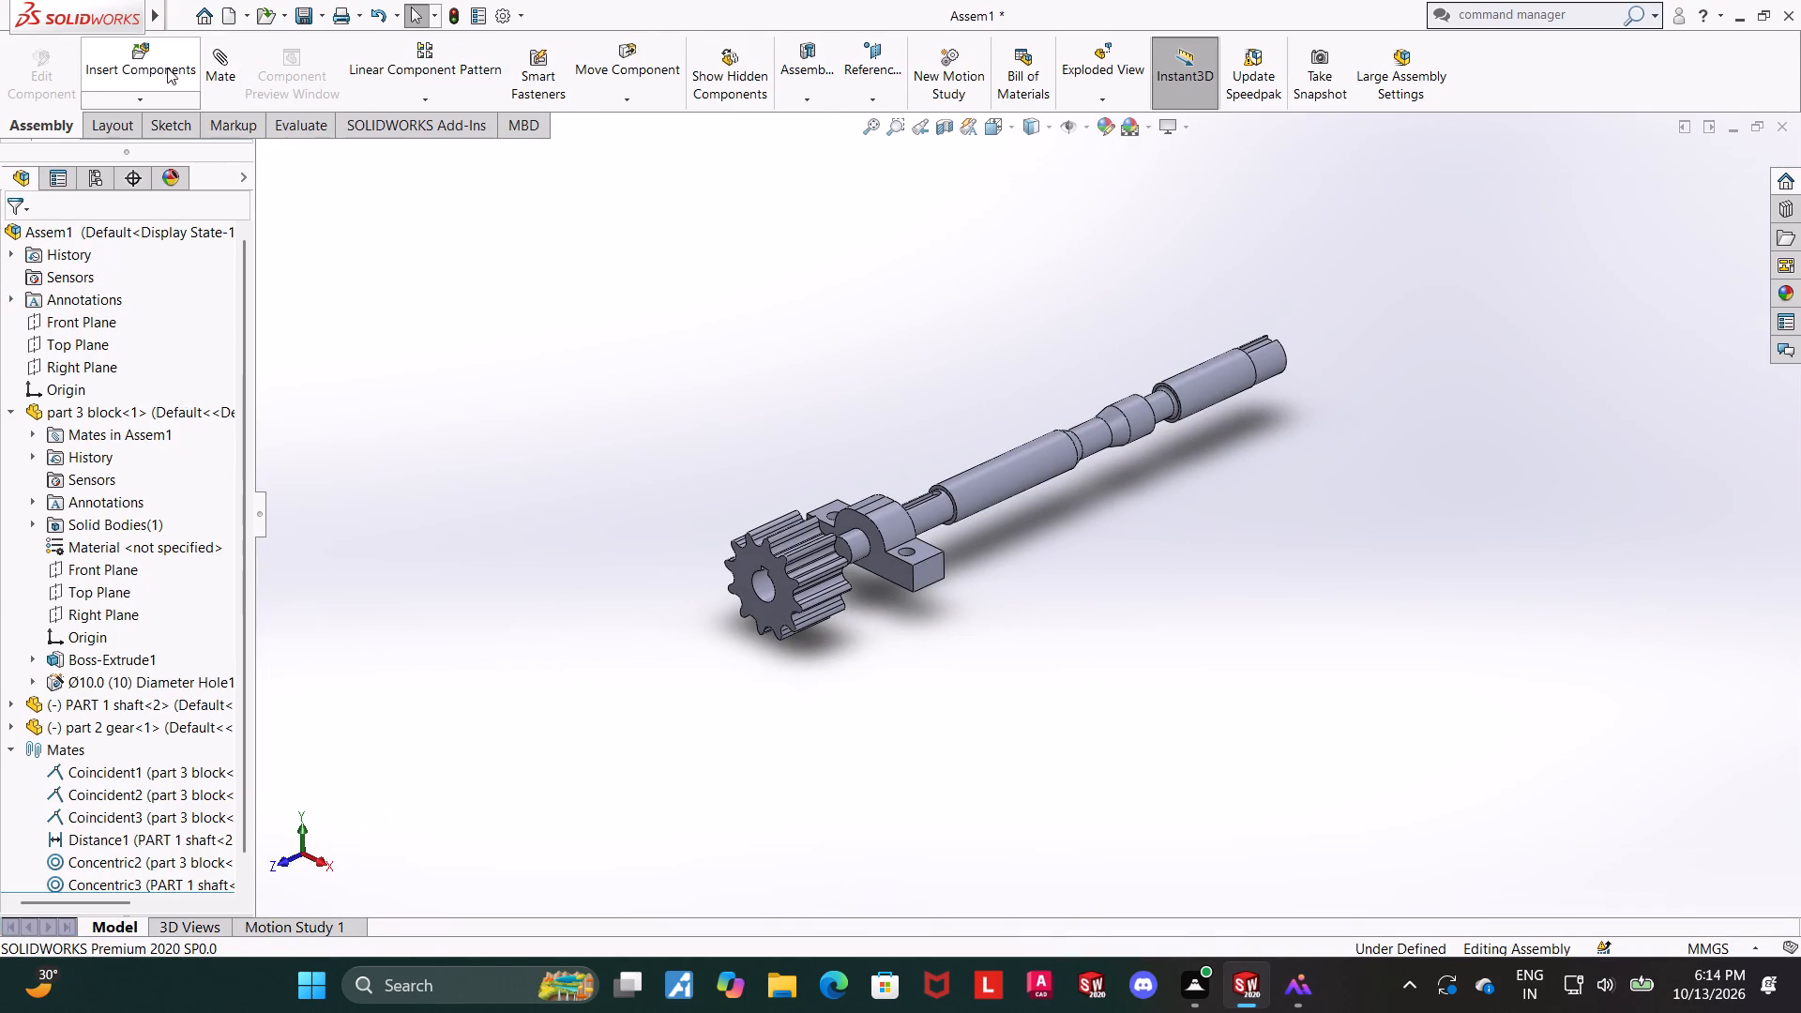
{"action": "left_click", "coordinate": [167, 68]}
{"action": "left_click", "coordinate": [68, 560]}
{"action": "left_click", "coordinate": [1038, 356]}
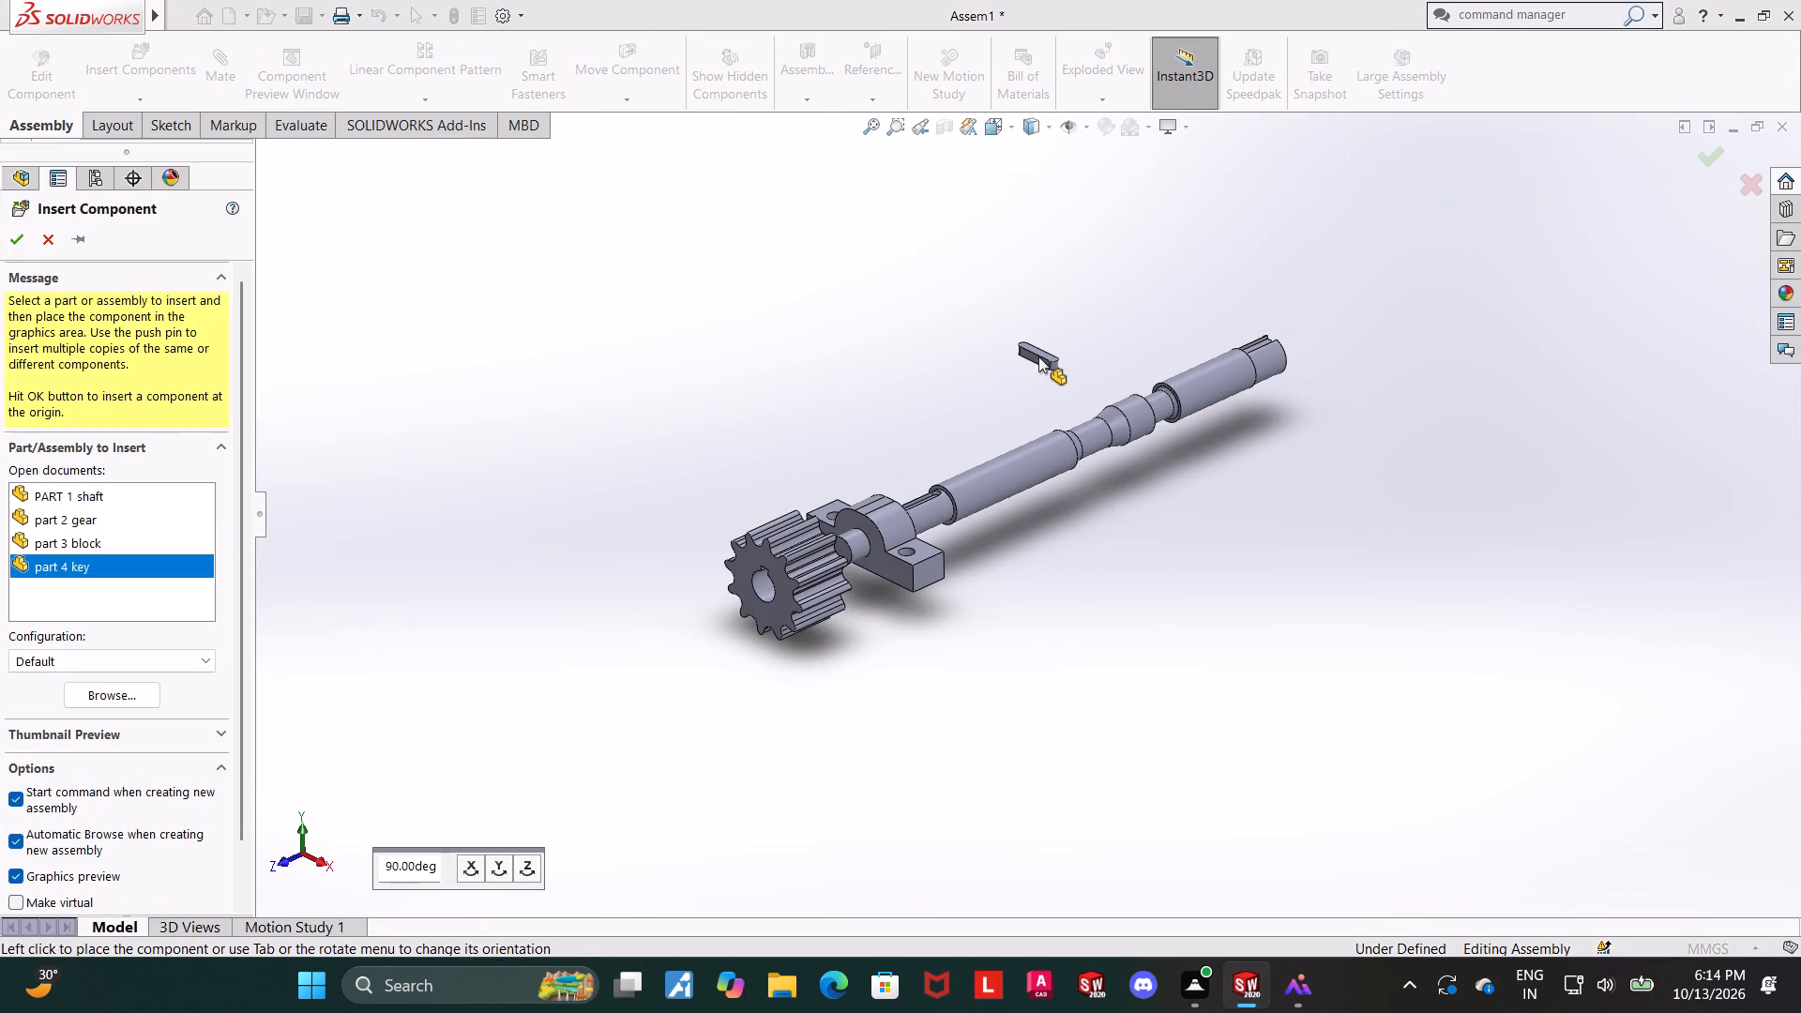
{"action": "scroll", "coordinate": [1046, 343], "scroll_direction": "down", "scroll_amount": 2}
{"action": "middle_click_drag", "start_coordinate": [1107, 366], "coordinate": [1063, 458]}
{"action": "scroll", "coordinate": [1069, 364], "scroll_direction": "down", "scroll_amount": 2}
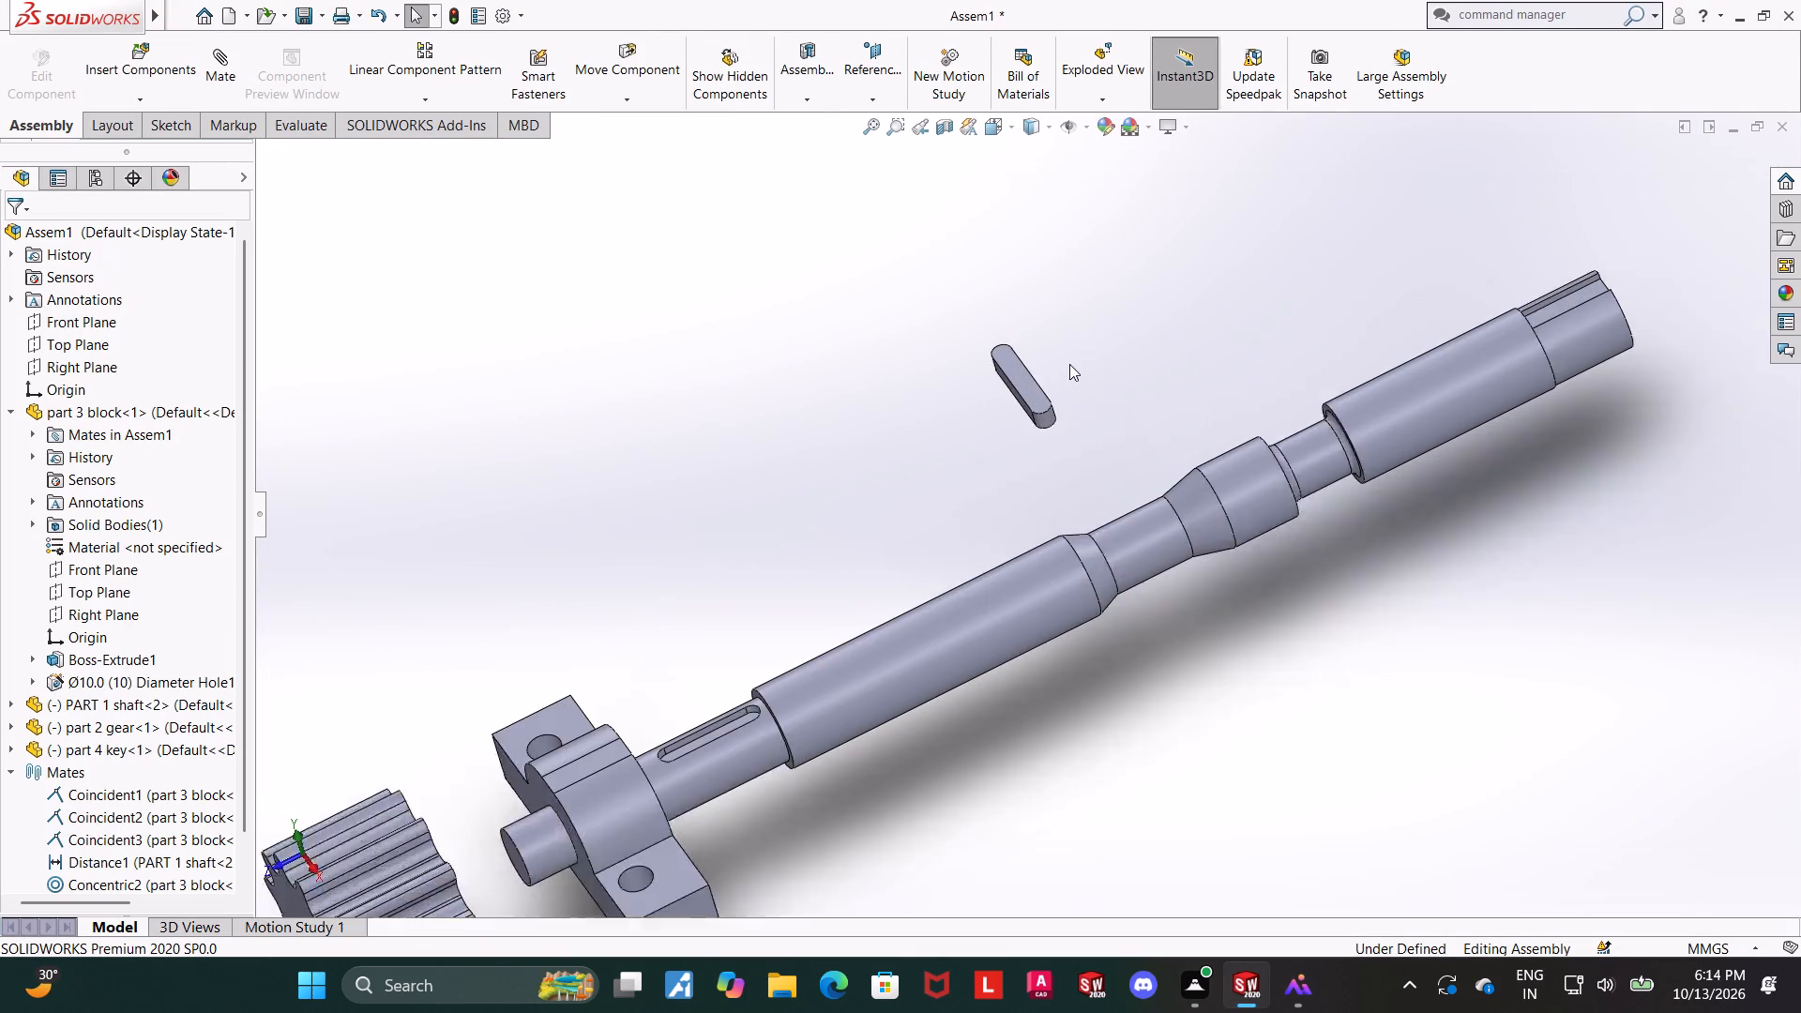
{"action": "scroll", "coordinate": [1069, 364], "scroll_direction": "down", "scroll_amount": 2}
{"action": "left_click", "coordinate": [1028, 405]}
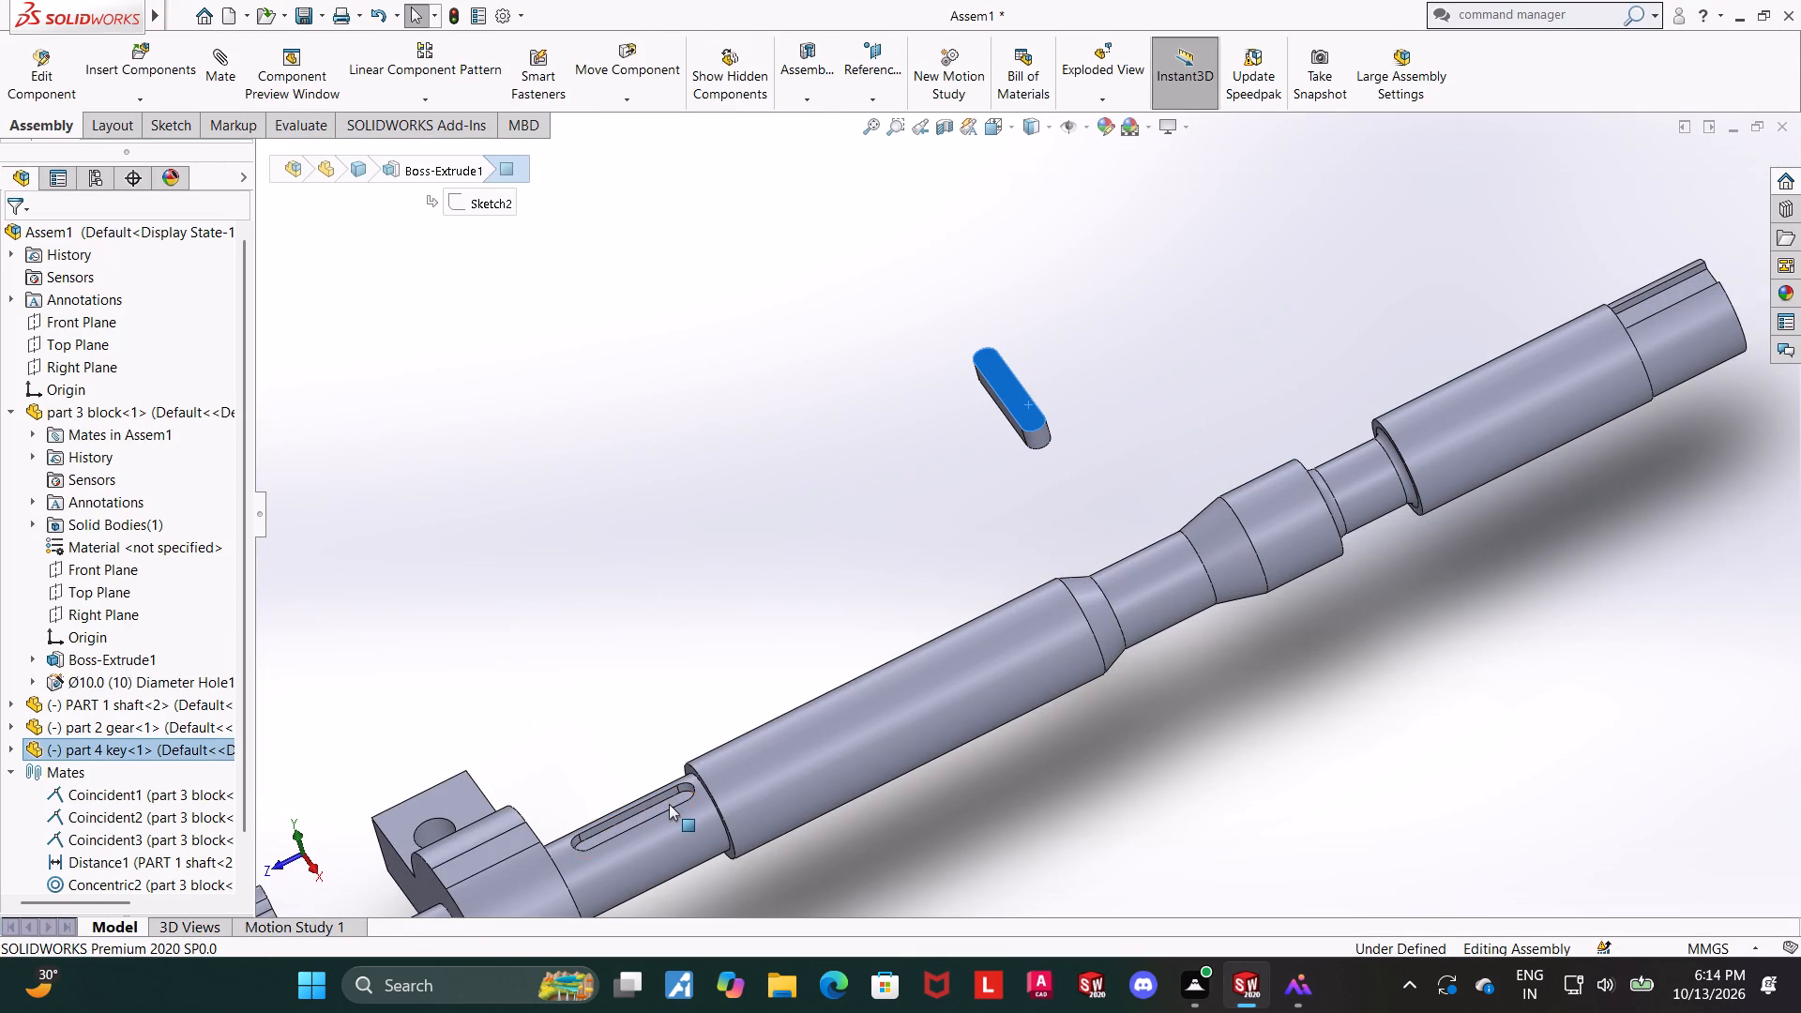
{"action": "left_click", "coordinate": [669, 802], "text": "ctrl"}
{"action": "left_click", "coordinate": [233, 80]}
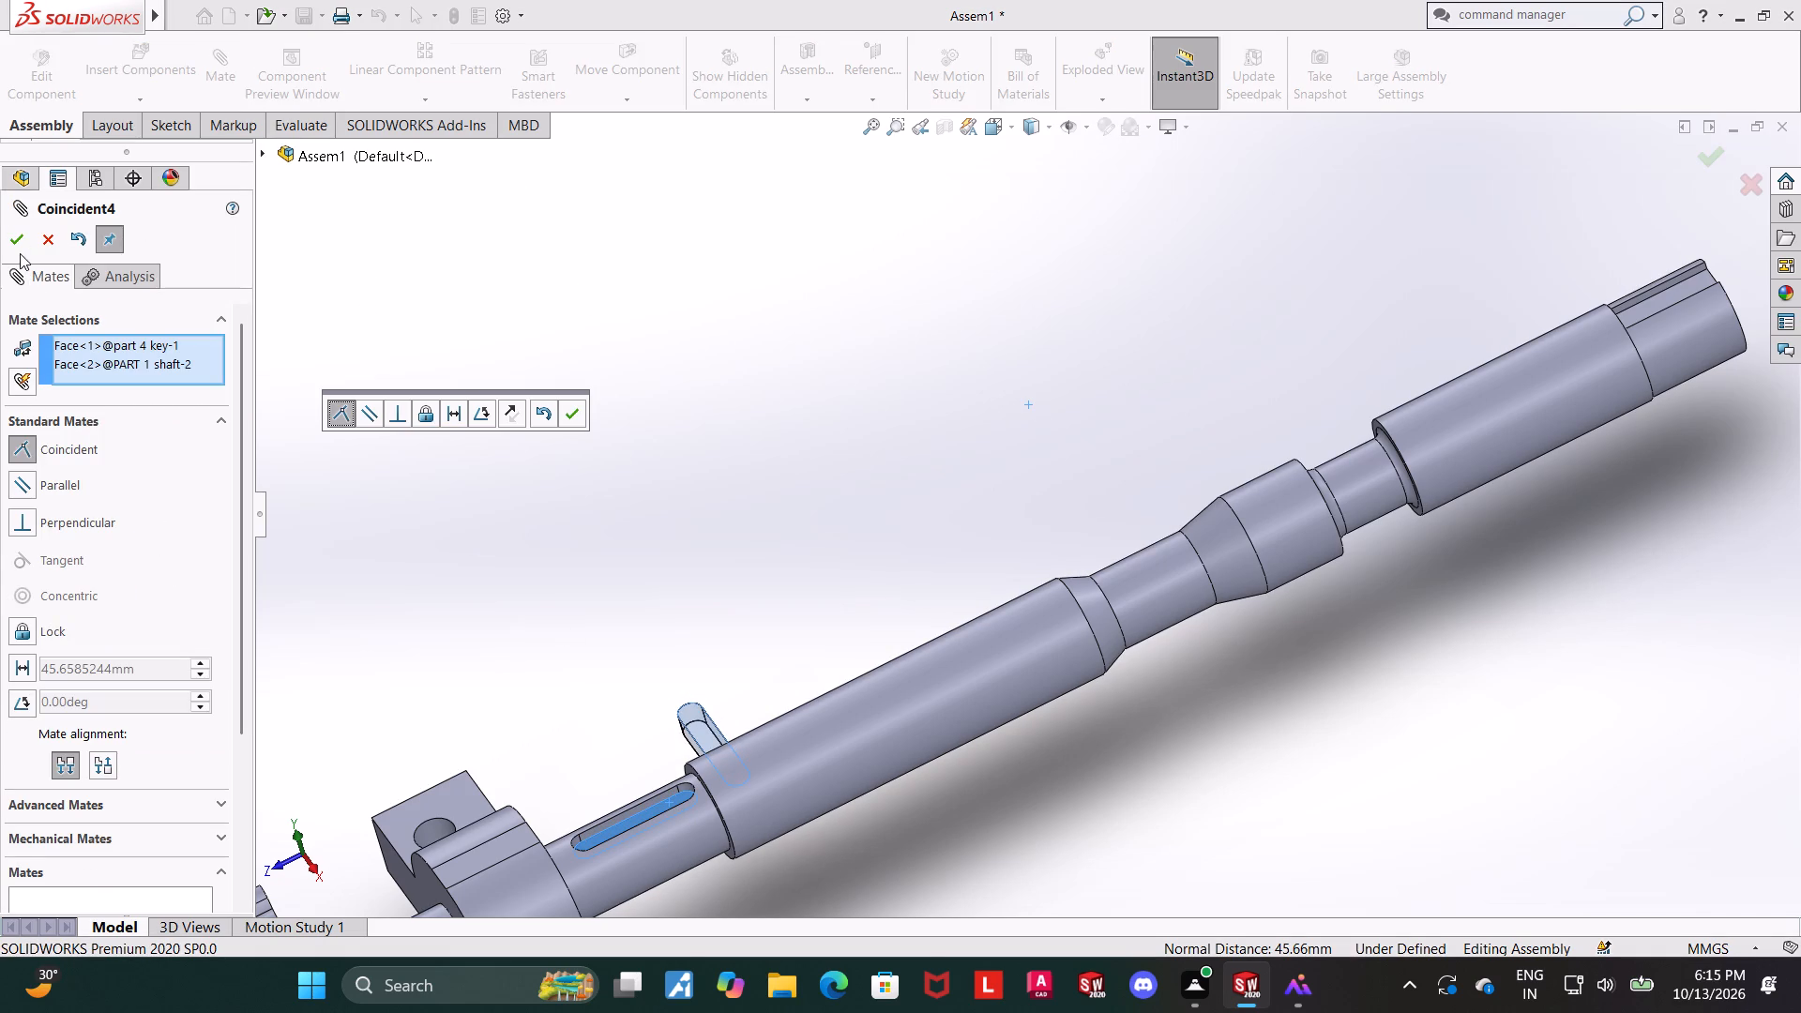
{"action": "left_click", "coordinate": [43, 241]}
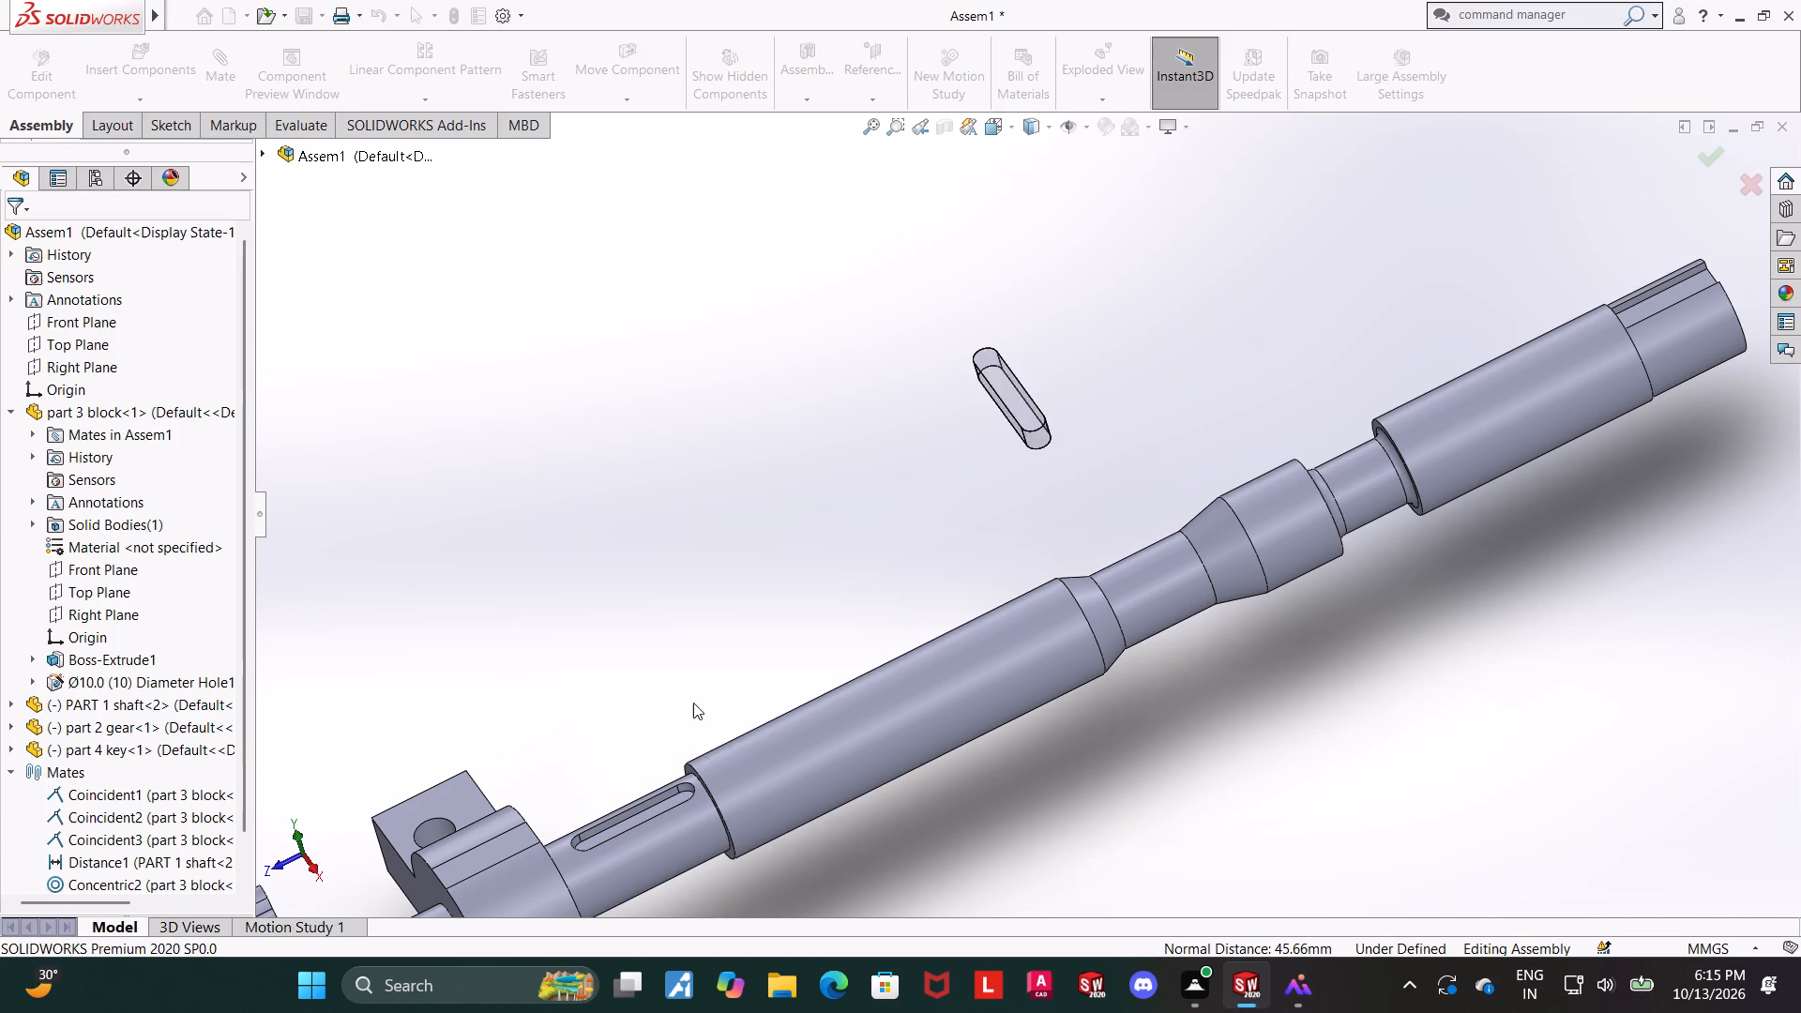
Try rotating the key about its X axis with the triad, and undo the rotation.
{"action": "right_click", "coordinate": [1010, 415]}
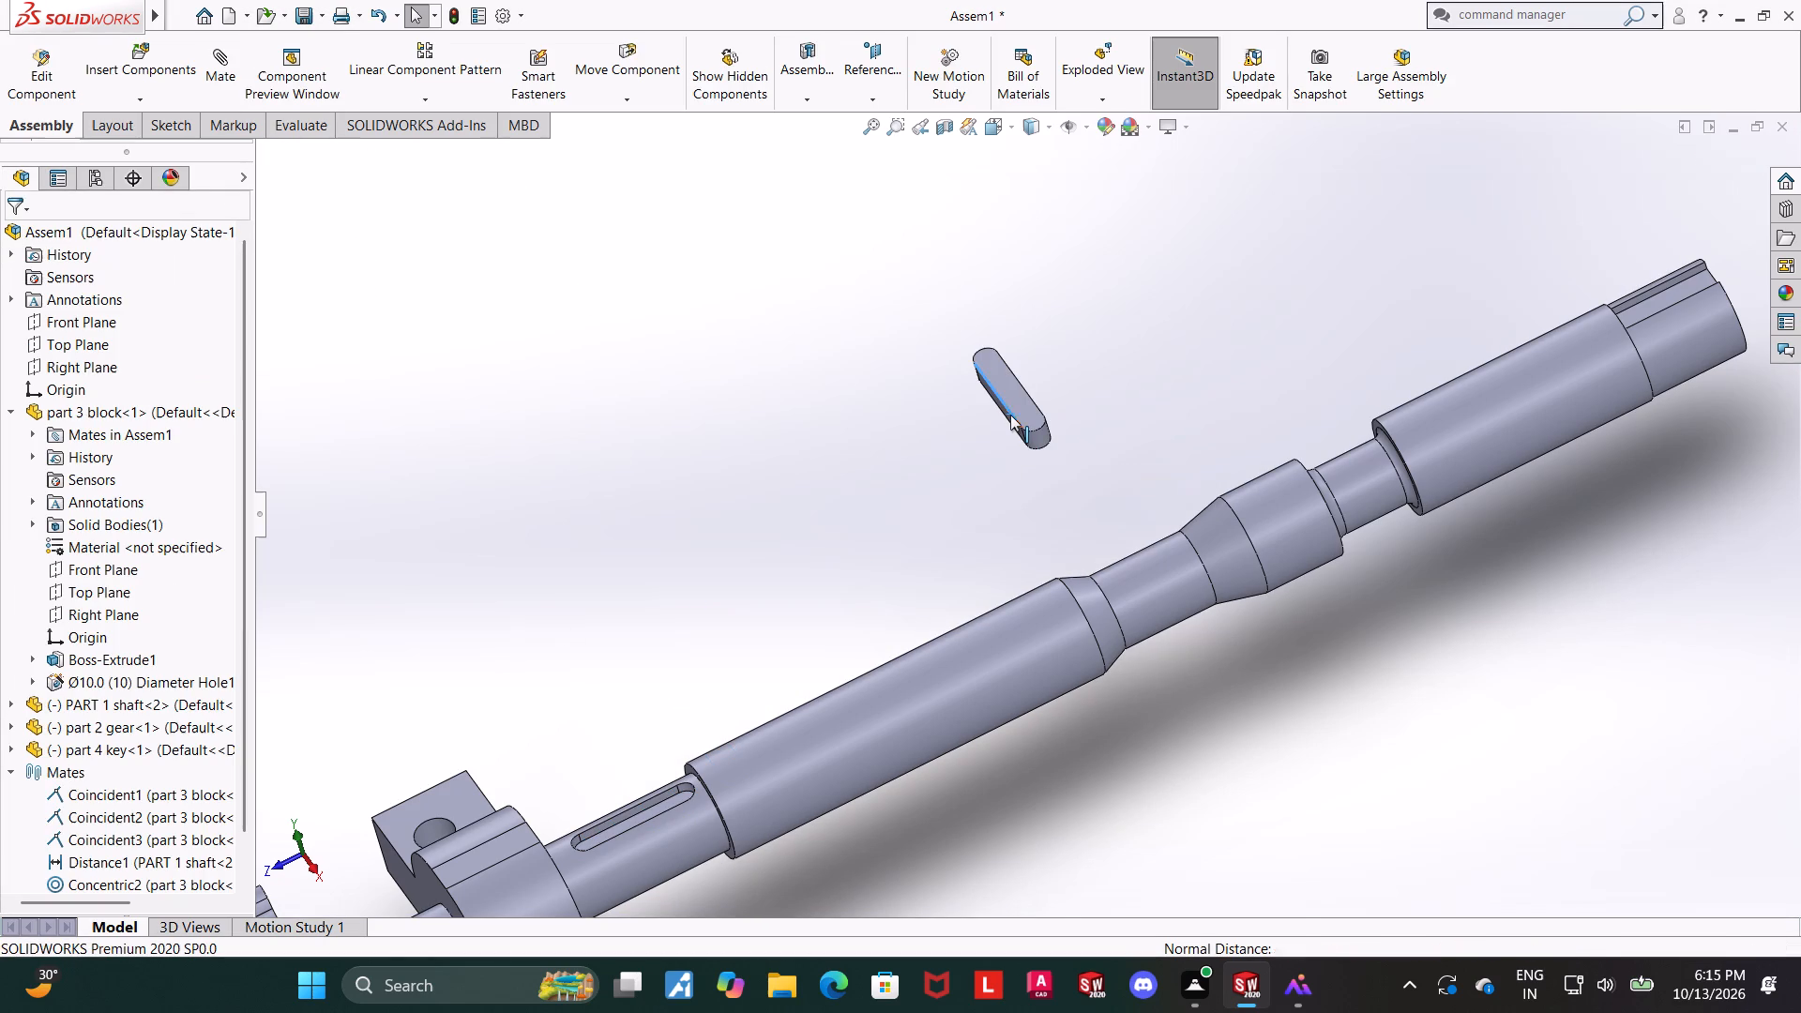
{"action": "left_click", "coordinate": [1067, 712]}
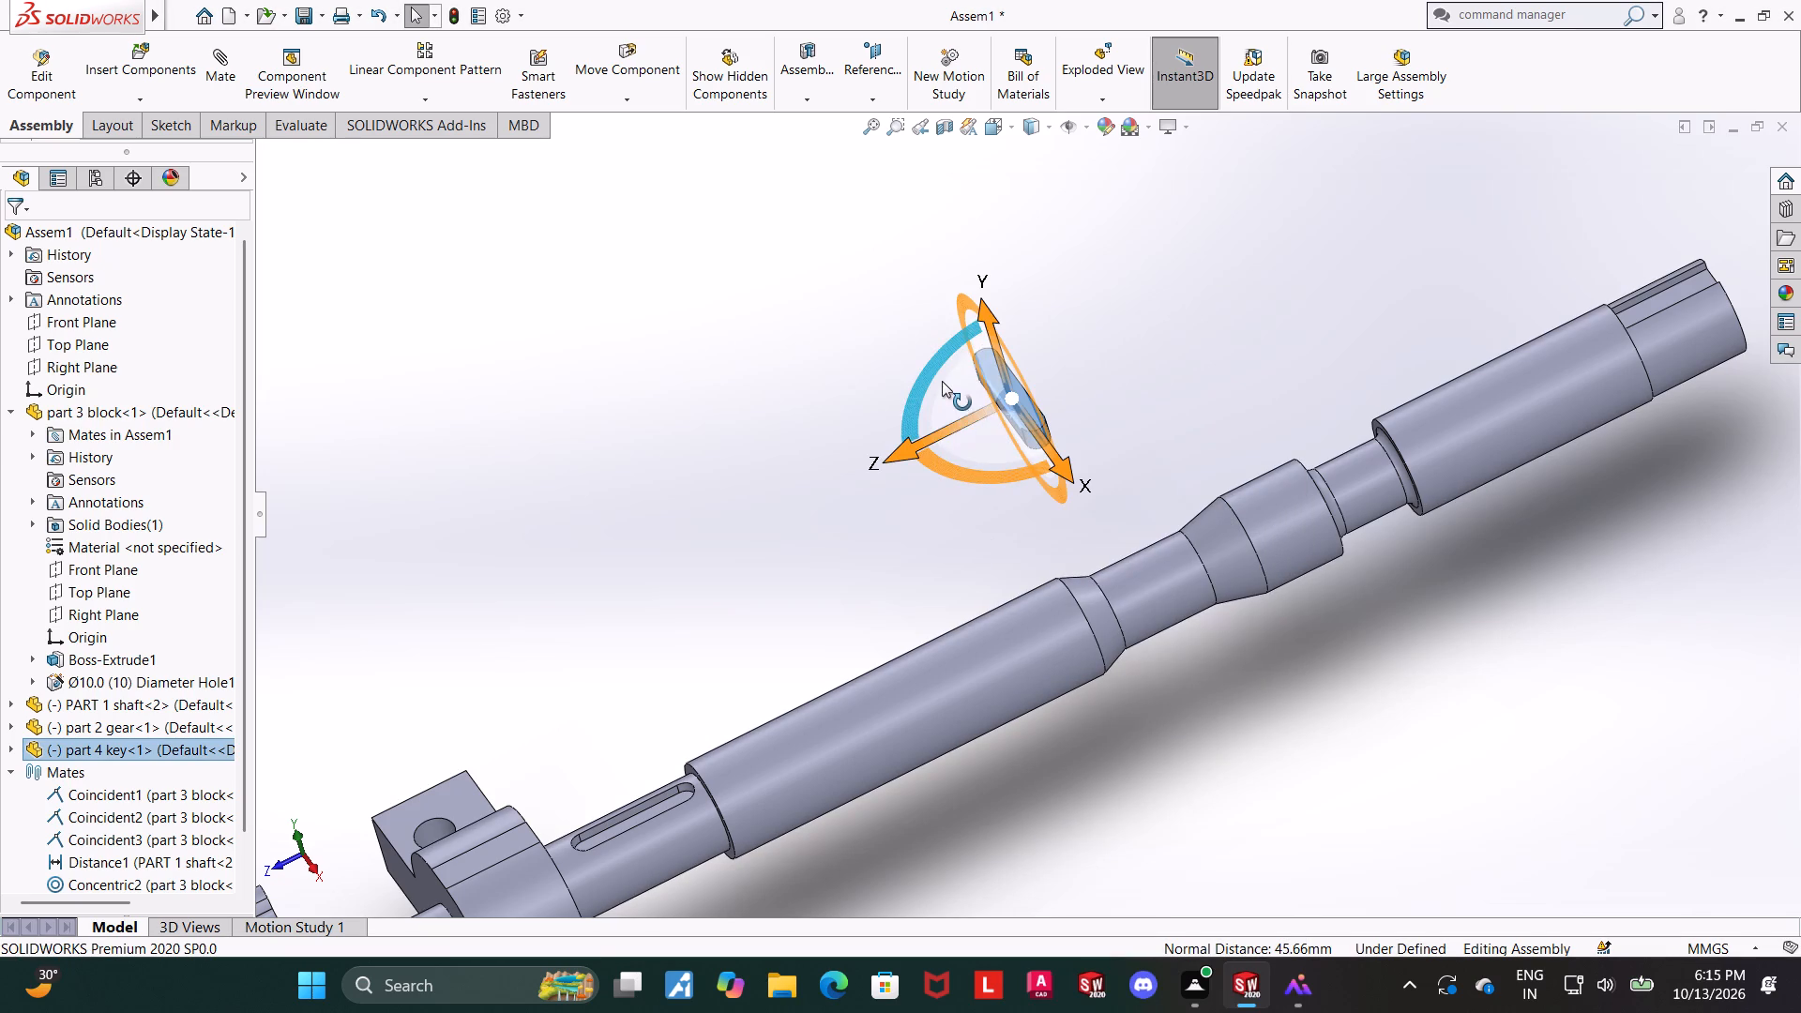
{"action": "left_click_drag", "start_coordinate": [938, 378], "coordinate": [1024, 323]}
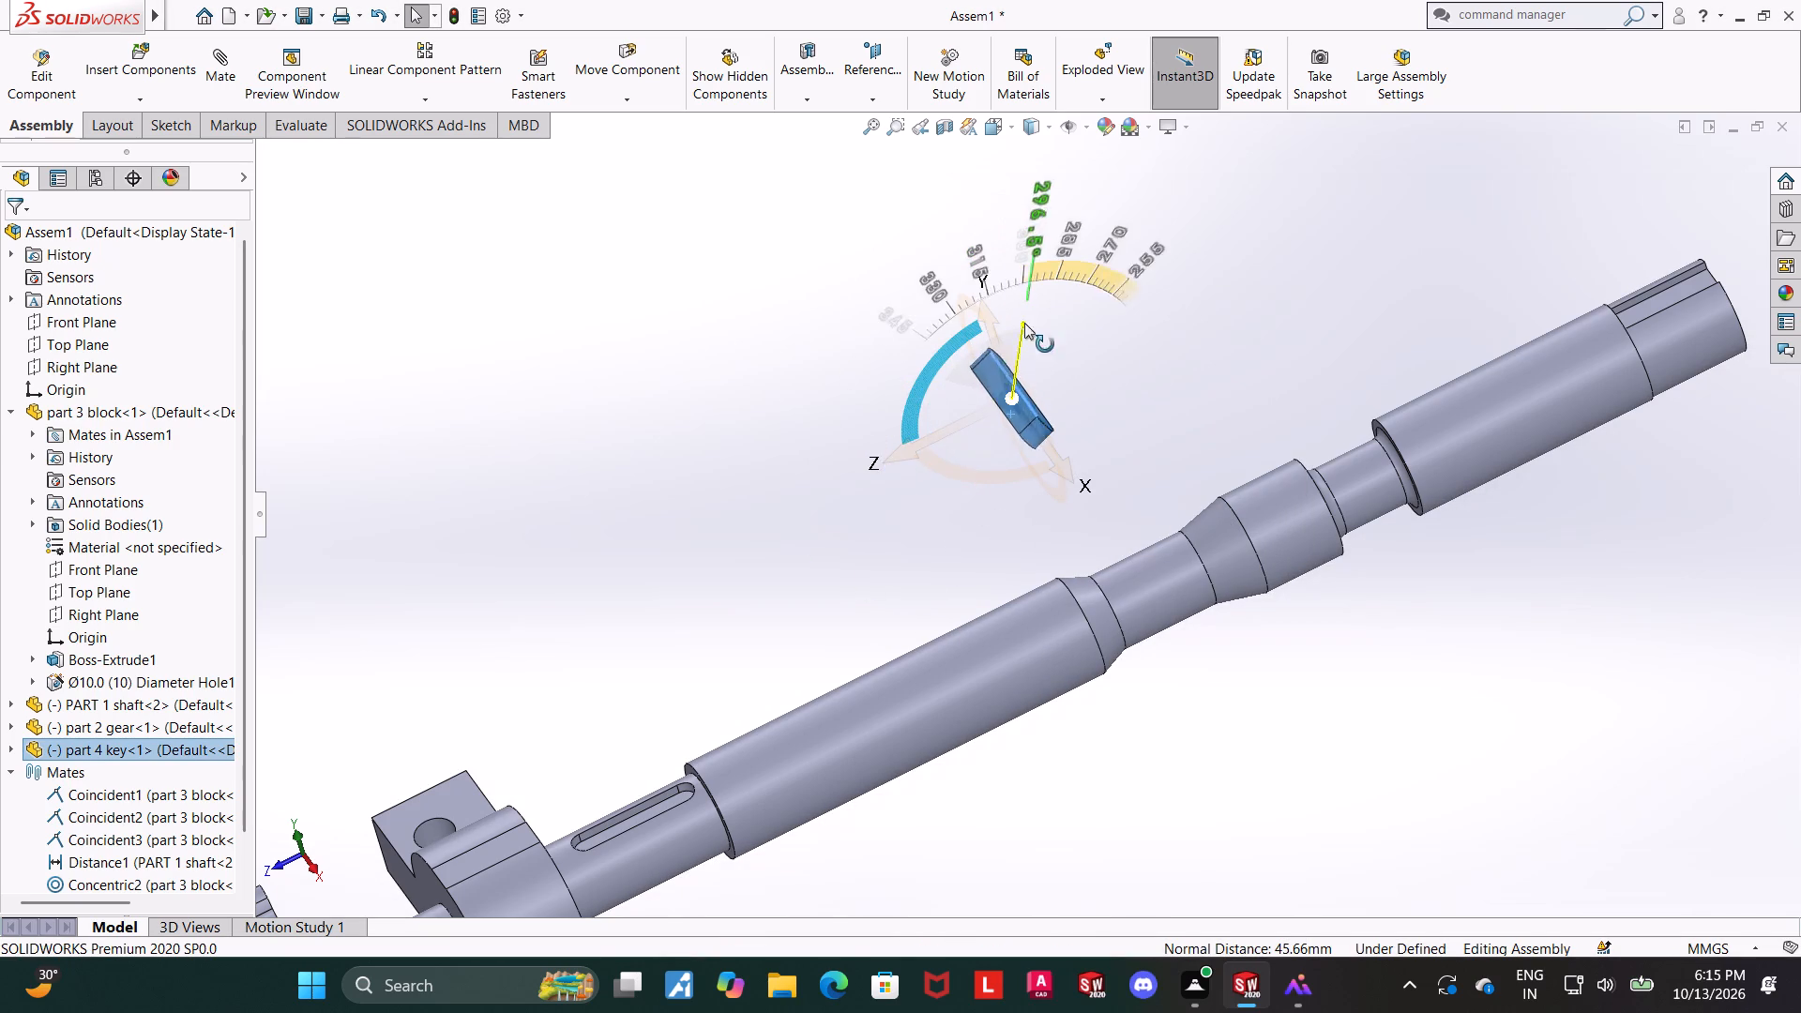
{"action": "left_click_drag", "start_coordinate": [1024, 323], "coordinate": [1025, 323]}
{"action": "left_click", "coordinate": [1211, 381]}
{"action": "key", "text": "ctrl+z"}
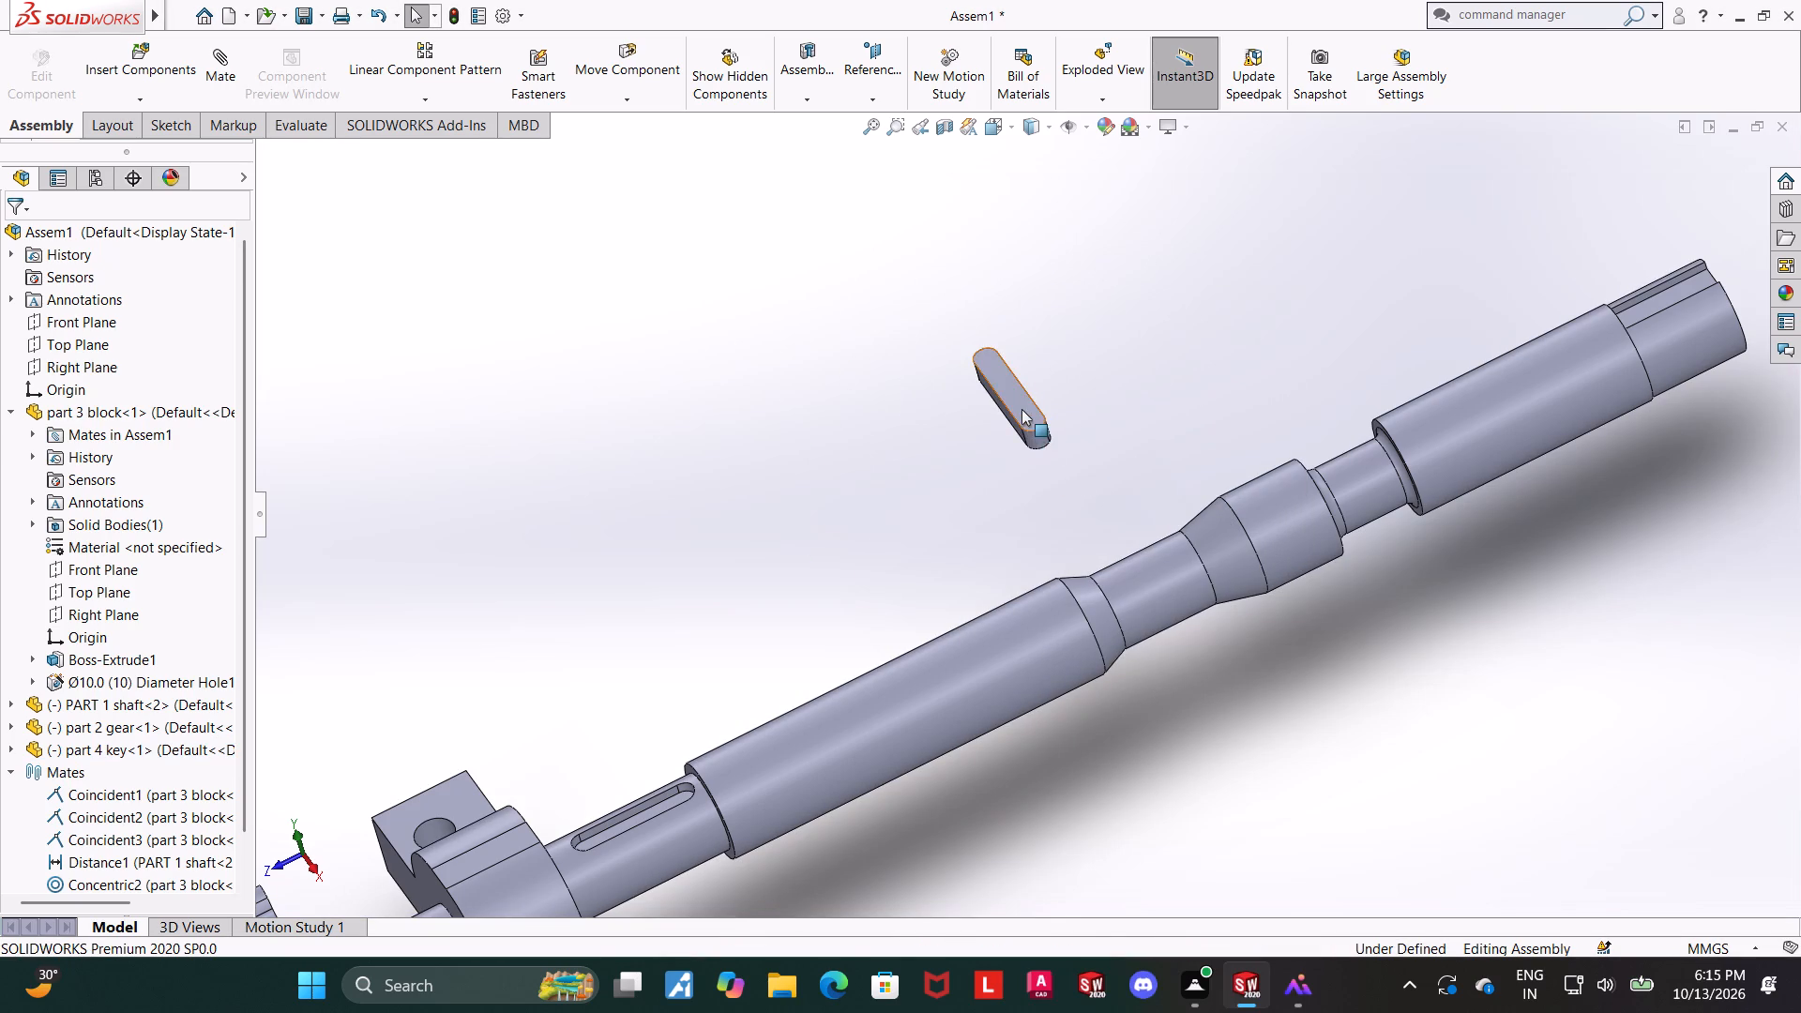
Rotate the key about its vertical axis with the triad until it lies roughly parallel to the shaft.
{"action": "right_click", "coordinate": [1022, 409]}
{"action": "left_click", "coordinate": [1097, 649]}
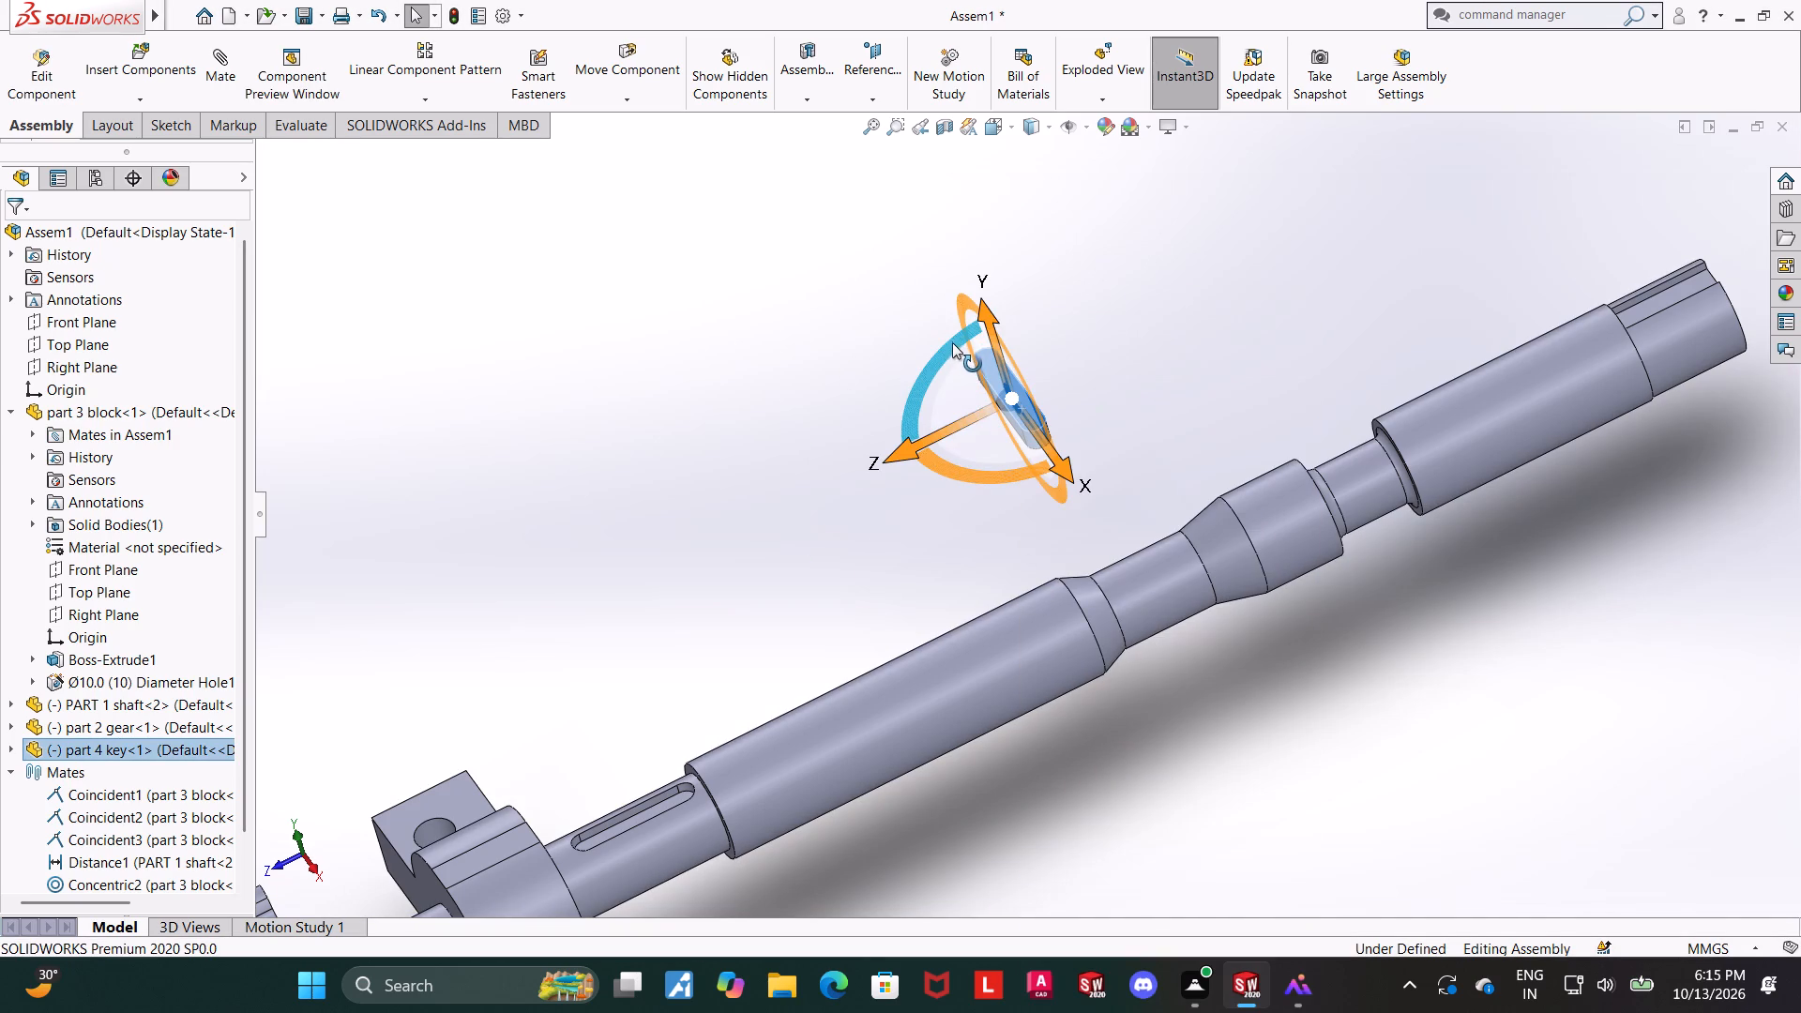
{"action": "left_click_drag", "start_coordinate": [952, 338], "coordinate": [941, 353]}
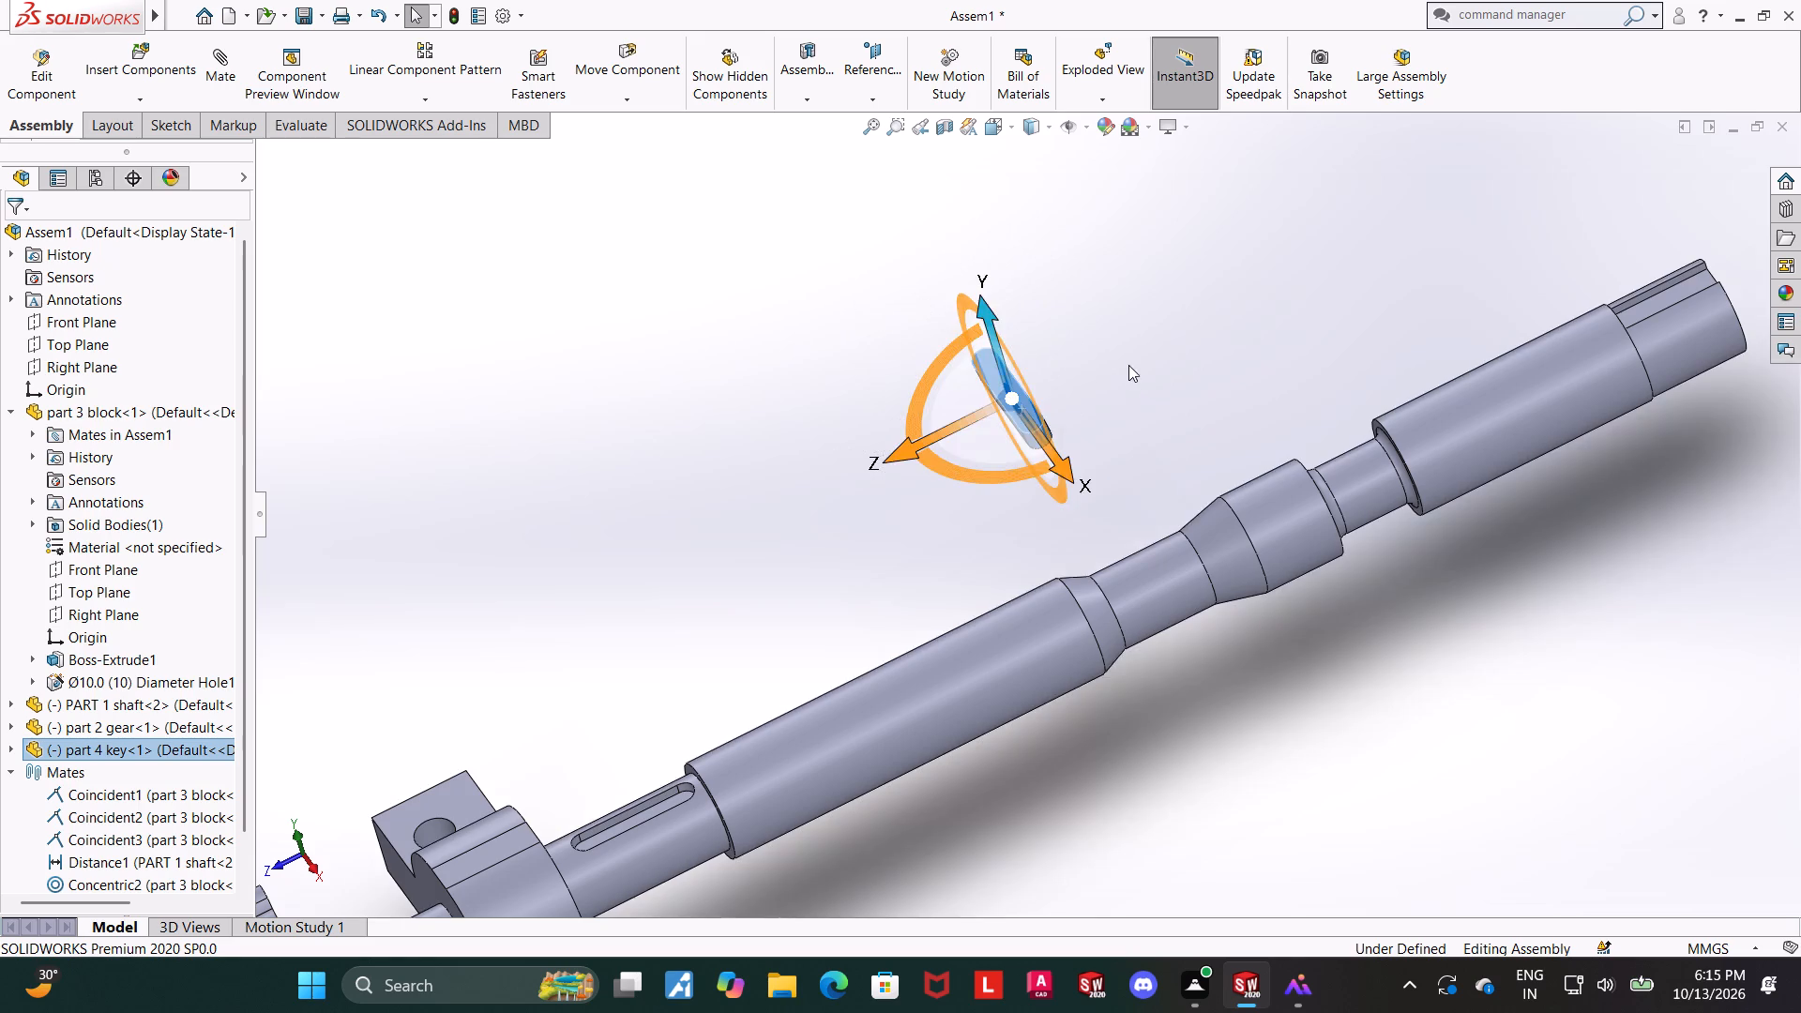
{"action": "middle_click_drag", "start_coordinate": [1129, 365], "coordinate": [1166, 282]}
{"action": "left_click_drag", "start_coordinate": [928, 503], "coordinate": [1006, 492]}
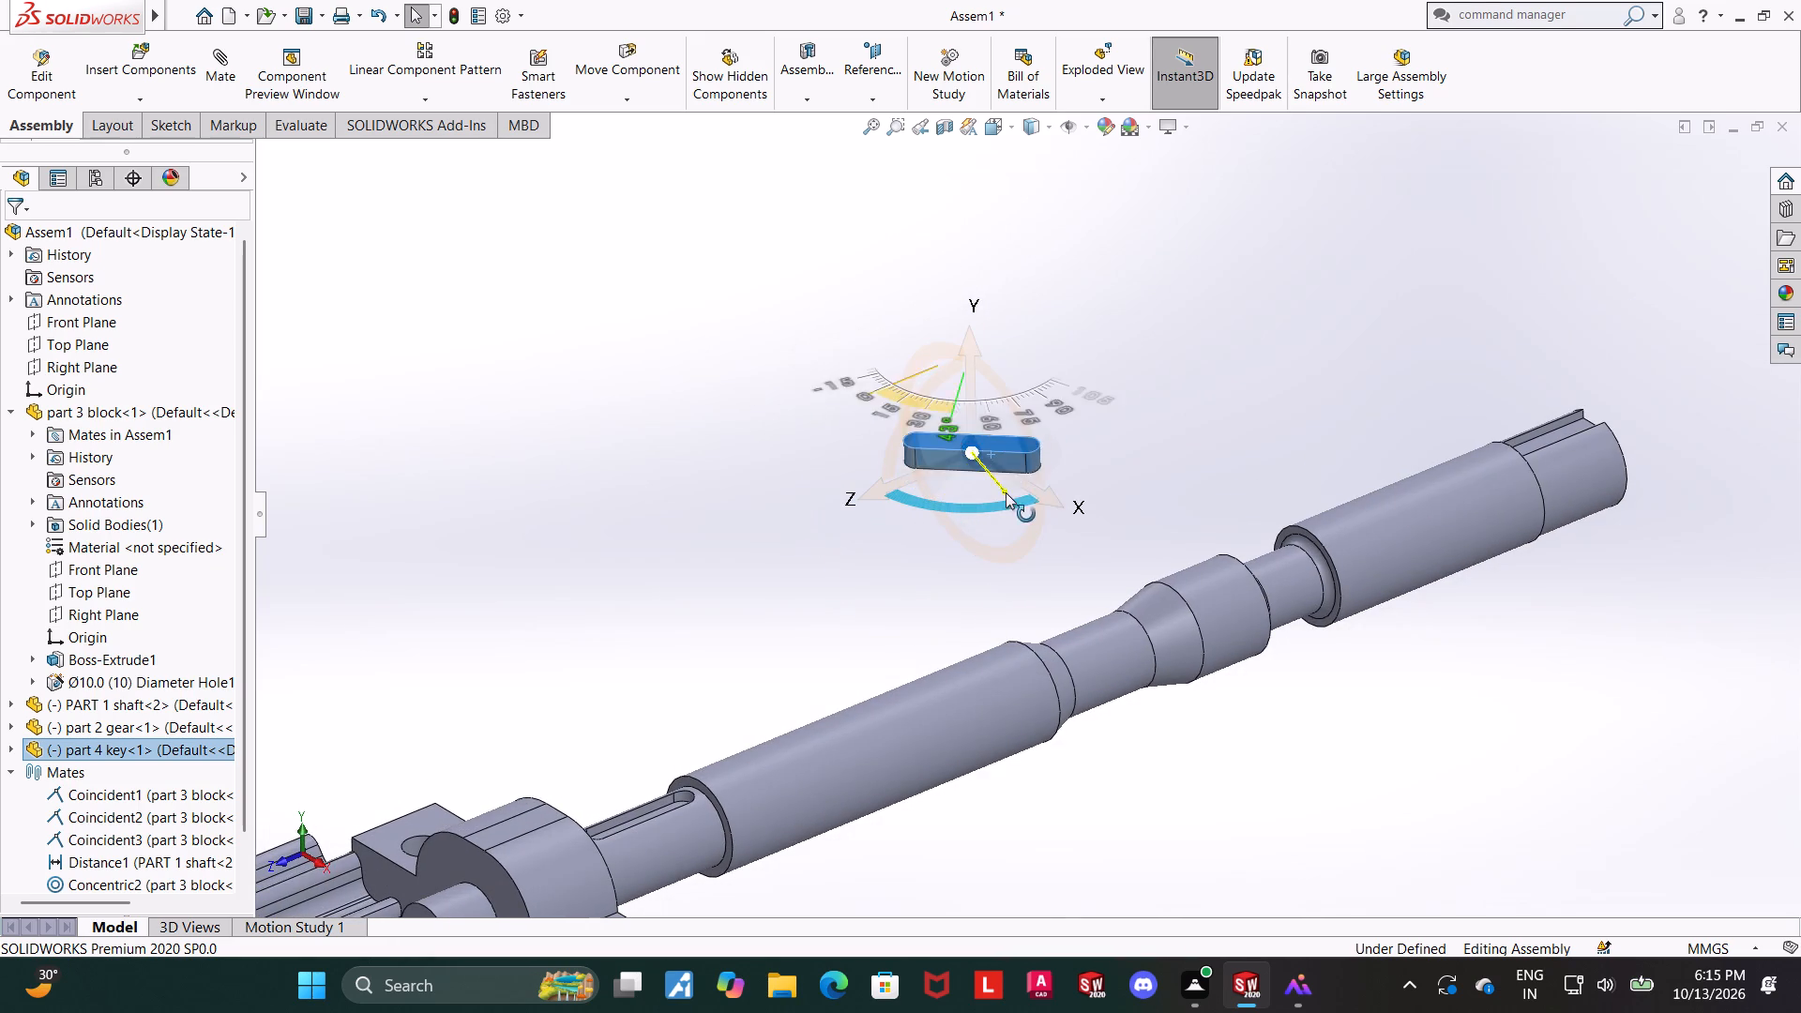
{"action": "left_click_drag", "start_coordinate": [1006, 492], "coordinate": [1066, 471]}
{"action": "left_click", "coordinate": [1153, 458]}
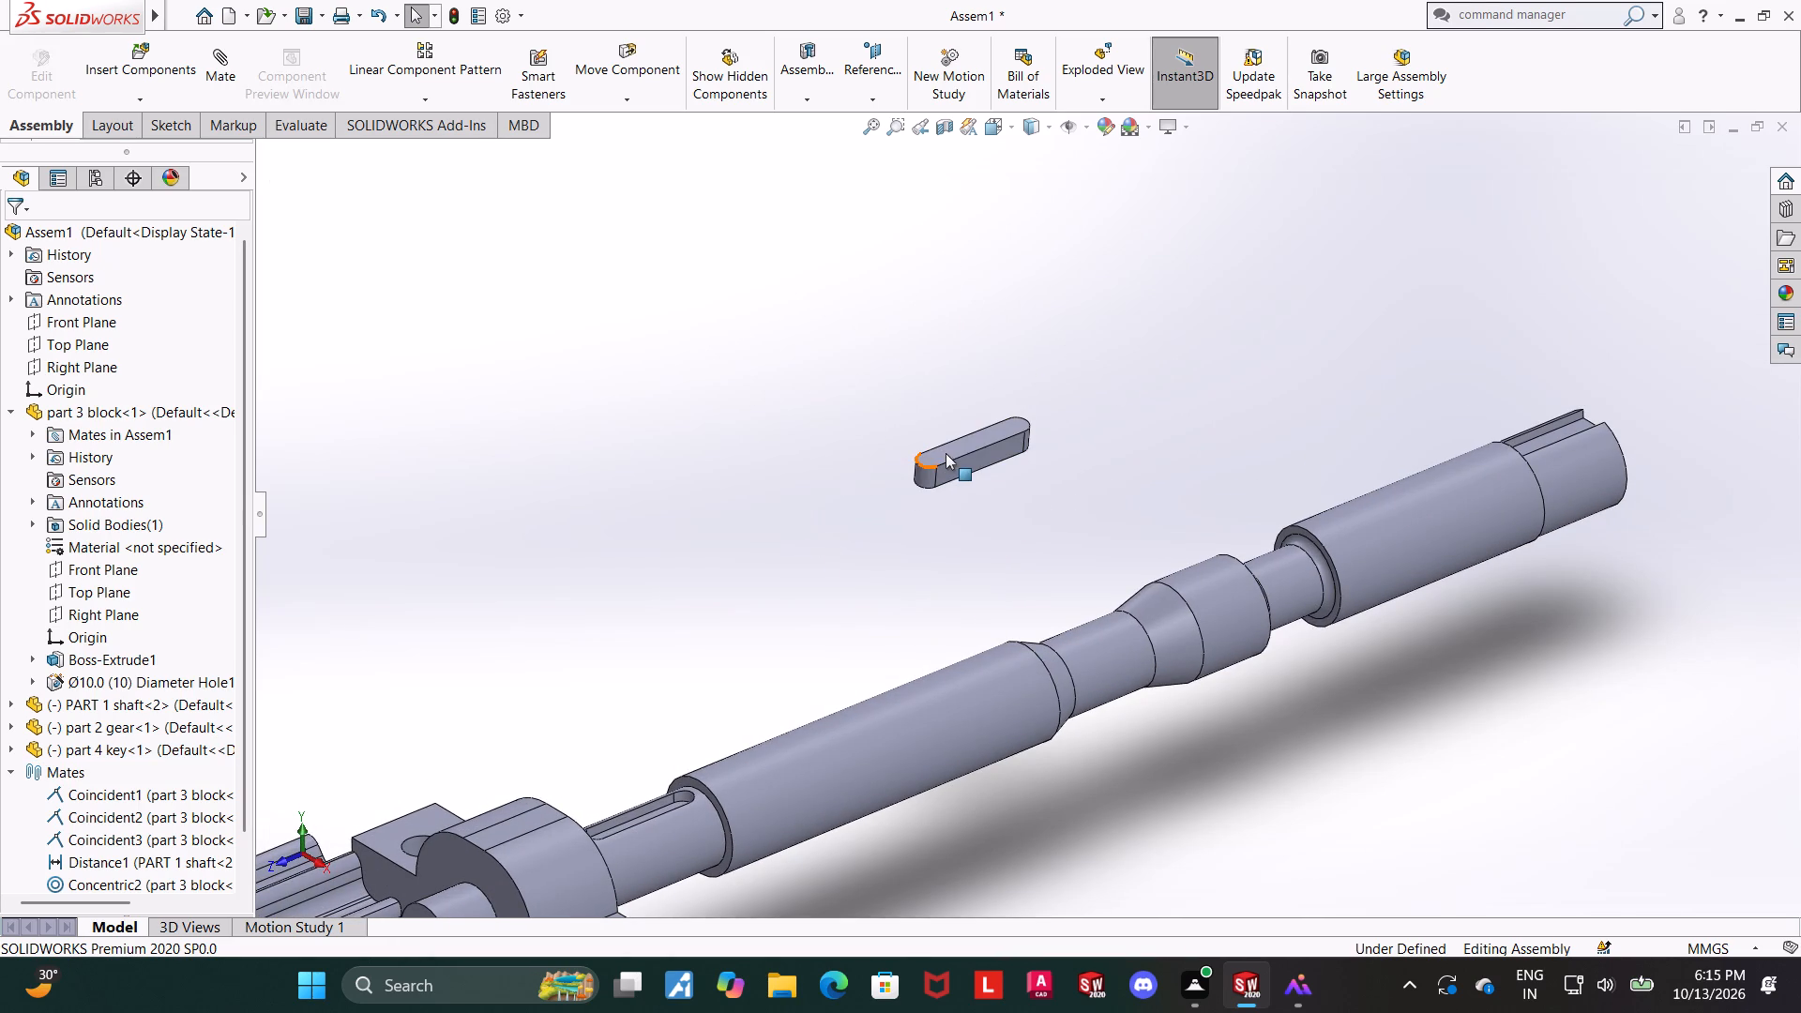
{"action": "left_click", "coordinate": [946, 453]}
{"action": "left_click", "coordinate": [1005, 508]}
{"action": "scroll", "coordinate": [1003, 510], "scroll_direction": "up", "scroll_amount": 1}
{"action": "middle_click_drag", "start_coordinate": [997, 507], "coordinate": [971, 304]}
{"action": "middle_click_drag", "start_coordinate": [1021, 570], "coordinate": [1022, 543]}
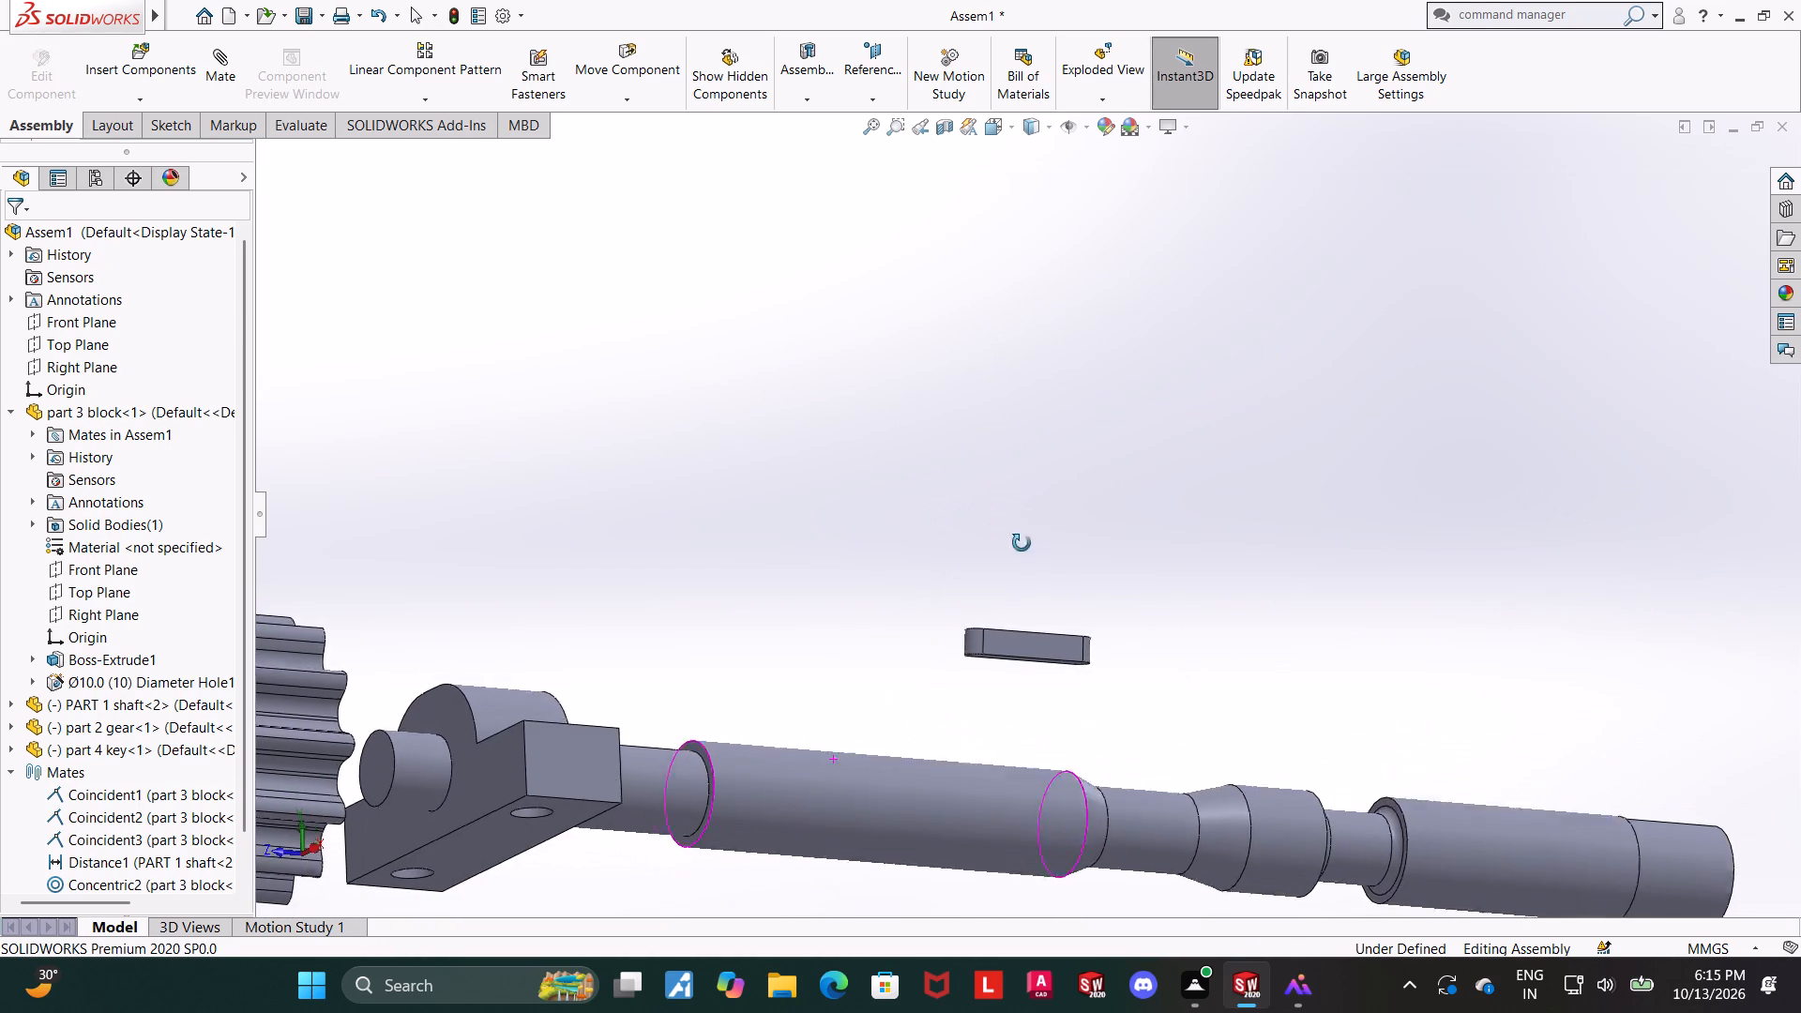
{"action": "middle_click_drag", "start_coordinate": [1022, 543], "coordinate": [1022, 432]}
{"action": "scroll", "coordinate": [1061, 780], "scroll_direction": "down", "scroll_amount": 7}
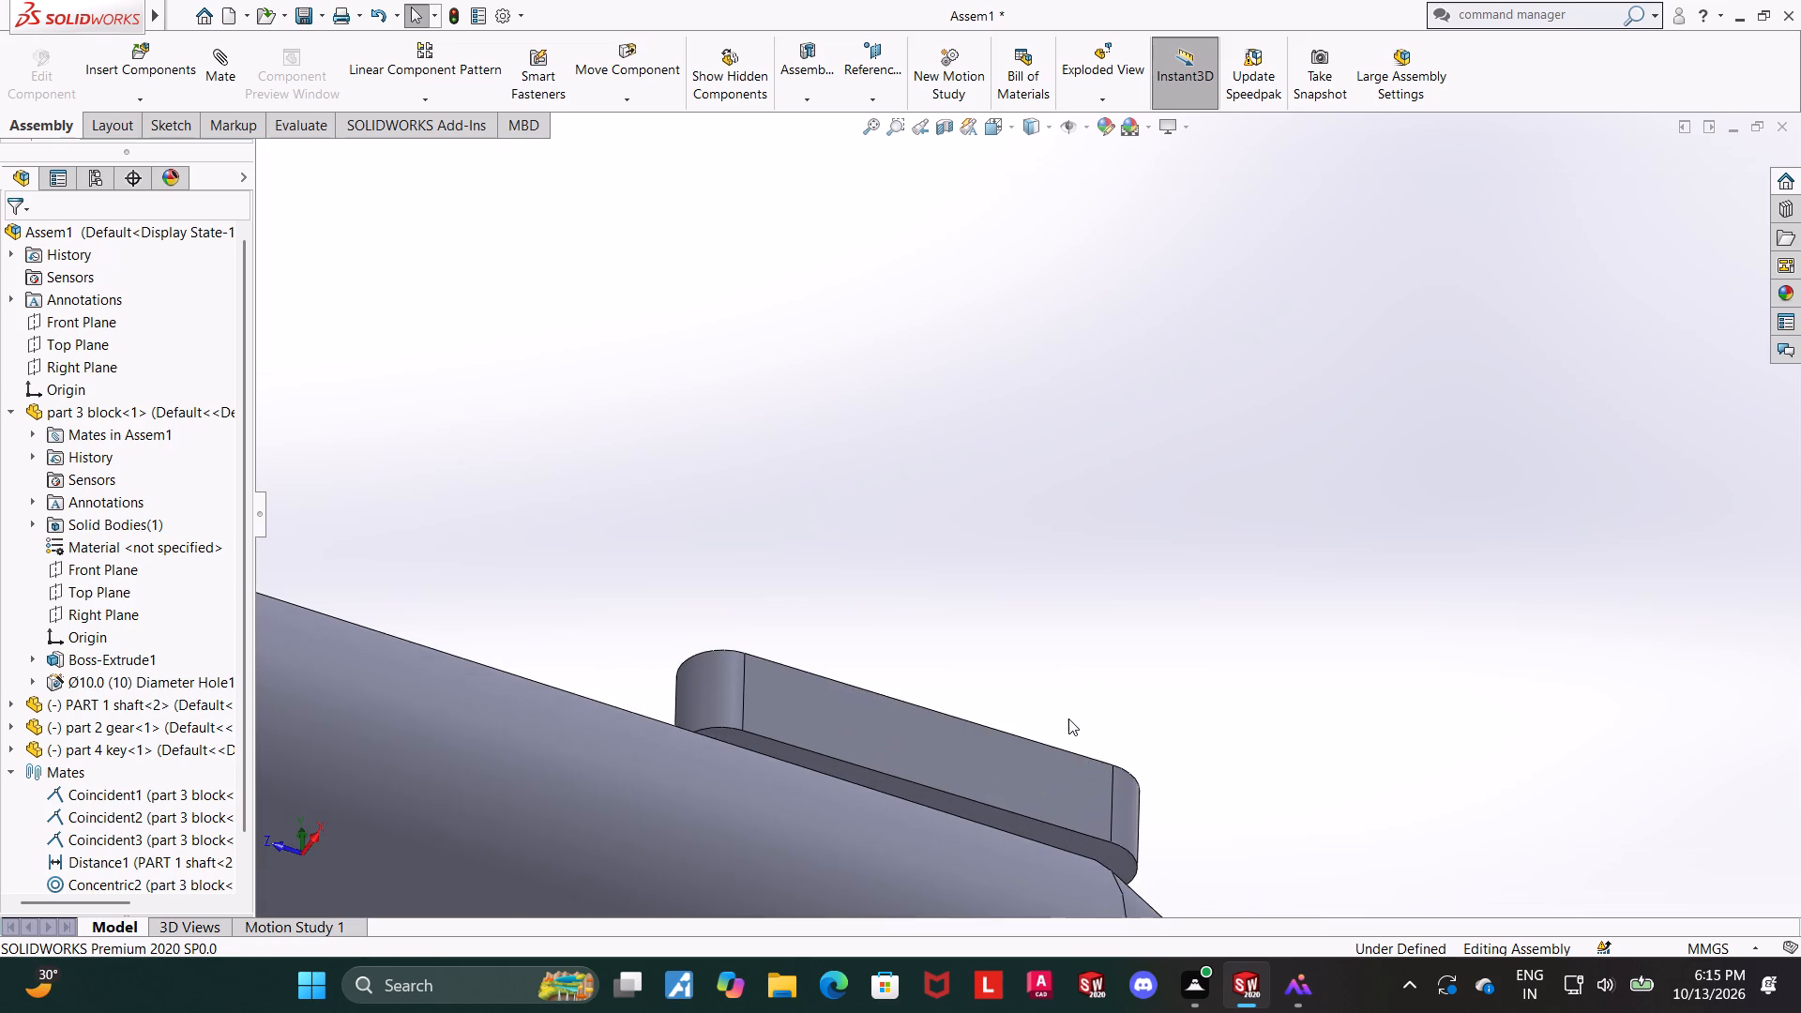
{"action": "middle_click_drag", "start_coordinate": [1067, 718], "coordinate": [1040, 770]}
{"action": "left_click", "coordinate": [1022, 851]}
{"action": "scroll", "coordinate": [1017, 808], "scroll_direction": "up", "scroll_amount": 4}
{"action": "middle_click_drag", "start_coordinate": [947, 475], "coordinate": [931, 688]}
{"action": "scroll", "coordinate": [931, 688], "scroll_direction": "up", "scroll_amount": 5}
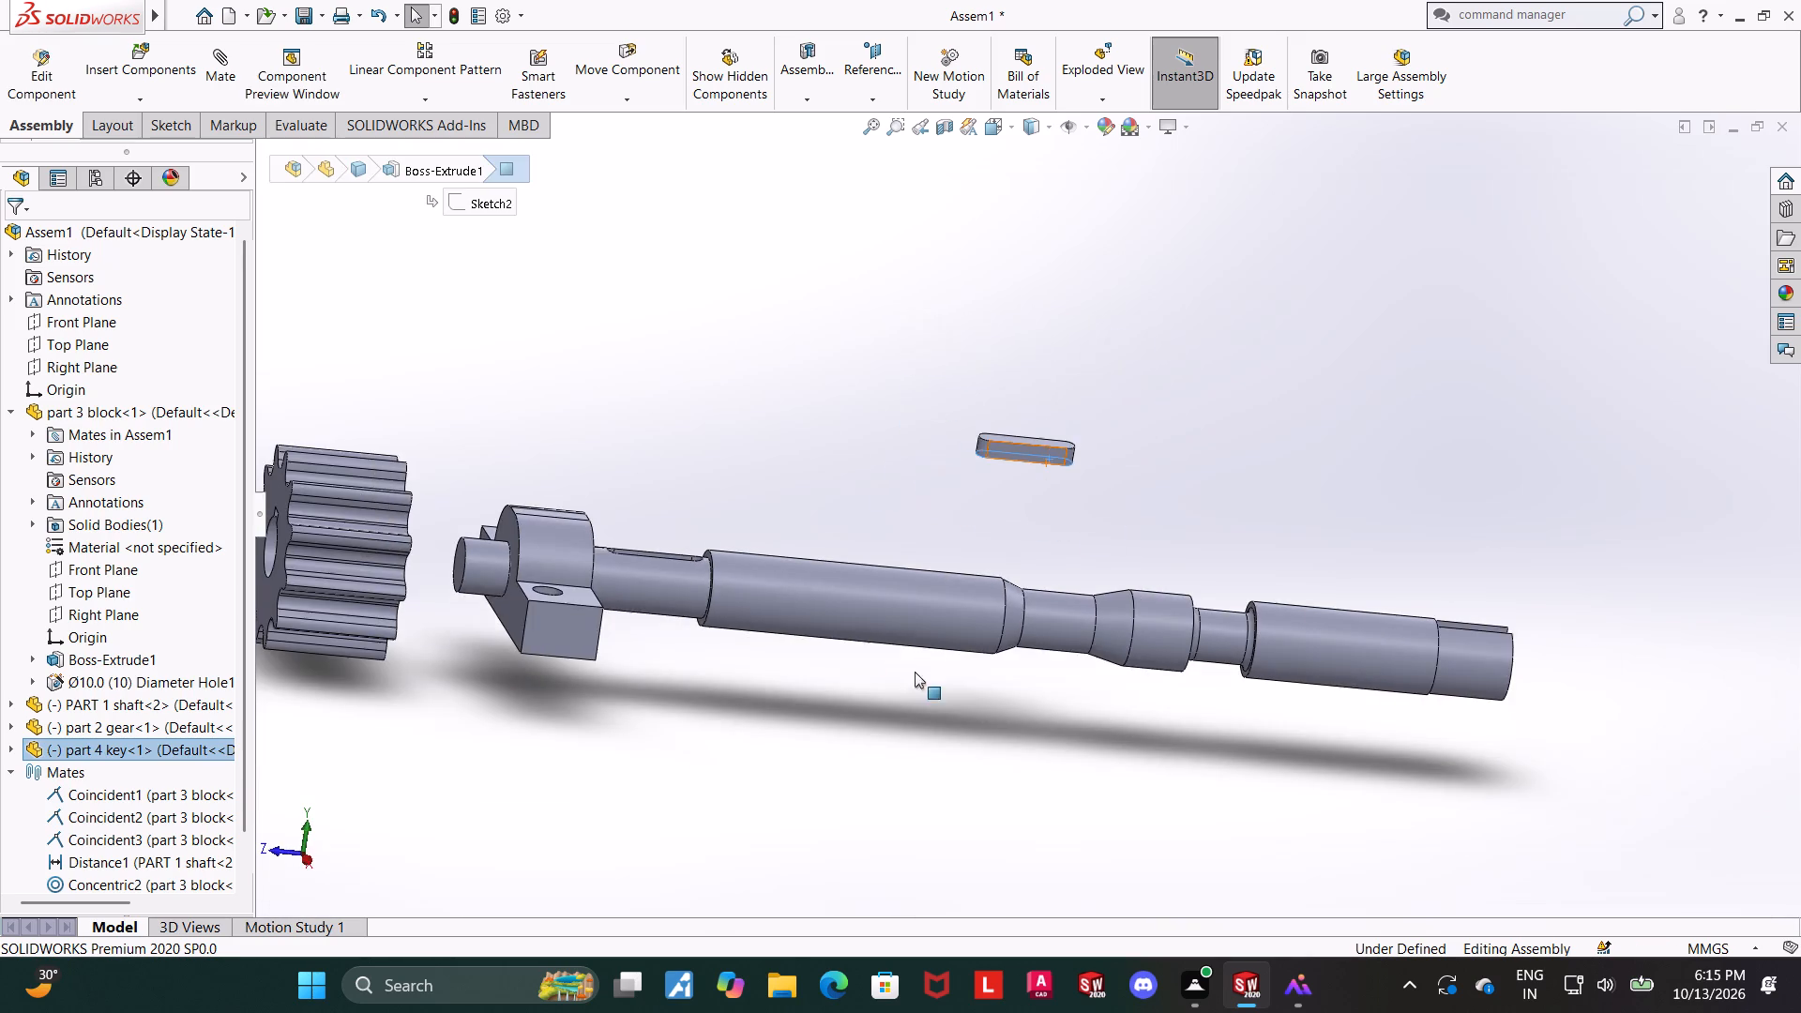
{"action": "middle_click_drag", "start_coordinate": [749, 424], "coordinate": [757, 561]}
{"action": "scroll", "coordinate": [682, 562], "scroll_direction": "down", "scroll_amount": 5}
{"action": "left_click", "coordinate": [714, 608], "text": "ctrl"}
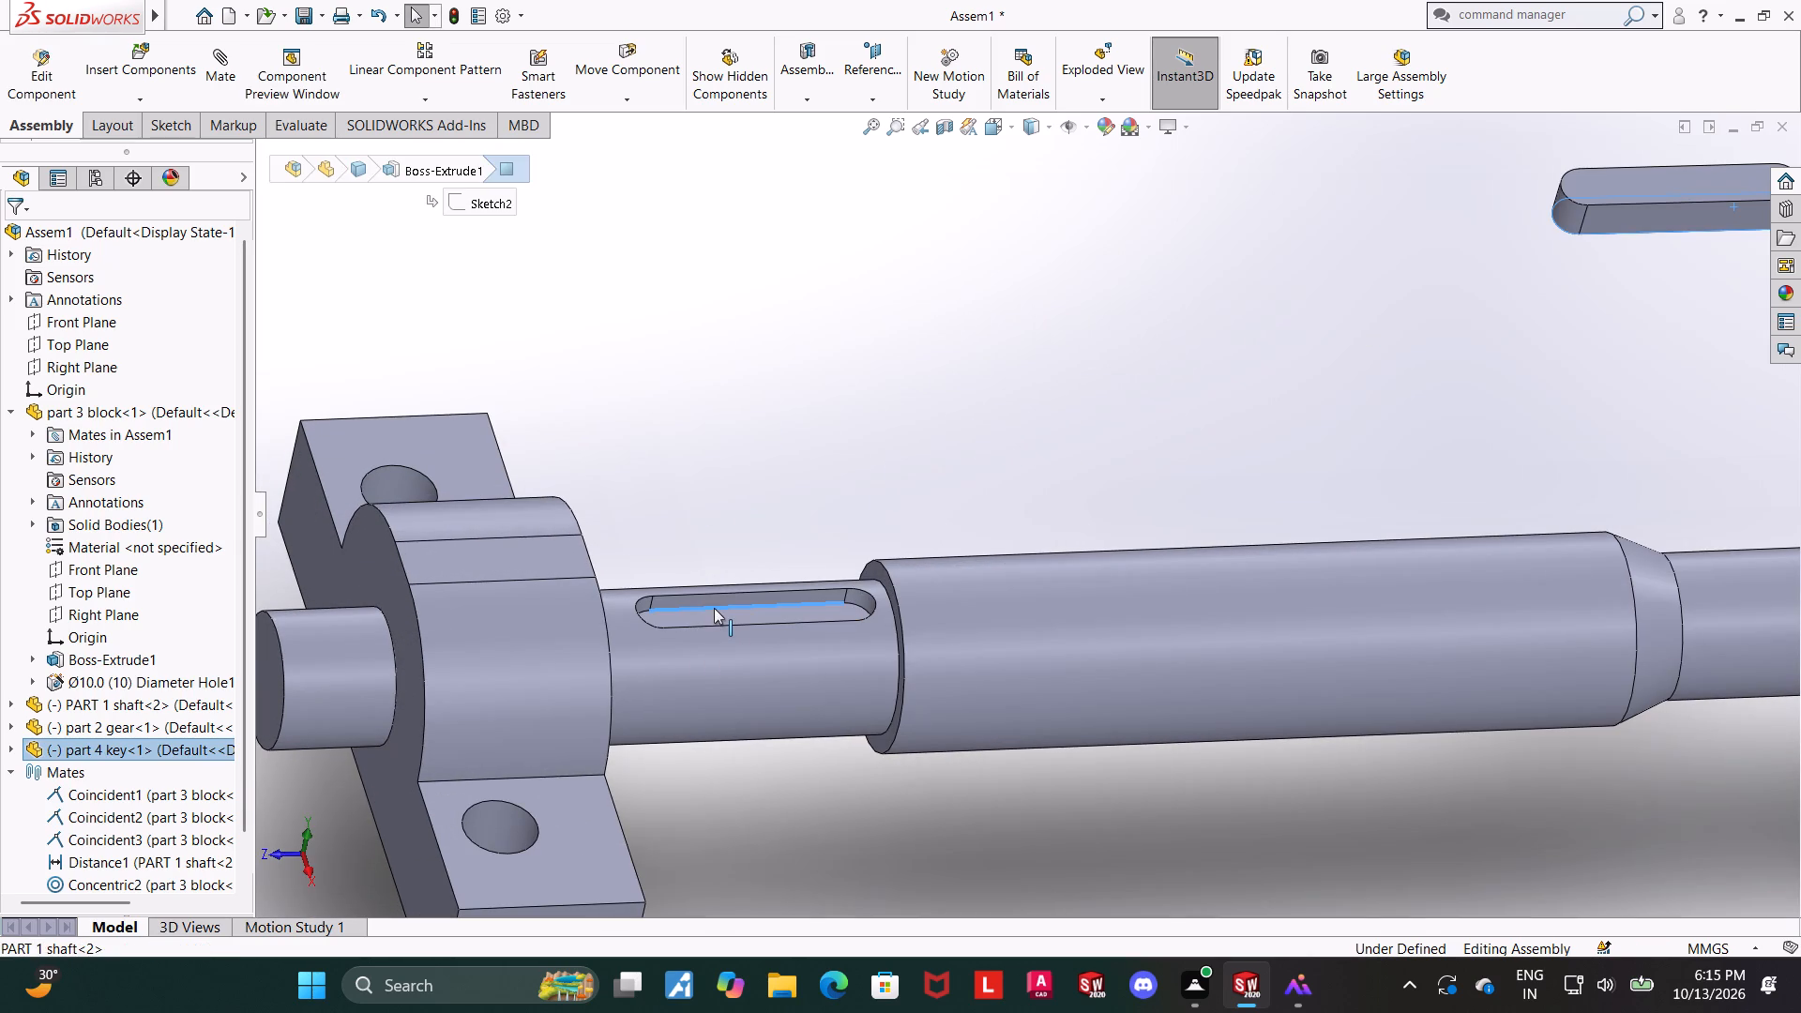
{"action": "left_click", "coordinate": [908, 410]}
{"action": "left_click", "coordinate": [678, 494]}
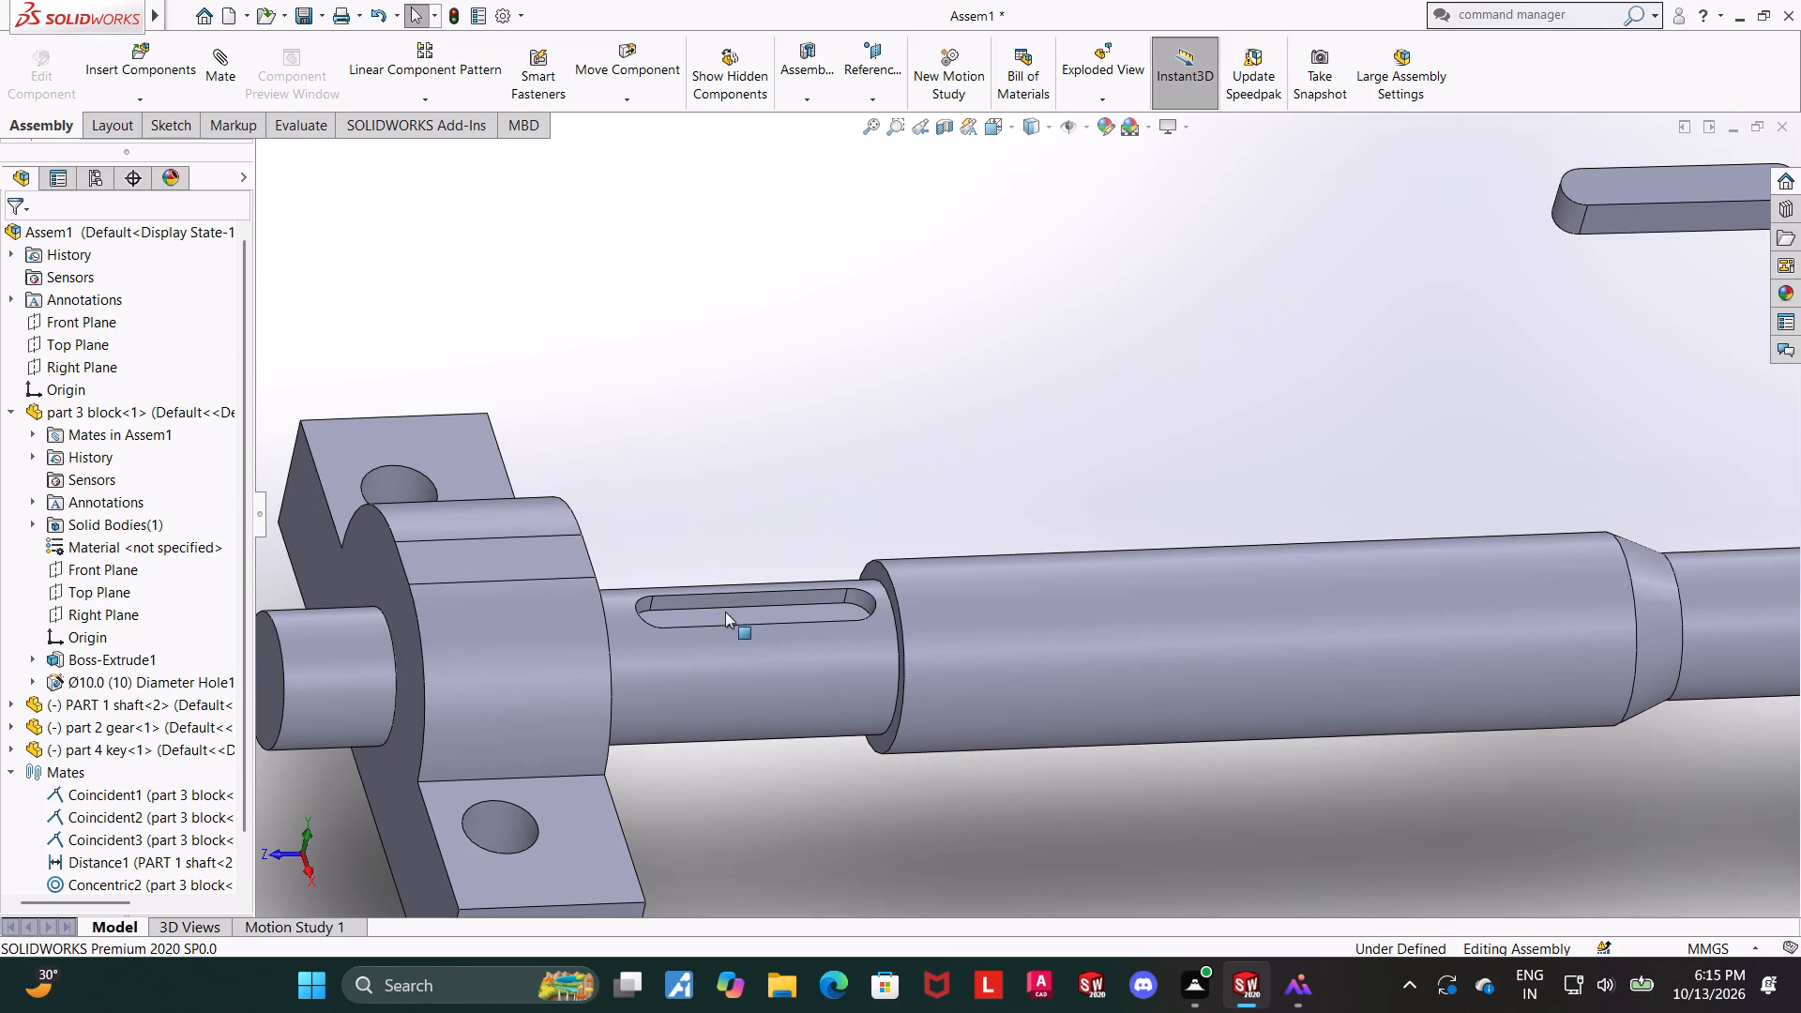
Add a coincident mate between the floor of the shaft's closed keyway slot and the key's bottom face.
{"action": "left_click", "coordinate": [725, 612]}
{"action": "scroll", "coordinate": [1017, 491], "scroll_direction": "up", "scroll_amount": 5}
{"action": "scroll", "coordinate": [1303, 334], "scroll_direction": "down", "scroll_amount": 4}
{"action": "middle_click_drag", "start_coordinate": [1397, 433], "coordinate": [1360, 120]}
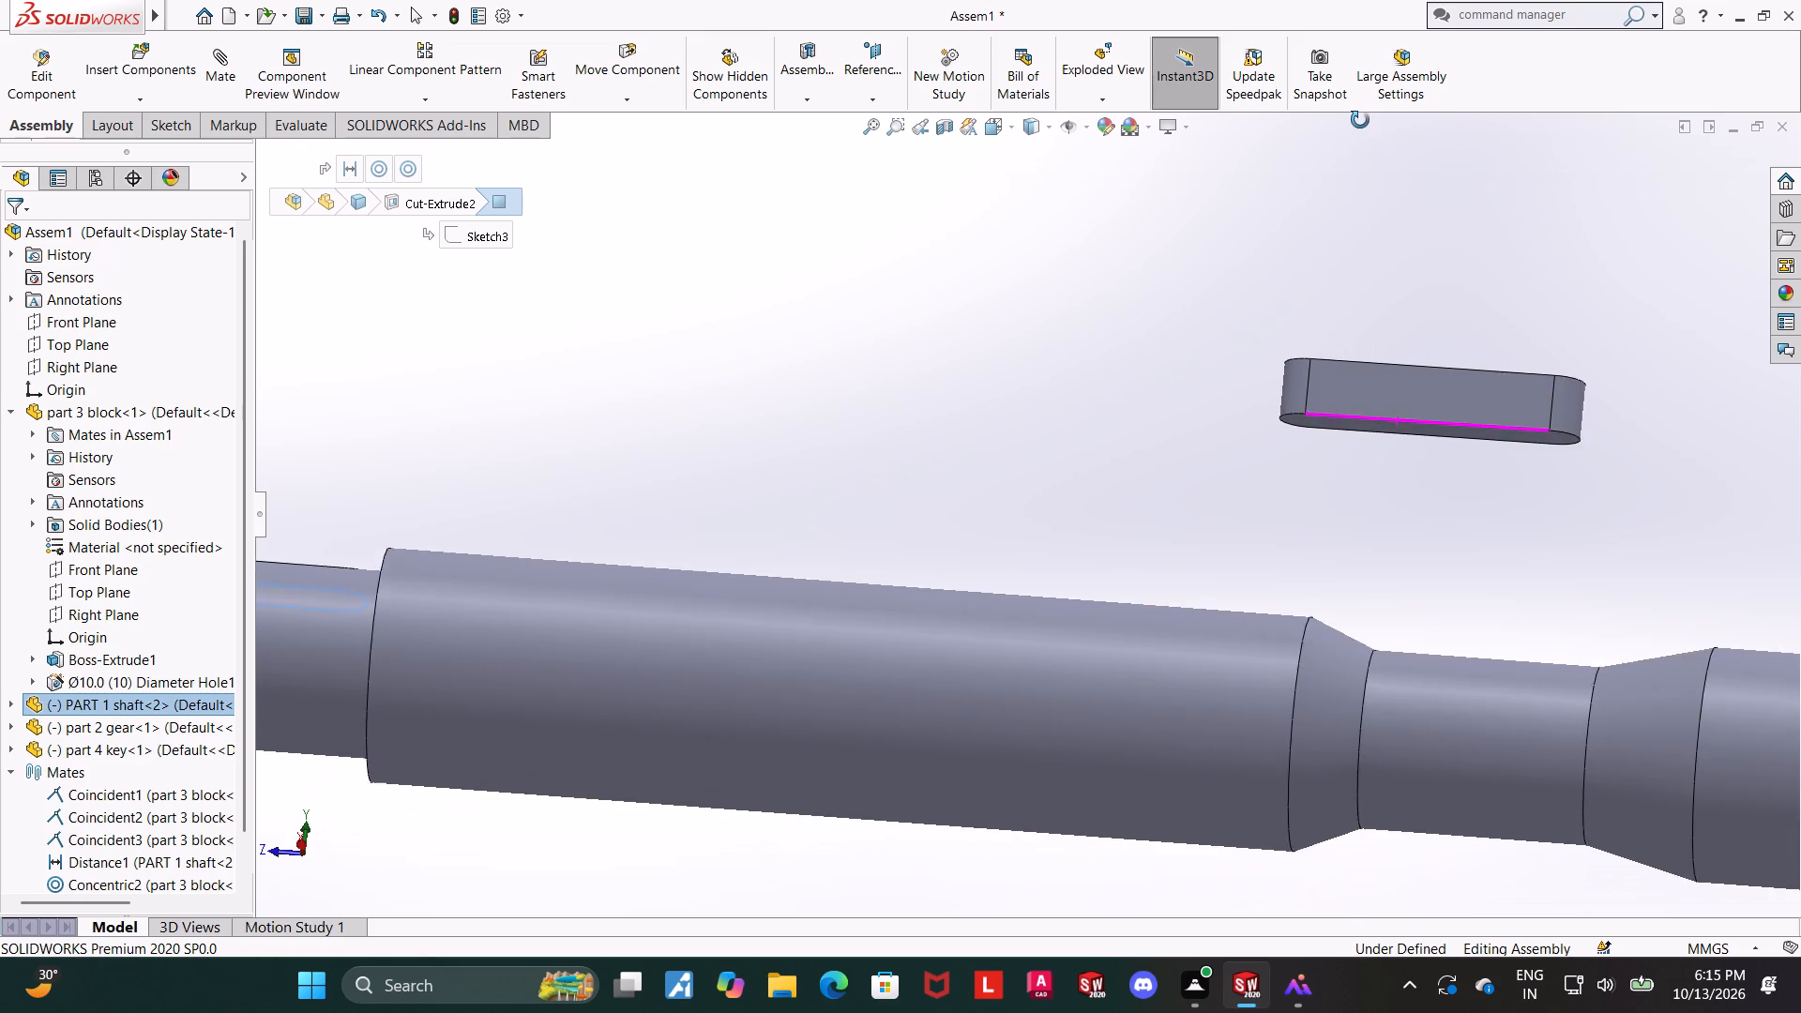
{"action": "middle_click_drag", "start_coordinate": [1360, 120], "coordinate": [1379, 98]}
{"action": "left_click", "coordinate": [1458, 441], "text": "ctrl"}
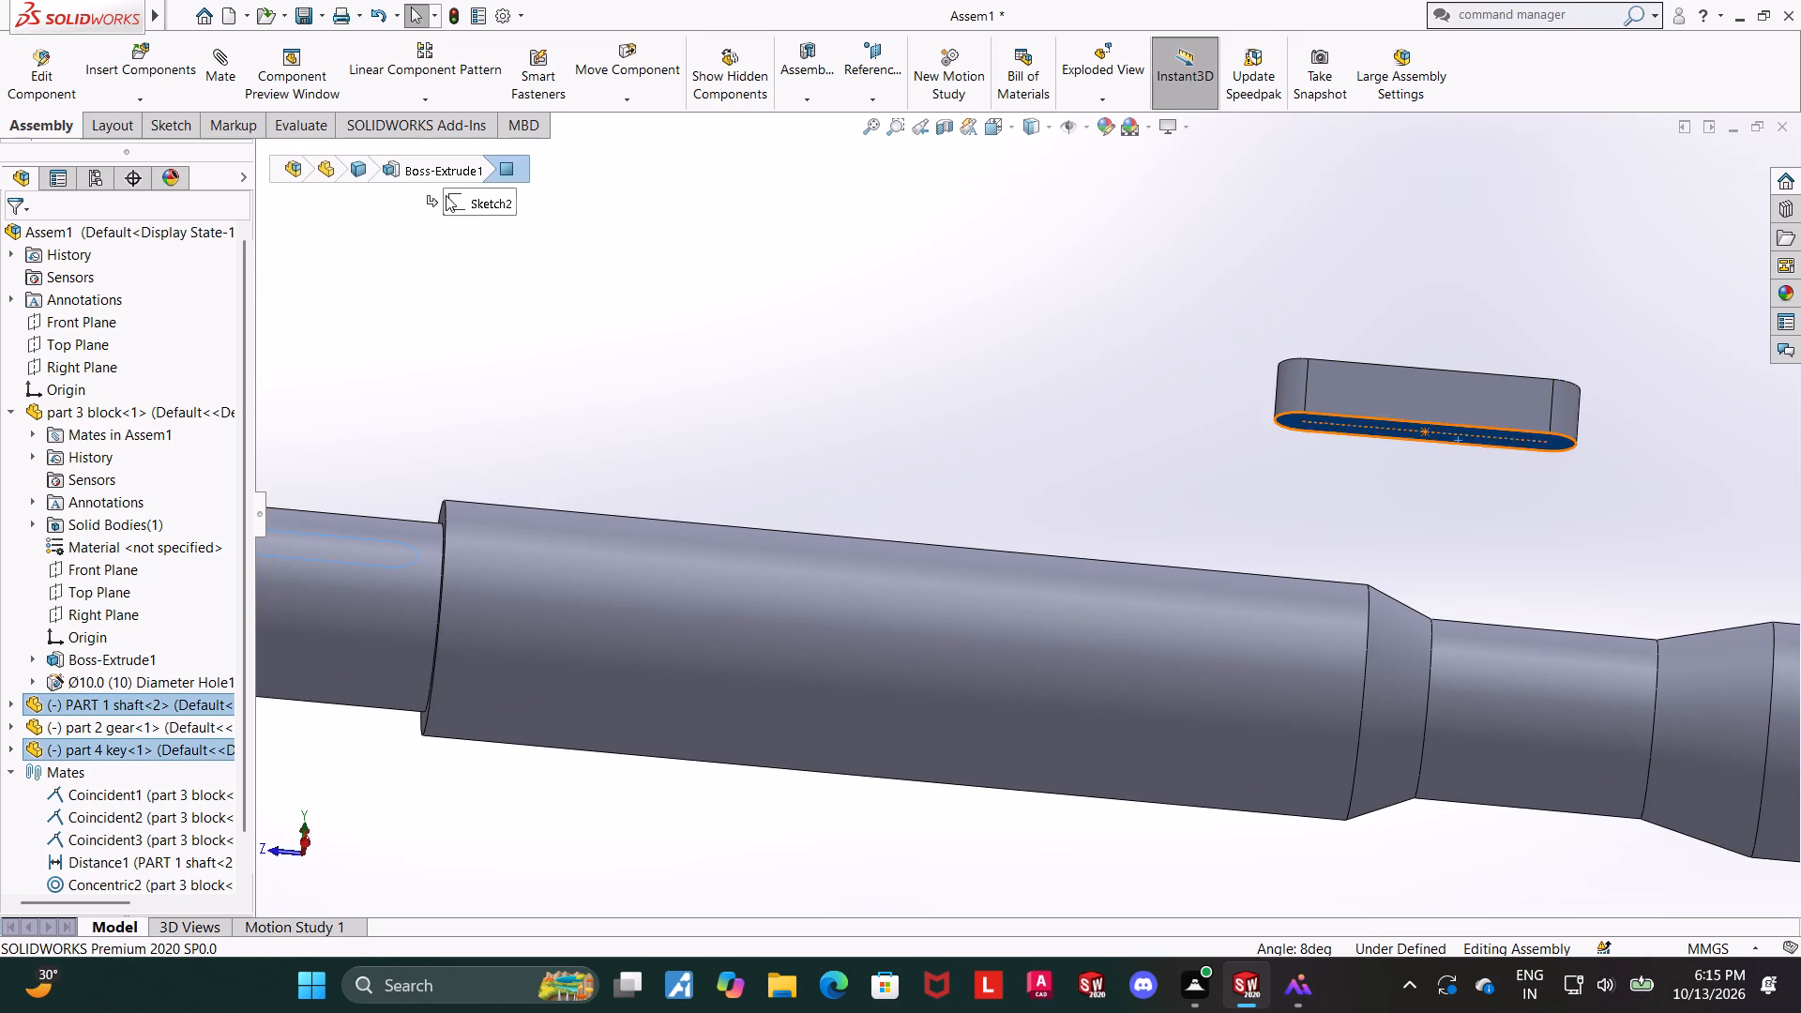
{"action": "left_click", "coordinate": [216, 67]}
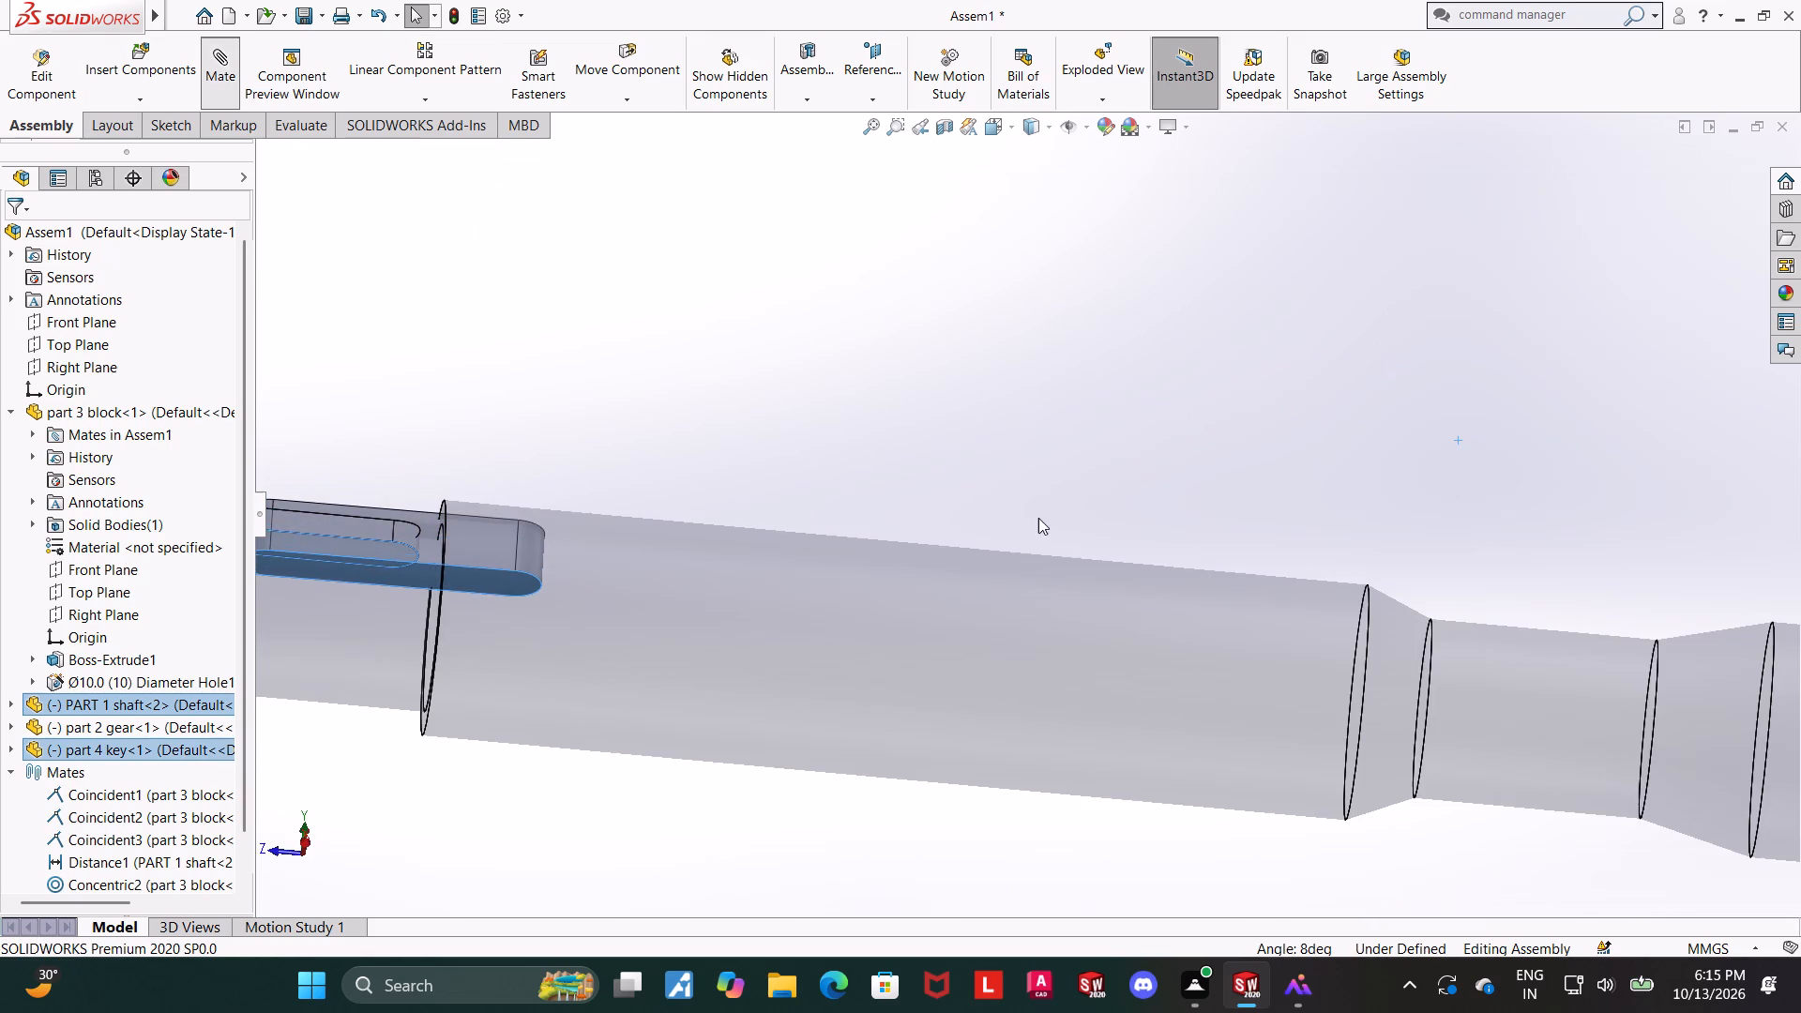
{"action": "scroll", "coordinate": [788, 494], "scroll_direction": "up", "scroll_amount": 4}
{"action": "scroll", "coordinate": [765, 350], "scroll_direction": "up", "scroll_amount": 1}
{"action": "middle_click_drag", "start_coordinate": [771, 371], "coordinate": [797, 629]}
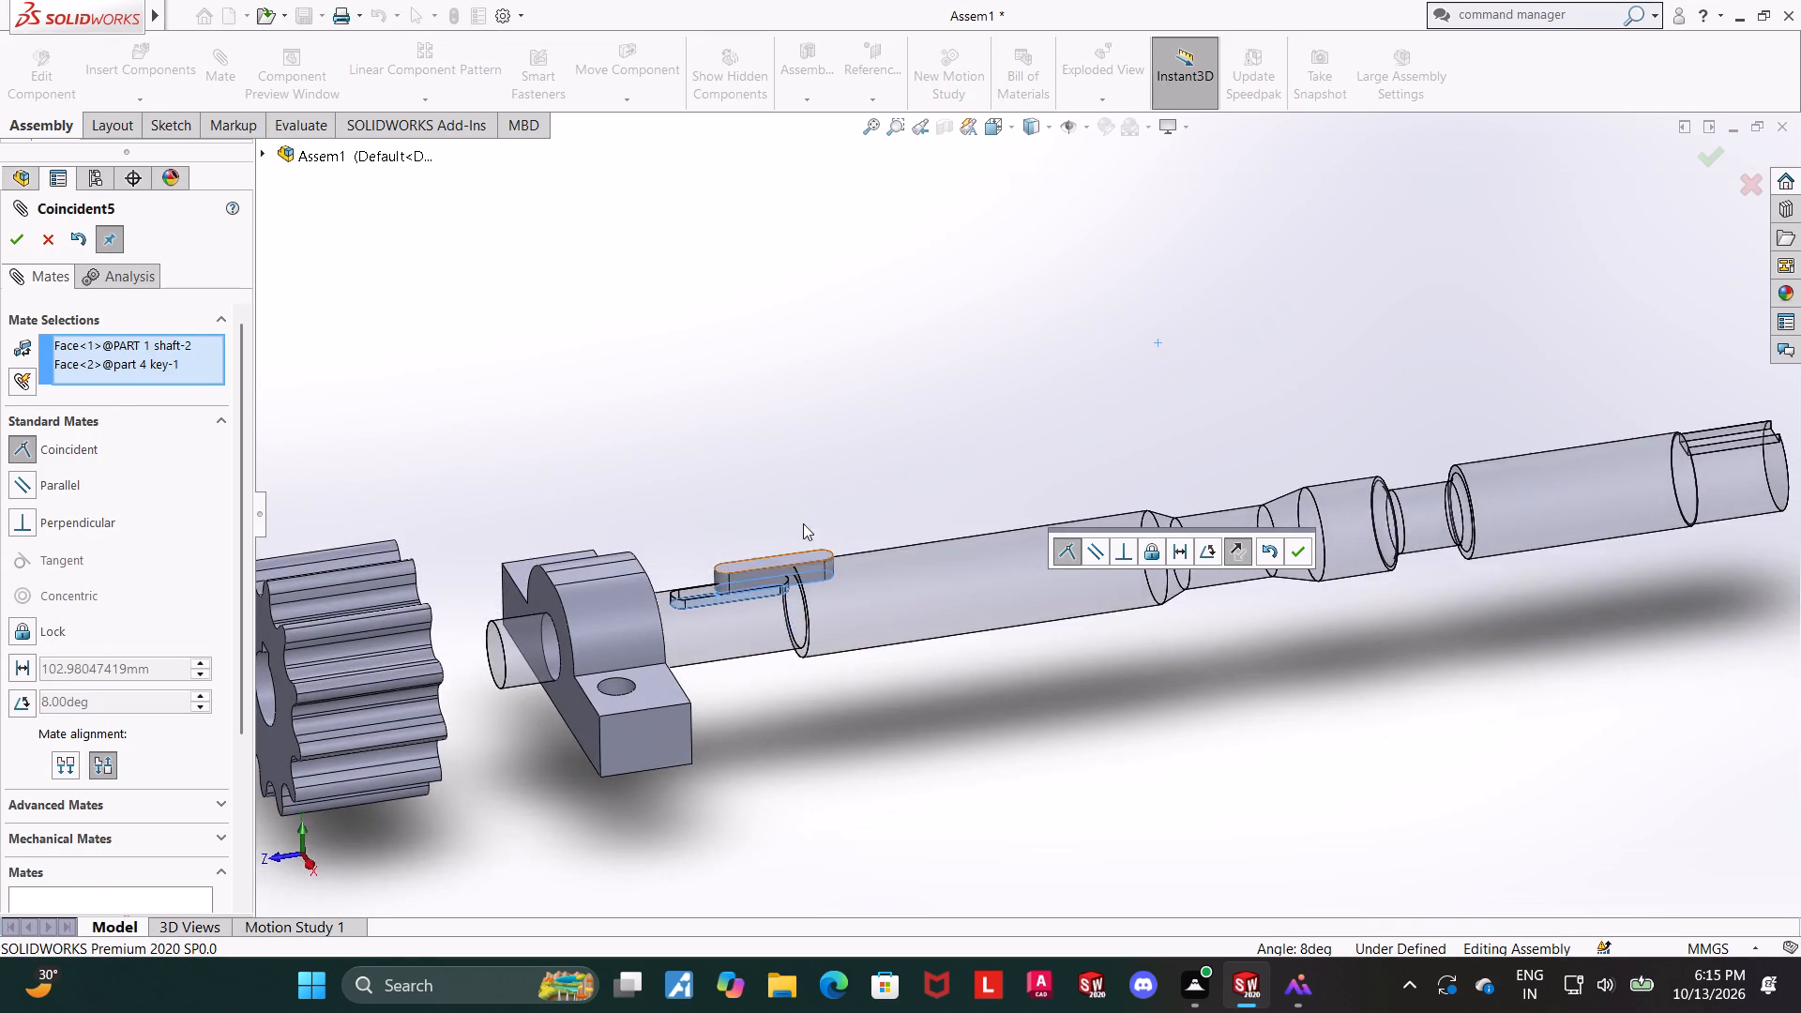
{"action": "scroll", "coordinate": [793, 479], "scroll_direction": "down", "scroll_amount": 4}
{"action": "left_click", "coordinate": [17, 244]}
Move the key clear of the slot and add a coincident mate between its long side face and the slot's side wall.
{"action": "left_click_drag", "start_coordinate": [814, 683], "coordinate": [793, 693]}
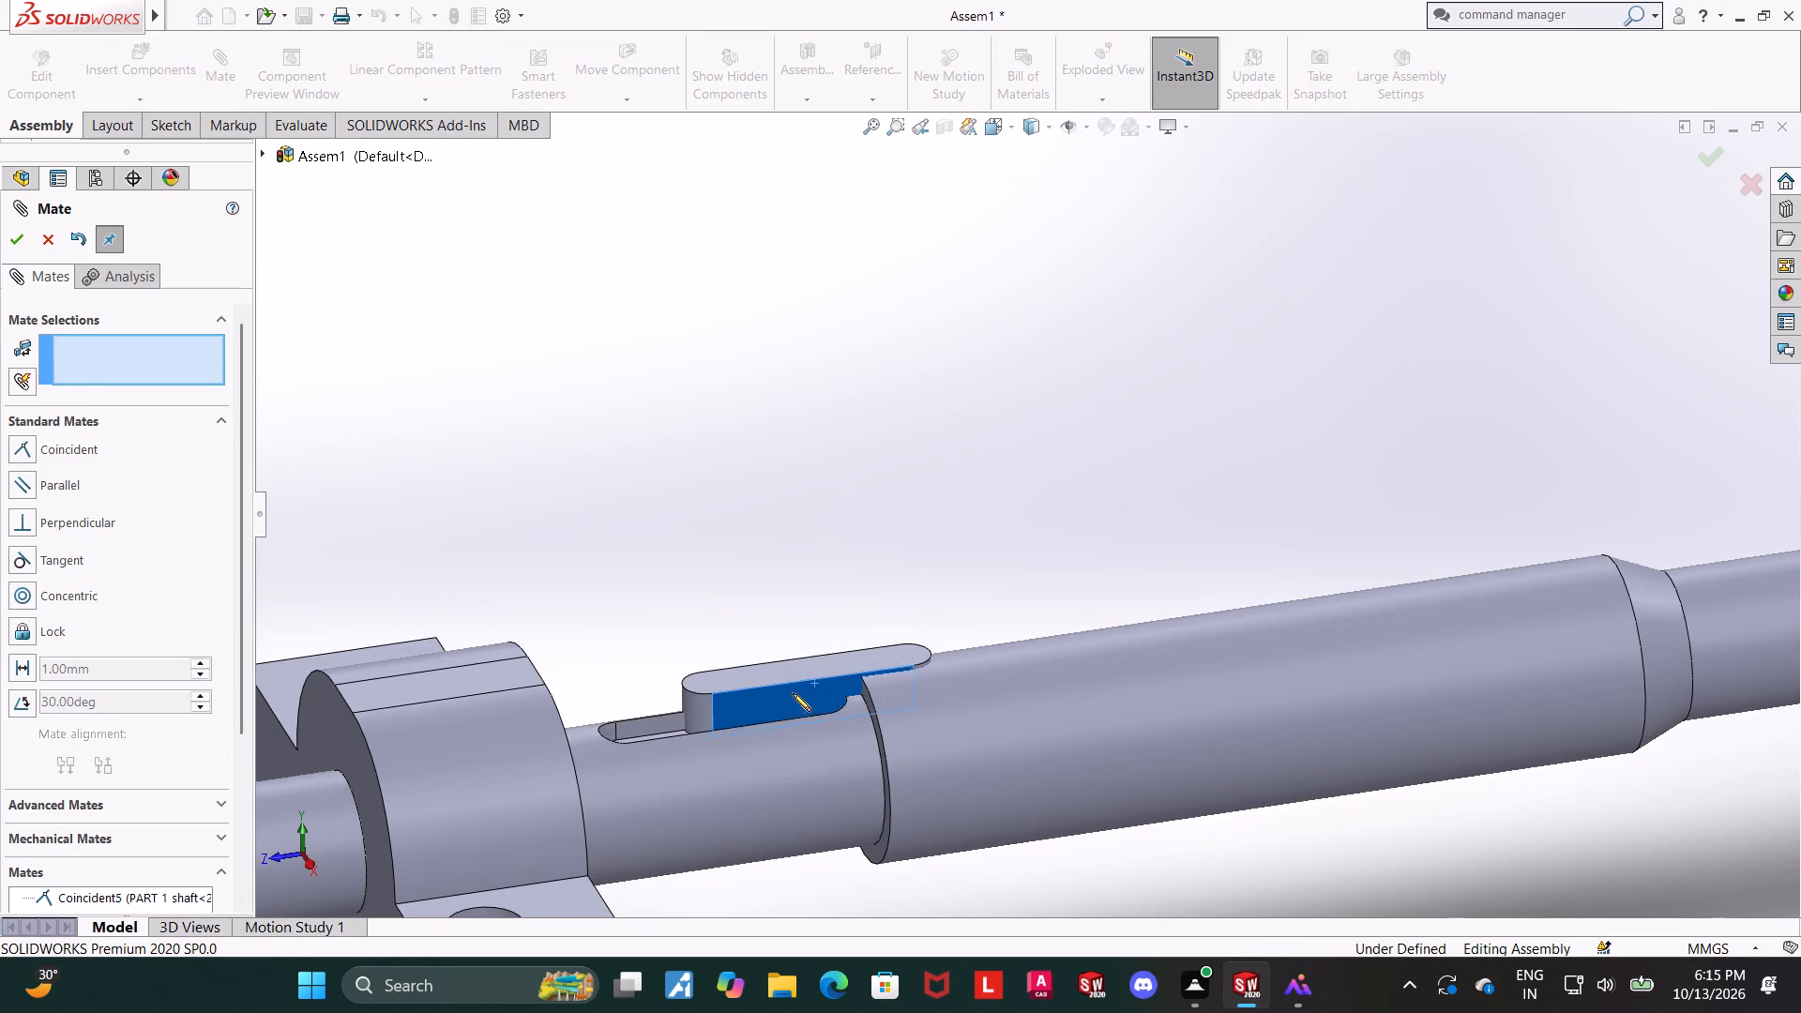
{"action": "left_click_drag", "start_coordinate": [793, 693], "coordinate": [781, 588]}
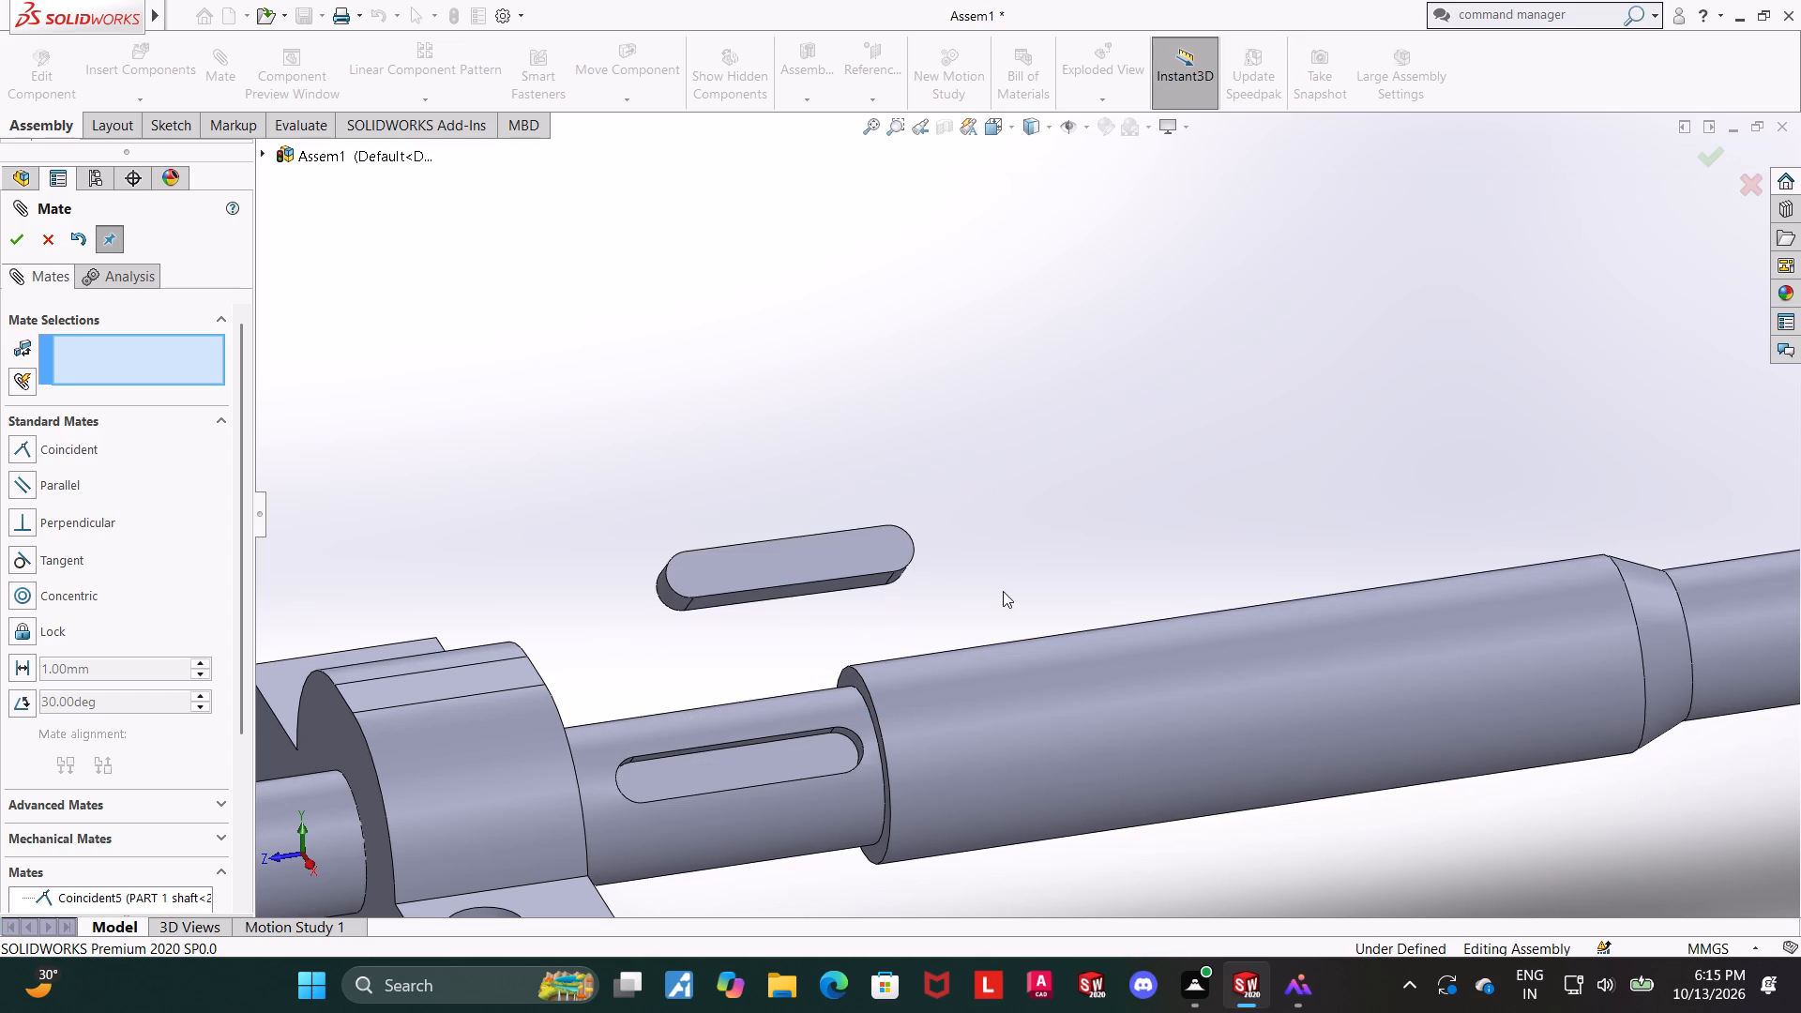
{"action": "middle_click_drag", "start_coordinate": [1003, 591], "coordinate": [988, 491]}
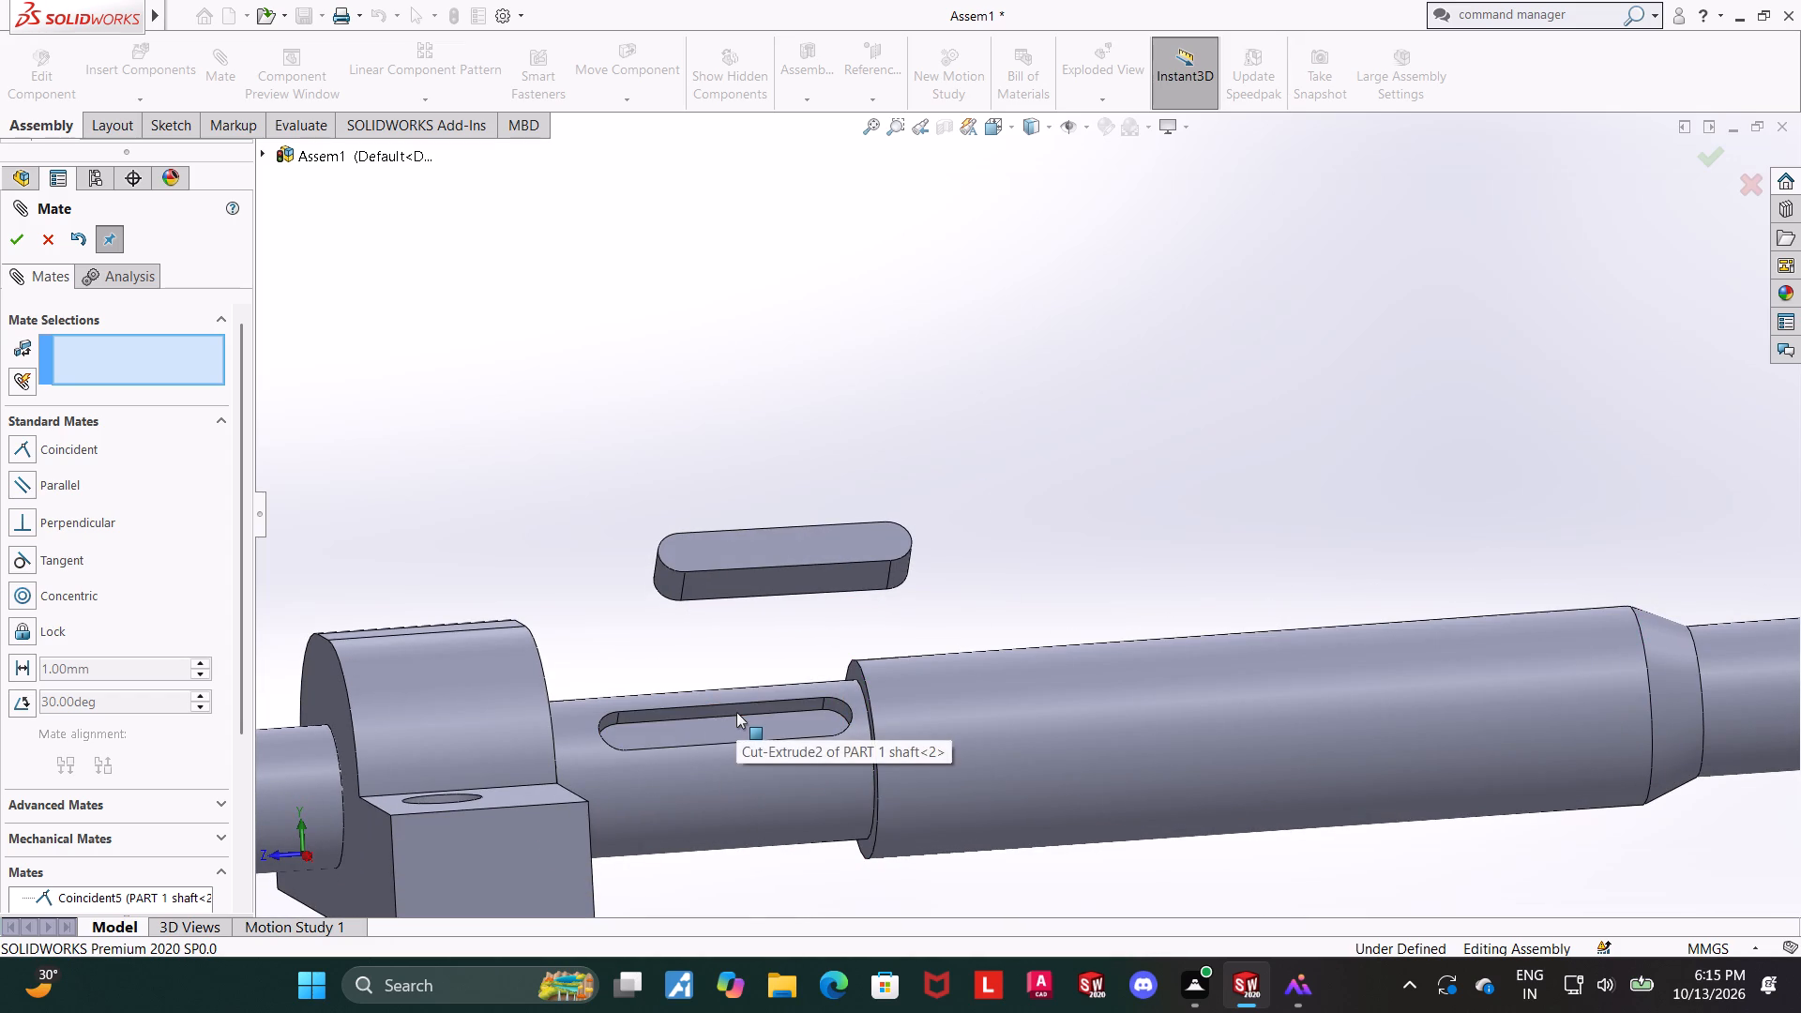
{"action": "left_click", "coordinate": [818, 577]}
{"action": "scroll", "coordinate": [856, 638], "scroll_direction": "up", "scroll_amount": 2}
{"action": "middle_click_drag", "start_coordinate": [785, 678], "coordinate": [838, 847]}
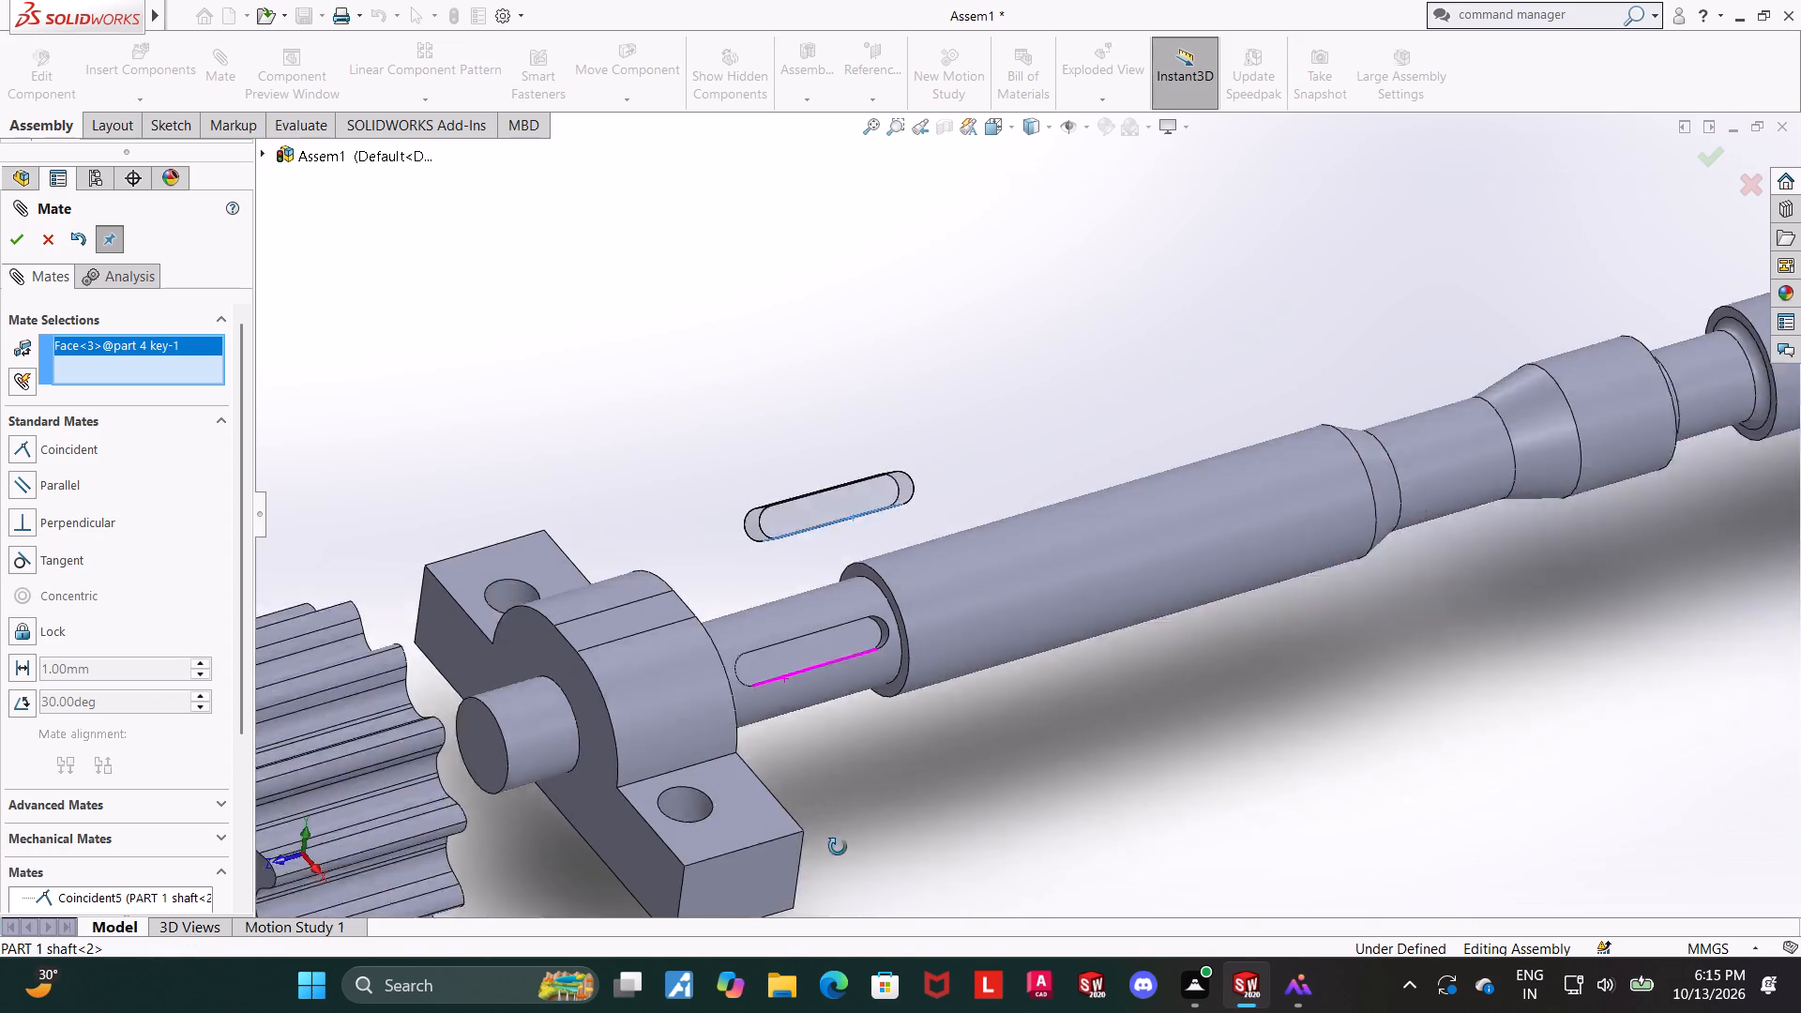
{"action": "middle_click_drag", "start_coordinate": [838, 847], "coordinate": [872, 927]}
{"action": "scroll", "coordinate": [802, 636], "scroll_direction": "down", "scroll_amount": 4}
{"action": "left_click", "coordinate": [884, 650], "text": "ctrl"}
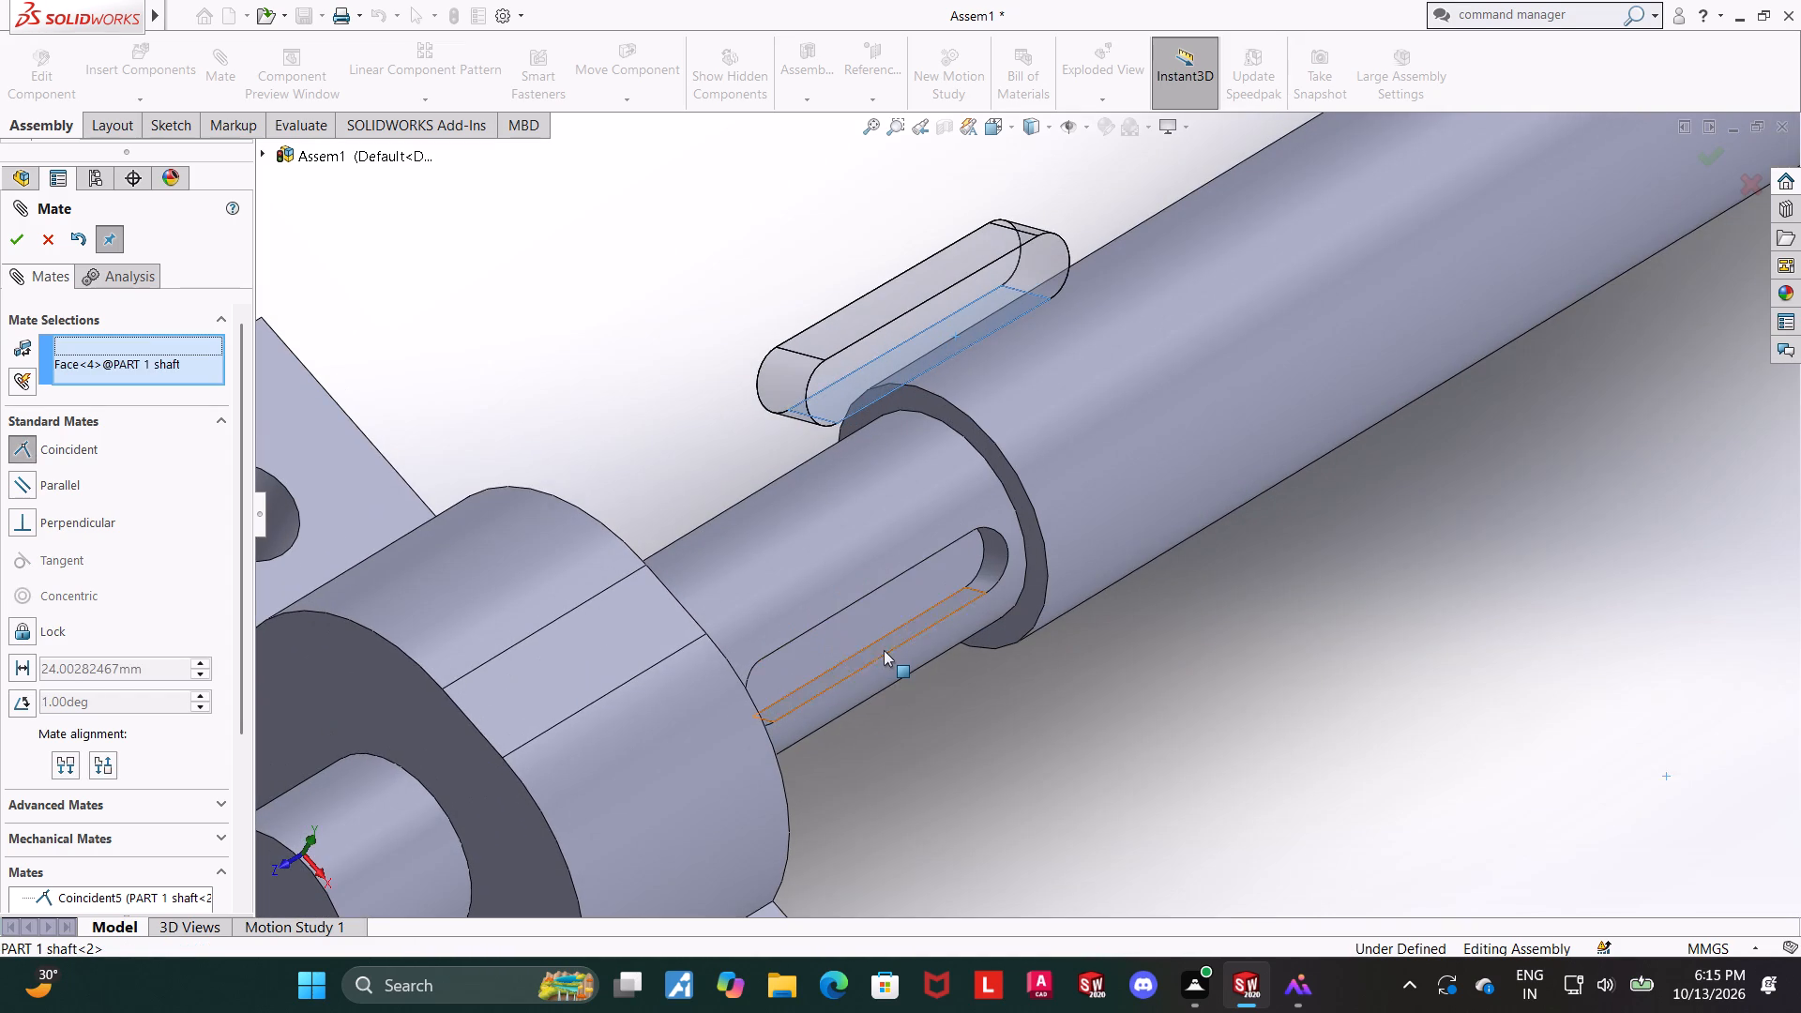
{"action": "left_click", "coordinate": [23, 245]}
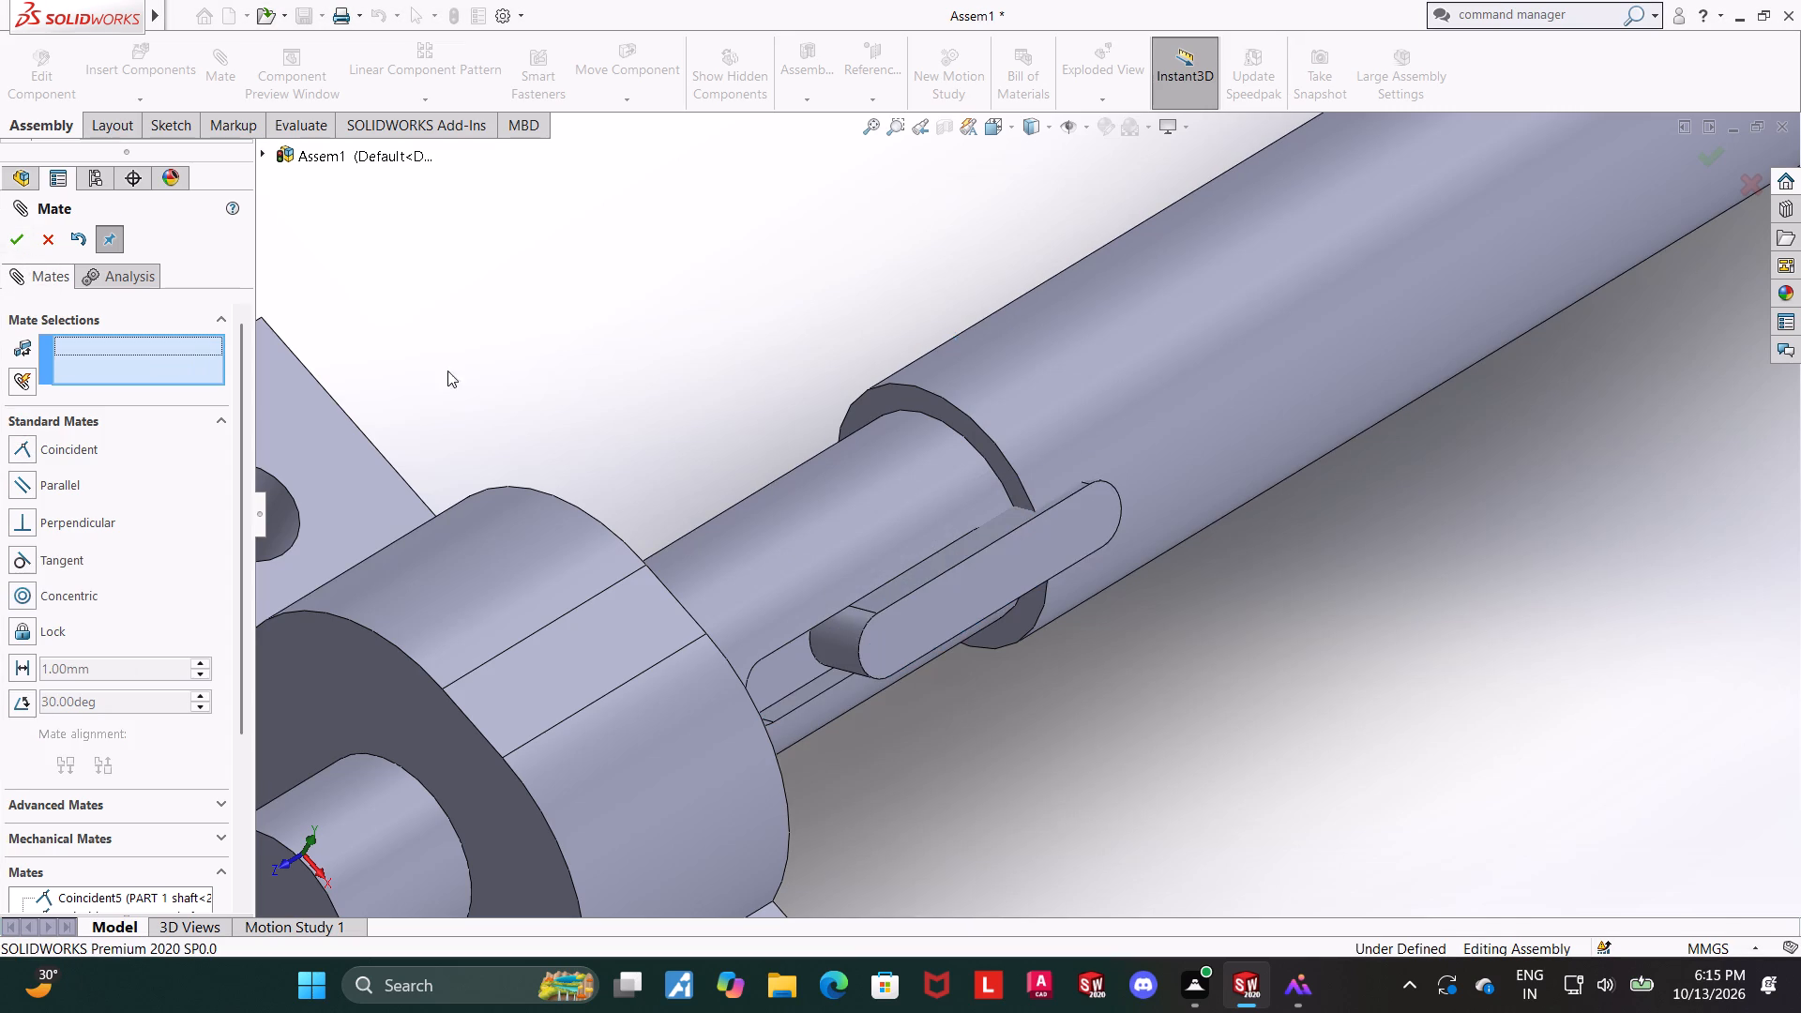
Slide the key along the slot and add a concentric mate between the slot's rounded end and the key's rounded end.
{"action": "left_click_drag", "start_coordinate": [960, 569], "coordinate": [795, 679]}
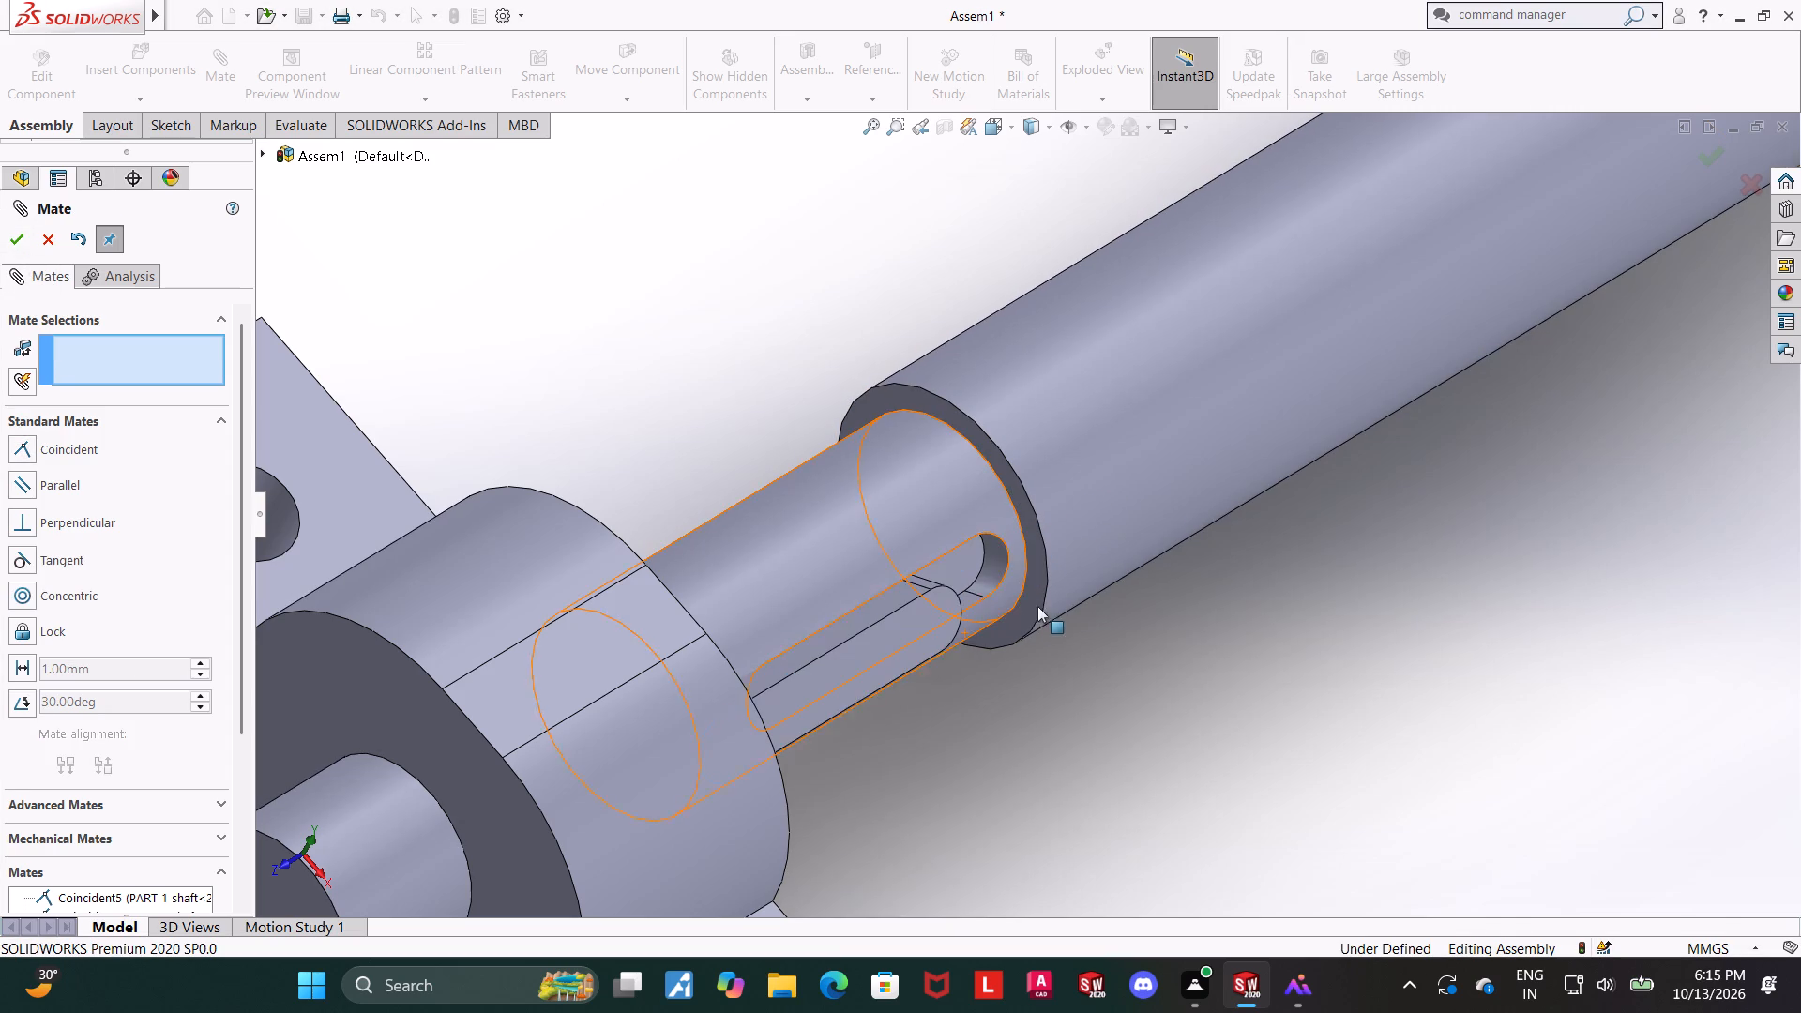
{"action": "left_click", "coordinate": [991, 568]}
{"action": "middle_click_drag", "start_coordinate": [1014, 570], "coordinate": [885, 576]}
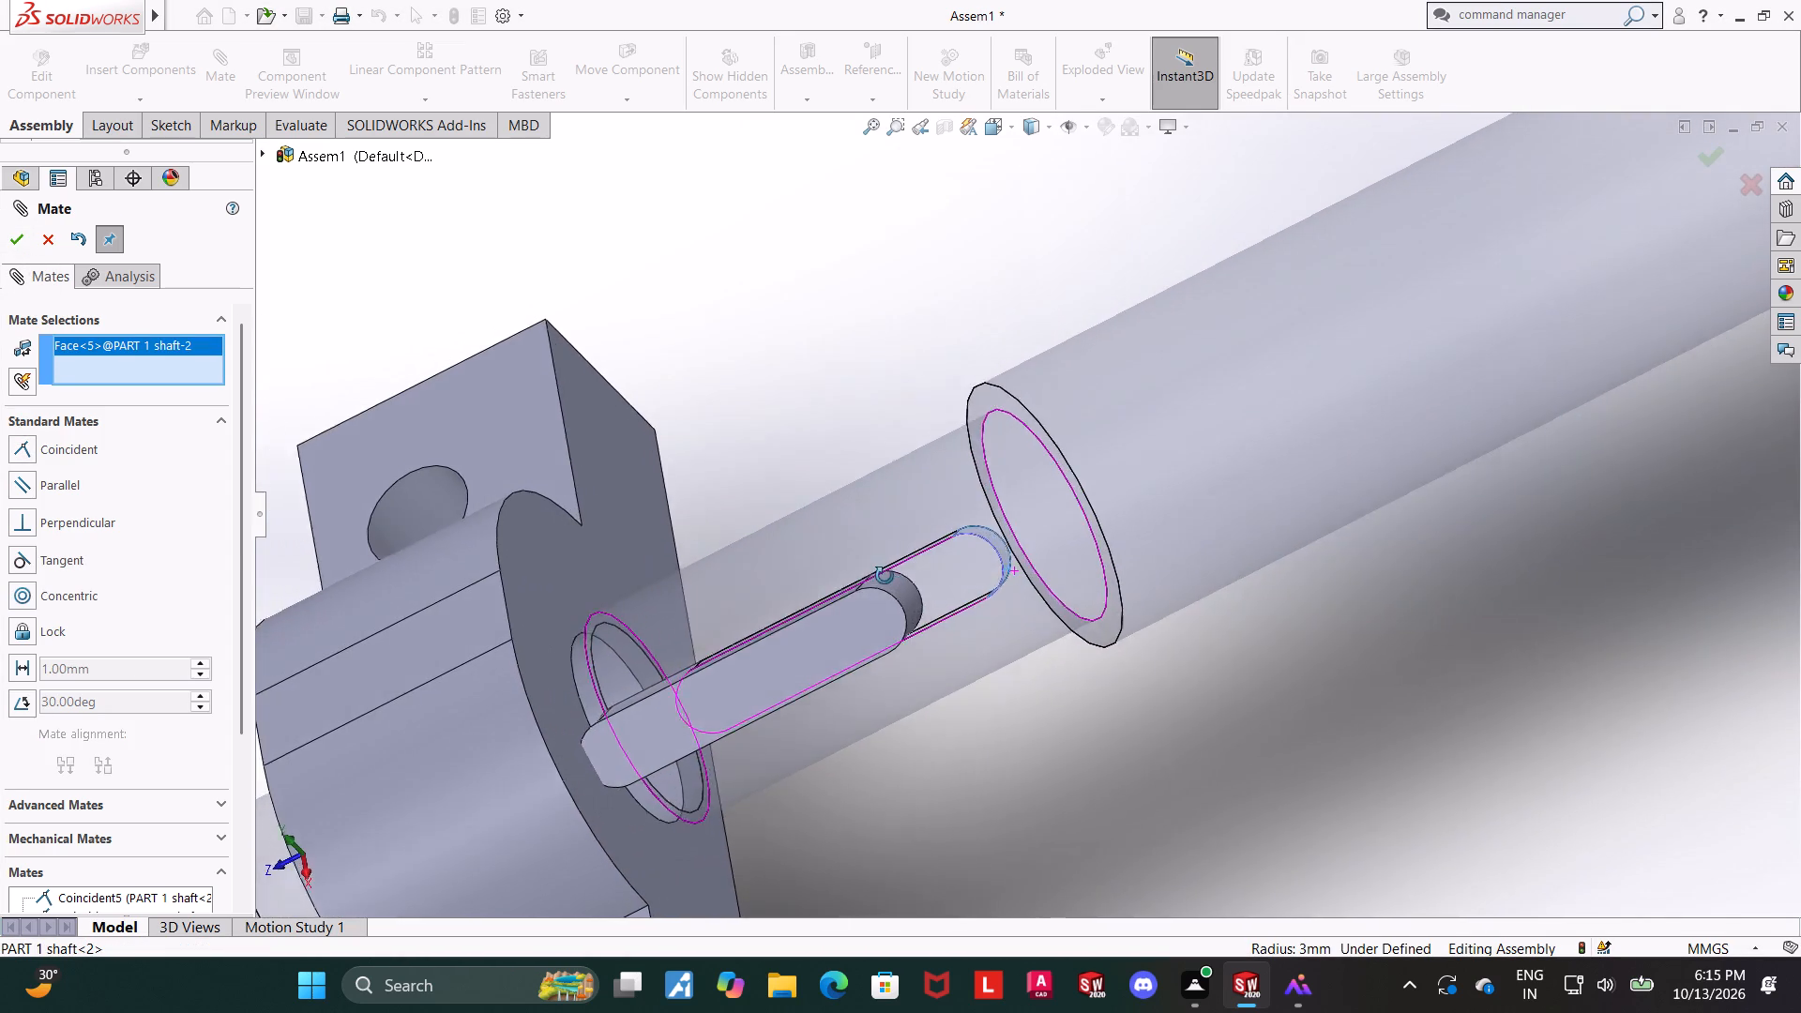
{"action": "middle_click_drag", "start_coordinate": [885, 576], "coordinate": [815, 633]}
{"action": "left_click", "coordinate": [942, 587], "text": "ctrl"}
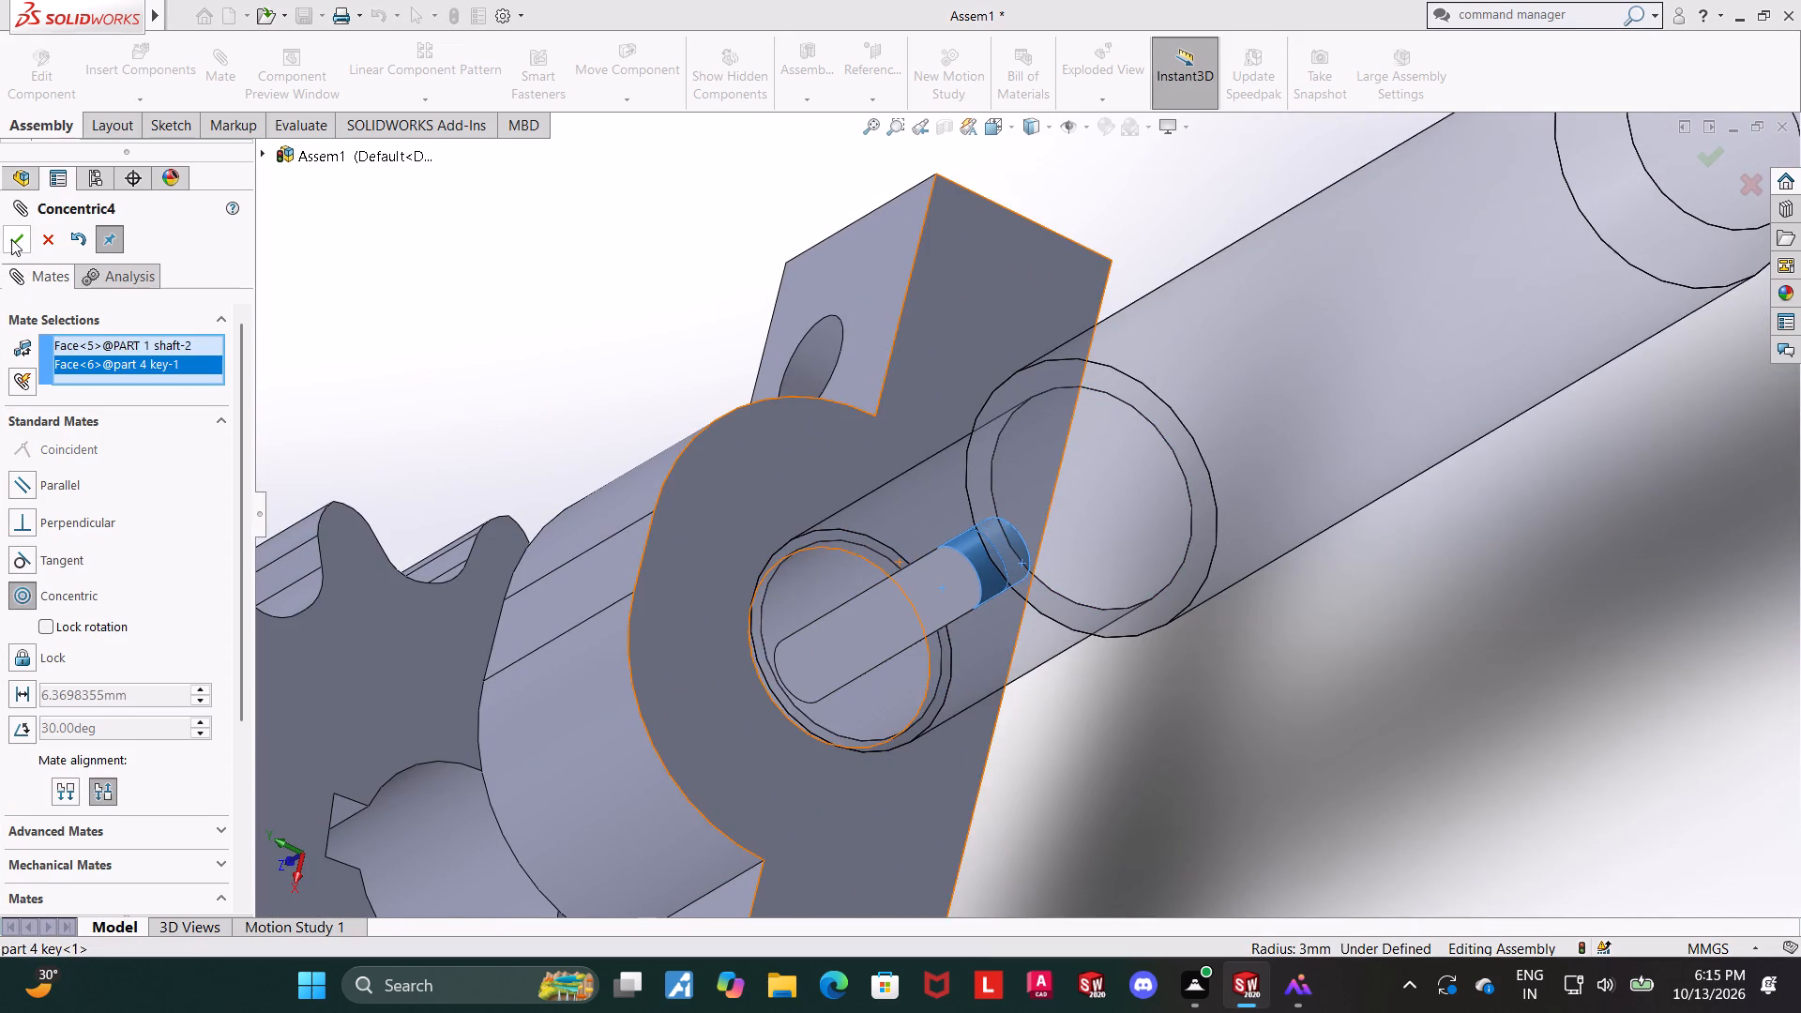
{"action": "left_click", "coordinate": [11, 239]}
Turn the shaft about its axis so that the seated key faces upward.
{"action": "scroll", "coordinate": [894, 465], "scroll_direction": "up", "scroll_amount": 3}
{"action": "middle_click_drag", "start_coordinate": [1066, 526], "coordinate": [1154, 486]}
{"action": "left_click_drag", "start_coordinate": [1165, 485], "coordinate": [1160, 370]}
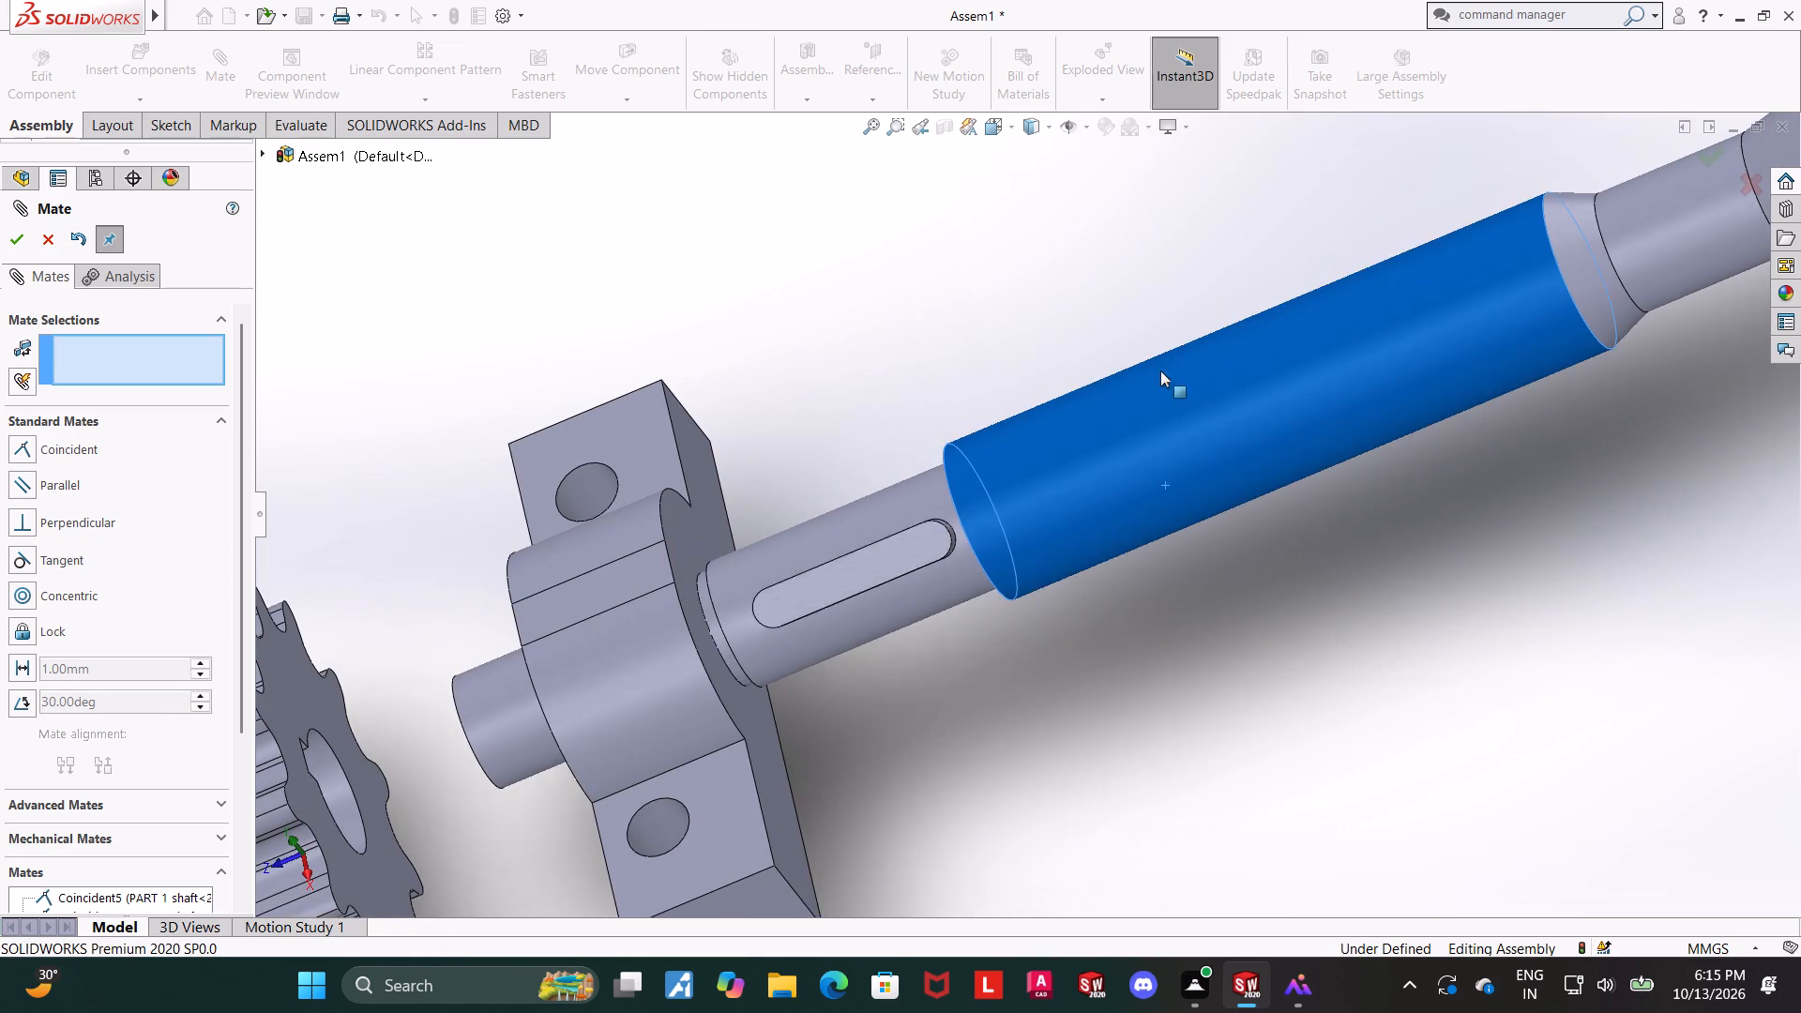
{"action": "left_click_drag", "start_coordinate": [1160, 370], "coordinate": [997, 302]}
{"action": "middle_click_drag", "start_coordinate": [1005, 523], "coordinate": [1006, 522]}
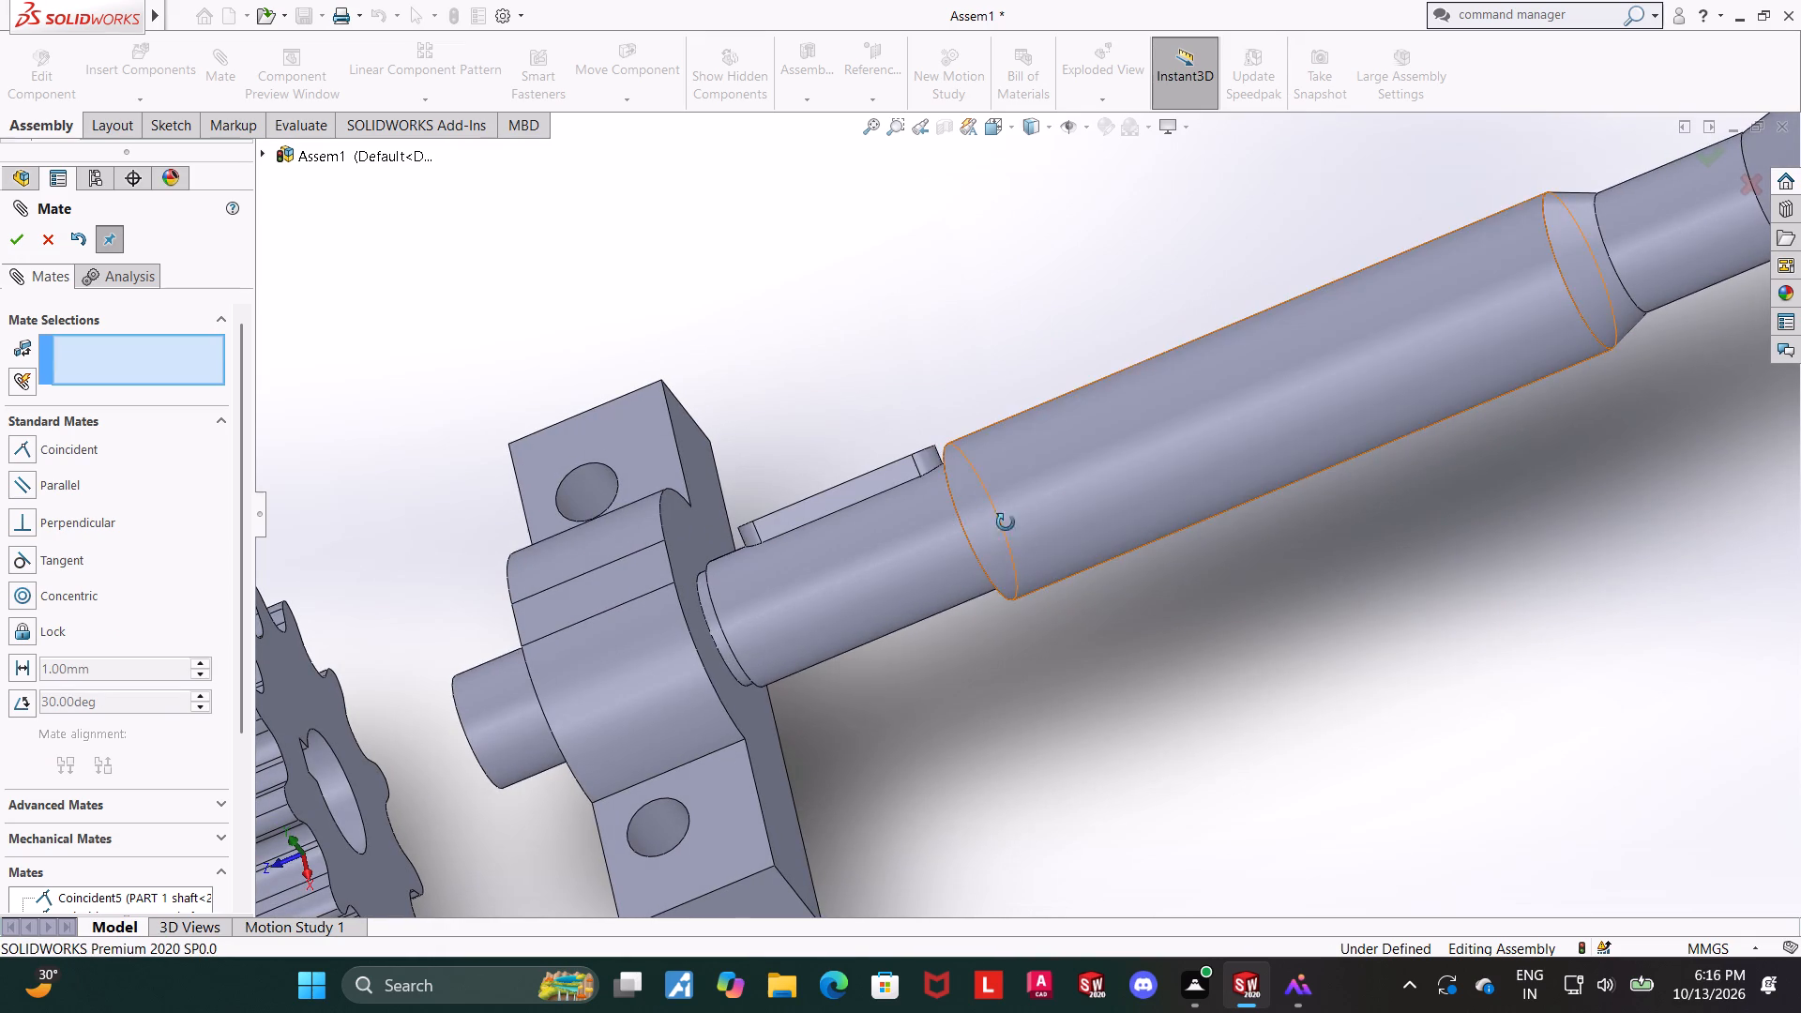
{"action": "middle_click_drag", "start_coordinate": [1006, 522], "coordinate": [1059, 428]}
{"action": "left_click_drag", "start_coordinate": [865, 576], "coordinate": [895, 624]}
Add a coincident mate between the side wall of the gear's keyway and the key's long side face.
{"action": "scroll", "coordinate": [1043, 682], "scroll_direction": "up", "scroll_amount": 2}
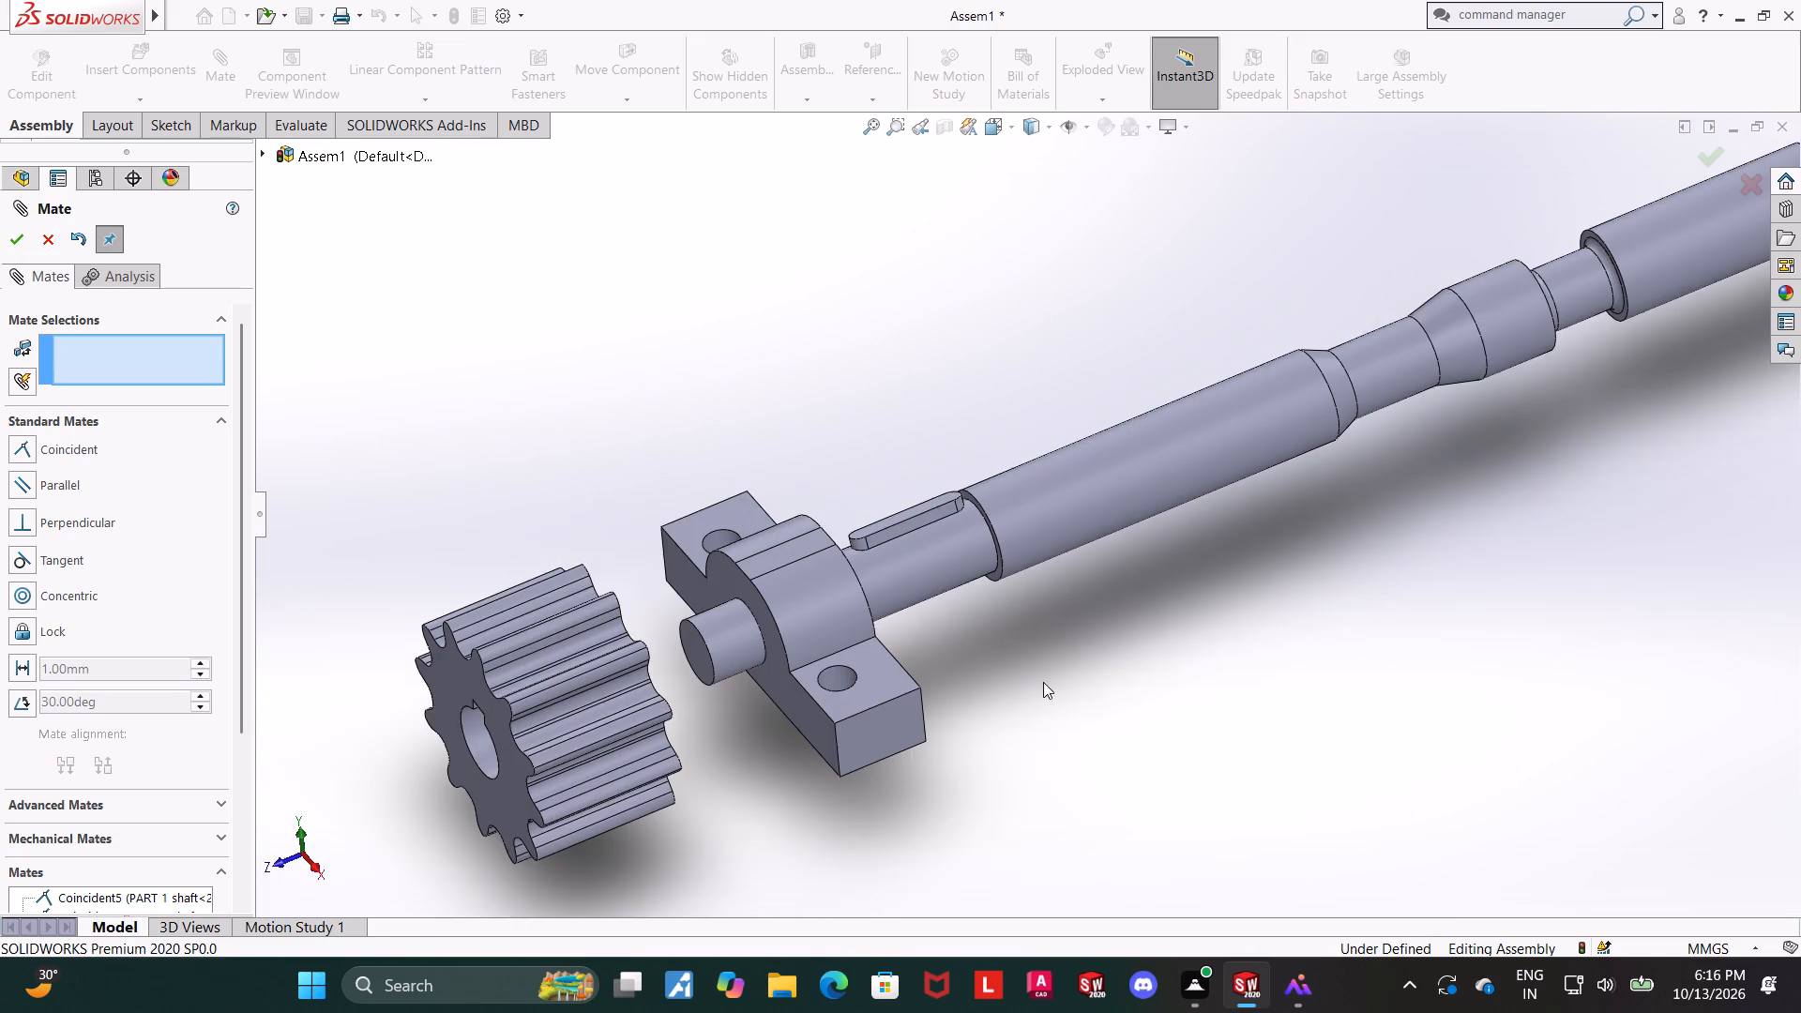
{"action": "scroll", "coordinate": [1043, 682], "scroll_direction": "up", "scroll_amount": 1}
{"action": "scroll", "coordinate": [585, 749], "scroll_direction": "down", "scroll_amount": 4}
{"action": "middle_click_drag", "start_coordinate": [501, 596], "coordinate": [533, 552]}
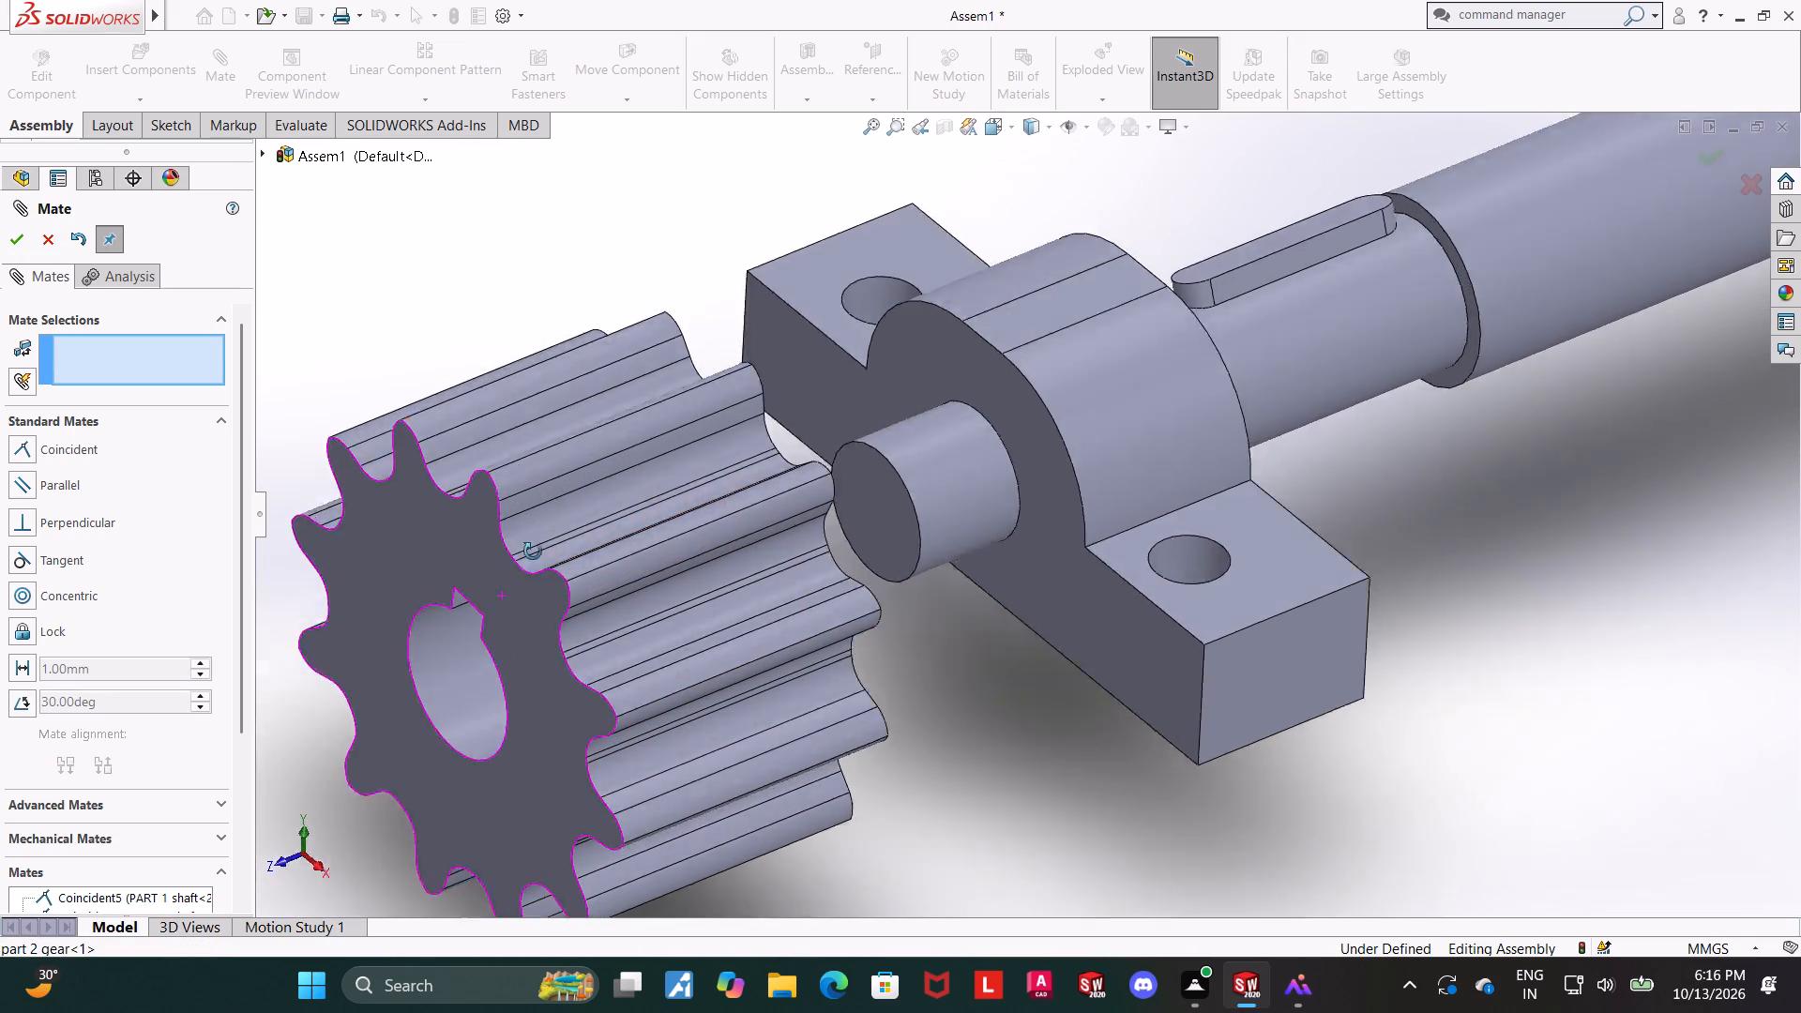
{"action": "middle_click_drag", "start_coordinate": [533, 552], "coordinate": [574, 474]}
{"action": "left_click", "coordinate": [434, 623]}
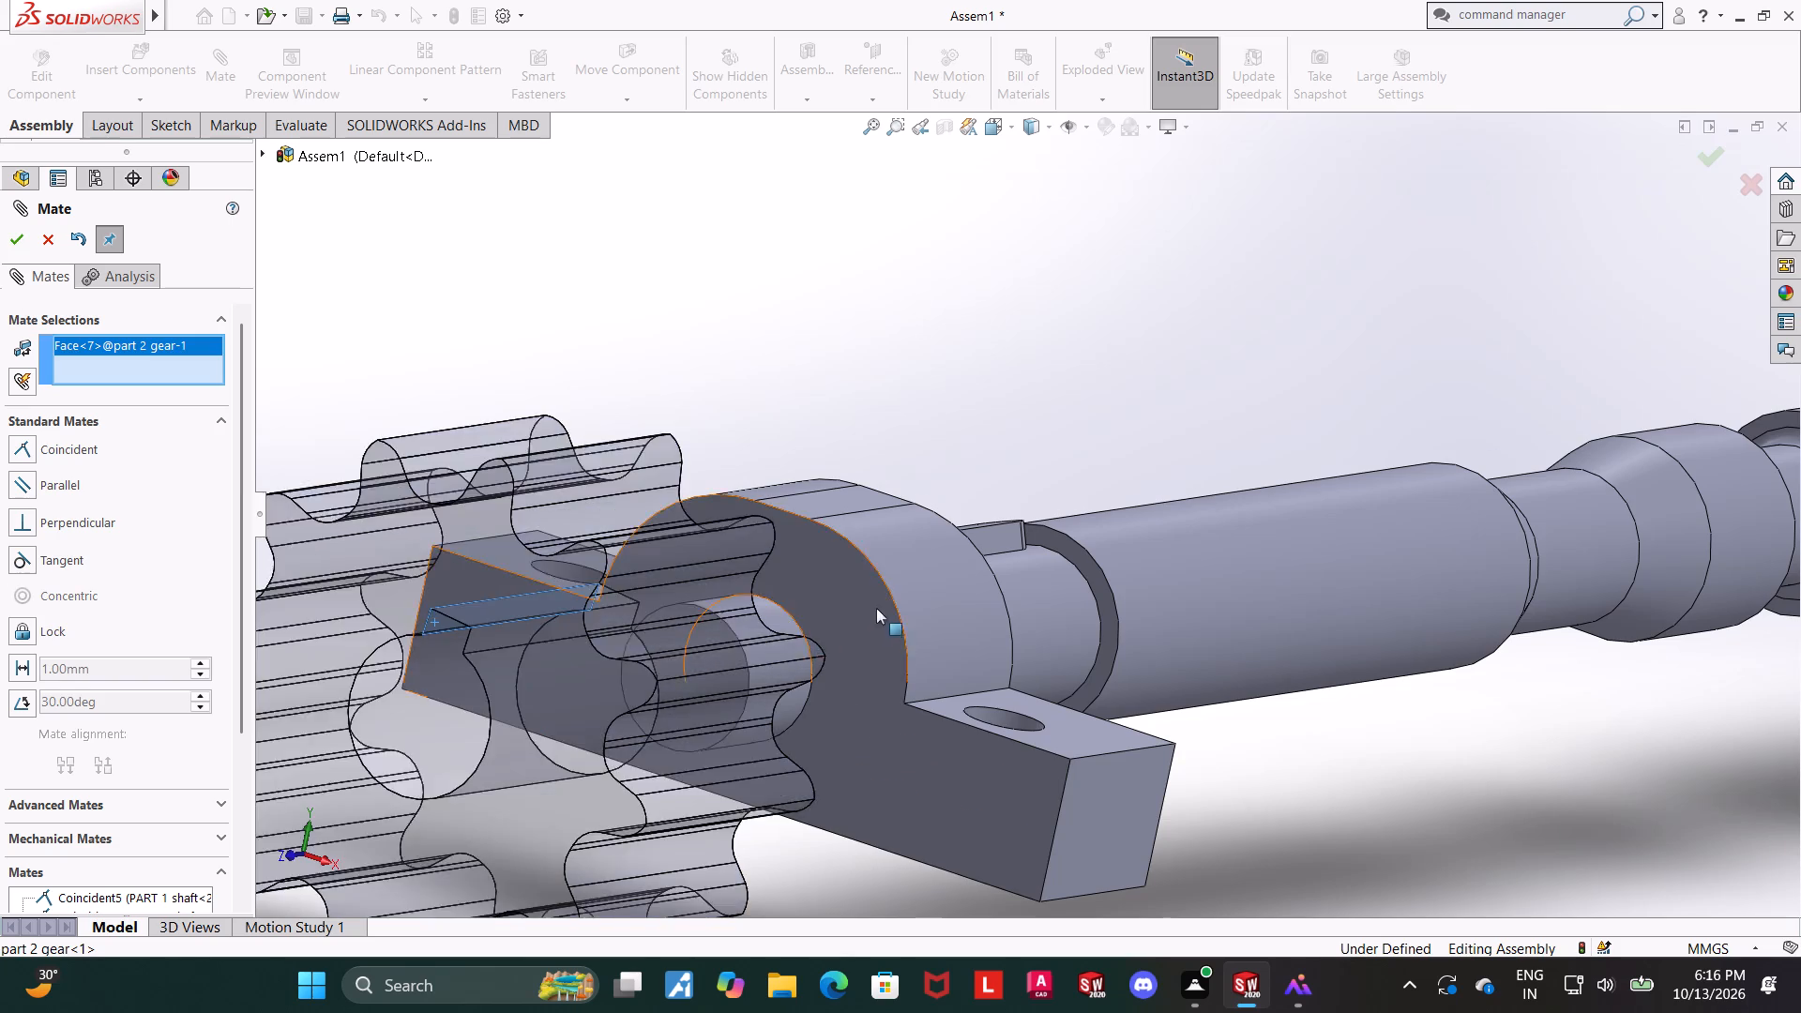
{"action": "scroll", "coordinate": [876, 608], "scroll_direction": "up", "scroll_amount": 2}
{"action": "middle_click_drag", "start_coordinate": [1013, 529], "coordinate": [1188, 704]}
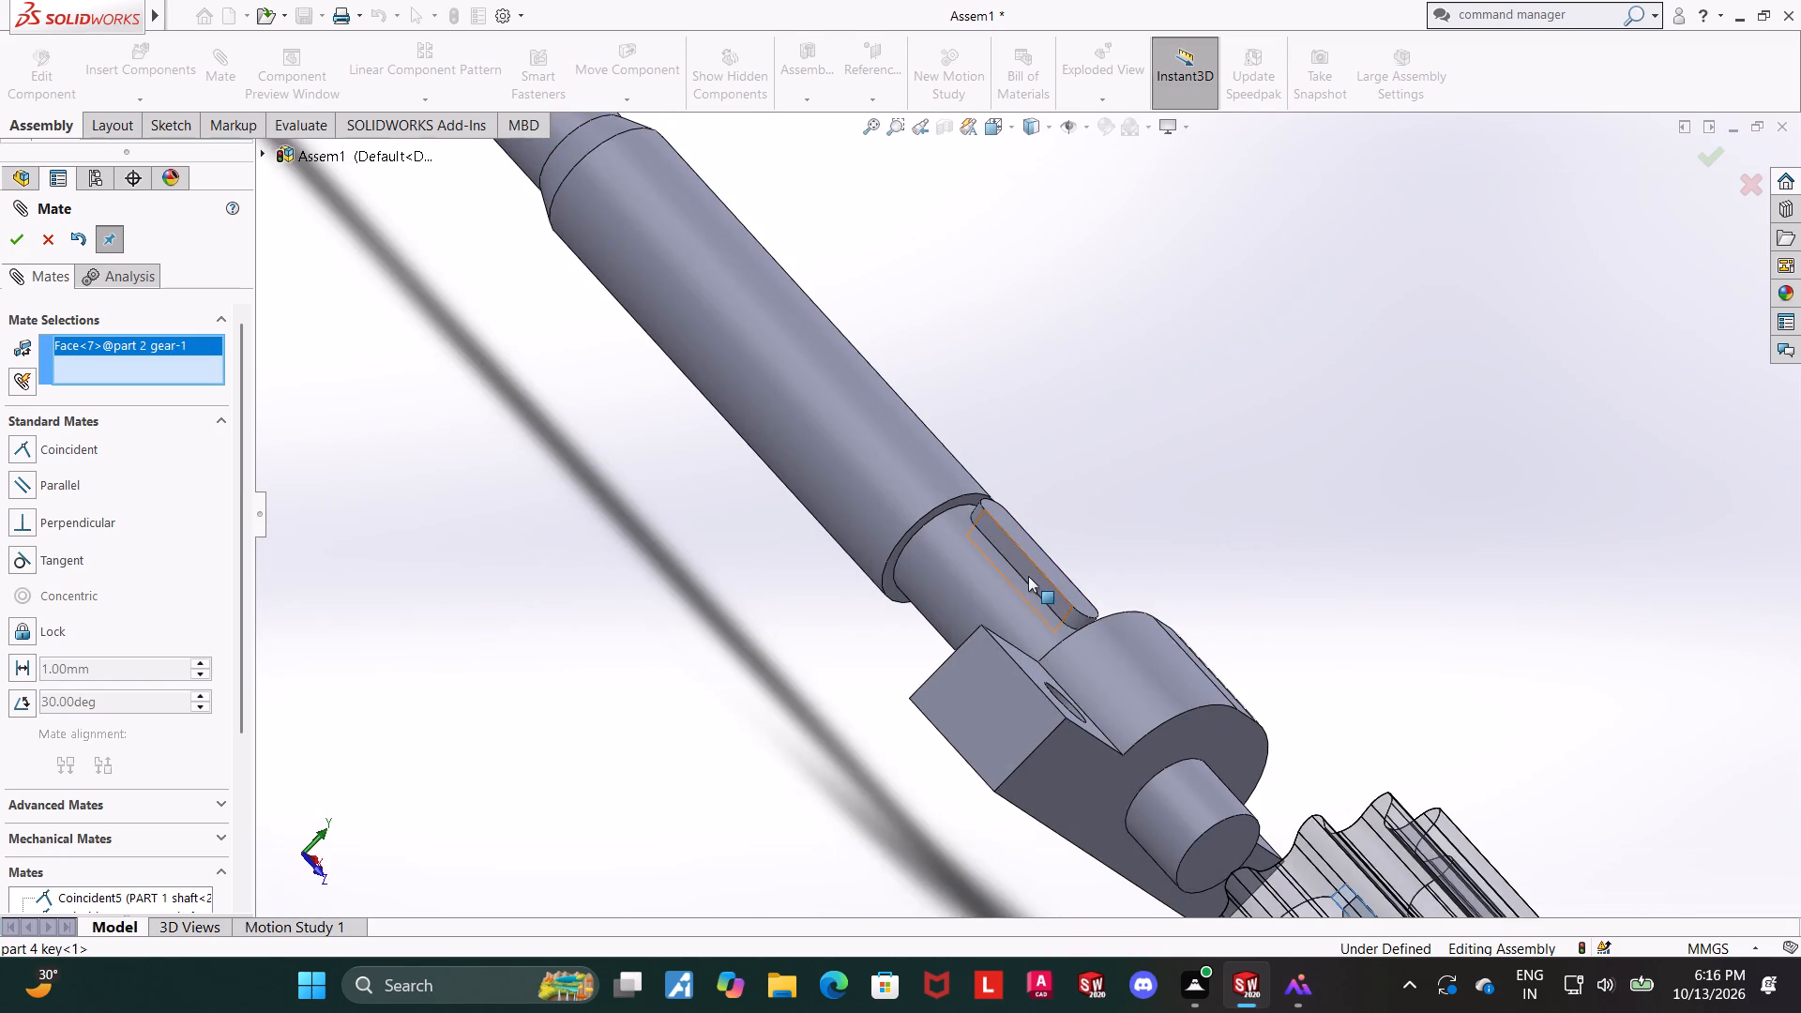
{"action": "left_click", "coordinate": [1028, 576], "text": "ctrl"}
{"action": "left_click", "coordinate": [20, 229]}
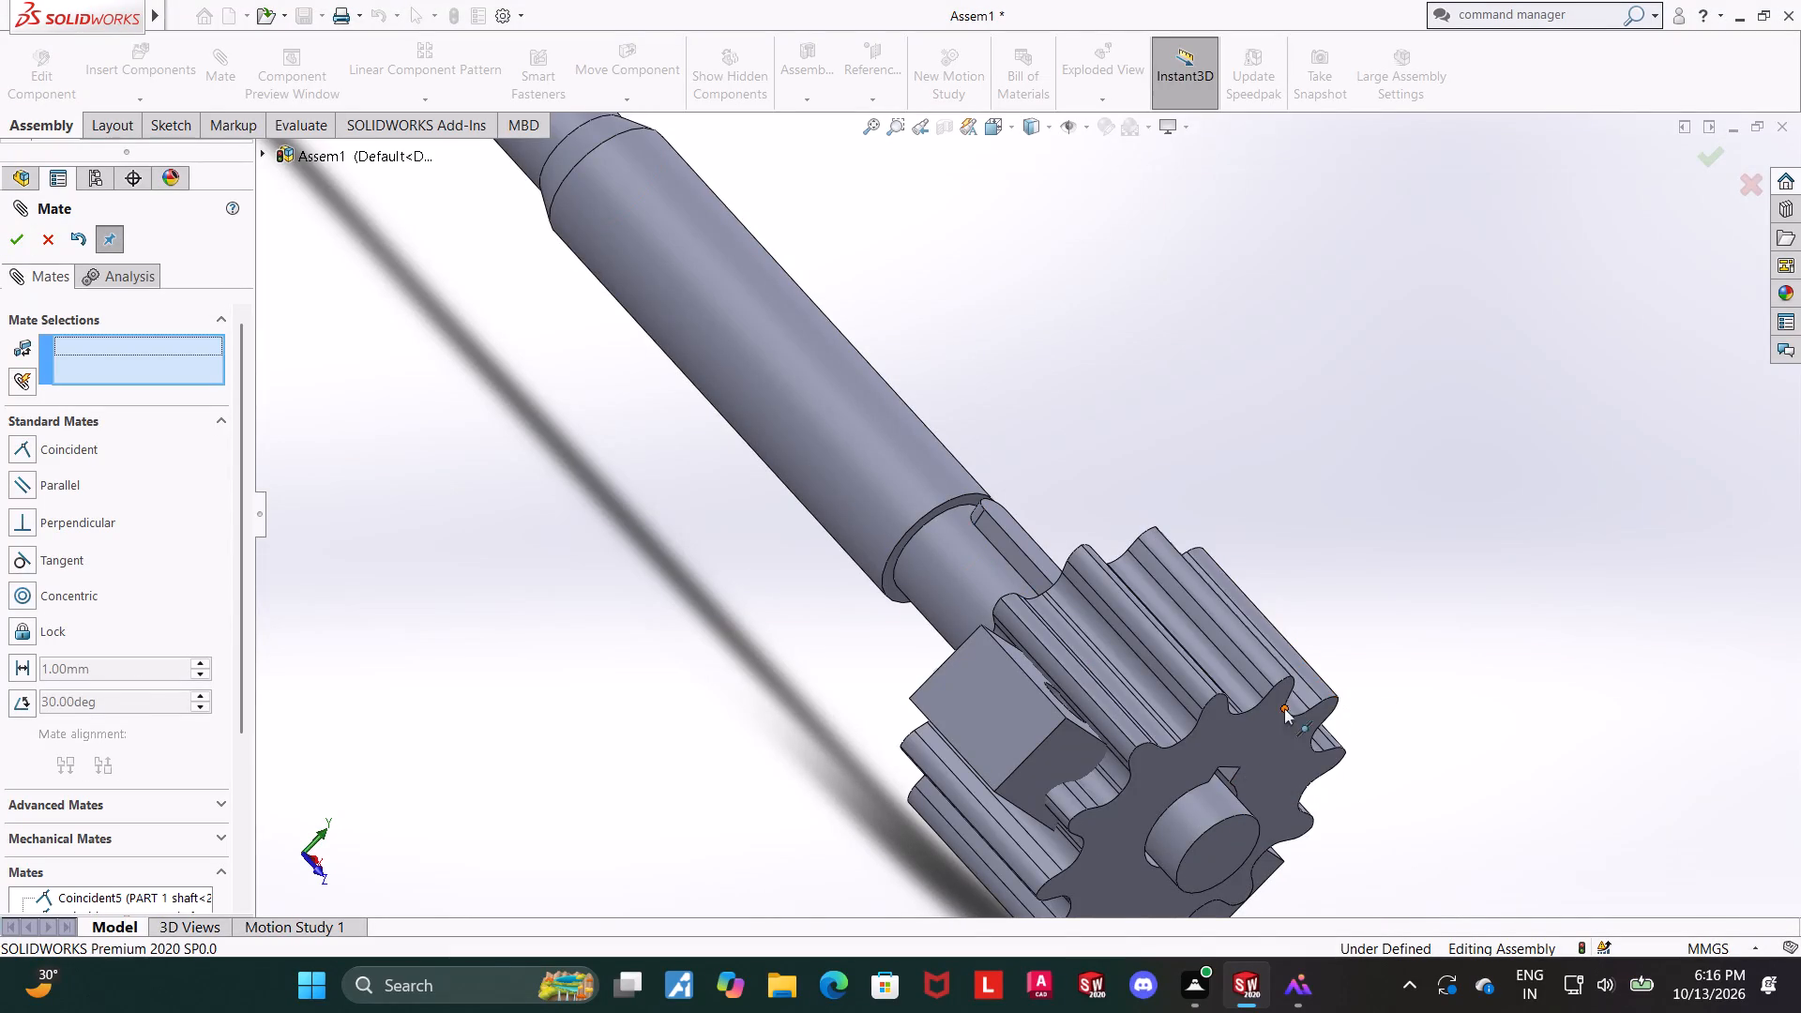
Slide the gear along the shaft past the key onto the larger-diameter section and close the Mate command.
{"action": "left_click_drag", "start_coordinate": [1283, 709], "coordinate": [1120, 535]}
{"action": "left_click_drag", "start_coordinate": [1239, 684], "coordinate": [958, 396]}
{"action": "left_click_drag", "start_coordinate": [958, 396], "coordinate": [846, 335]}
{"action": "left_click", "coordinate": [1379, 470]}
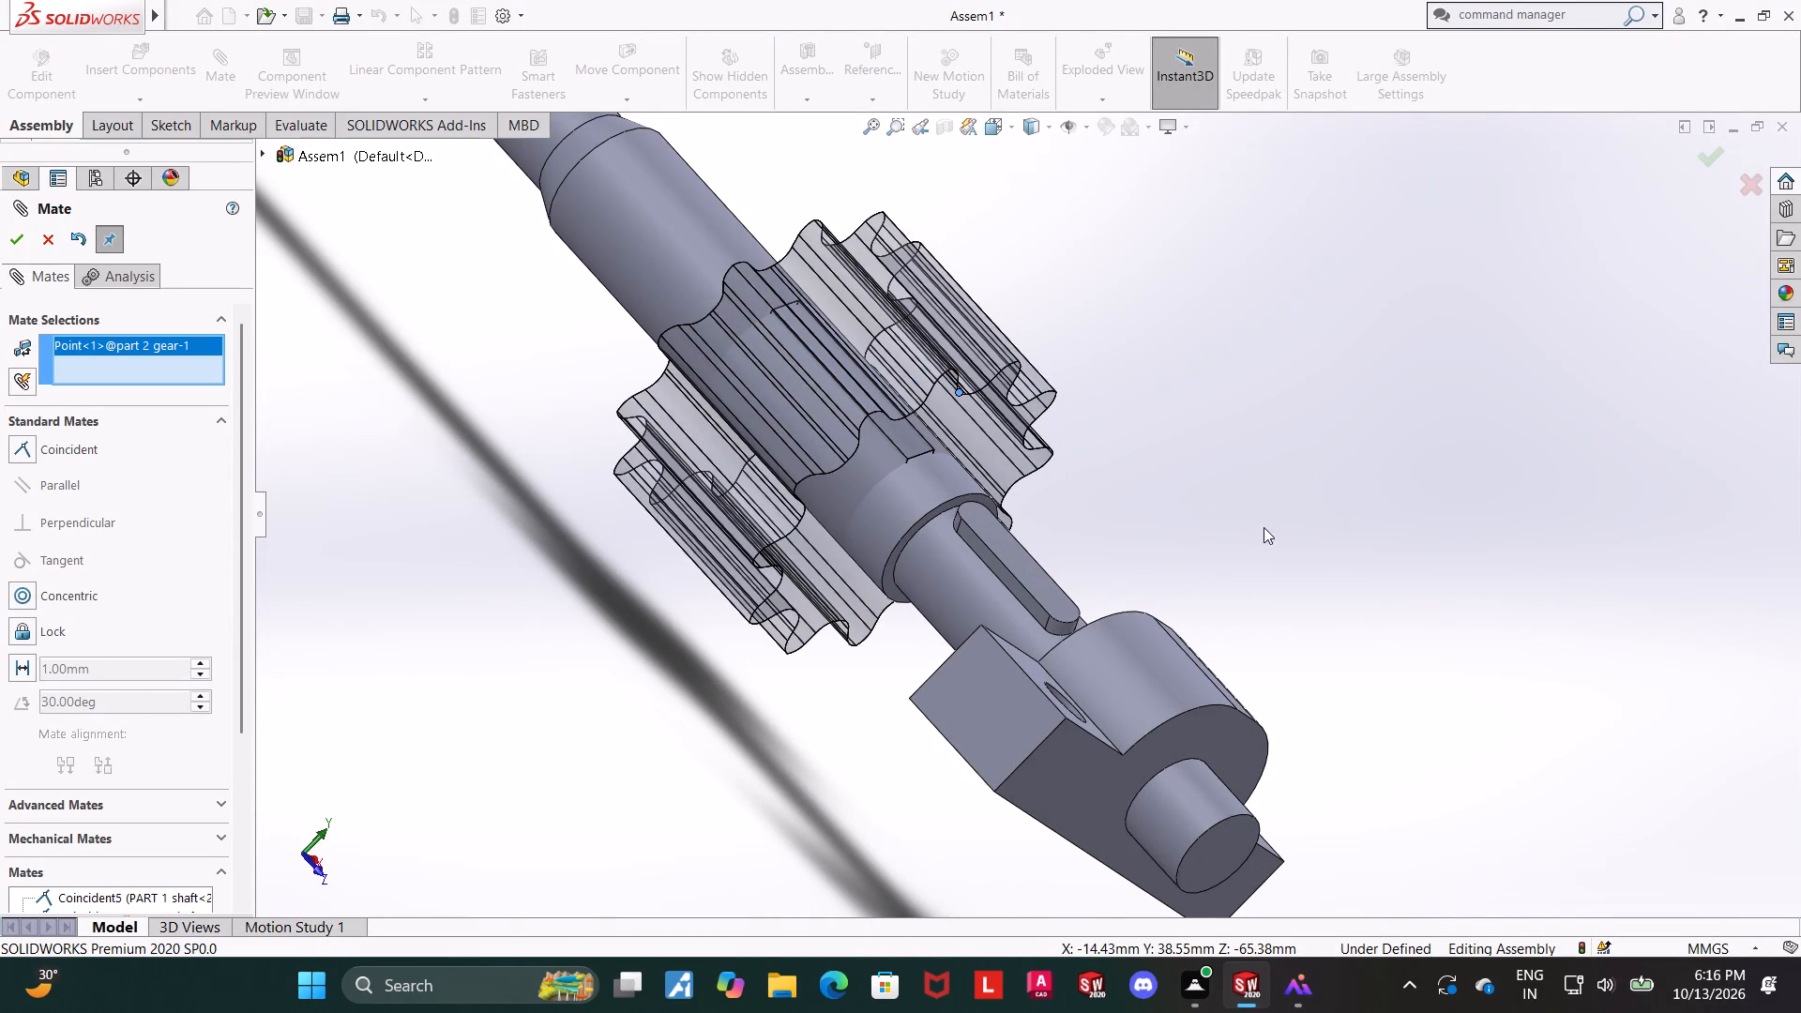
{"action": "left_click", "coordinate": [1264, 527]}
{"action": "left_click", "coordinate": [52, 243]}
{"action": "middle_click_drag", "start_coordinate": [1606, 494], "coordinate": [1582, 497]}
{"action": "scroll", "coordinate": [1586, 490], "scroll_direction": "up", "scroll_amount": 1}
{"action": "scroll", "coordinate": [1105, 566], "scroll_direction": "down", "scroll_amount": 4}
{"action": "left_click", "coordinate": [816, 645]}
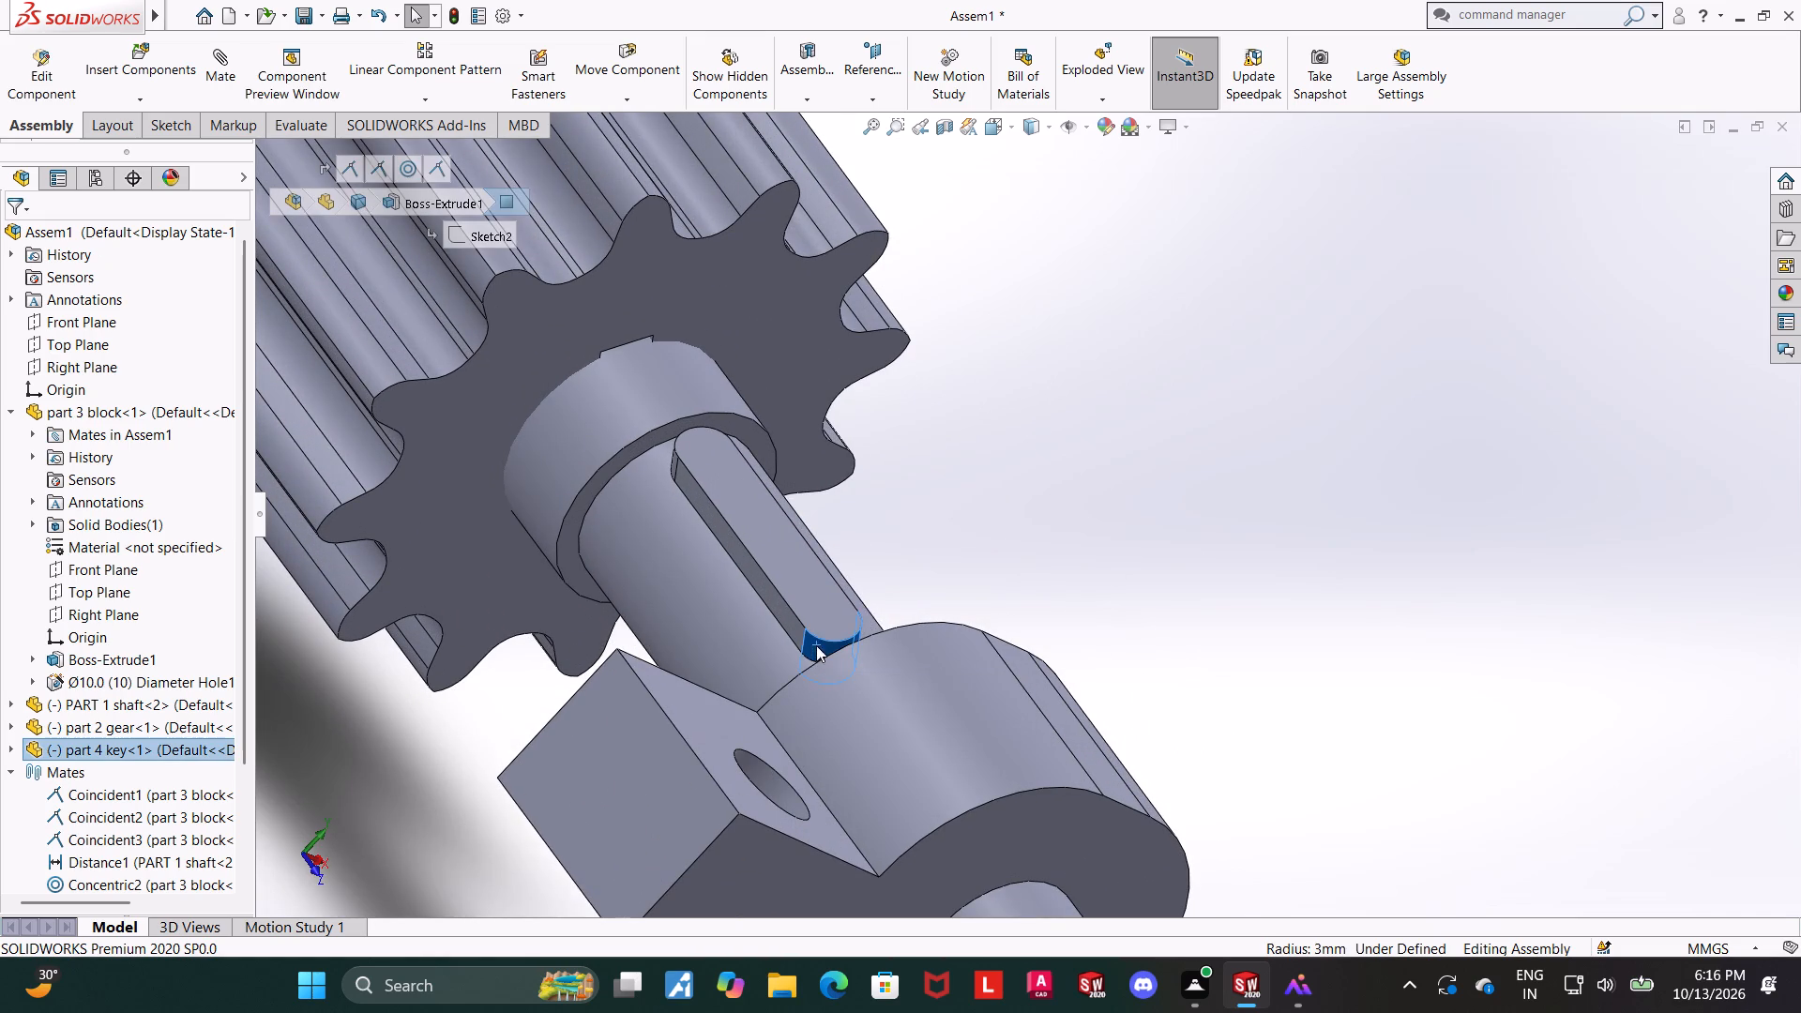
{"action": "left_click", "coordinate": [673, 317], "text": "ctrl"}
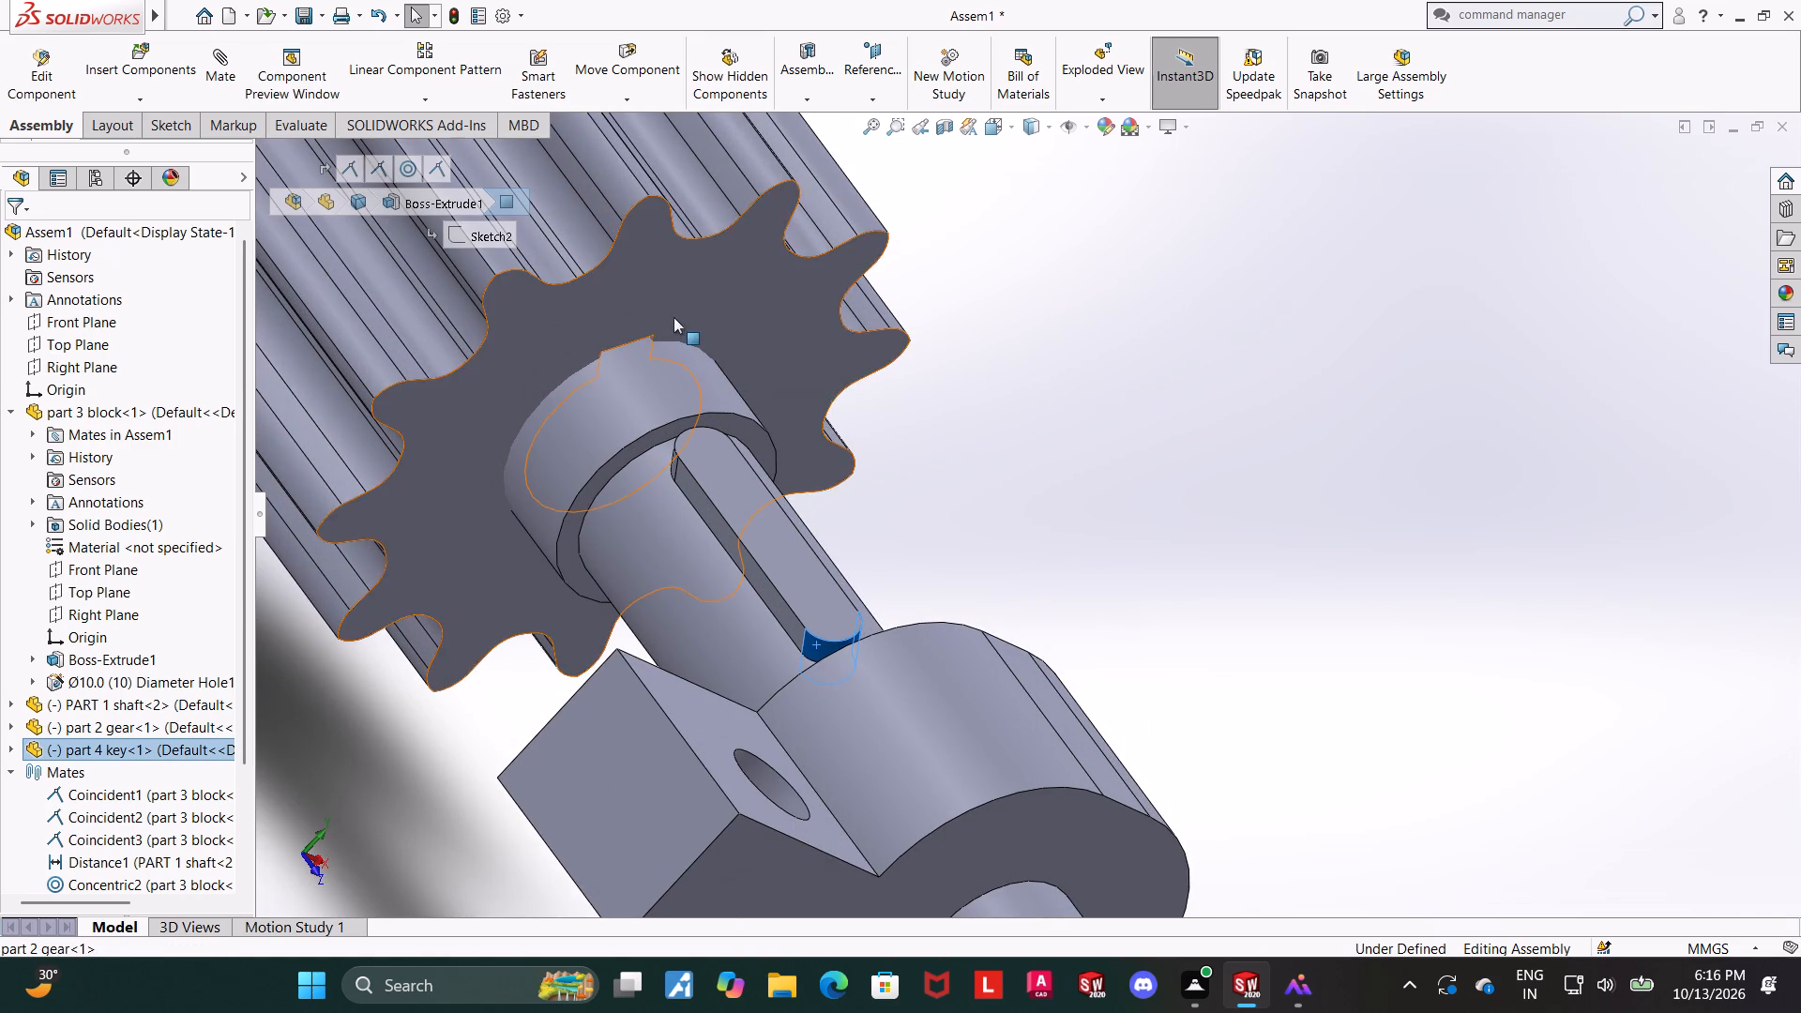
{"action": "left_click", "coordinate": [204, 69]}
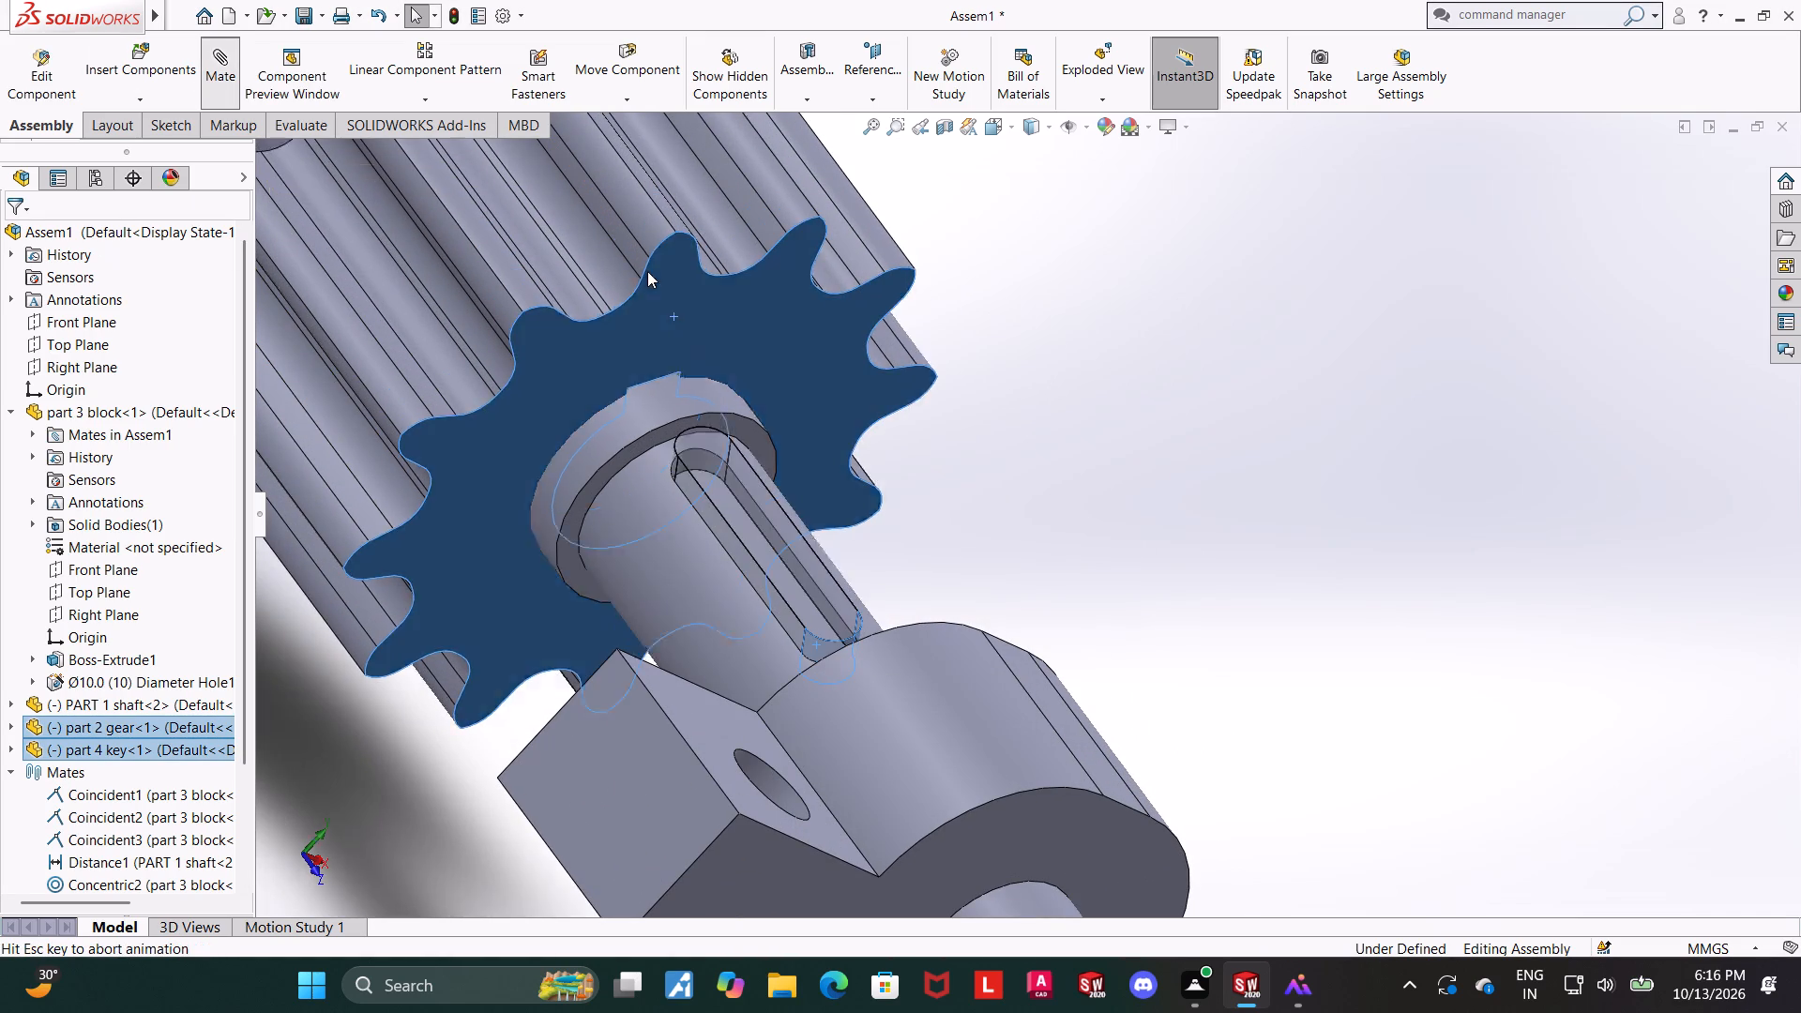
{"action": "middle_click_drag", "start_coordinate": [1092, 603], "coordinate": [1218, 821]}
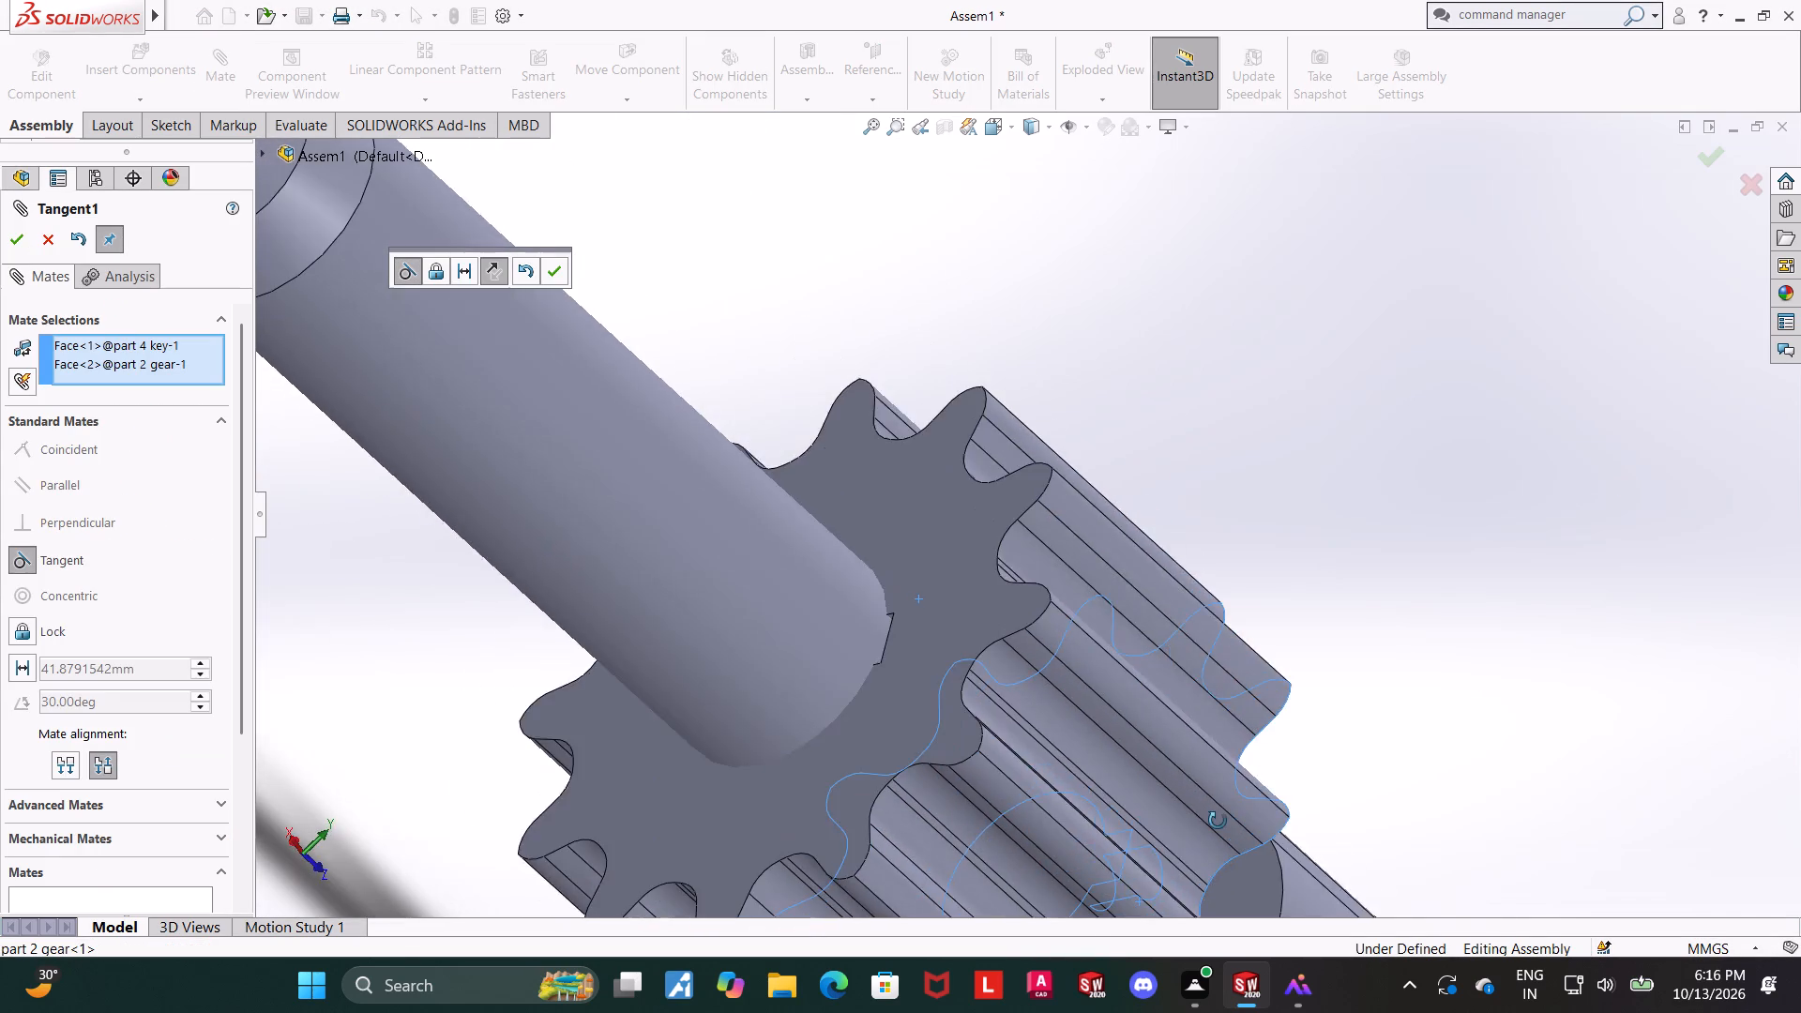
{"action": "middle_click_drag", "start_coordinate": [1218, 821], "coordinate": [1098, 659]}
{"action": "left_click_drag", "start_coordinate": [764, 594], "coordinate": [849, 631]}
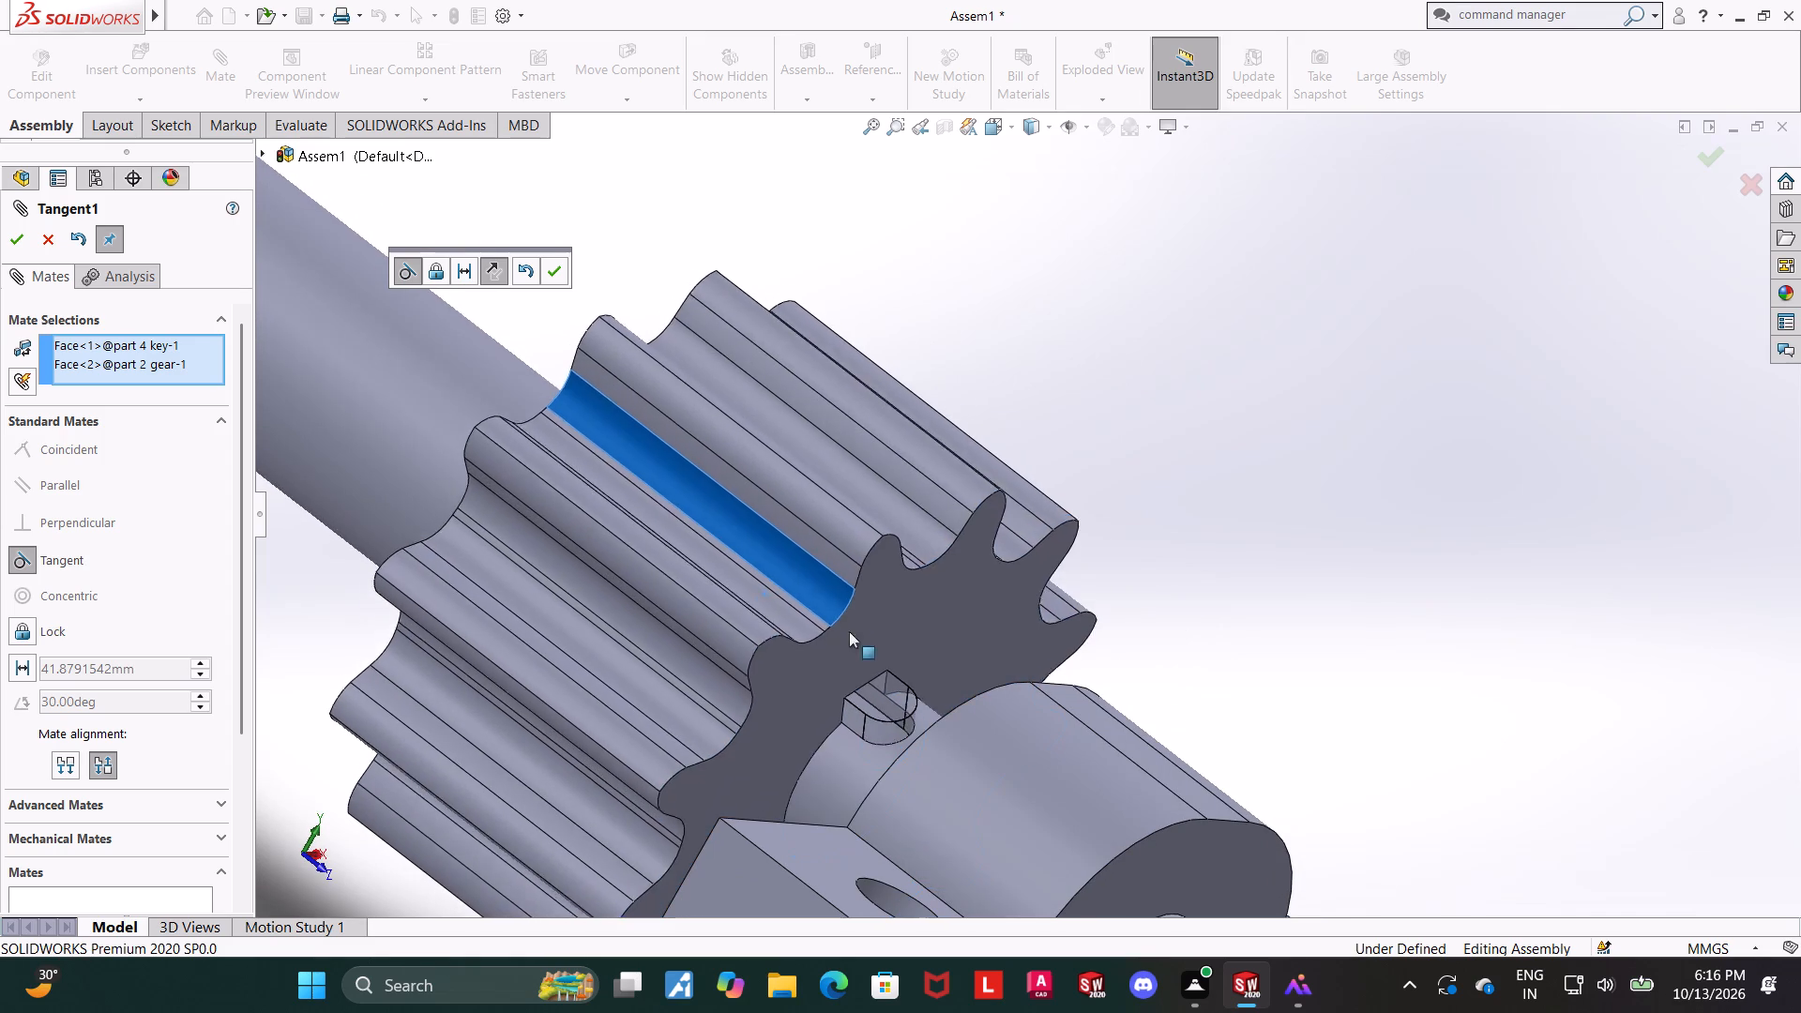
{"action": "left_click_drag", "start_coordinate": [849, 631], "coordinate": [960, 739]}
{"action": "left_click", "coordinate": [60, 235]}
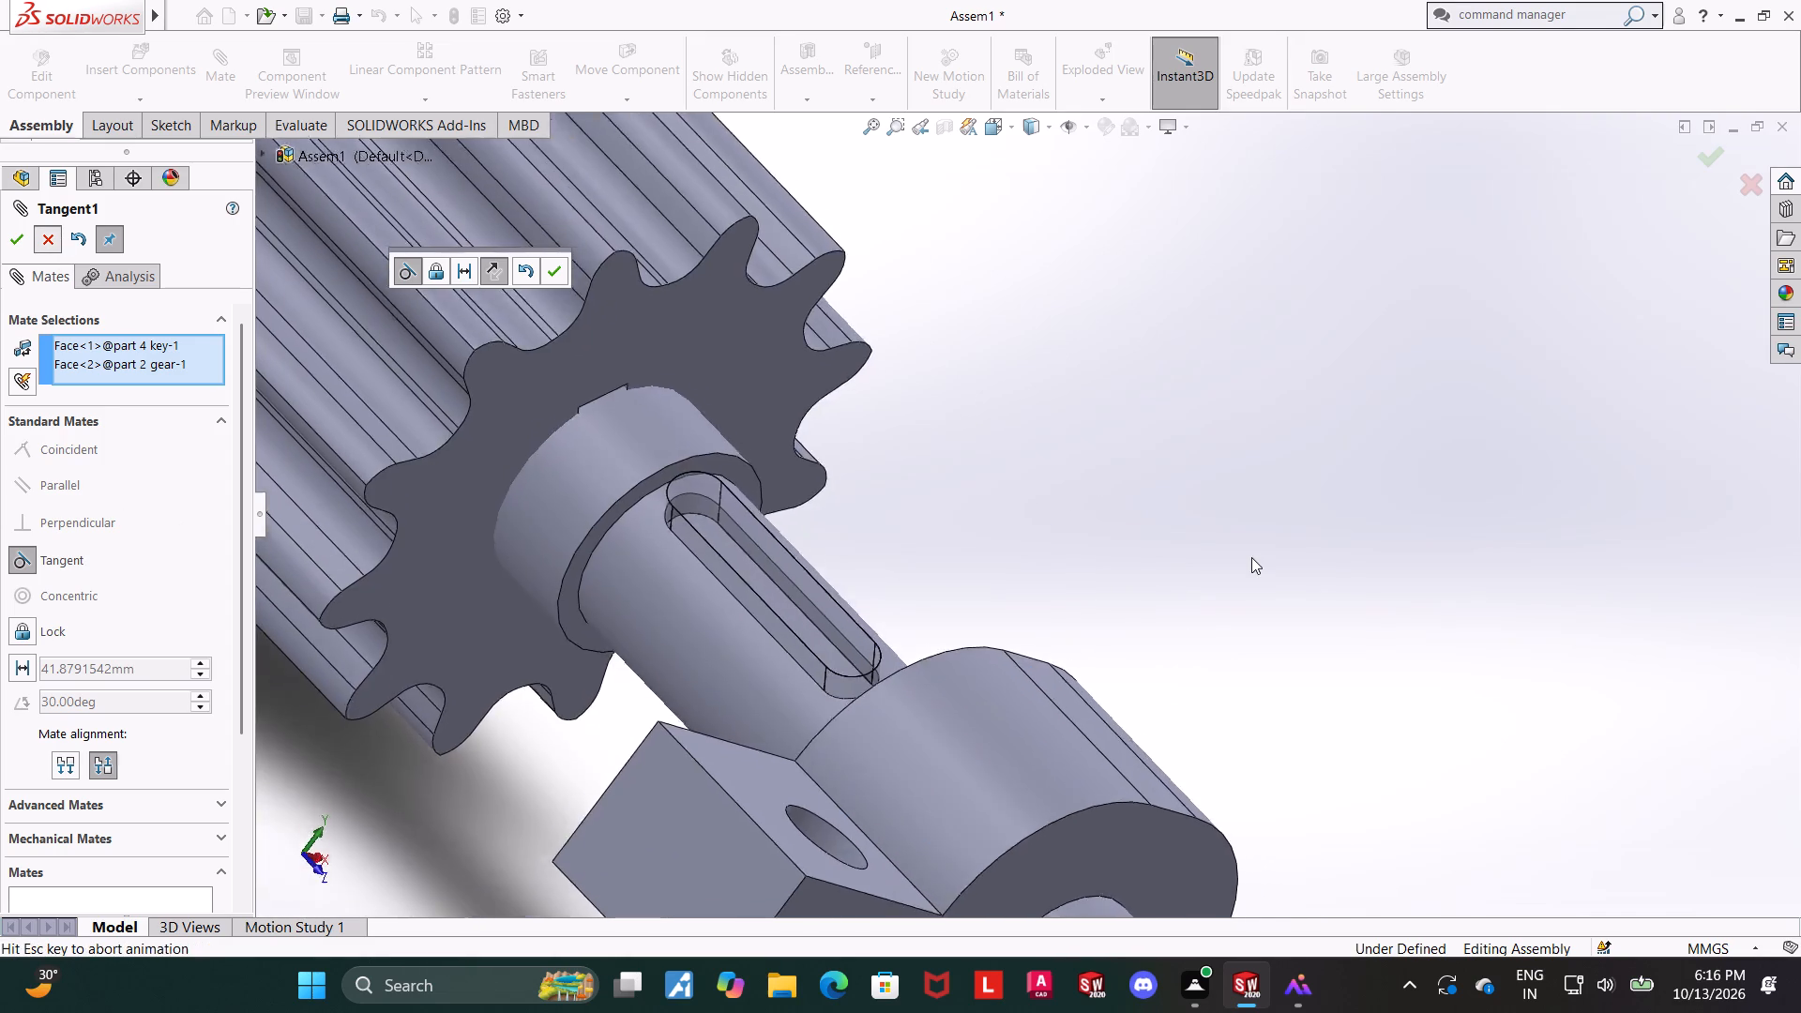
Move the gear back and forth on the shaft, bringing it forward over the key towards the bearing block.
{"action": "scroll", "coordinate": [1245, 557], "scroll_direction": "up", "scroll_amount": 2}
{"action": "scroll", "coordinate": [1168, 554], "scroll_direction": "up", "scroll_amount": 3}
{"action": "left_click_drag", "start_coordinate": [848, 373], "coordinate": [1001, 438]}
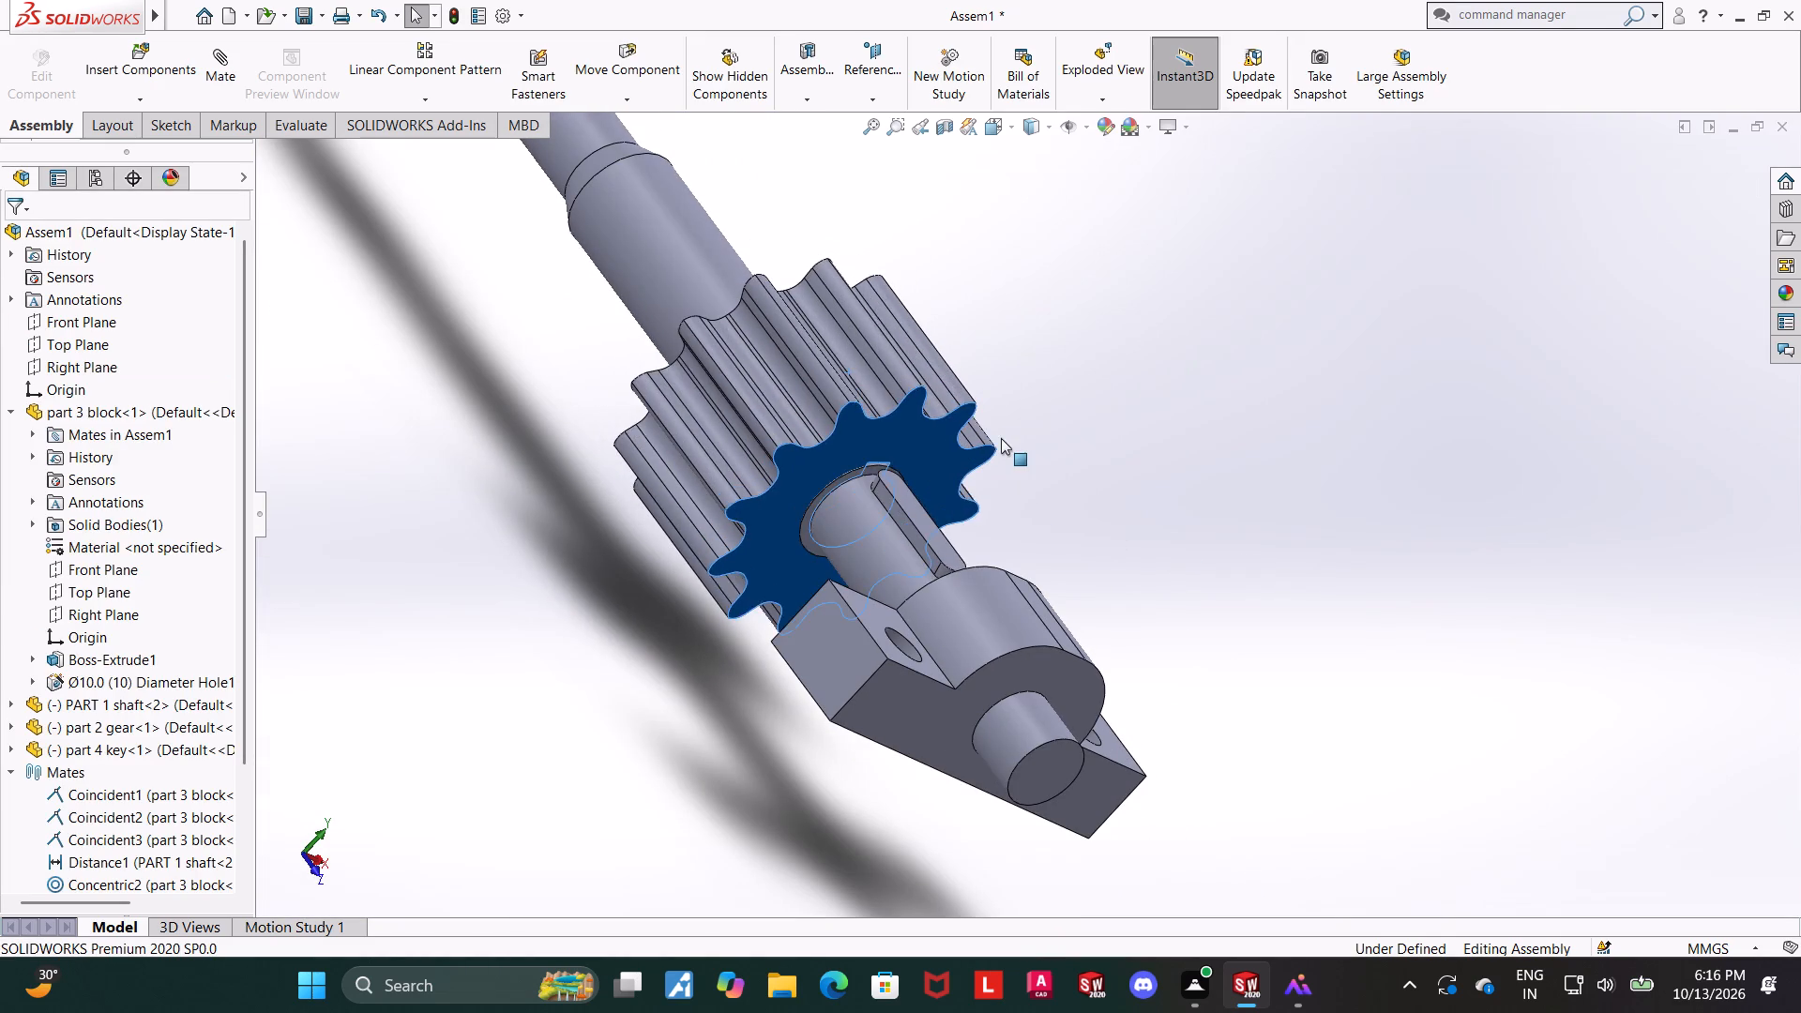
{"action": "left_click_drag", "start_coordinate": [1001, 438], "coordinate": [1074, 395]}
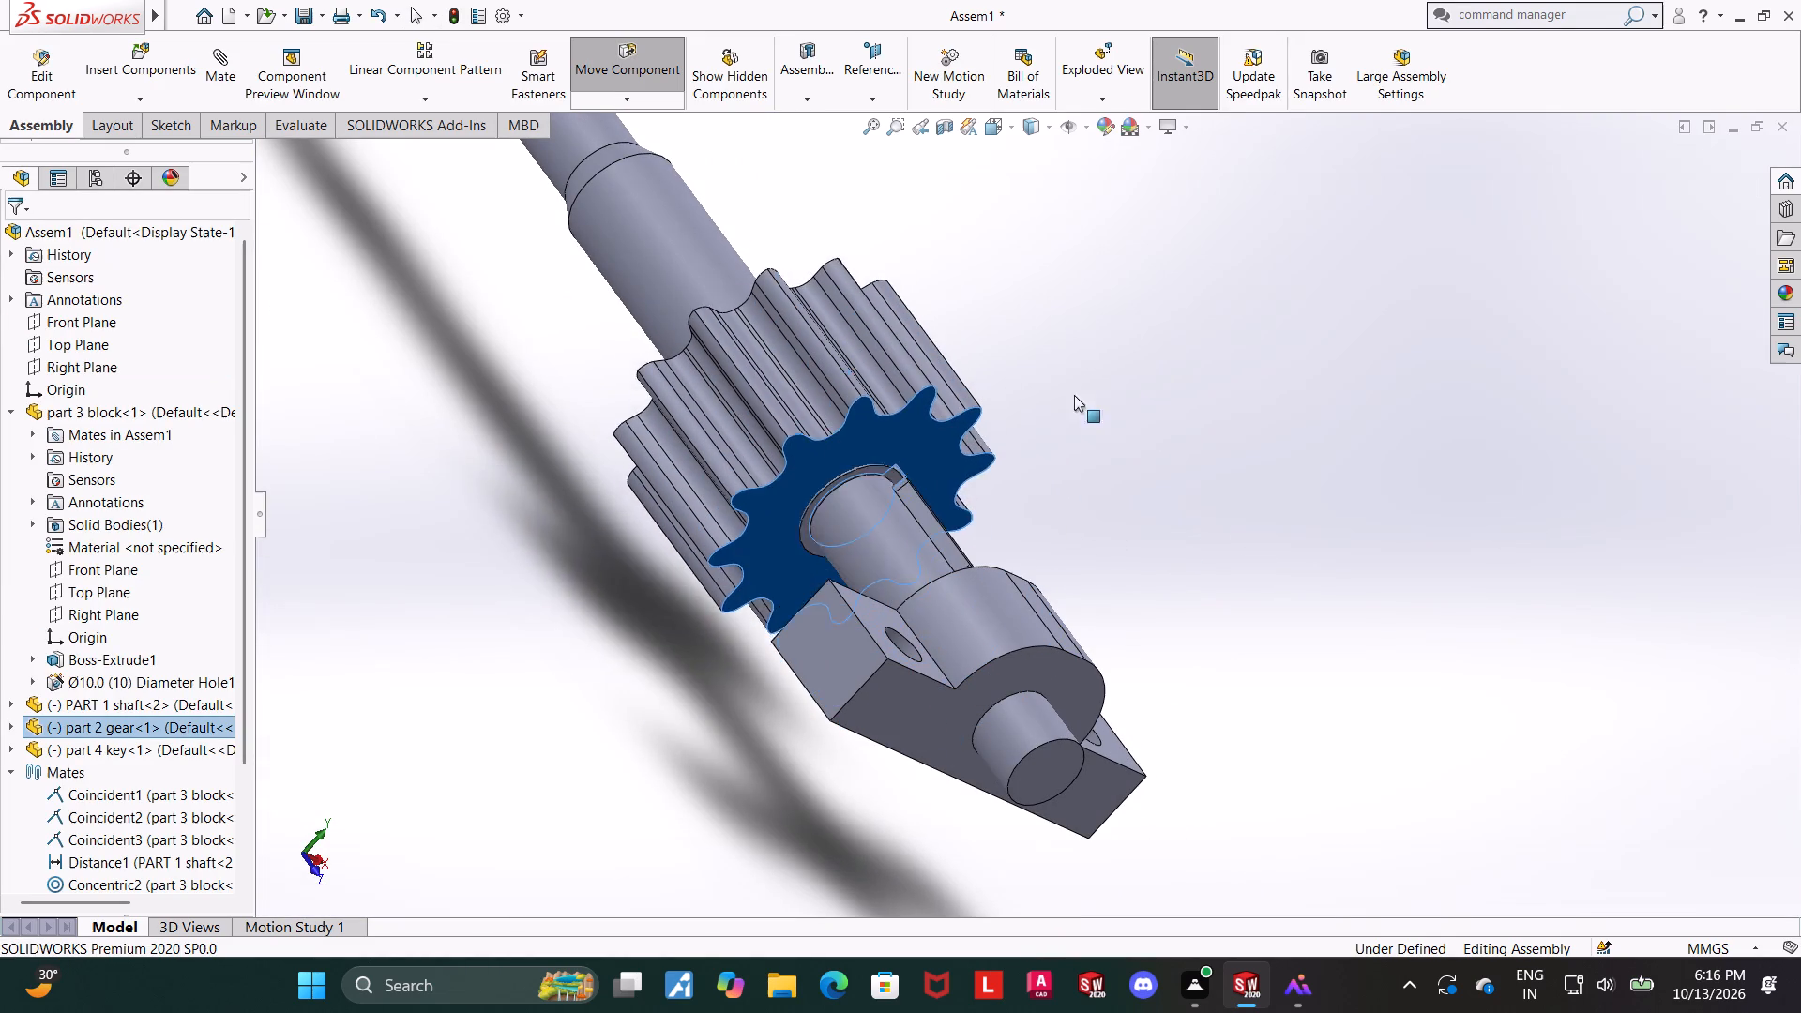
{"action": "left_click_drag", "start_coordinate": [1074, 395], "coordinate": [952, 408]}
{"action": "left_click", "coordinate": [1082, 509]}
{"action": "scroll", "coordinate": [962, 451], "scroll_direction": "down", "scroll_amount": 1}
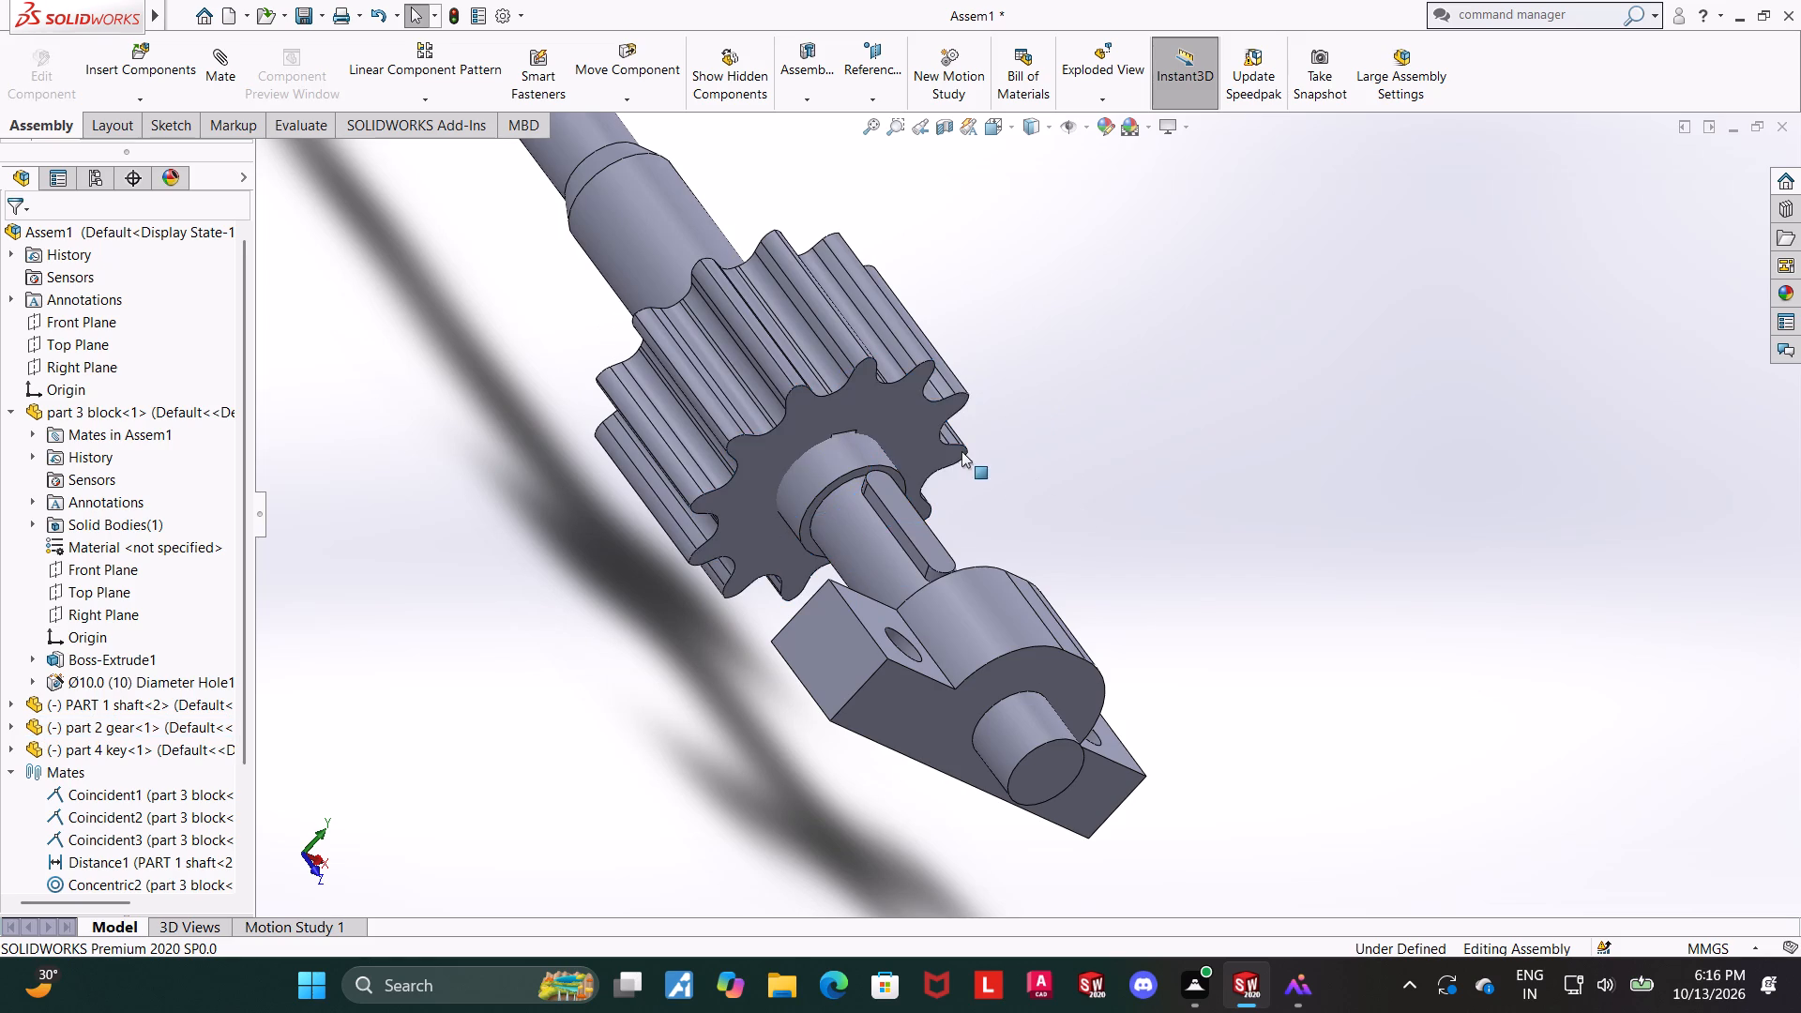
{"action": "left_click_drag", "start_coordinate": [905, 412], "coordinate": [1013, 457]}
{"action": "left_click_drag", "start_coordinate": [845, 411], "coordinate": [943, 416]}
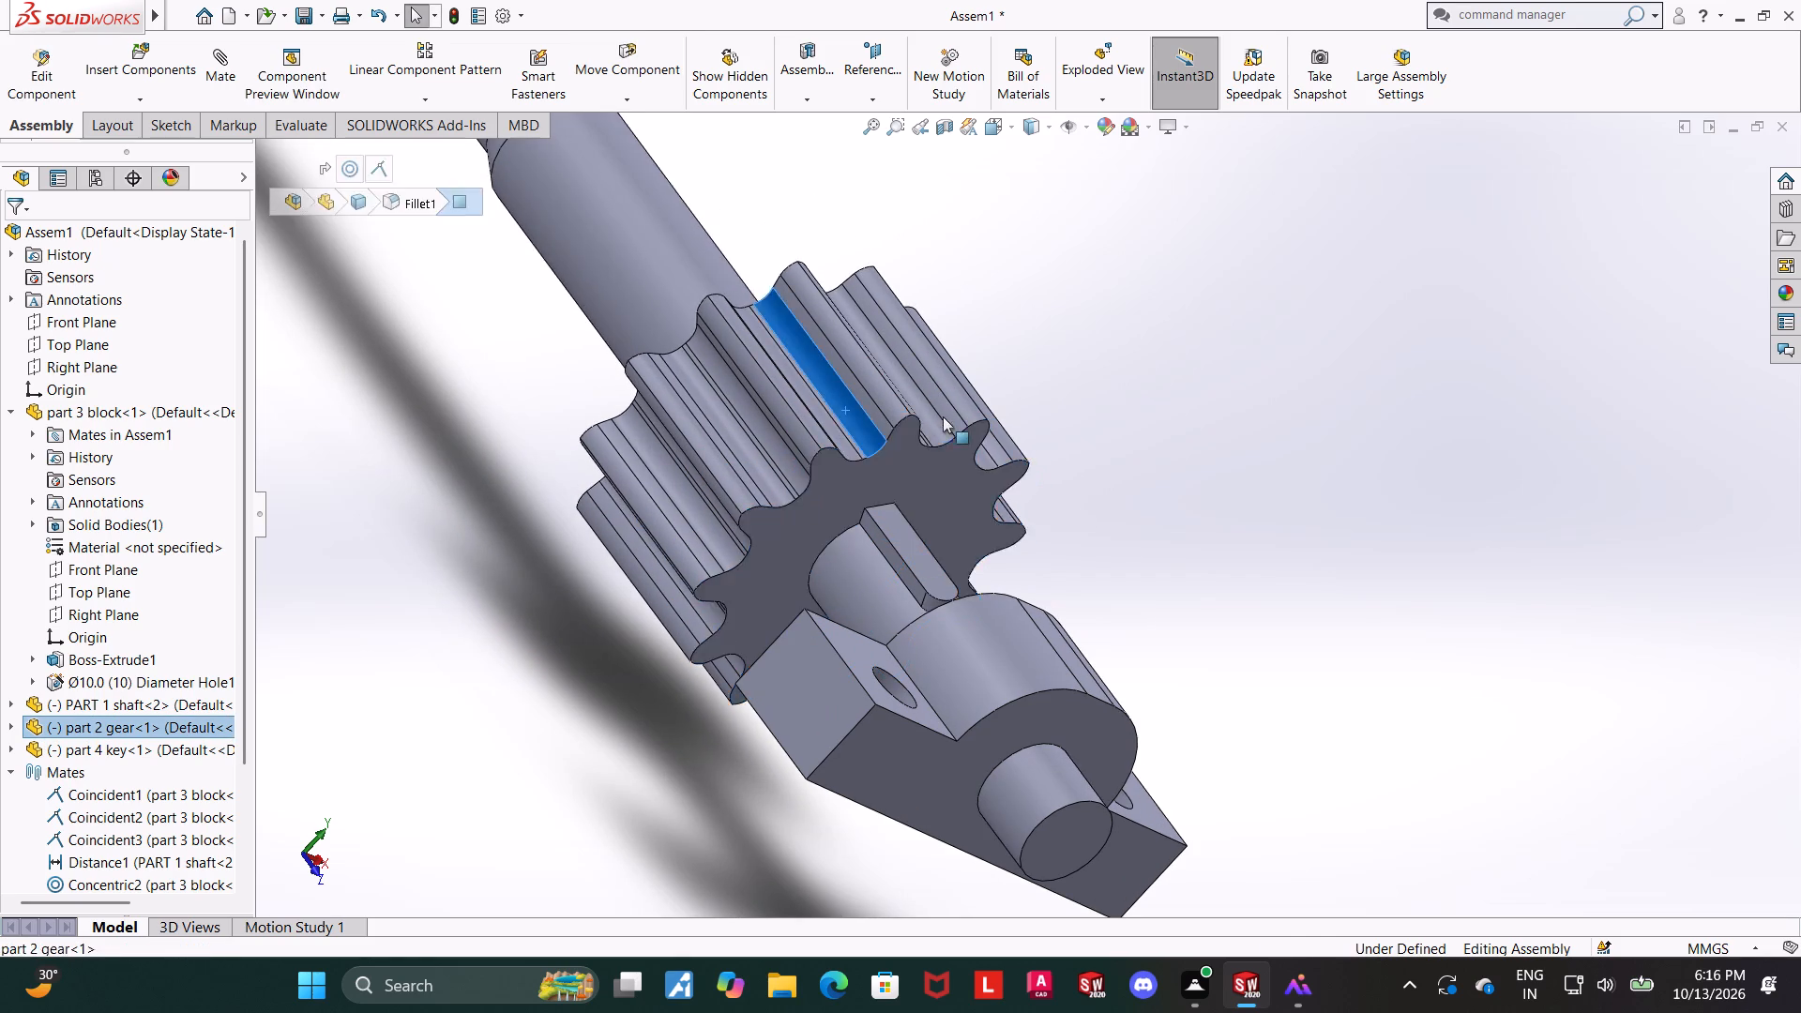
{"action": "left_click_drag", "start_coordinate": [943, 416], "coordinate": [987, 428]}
Examine the gear, key and block from several distances and highlight the concentric mate between shaft and key.
{"action": "scroll", "coordinate": [1420, 600], "scroll_direction": "up", "scroll_amount": 2}
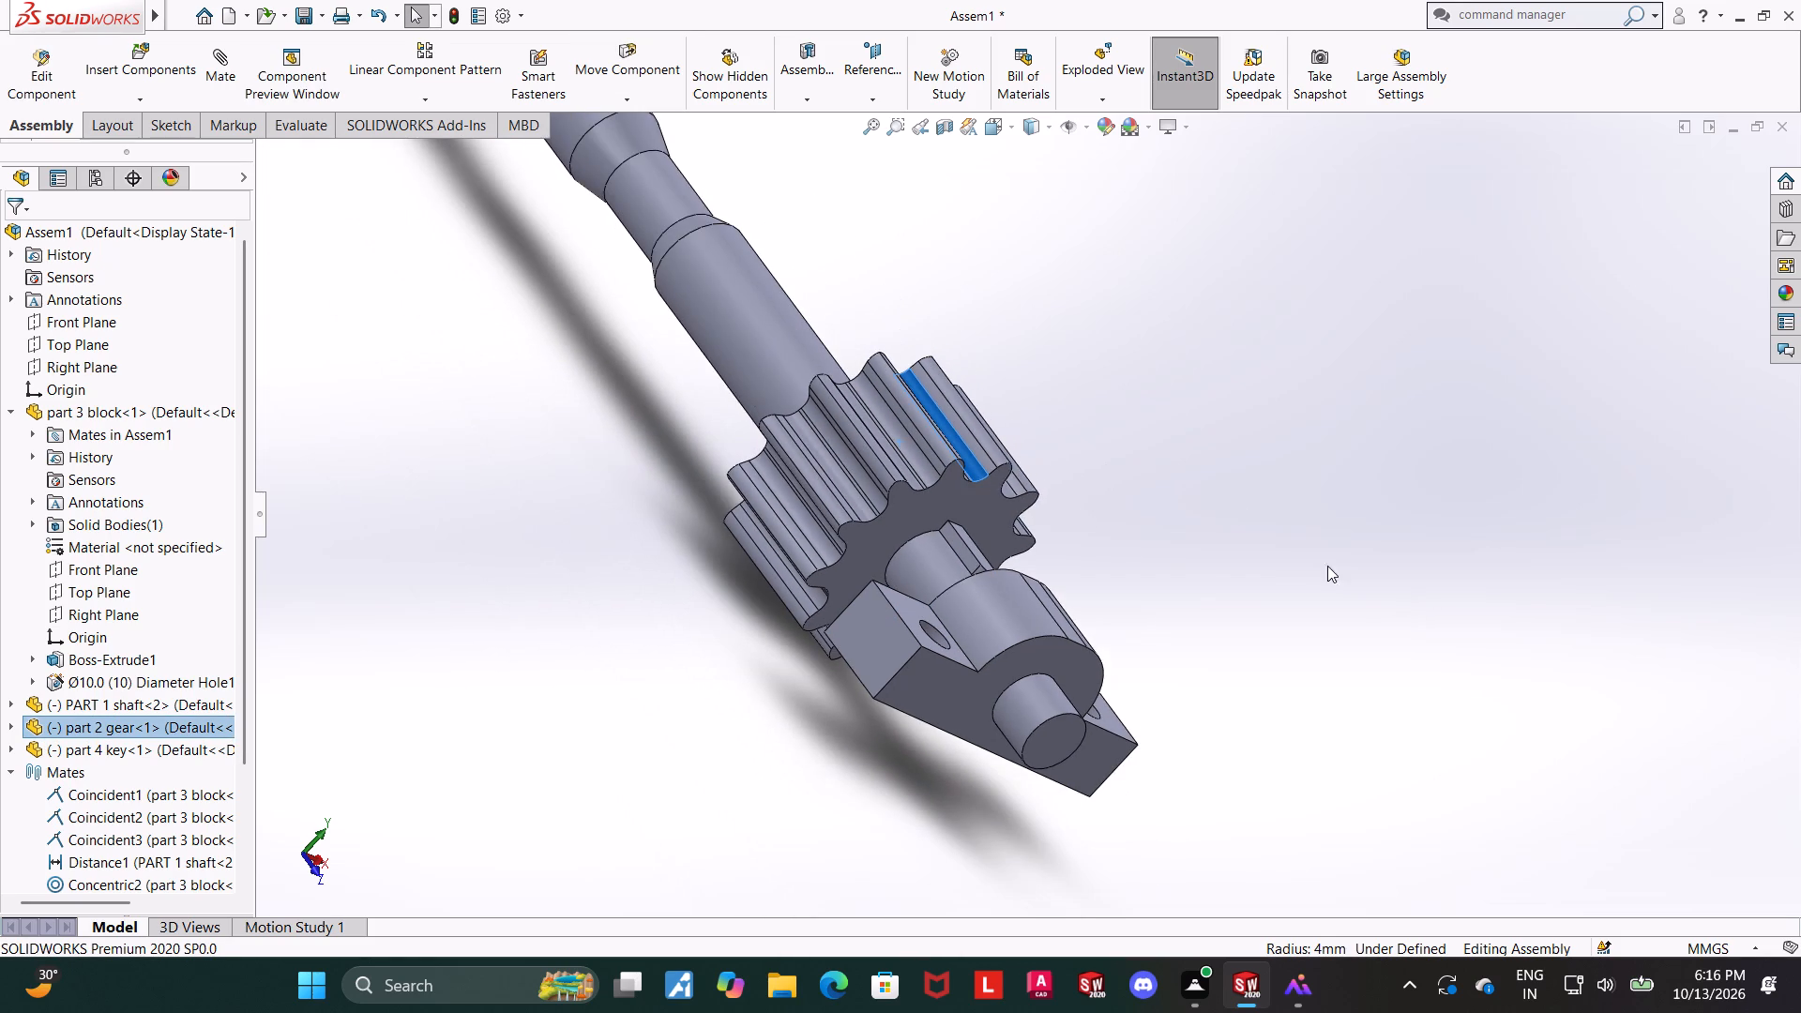
{"action": "middle_click_drag", "start_coordinate": [1209, 567], "coordinate": [1074, 534]}
{"action": "scroll", "coordinate": [1068, 484], "scroll_direction": "up", "scroll_amount": 1}
{"action": "scroll", "coordinate": [795, 588], "scroll_direction": "up", "scroll_amount": 2}
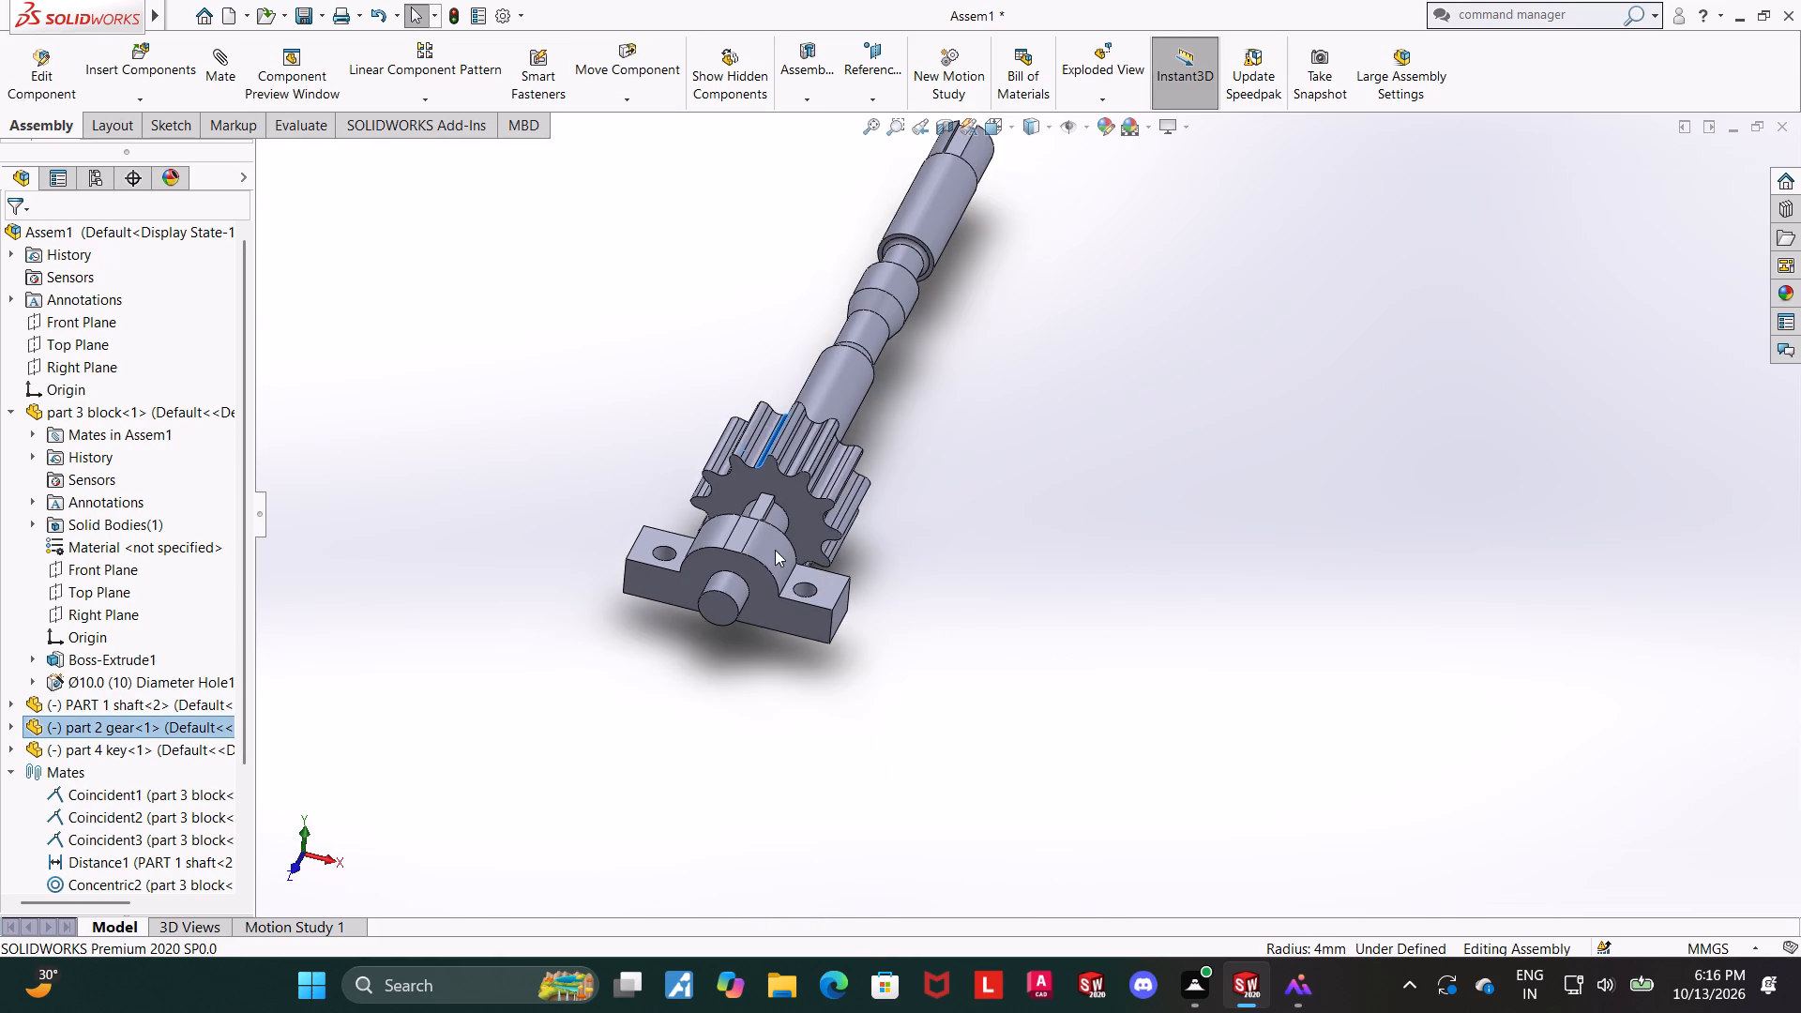
{"action": "scroll", "coordinate": [783, 382], "scroll_direction": "down", "scroll_amount": 3}
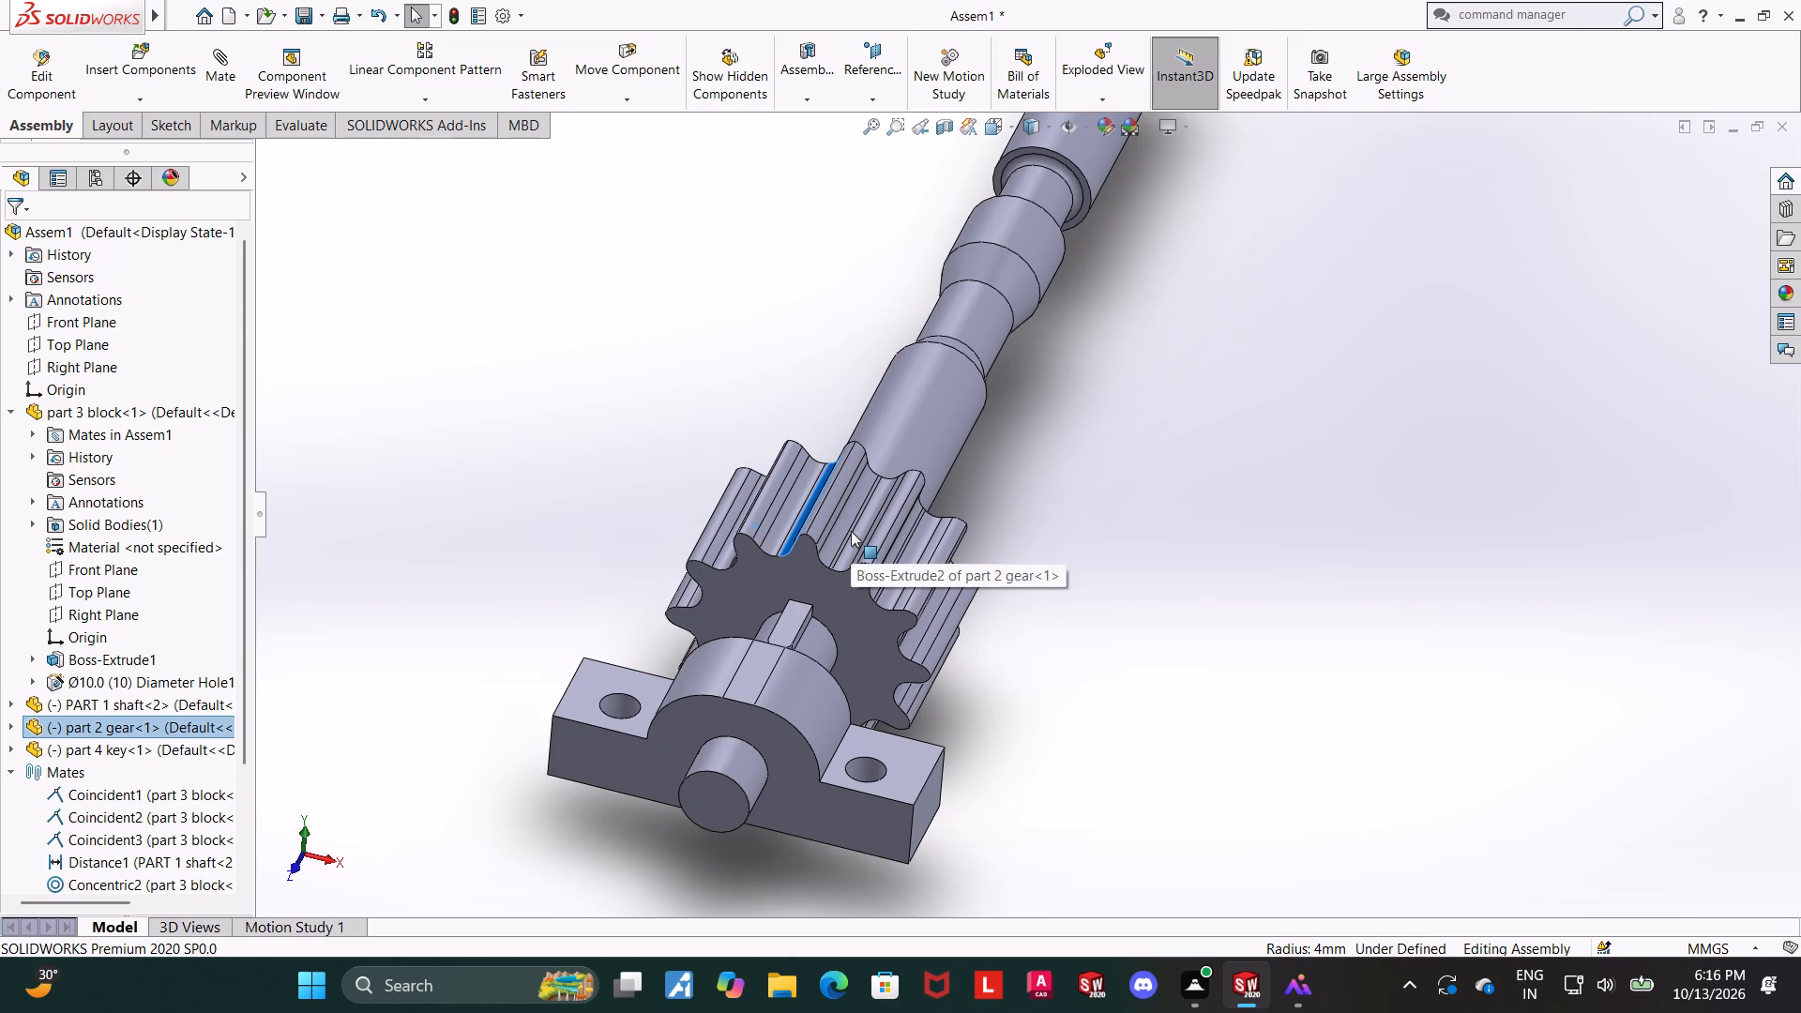
{"action": "scroll", "coordinate": [851, 531], "scroll_direction": "up", "scroll_amount": 2}
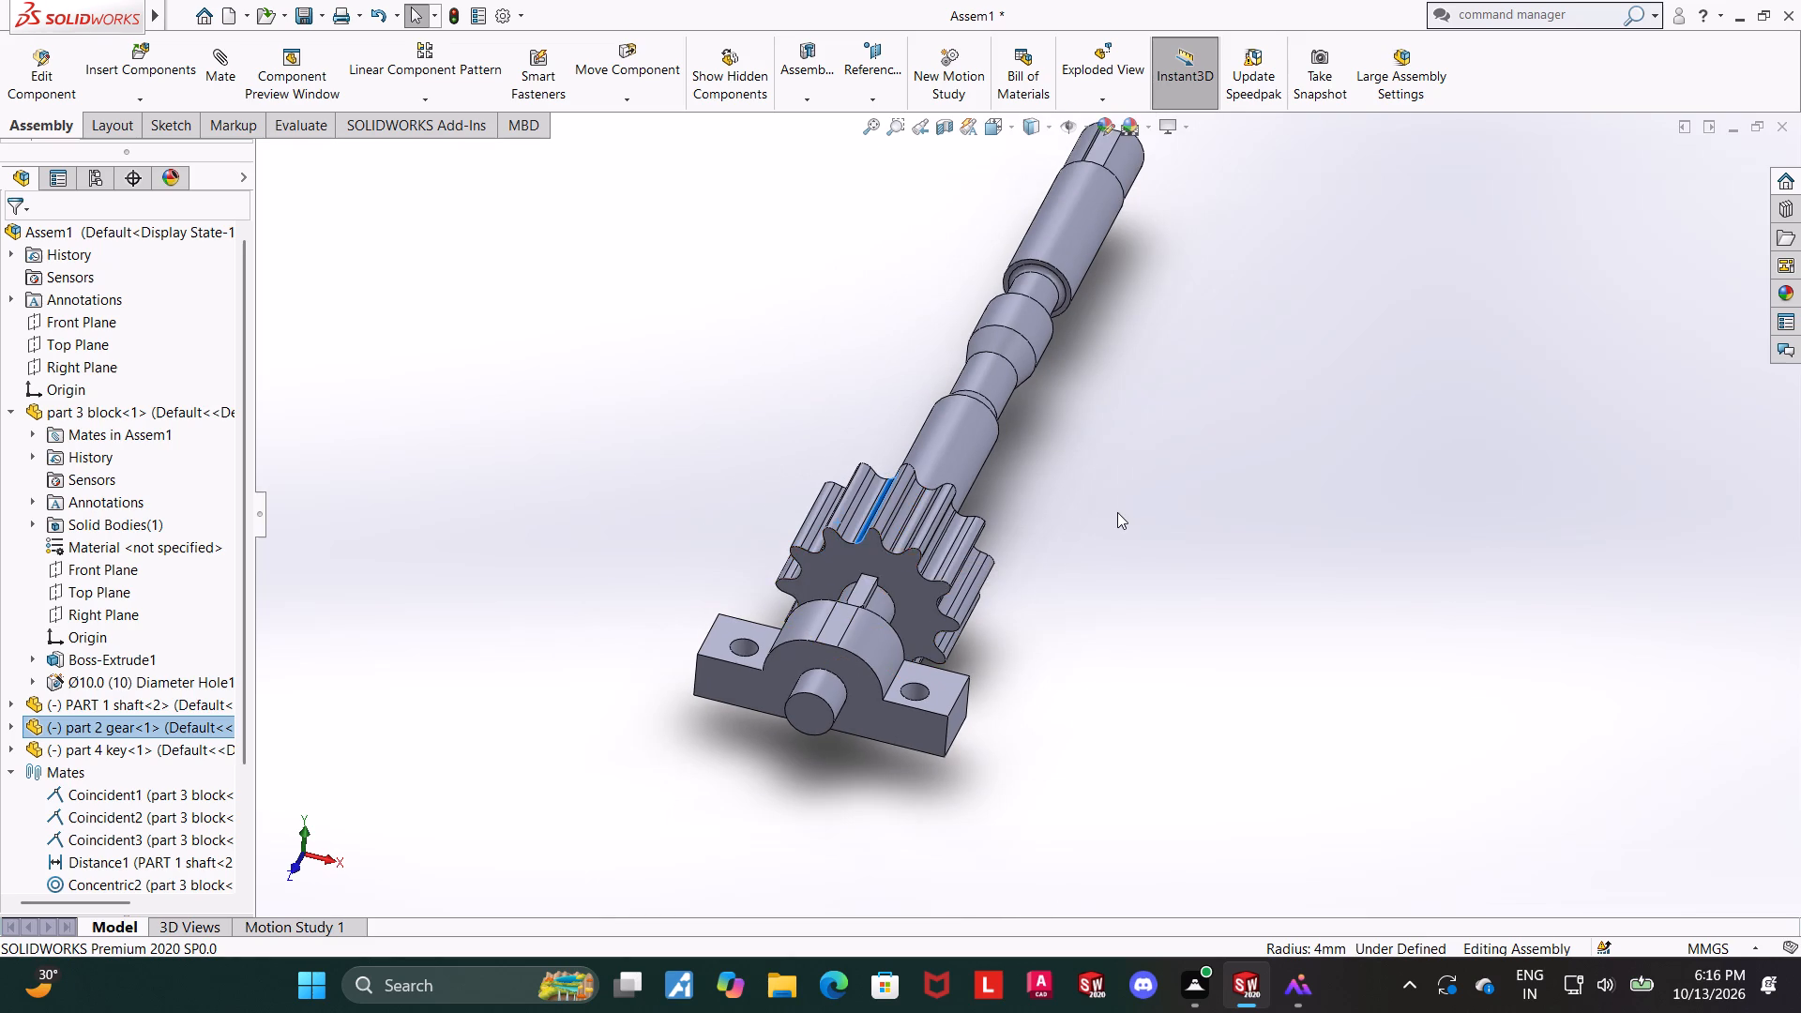
{"action": "scroll", "coordinate": [1117, 512], "scroll_direction": "up", "scroll_amount": 3}
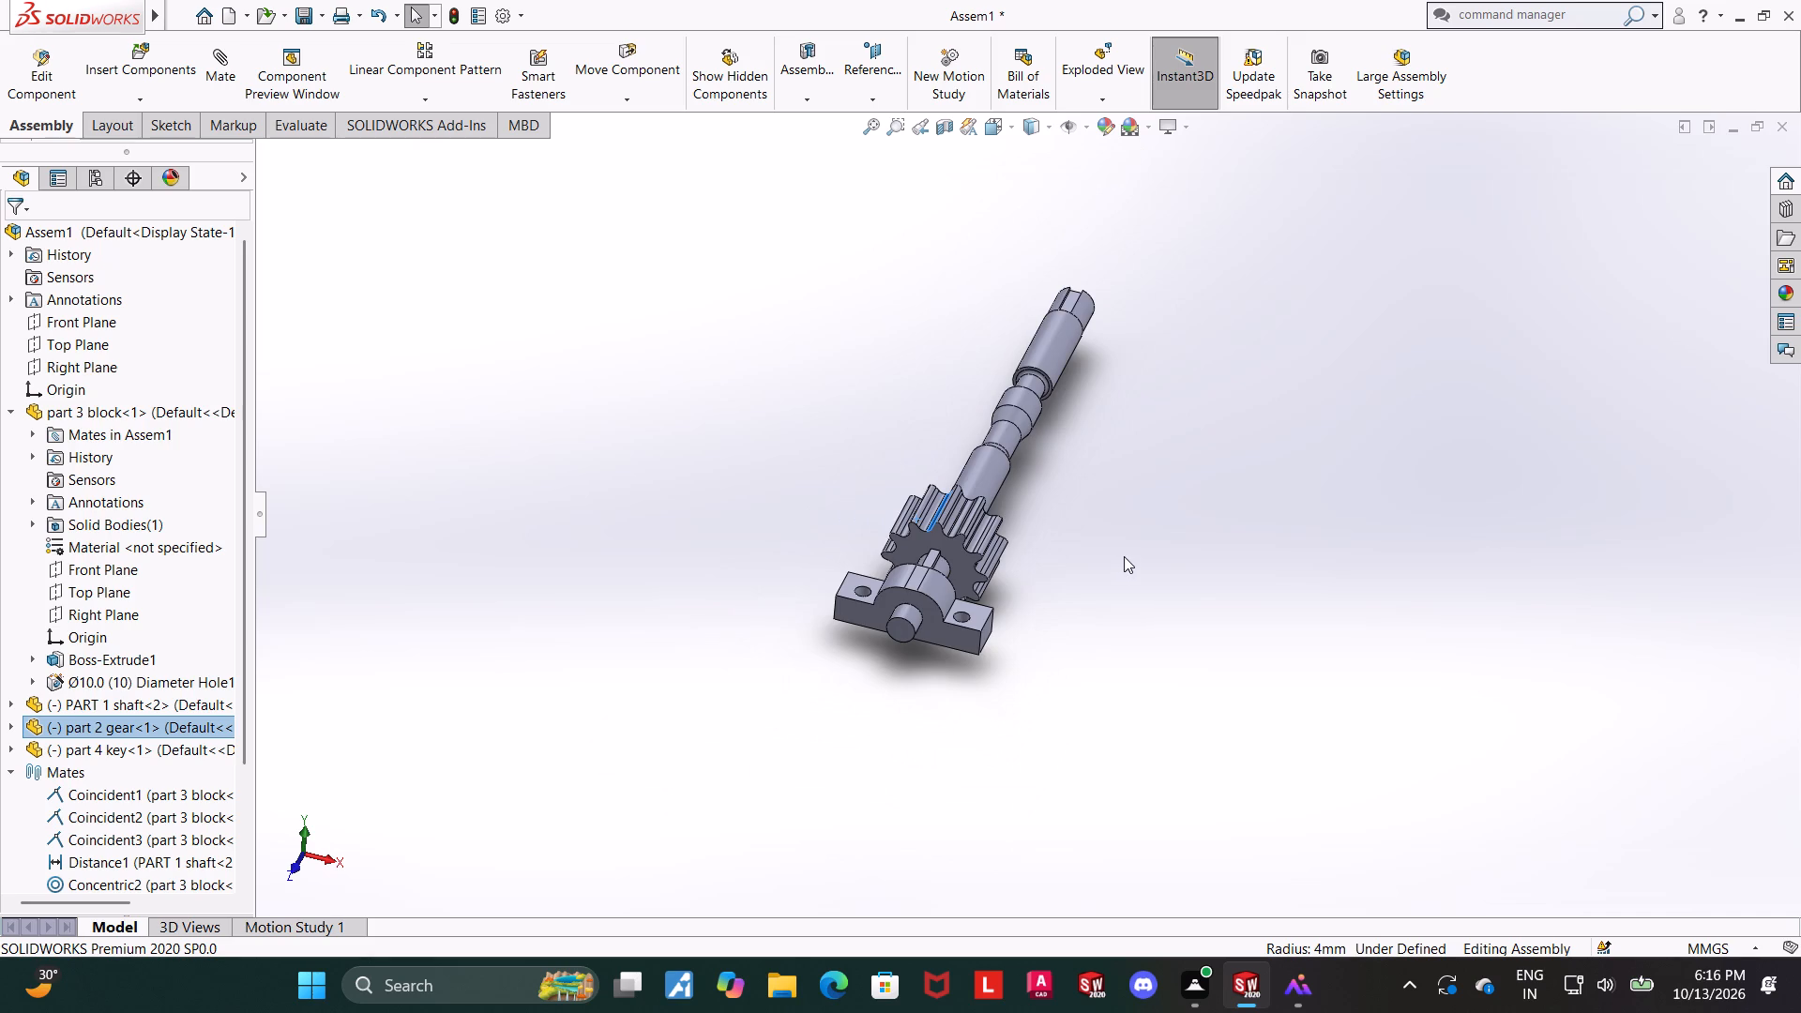
{"action": "scroll", "coordinate": [1124, 556], "scroll_direction": "up", "scroll_amount": 2}
{"action": "scroll", "coordinate": [1053, 523], "scroll_direction": "down", "scroll_amount": 2}
{"action": "scroll", "coordinate": [906, 530], "scroll_direction": "down", "scroll_amount": 5}
{"action": "middle_click_drag", "start_coordinate": [1149, 617], "coordinate": [1096, 618]}
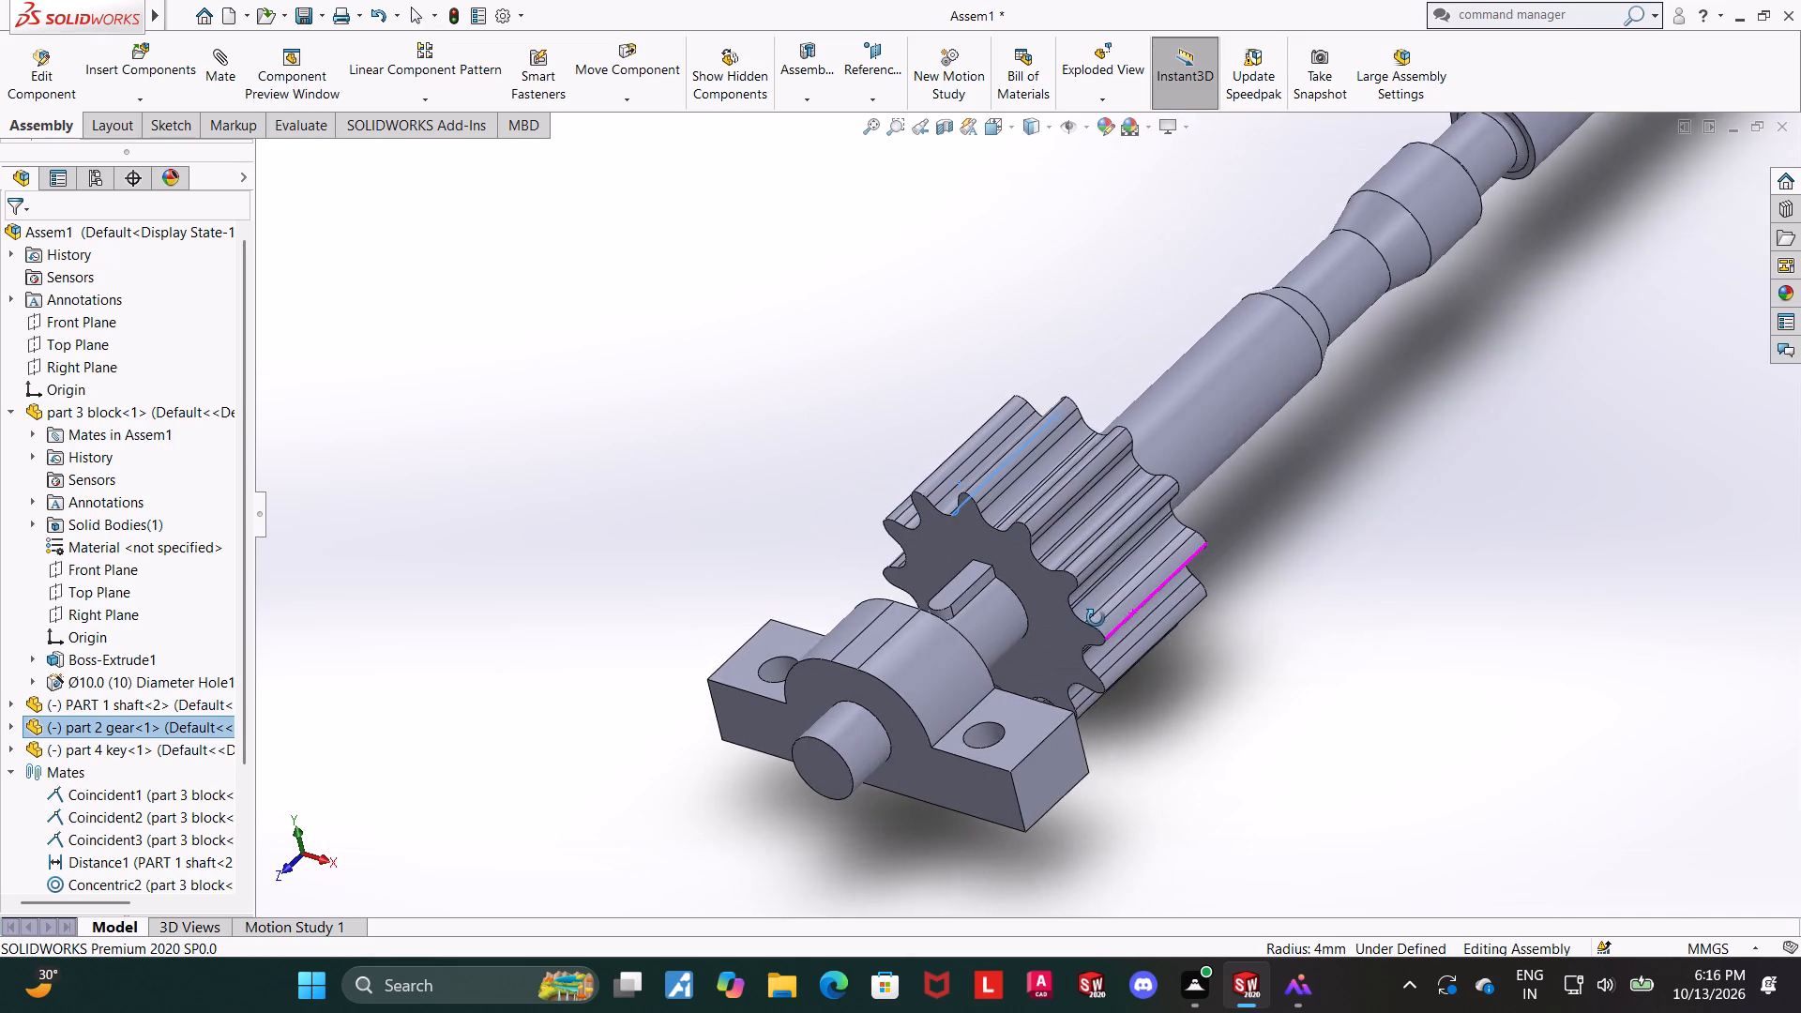
{"action": "middle_click_drag", "start_coordinate": [1096, 618], "coordinate": [1119, 623]}
{"action": "scroll", "coordinate": [1128, 610], "scroll_direction": "up", "scroll_amount": 1}
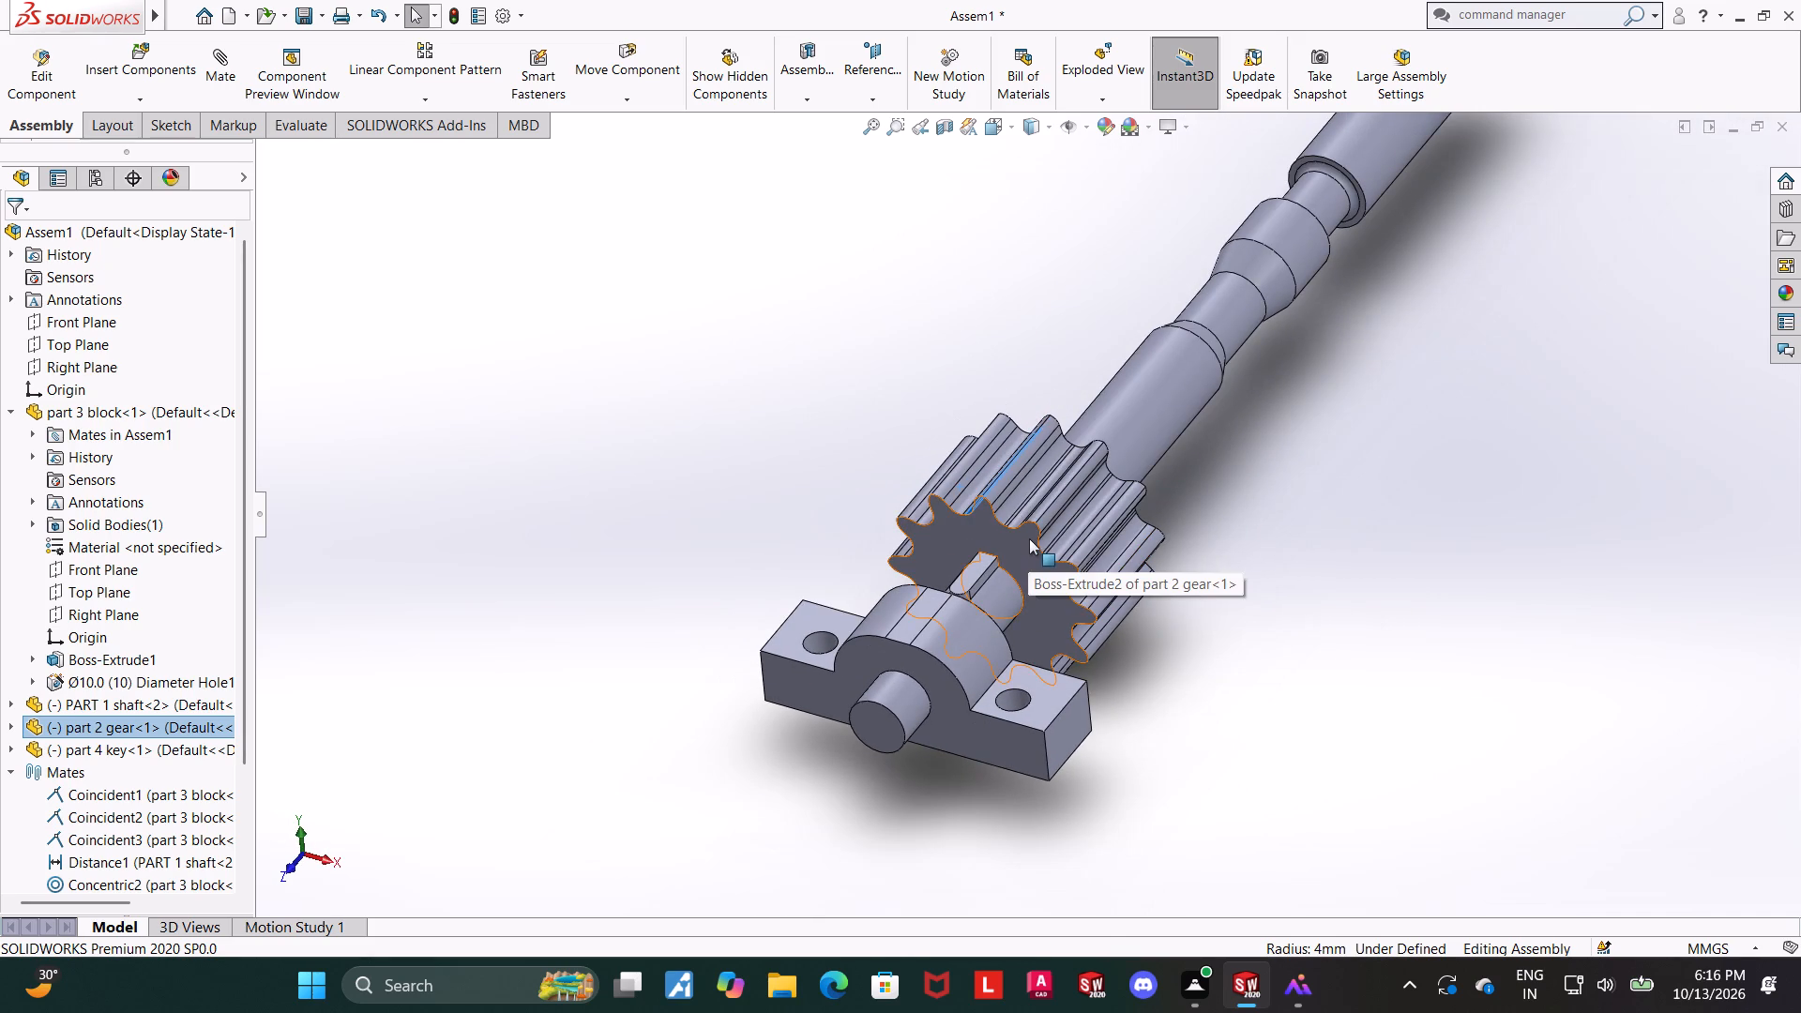
{"action": "scroll", "coordinate": [1029, 538], "scroll_direction": "up", "scroll_amount": 1}
{"action": "scroll", "coordinate": [1037, 522], "scroll_direction": "down", "scroll_amount": 4}
{"action": "scroll", "coordinate": [130, 716], "scroll_direction": "down", "scroll_amount": 9}
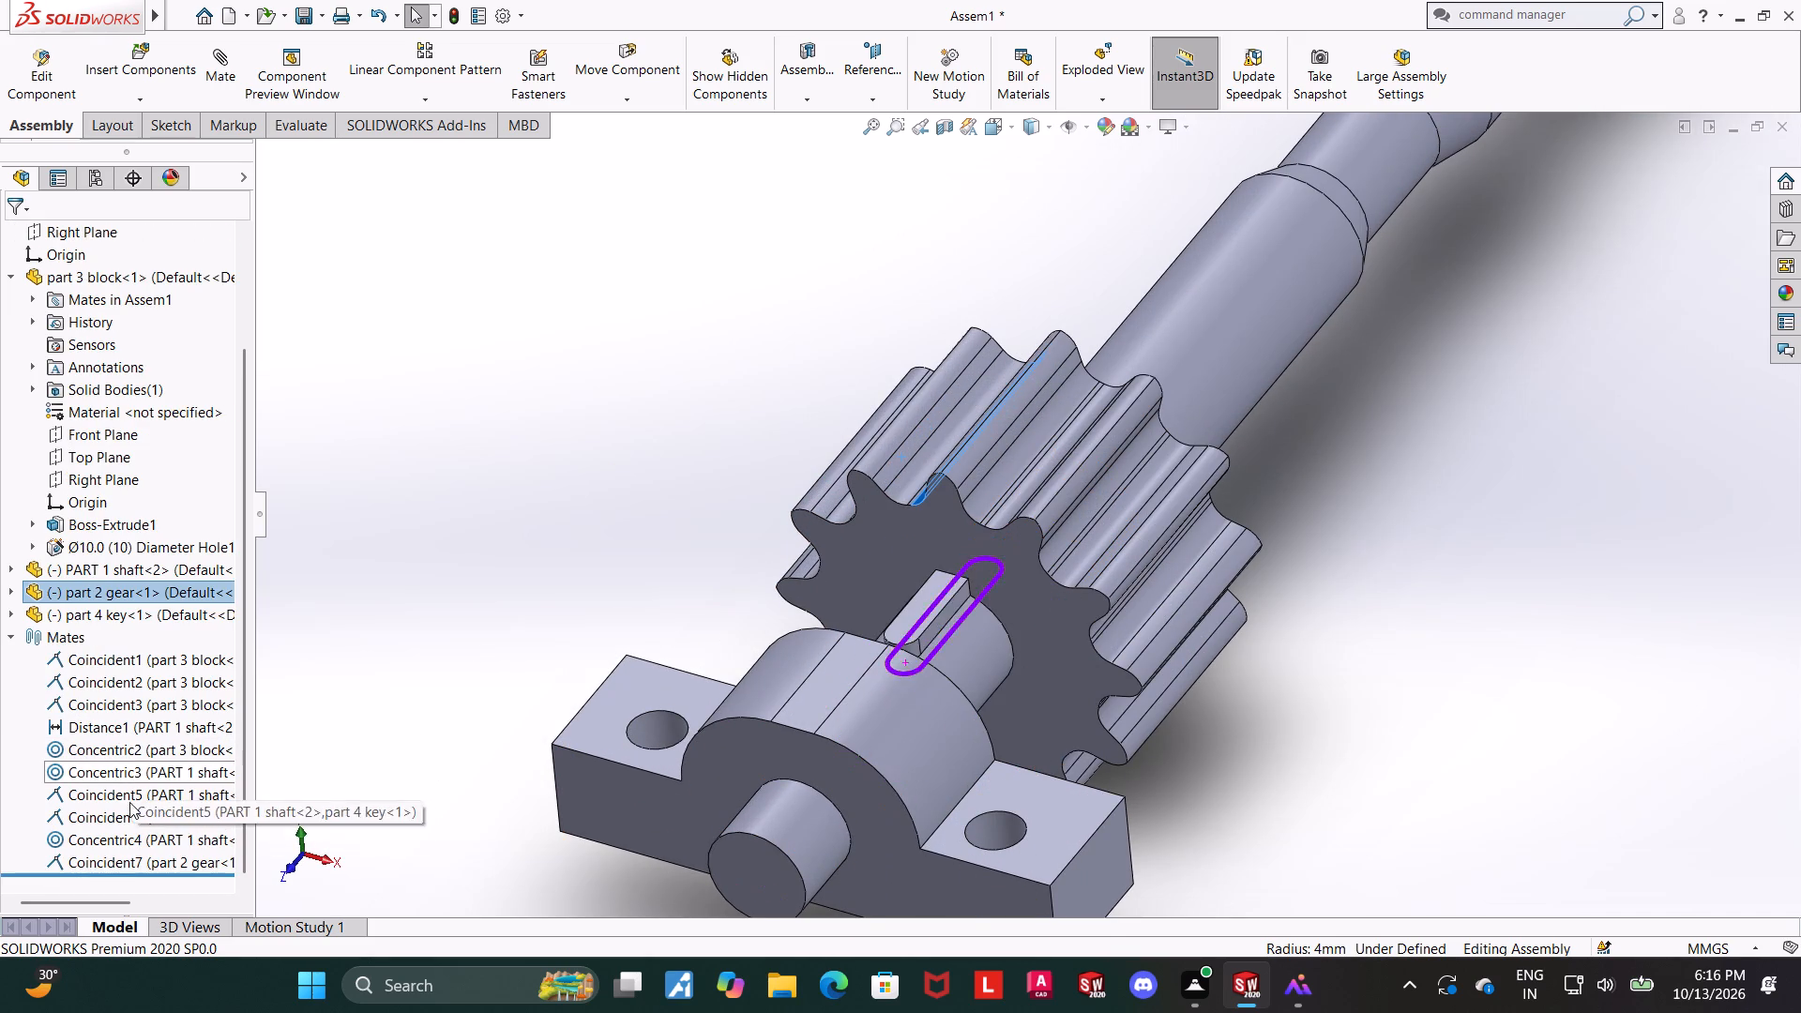
{"action": "left_click", "coordinate": [130, 838]}
{"action": "left_click", "coordinate": [1578, 604]}
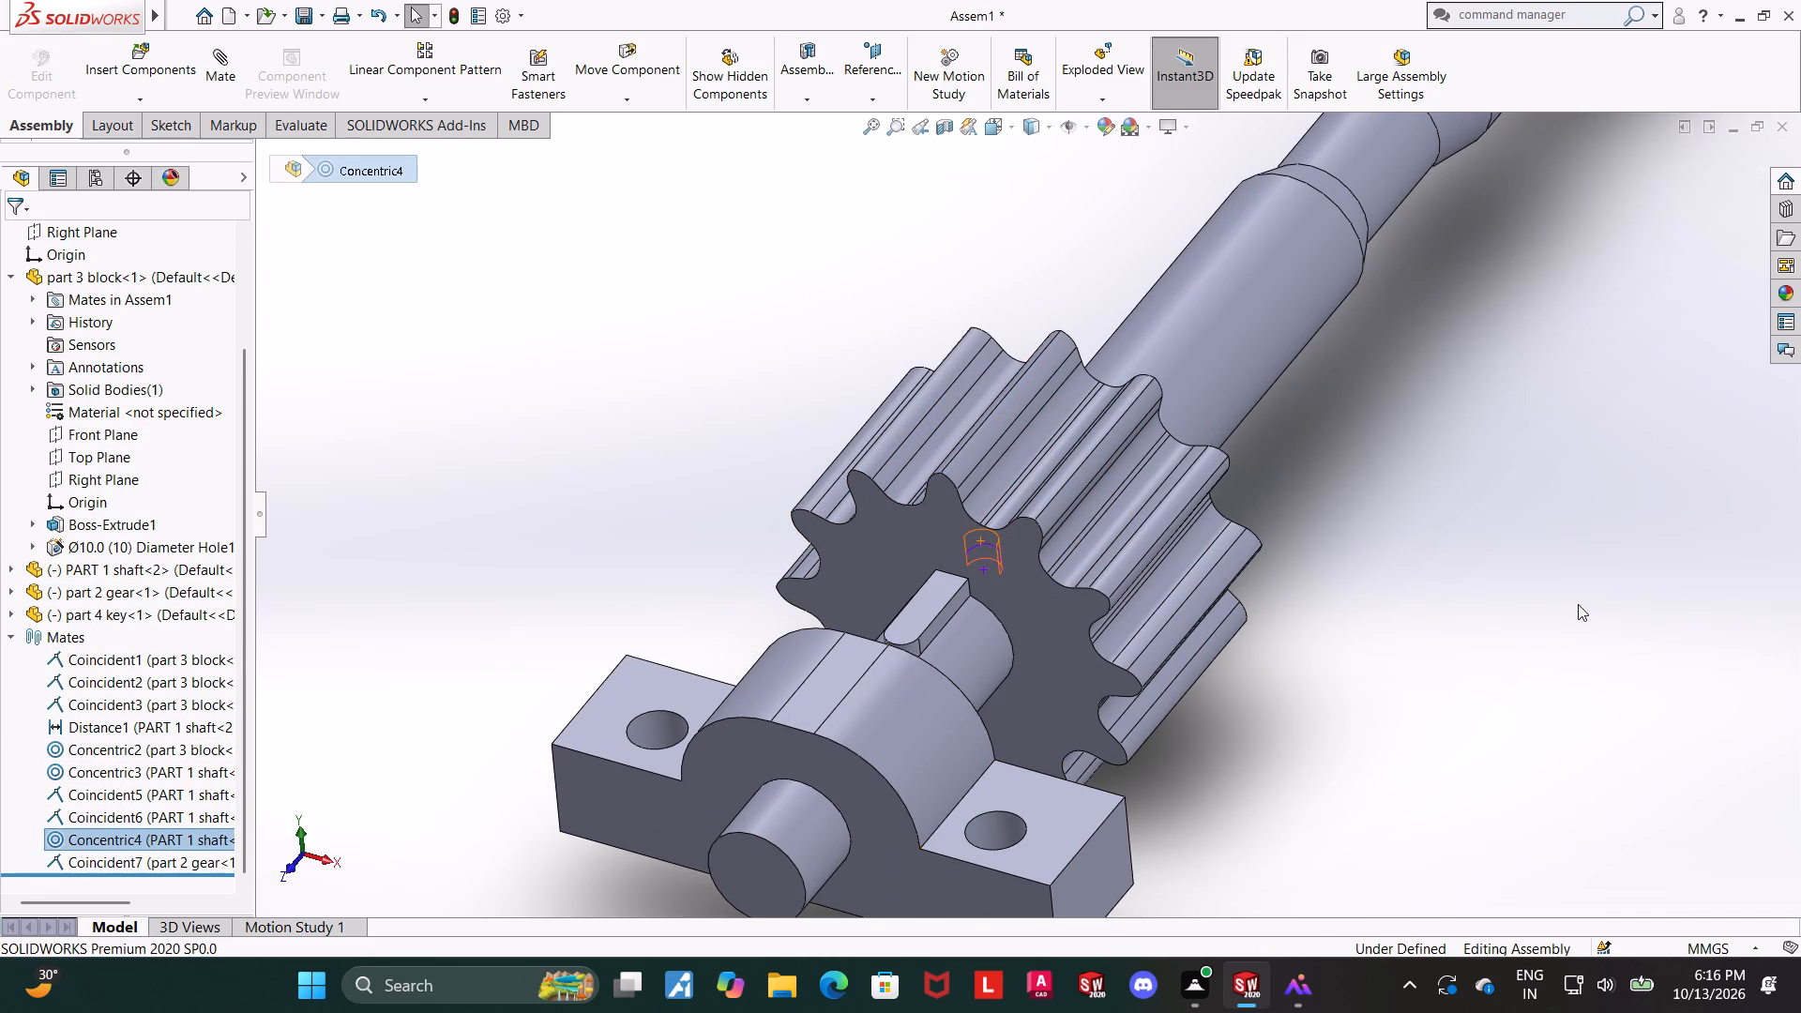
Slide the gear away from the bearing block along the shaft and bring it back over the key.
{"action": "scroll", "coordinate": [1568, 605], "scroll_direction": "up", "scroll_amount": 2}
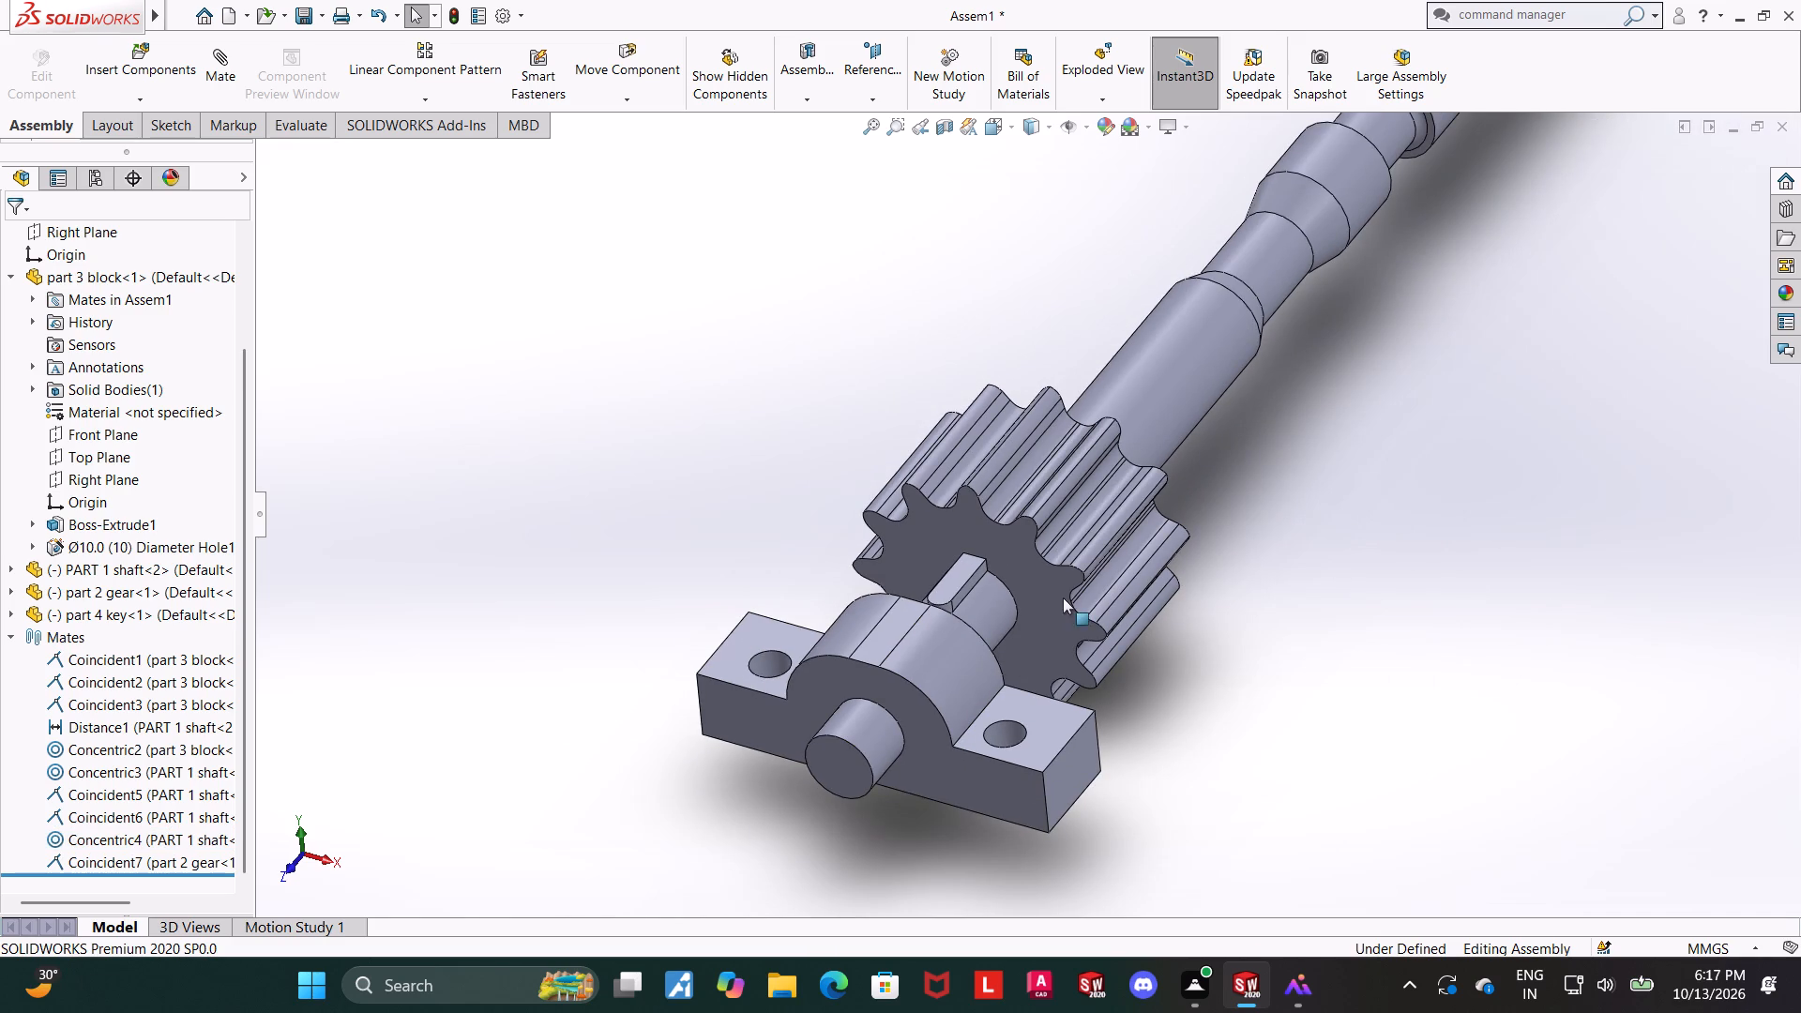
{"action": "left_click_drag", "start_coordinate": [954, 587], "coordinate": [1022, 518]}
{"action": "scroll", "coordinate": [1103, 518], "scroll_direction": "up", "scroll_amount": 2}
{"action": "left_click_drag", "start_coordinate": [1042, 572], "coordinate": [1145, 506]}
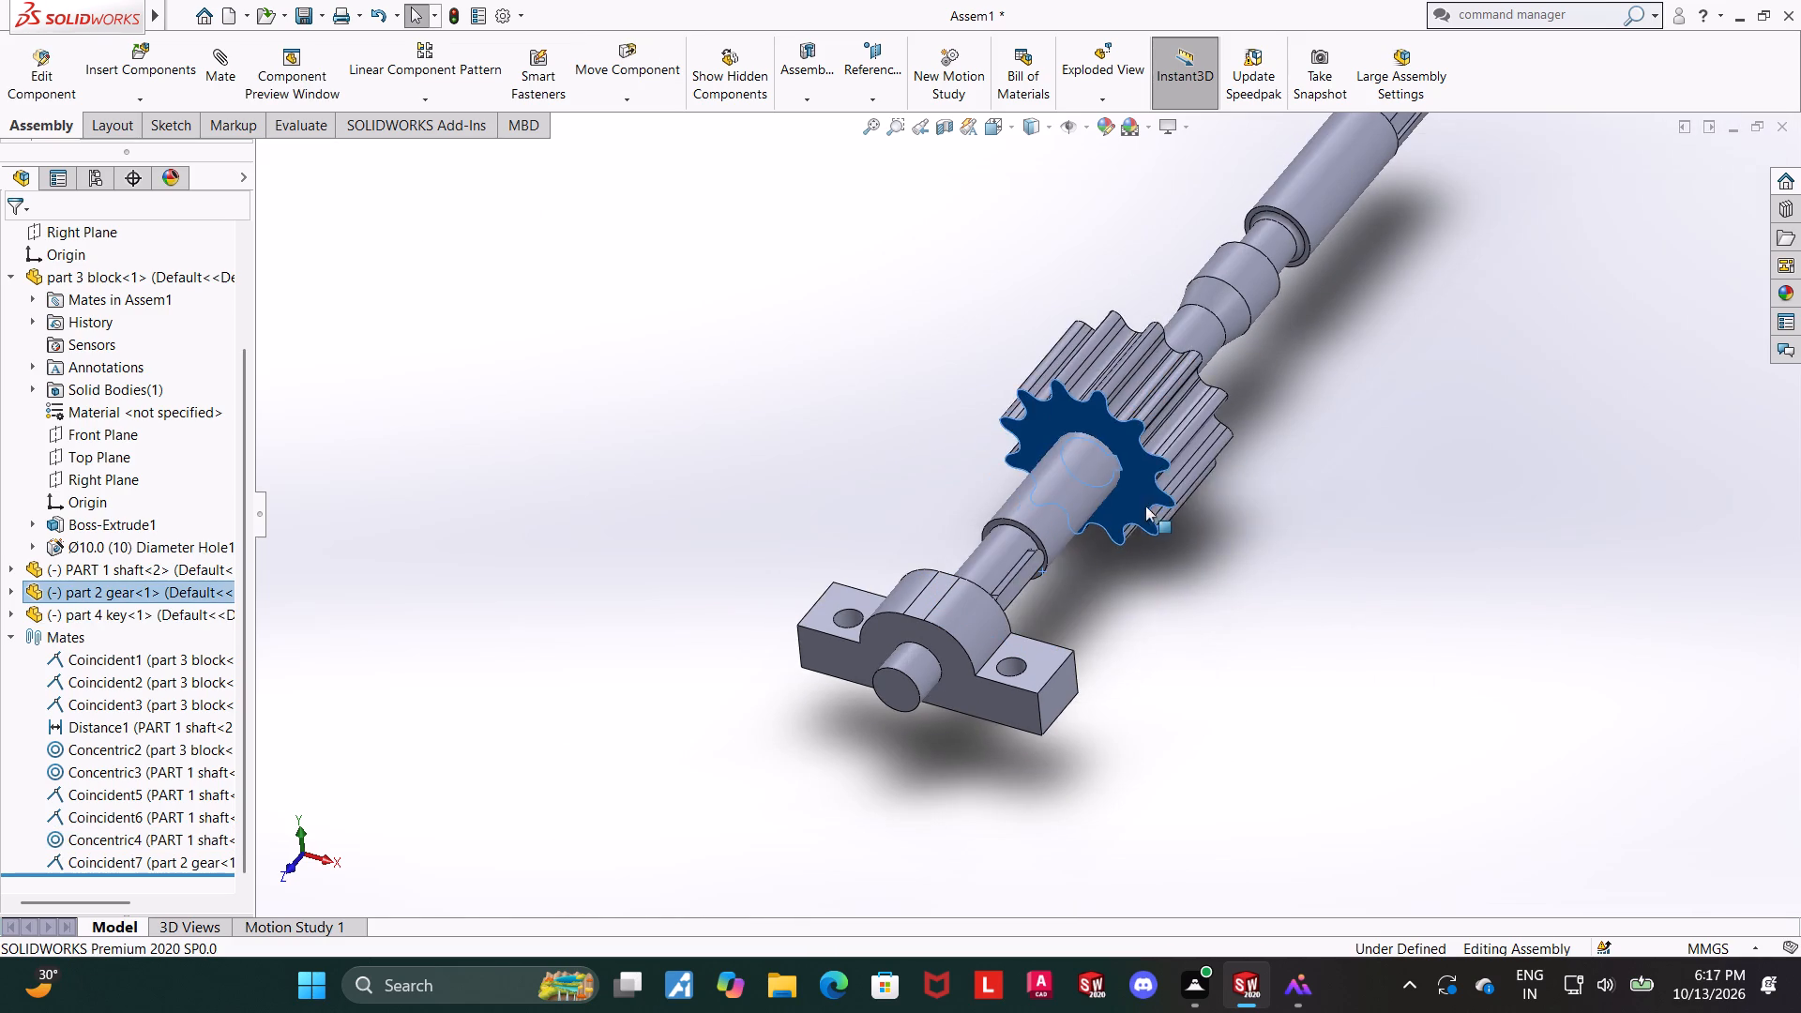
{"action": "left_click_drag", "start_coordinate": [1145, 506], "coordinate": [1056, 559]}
Examine from several sides how the gear's keyway fits over the key on the shaft.
{"action": "scroll", "coordinate": [1274, 570], "scroll_direction": "up", "scroll_amount": 3}
{"action": "middle_click_drag", "start_coordinate": [1291, 540], "coordinate": [1106, 542]}
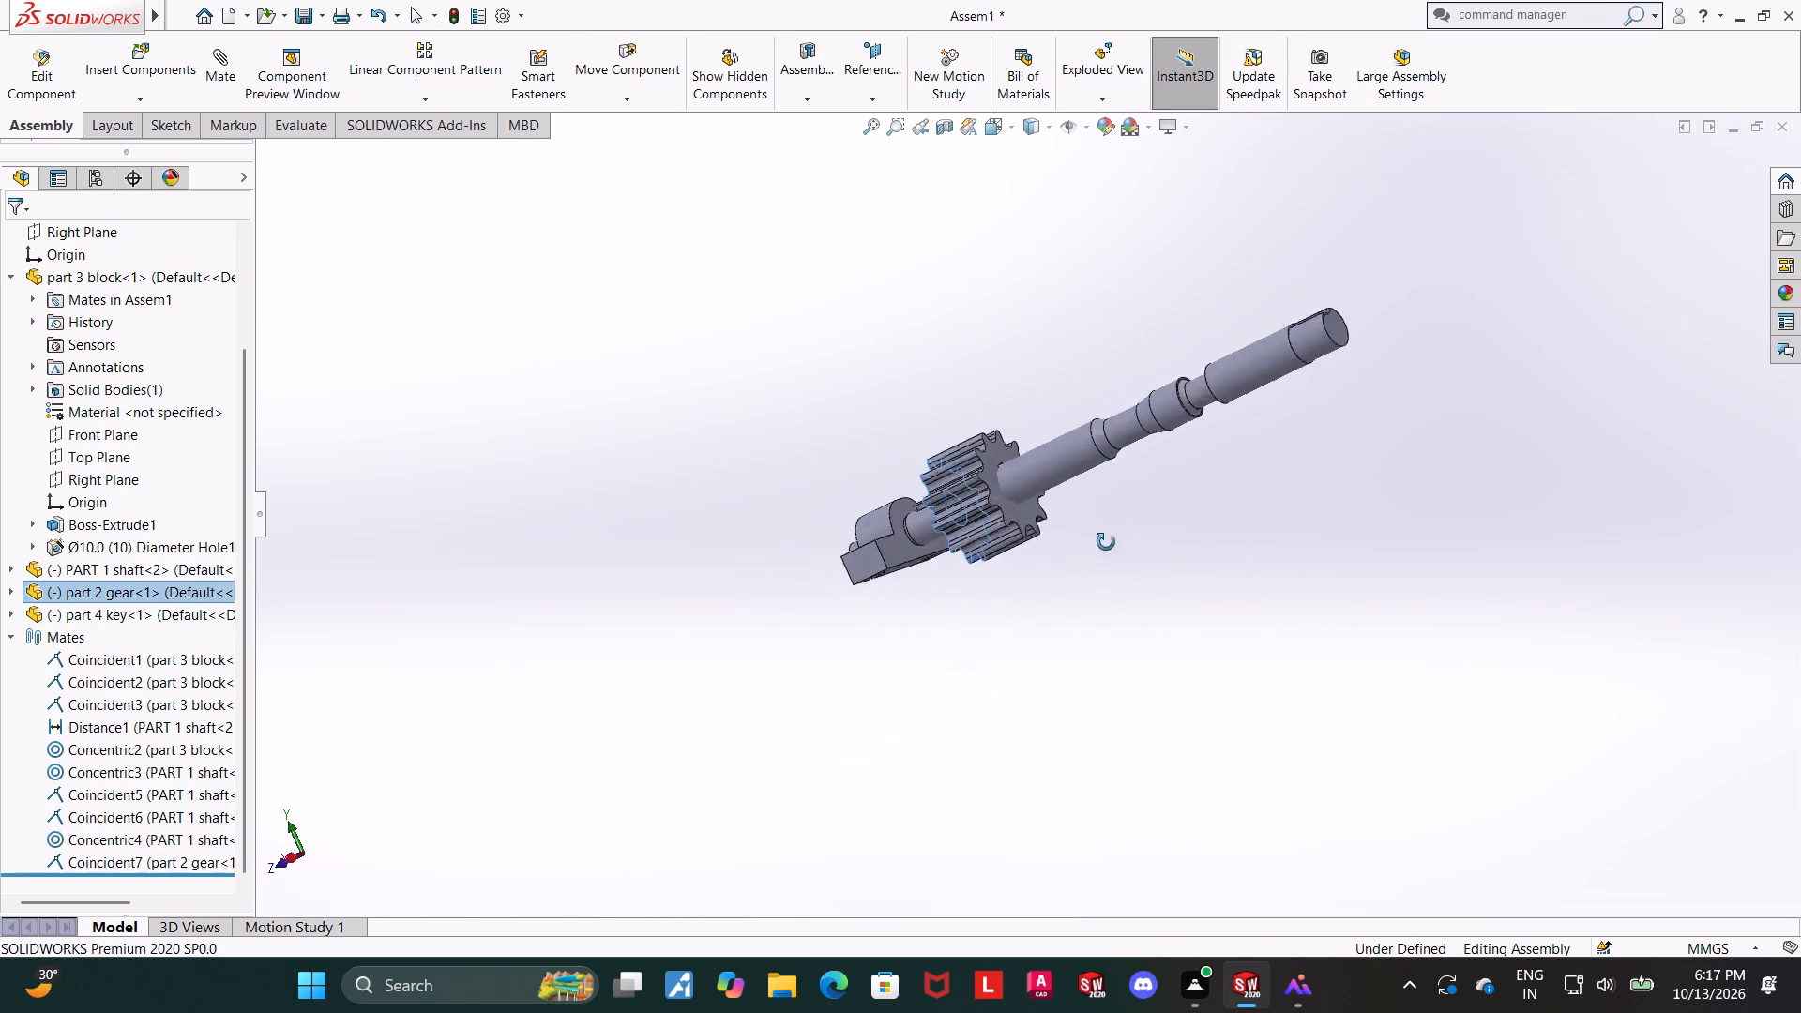
{"action": "middle_click_drag", "start_coordinate": [1106, 542], "coordinate": [1161, 572]}
{"action": "scroll", "coordinate": [1161, 537], "scroll_direction": "up", "scroll_amount": 1}
{"action": "scroll", "coordinate": [1021, 405], "scroll_direction": "down", "scroll_amount": 6}
{"action": "middle_click_drag", "start_coordinate": [1037, 467], "coordinate": [1076, 488]}
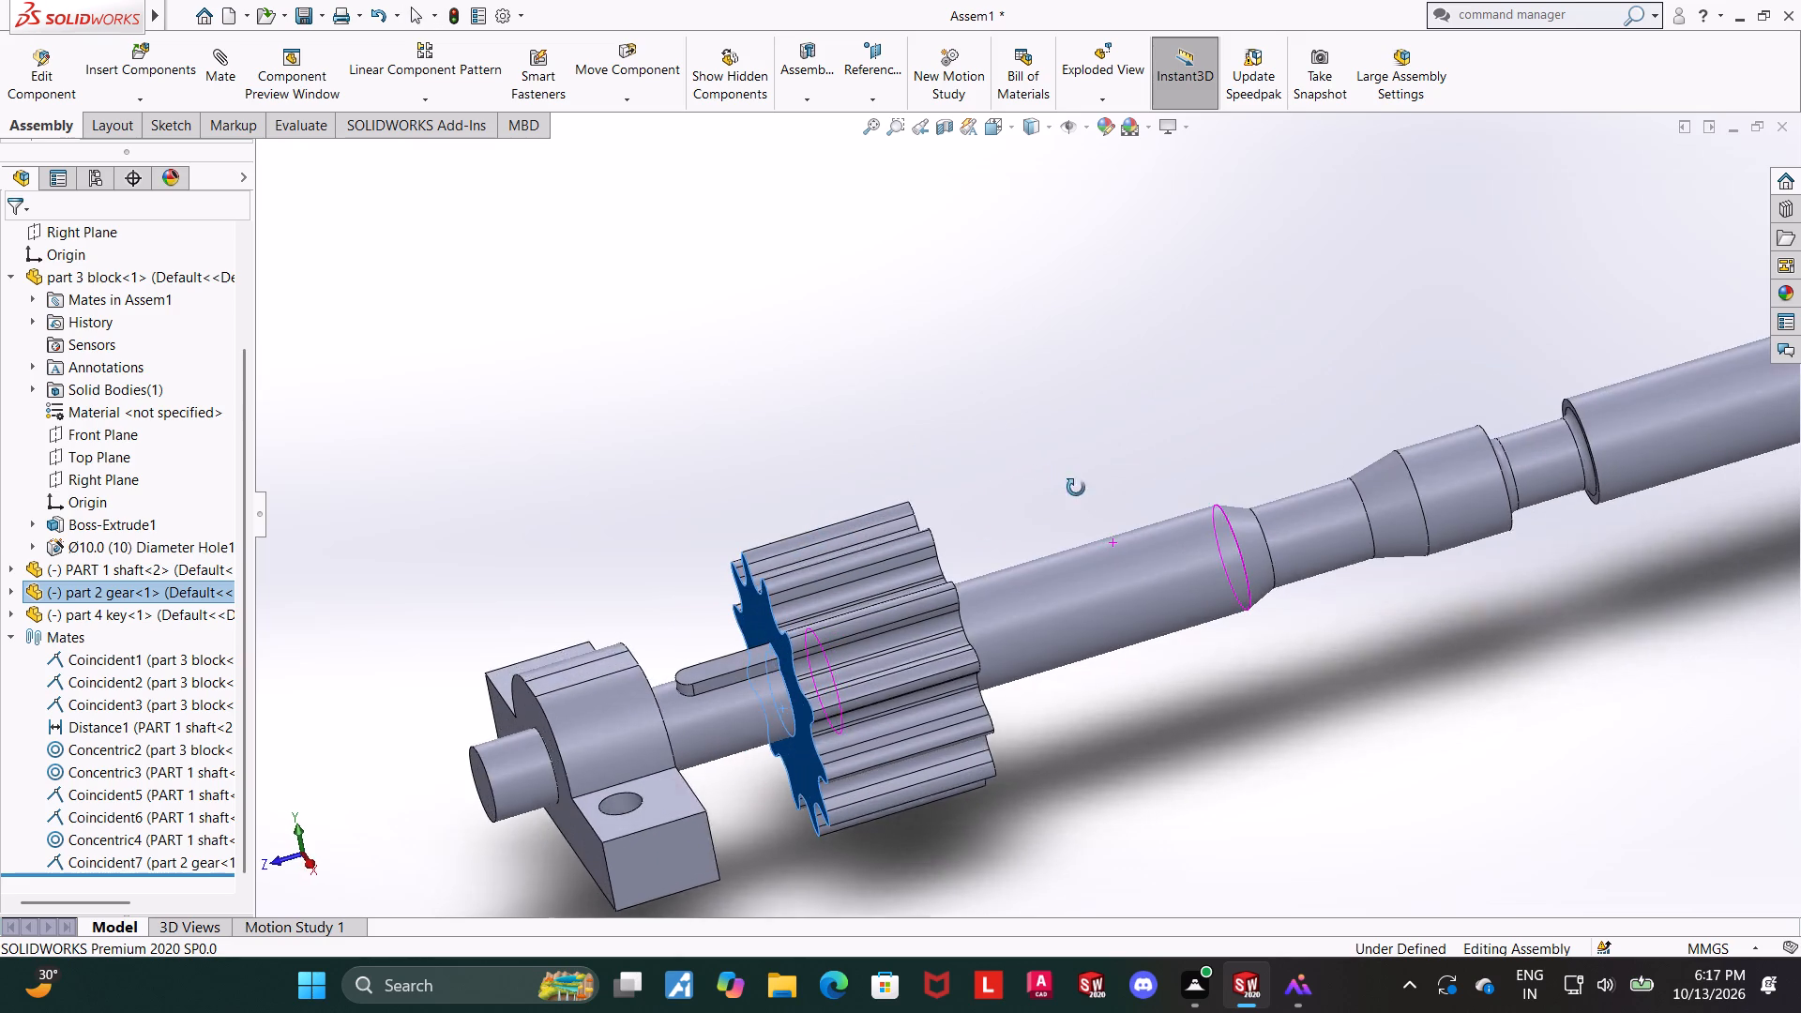
{"action": "middle_click_drag", "start_coordinate": [1076, 488], "coordinate": [1080, 505]}
{"action": "scroll", "coordinate": [1027, 437], "scroll_direction": "down", "scroll_amount": 2}
{"action": "middle_click_drag", "start_coordinate": [1062, 449], "coordinate": [1128, 438]}
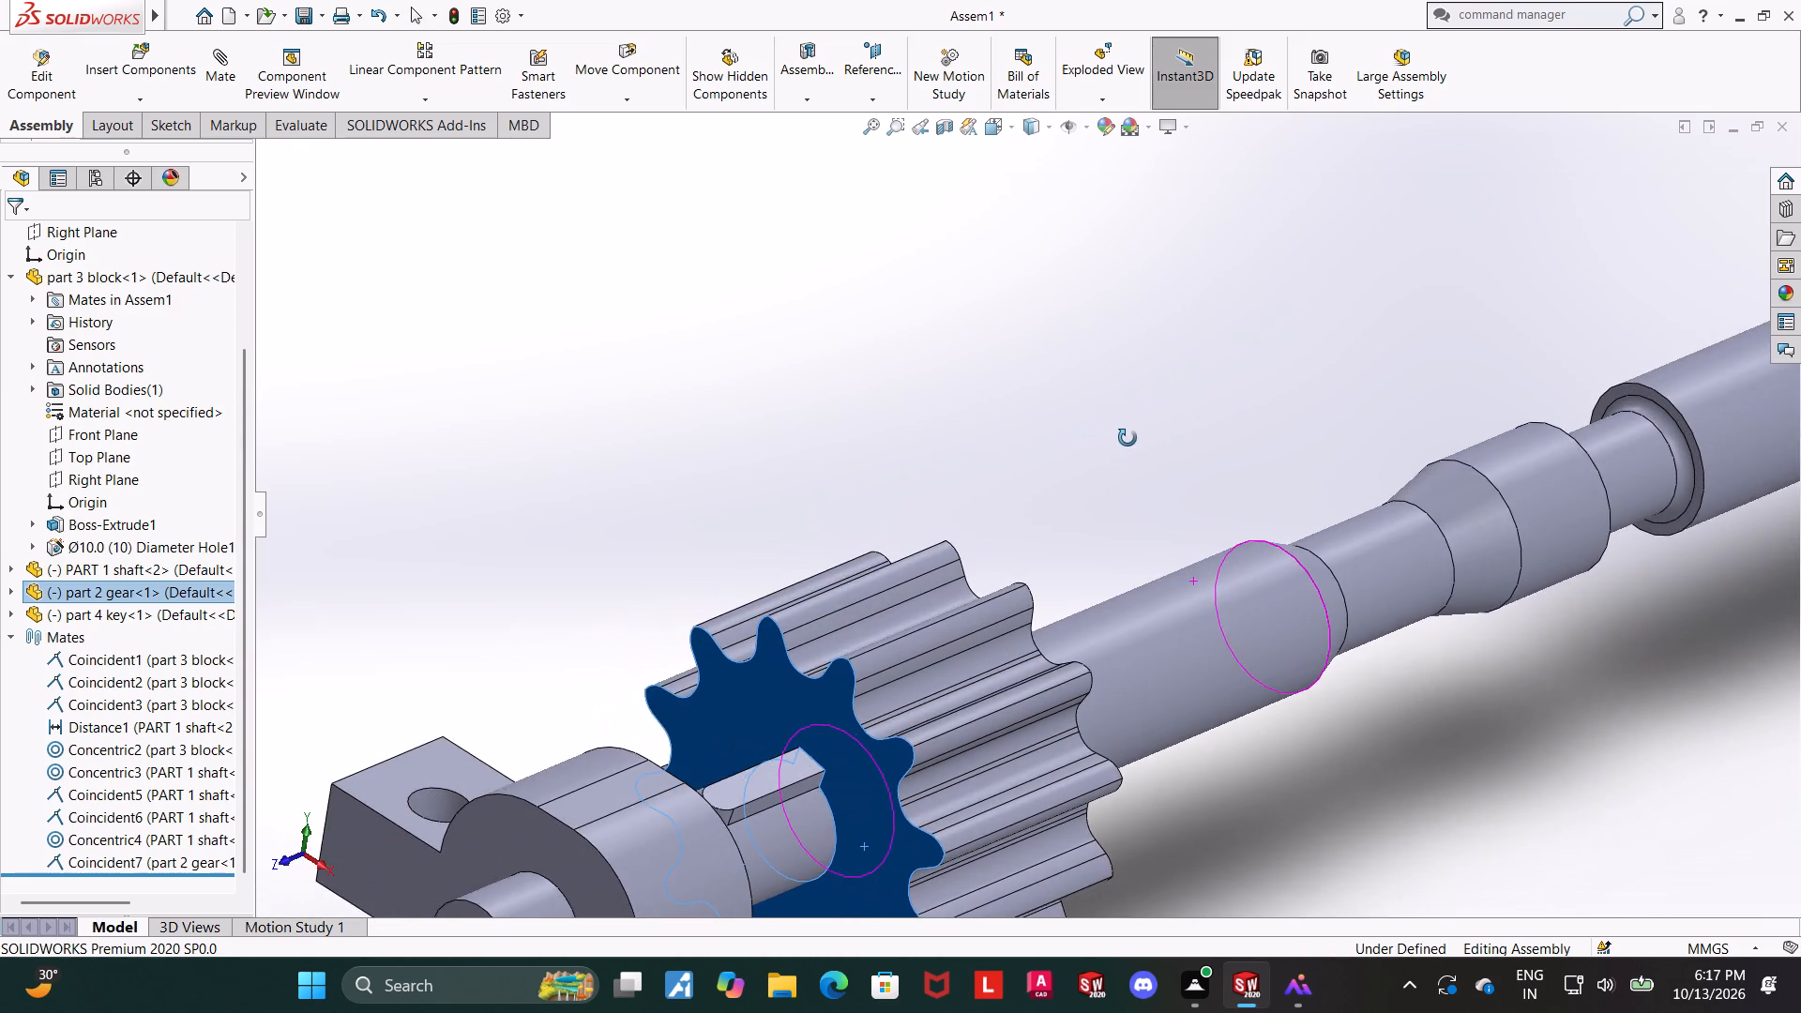
{"action": "middle_click_drag", "start_coordinate": [1128, 438], "coordinate": [1181, 405]}
{"action": "left_click", "coordinate": [1412, 755]}
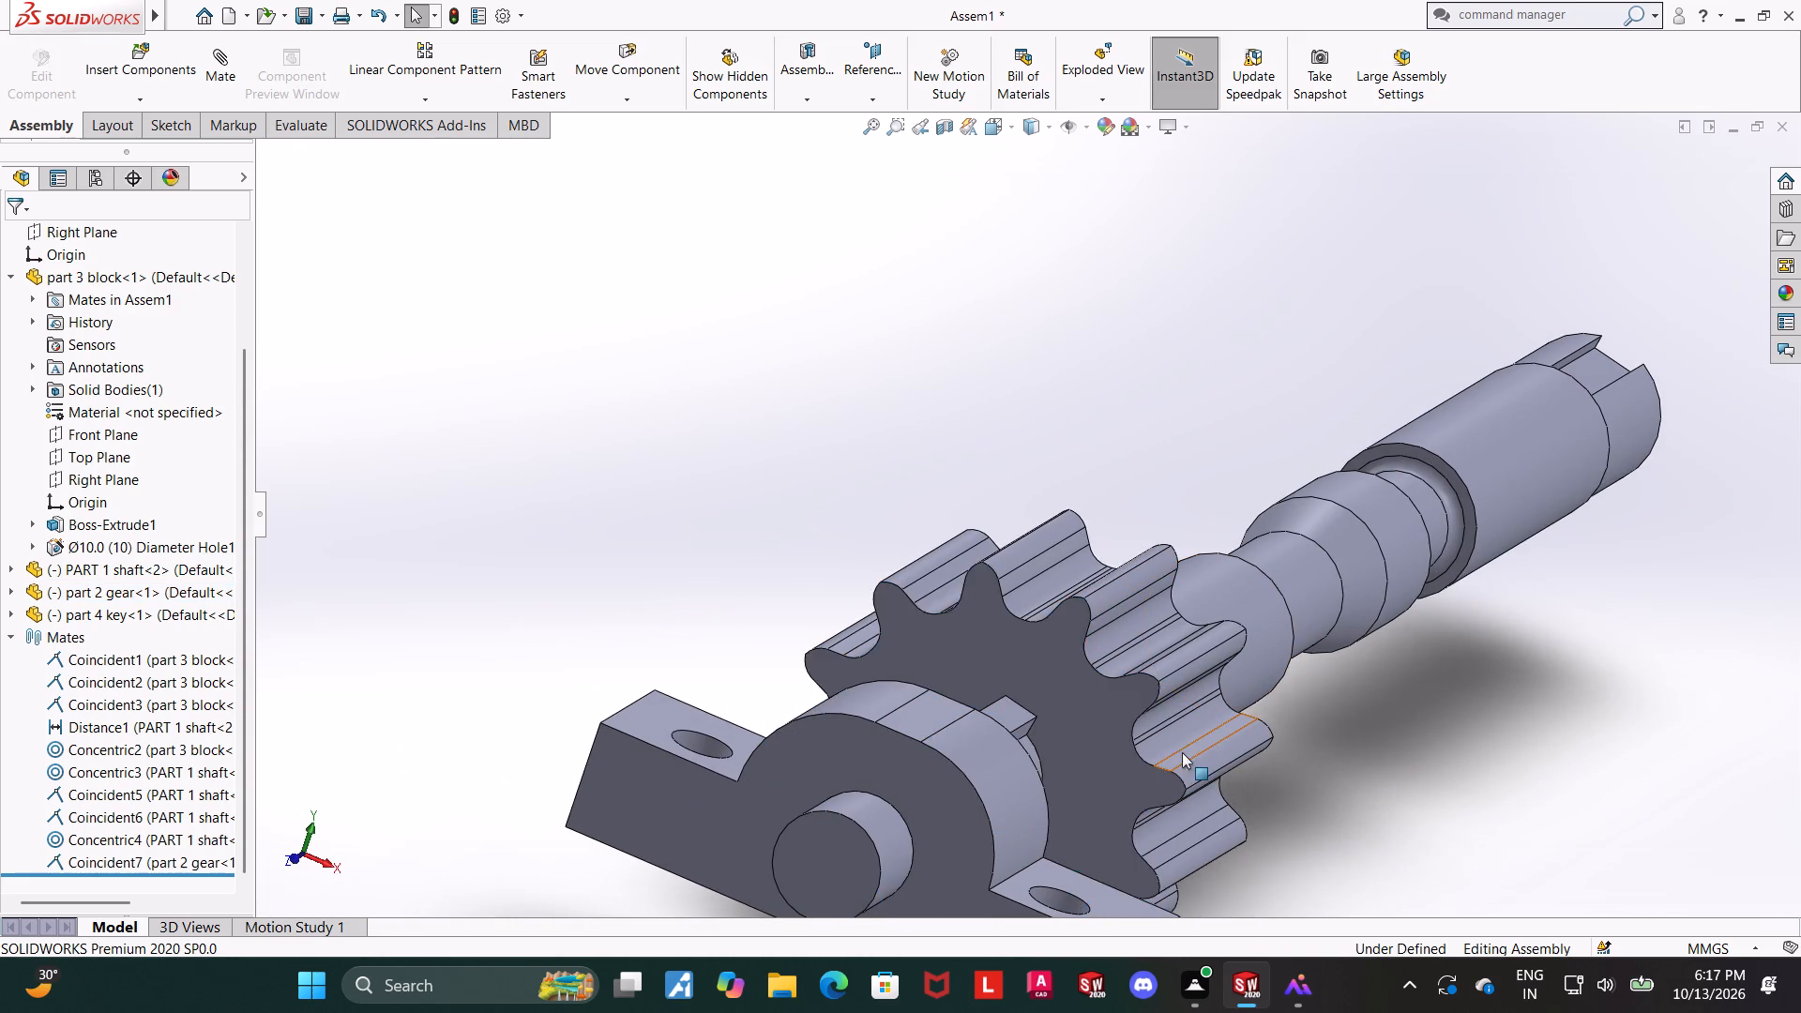
{"action": "scroll", "coordinate": [1065, 720], "scroll_direction": "down", "scroll_amount": 4}
Slide the gear along the shaft over the key until it sits close to the bearing block.
{"action": "left_click_drag", "start_coordinate": [1070, 695], "coordinate": [1011, 552]}
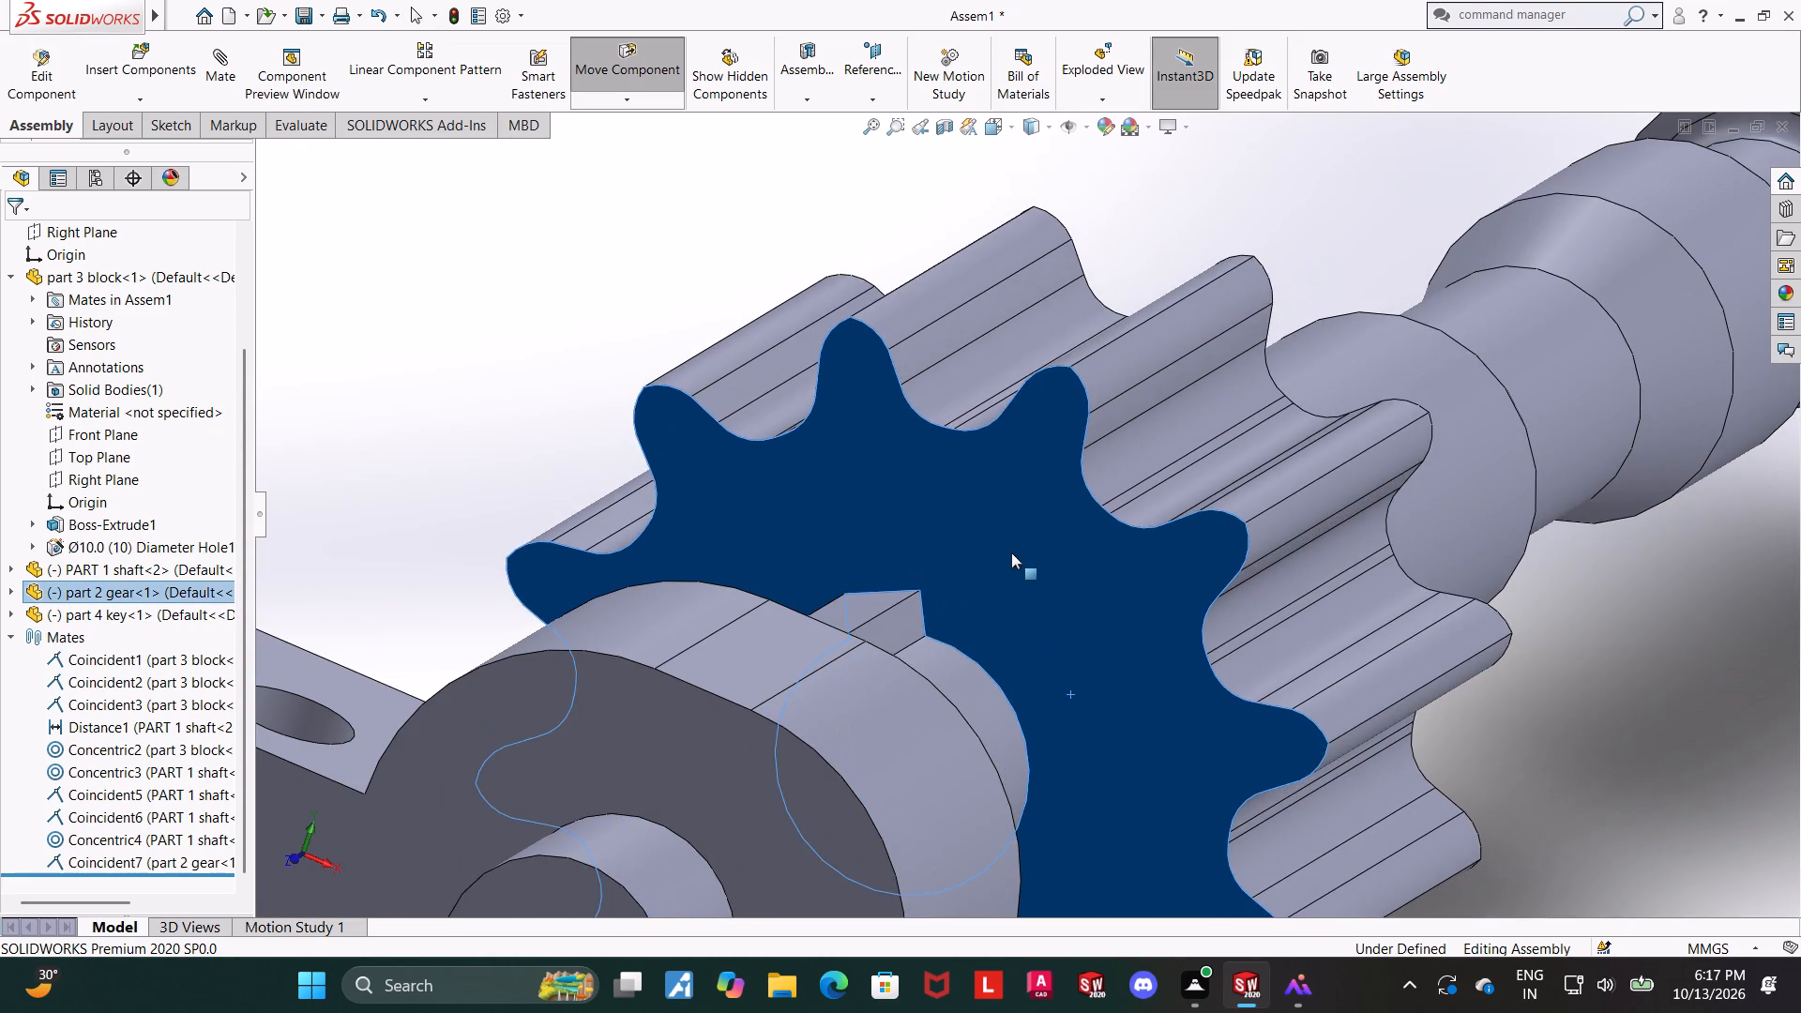
{"action": "left_click_drag", "start_coordinate": [1011, 552], "coordinate": [943, 568]}
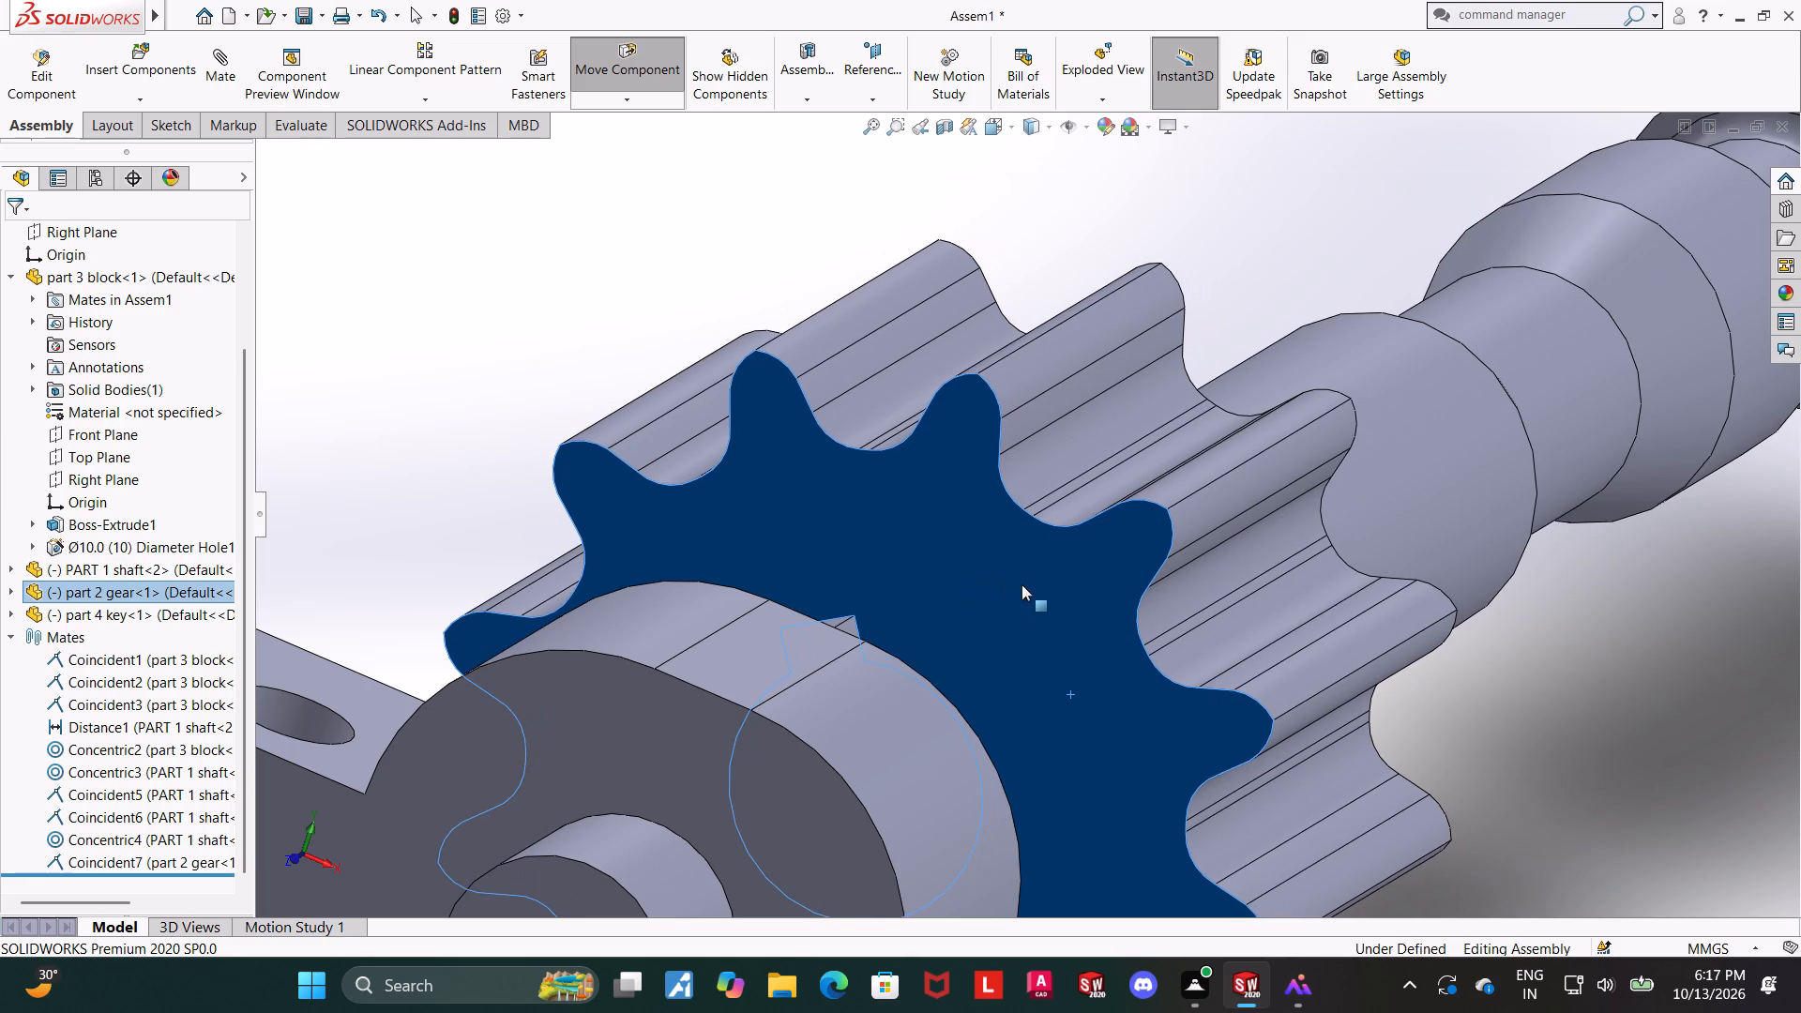
{"action": "scroll", "coordinate": [1190, 594], "scroll_direction": "up", "scroll_amount": 2}
{"action": "left_click", "coordinate": [1267, 612]}
{"action": "left_click_drag", "start_coordinate": [1261, 610], "coordinate": [1166, 616]}
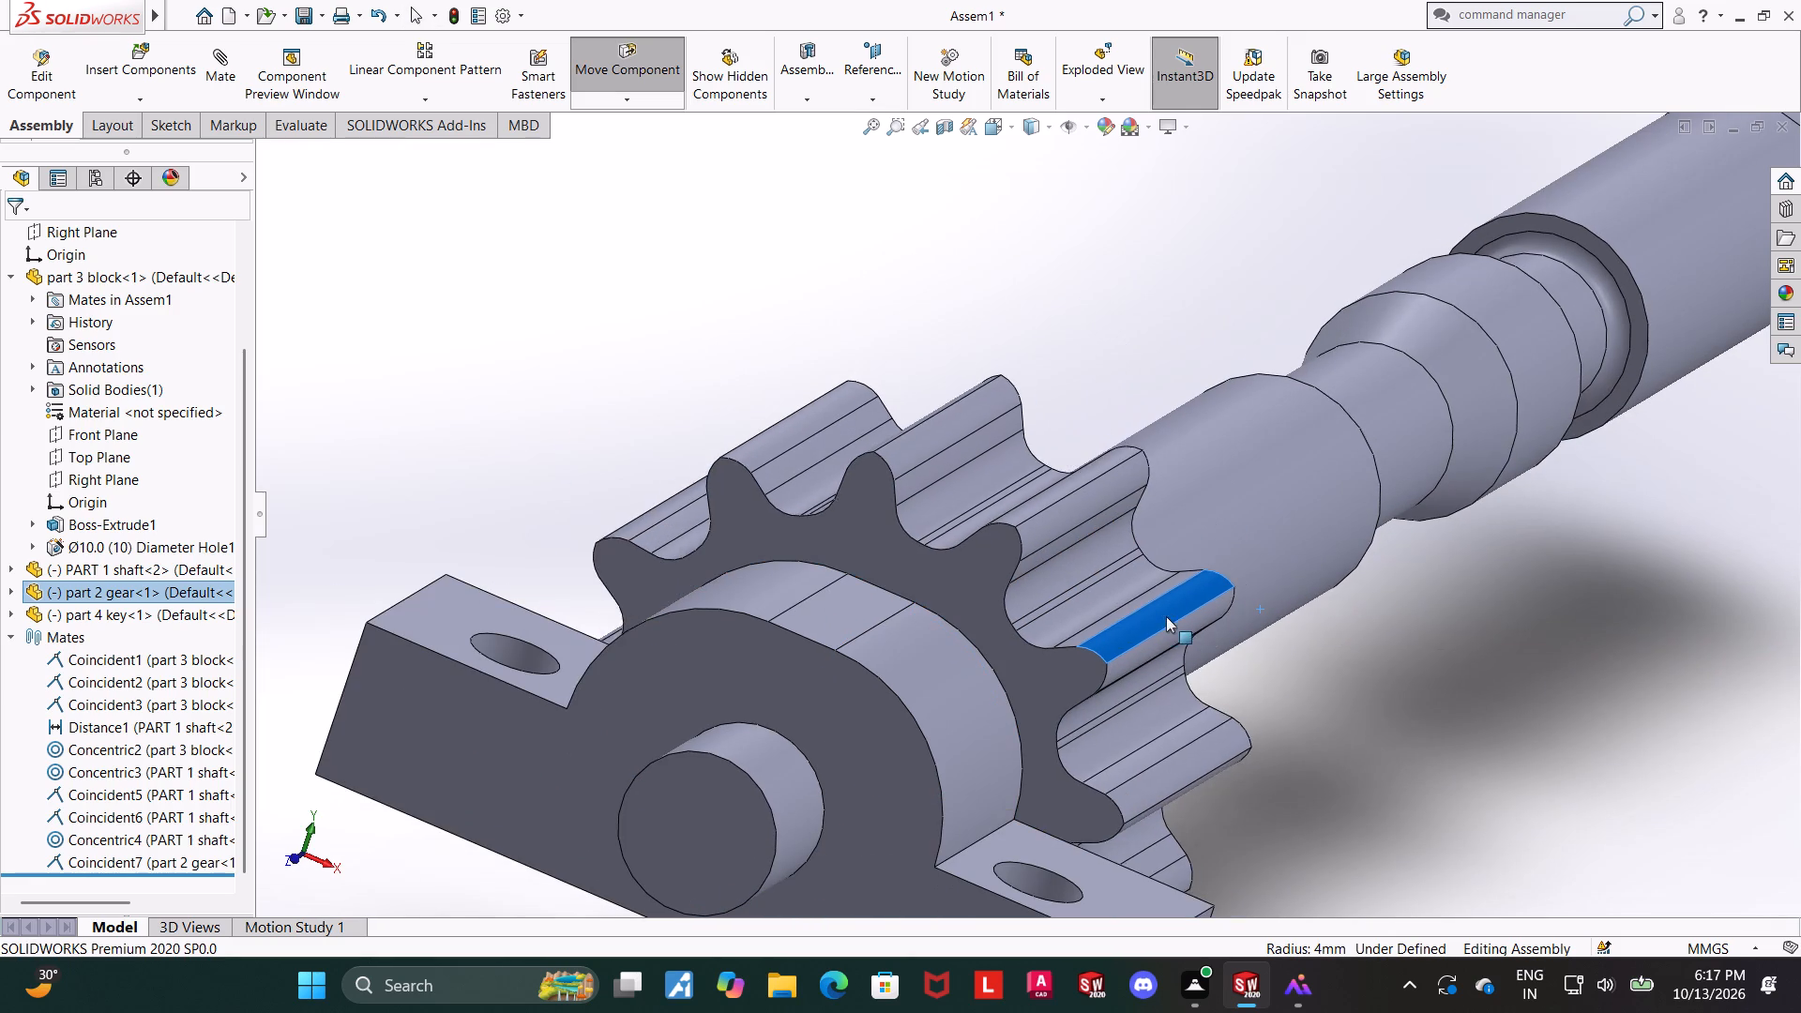
{"action": "left_click_drag", "start_coordinate": [1166, 616], "coordinate": [1098, 644]}
{"action": "left_click", "coordinate": [1397, 707]}
{"action": "scroll", "coordinate": [1391, 710], "scroll_direction": "up", "scroll_amount": 1}
{"action": "middle_click_drag", "start_coordinate": [1386, 712], "coordinate": [1297, 747]}
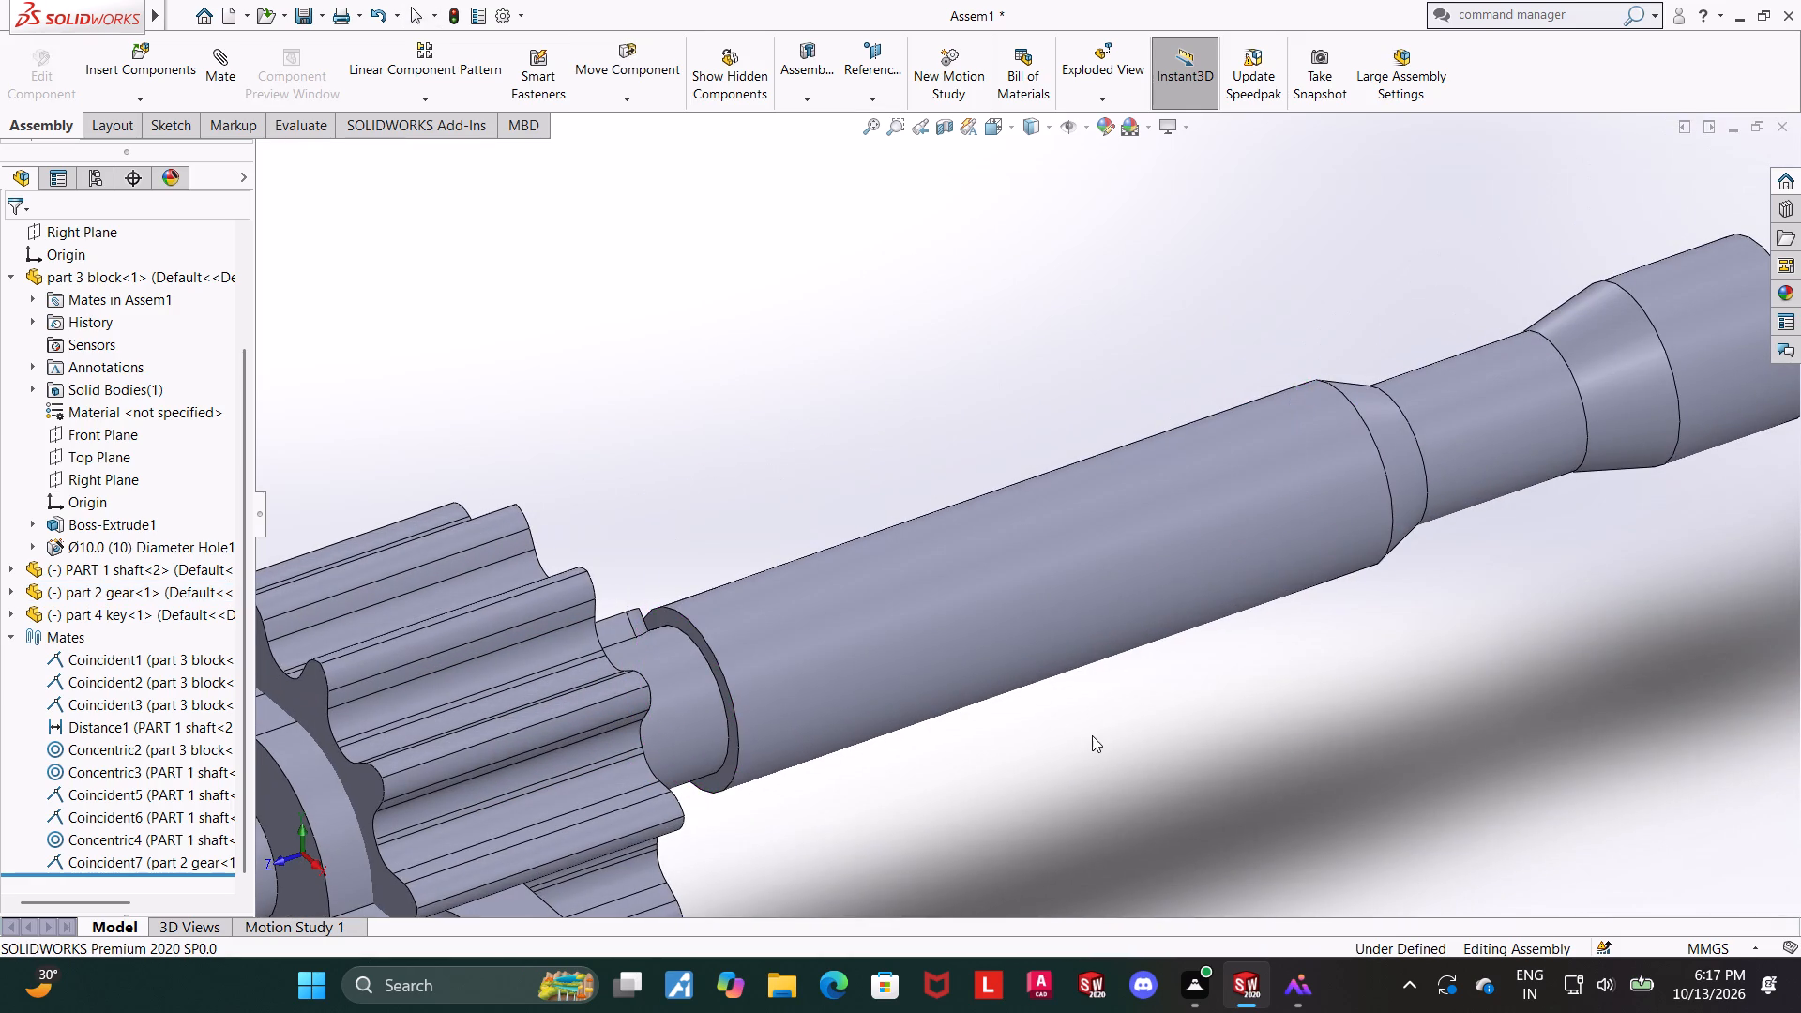
Mate the gear's end face facing away from the bearing block coincident with the shaft's shoulder face.
{"action": "middle_click_drag", "start_coordinate": [1083, 751], "coordinate": [1058, 773]}
{"action": "middle_click_drag", "start_coordinate": [882, 796], "coordinate": [852, 815]}
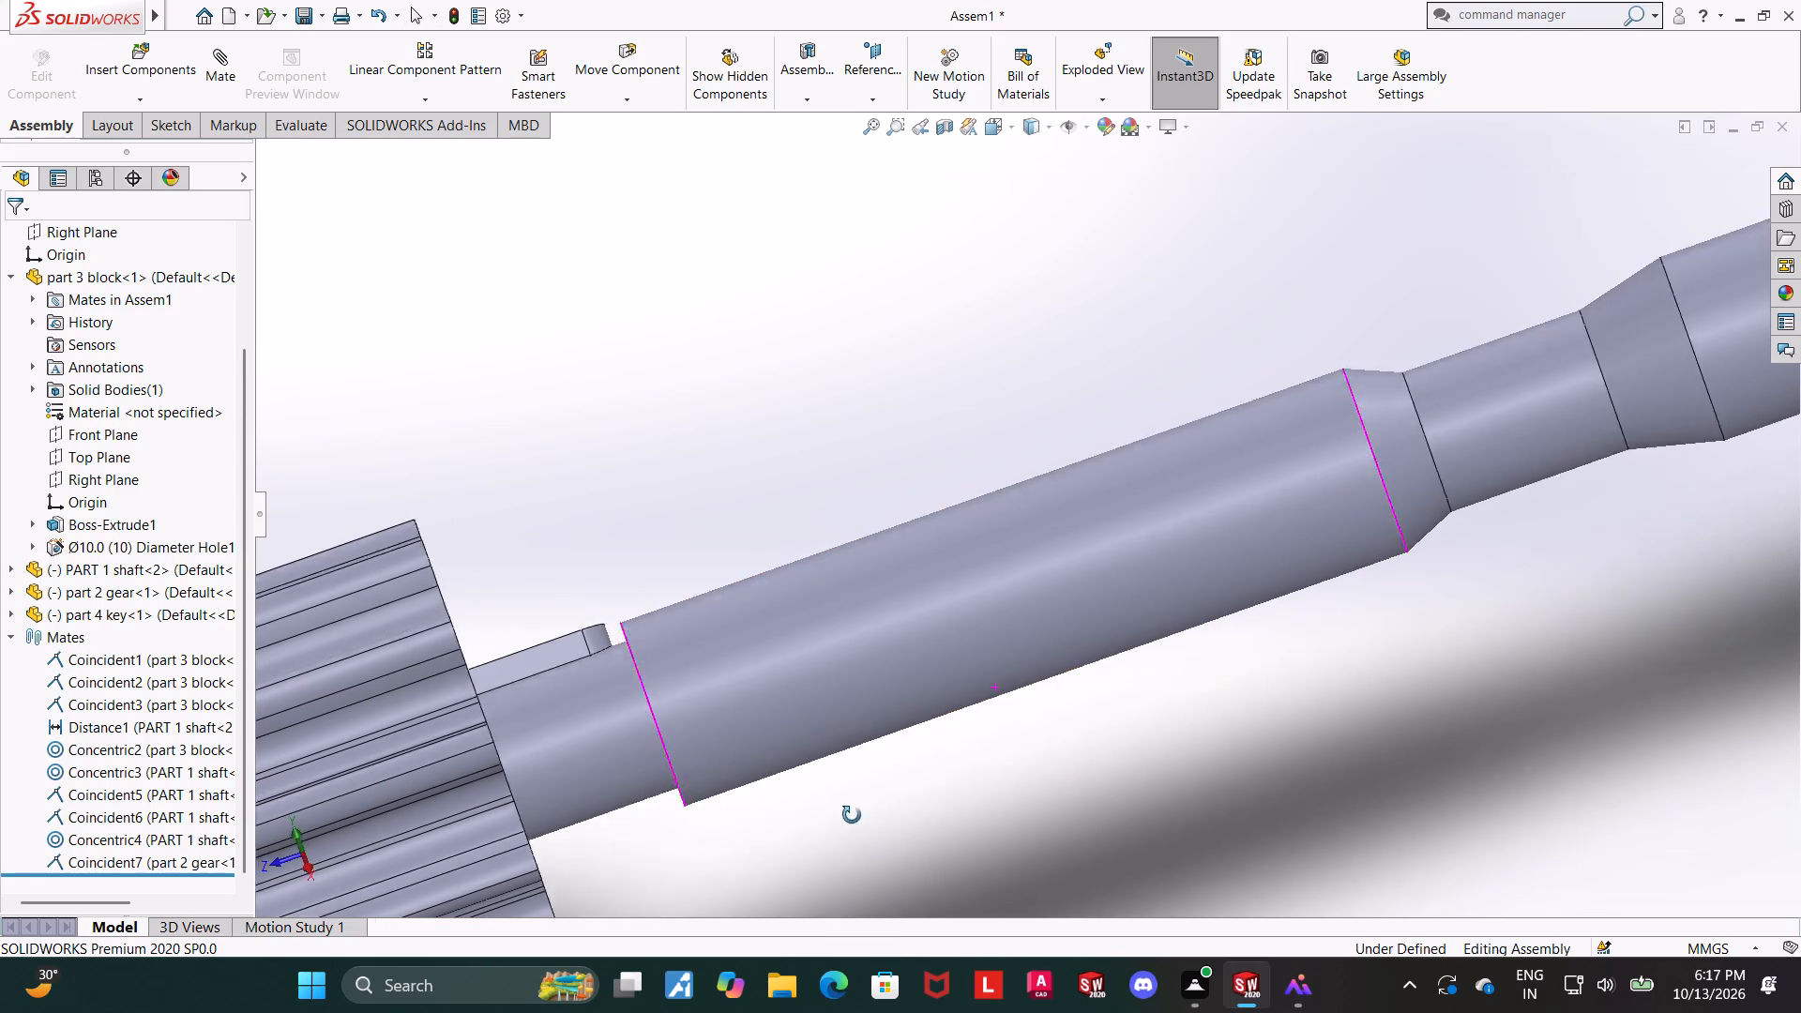
{"action": "middle_click_drag", "start_coordinate": [852, 815], "coordinate": [747, 850]}
{"action": "left_click", "coordinate": [710, 815]}
{"action": "scroll", "coordinate": [805, 789], "scroll_direction": "up", "scroll_amount": 3}
{"action": "middle_click_drag", "start_coordinate": [1100, 717], "coordinate": [1187, 727]}
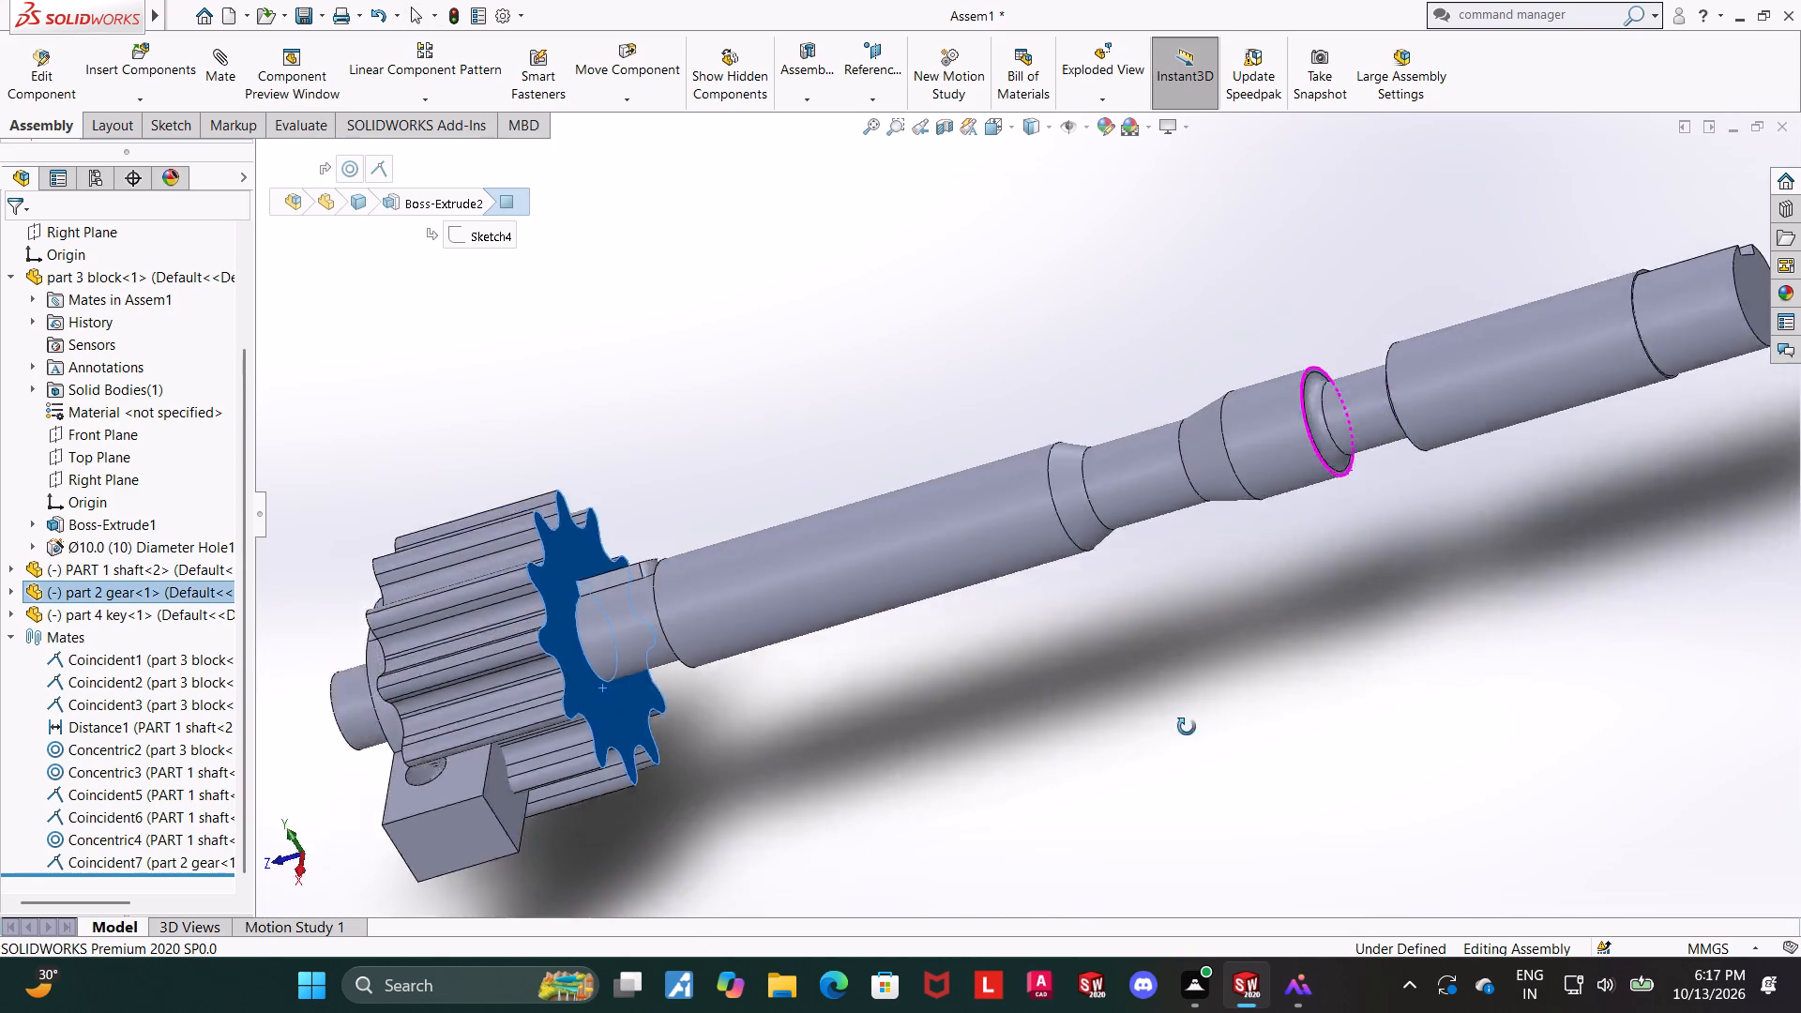
{"action": "middle_click_drag", "start_coordinate": [1187, 727], "coordinate": [1264, 742]}
{"action": "scroll", "coordinate": [645, 615], "scroll_direction": "down", "scroll_amount": 5}
{"action": "left_click", "coordinate": [885, 661], "text": "ctrl"}
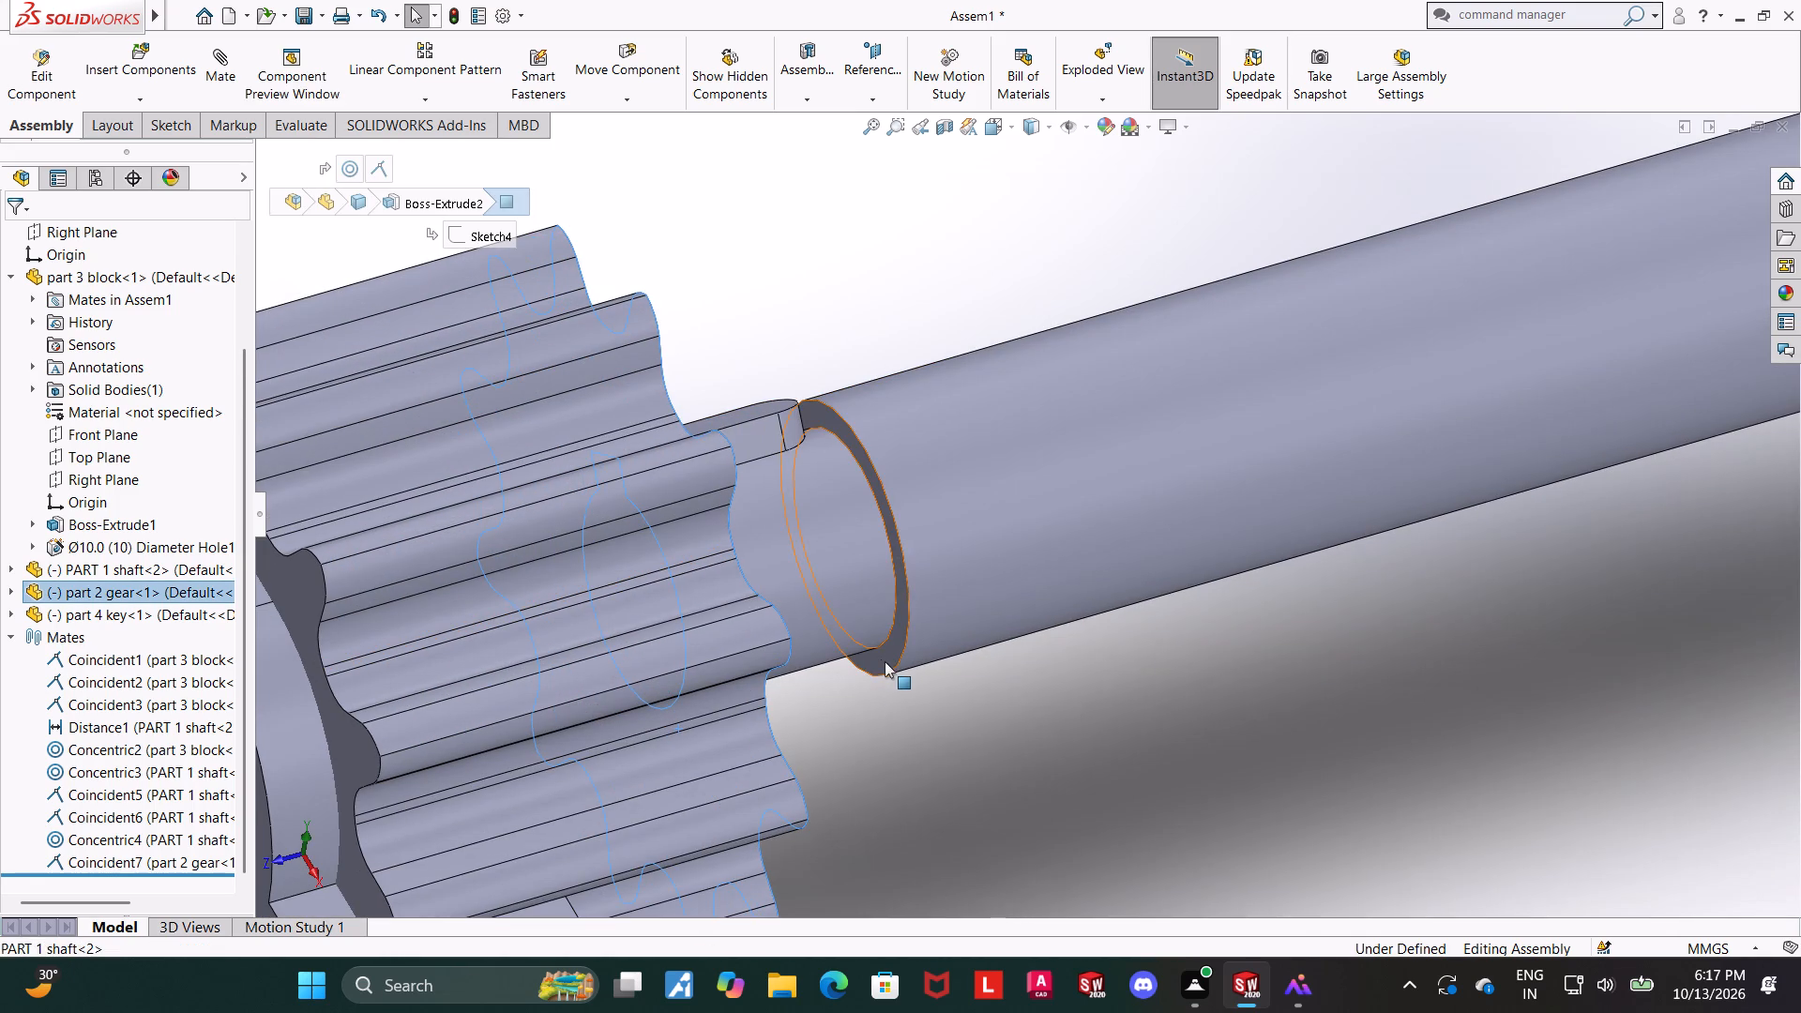
{"action": "left_click", "coordinate": [216, 73]}
{"action": "left_click", "coordinate": [18, 245]}
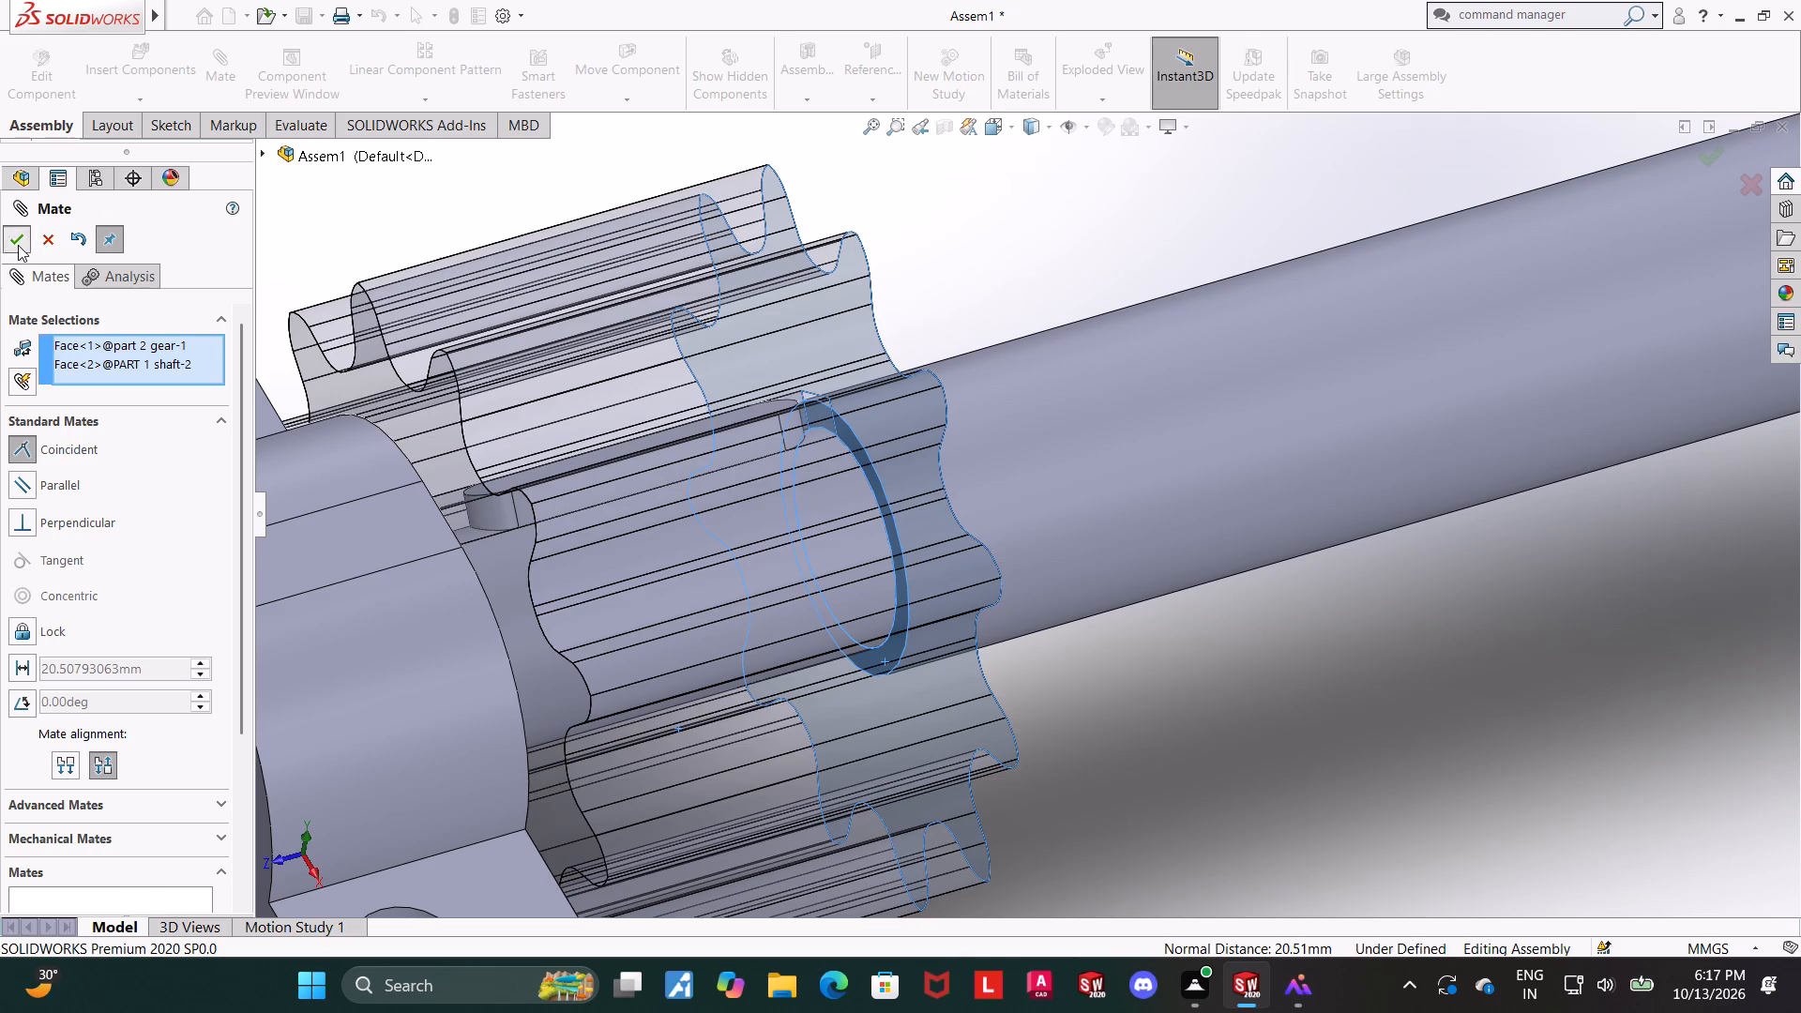
Show the whole assembly in the isometric view and finish mating.
{"action": "scroll", "coordinate": [1279, 454], "scroll_direction": "up", "scroll_amount": 6}
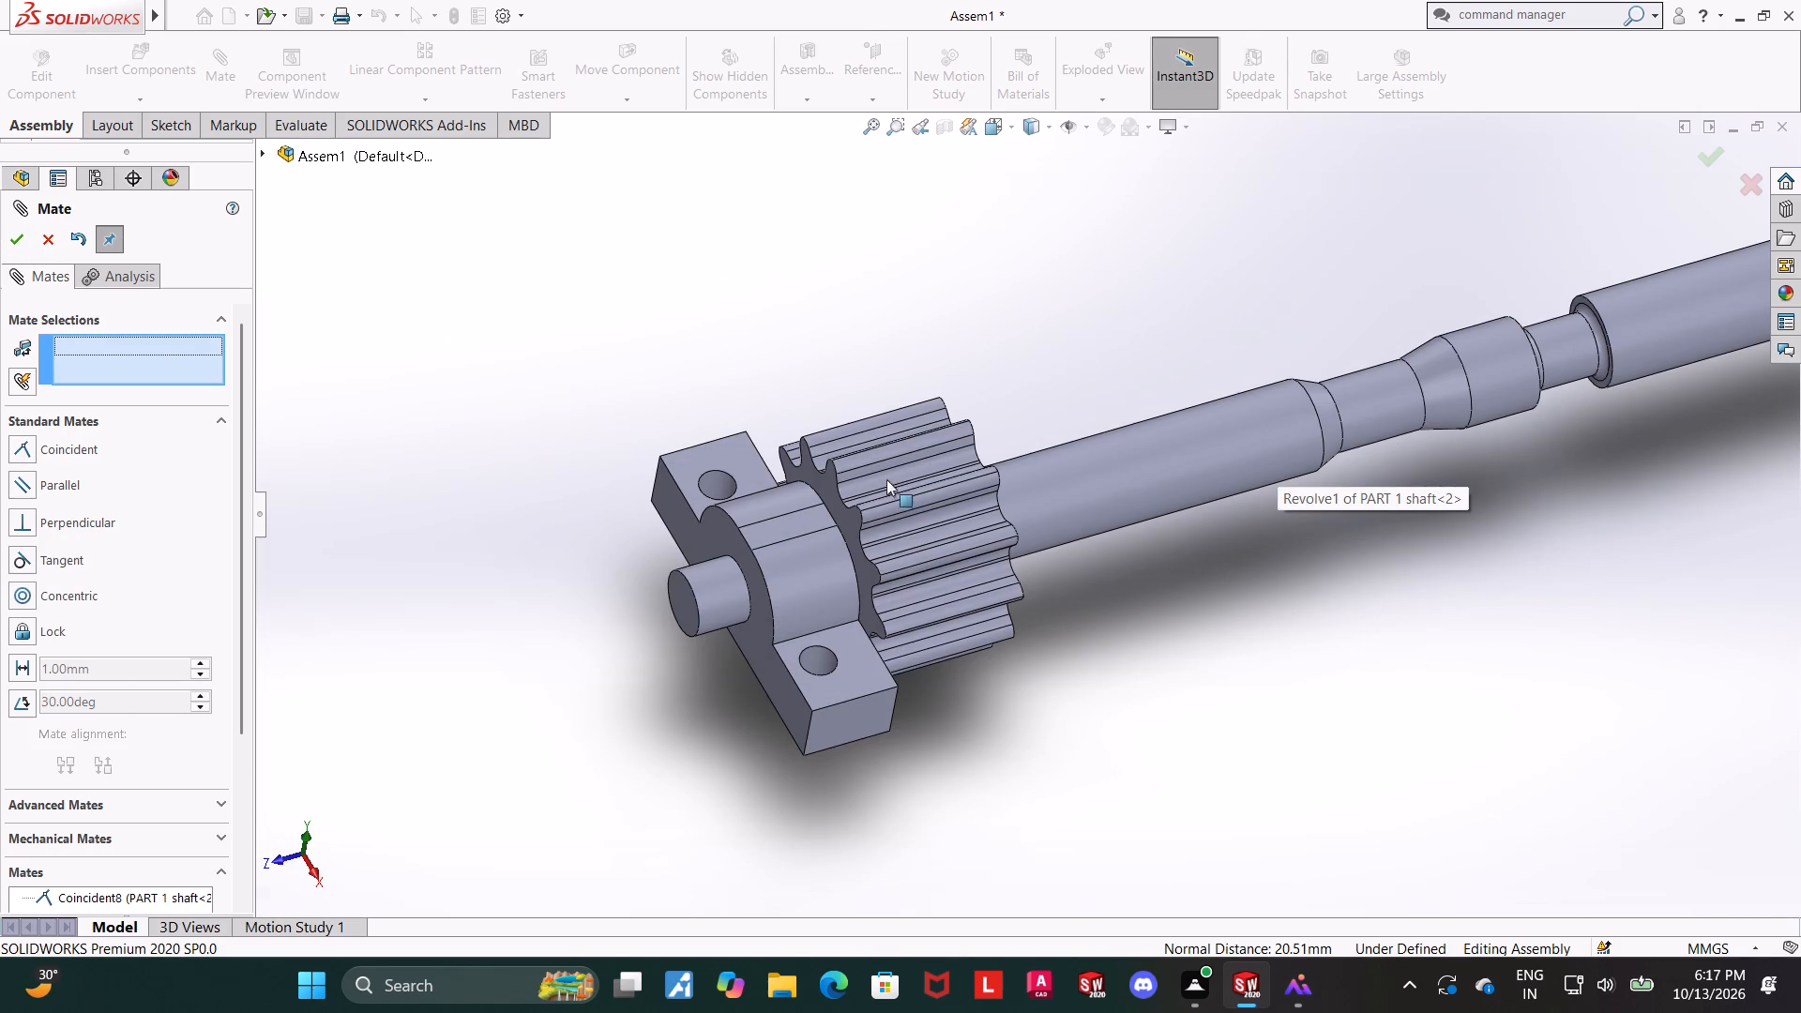
{"action": "left_click_drag", "start_coordinate": [891, 465], "coordinate": [926, 764]}
{"action": "left_click", "coordinate": [1133, 724]}
{"action": "middle_click_drag", "start_coordinate": [1177, 649], "coordinate": [1207, 528]}
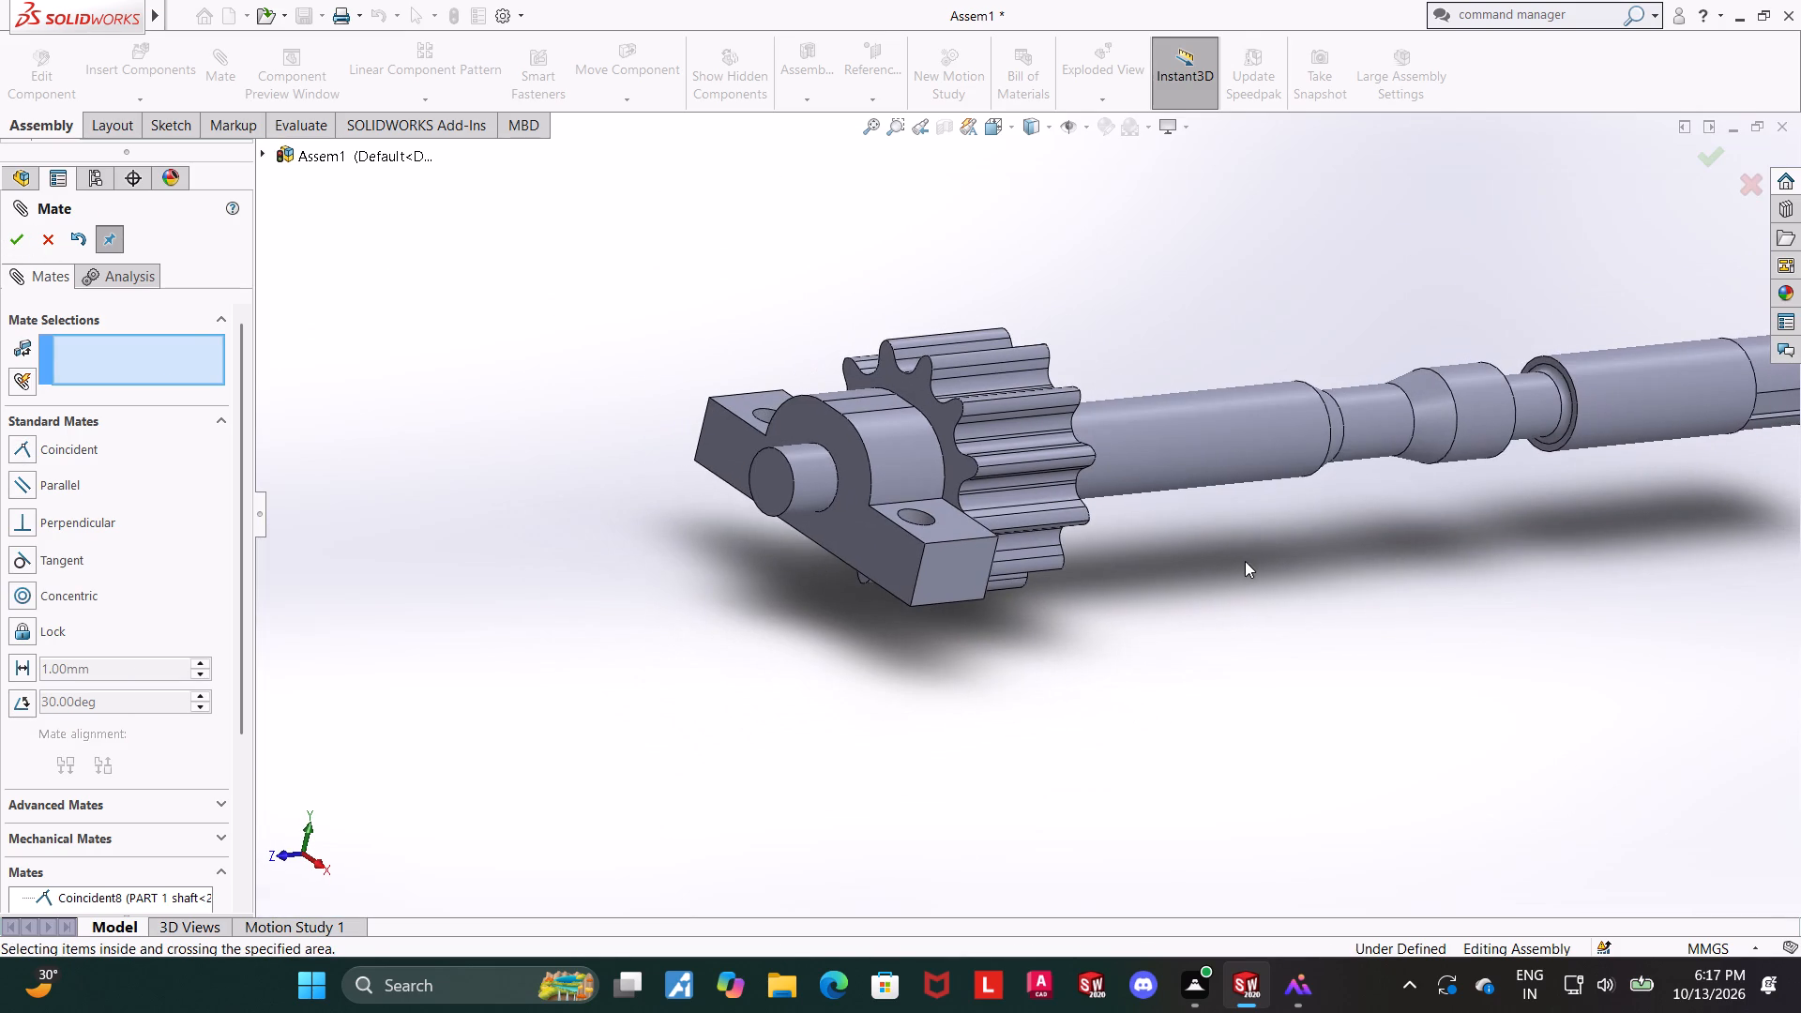
{"action": "left_click", "coordinate": [999, 132]}
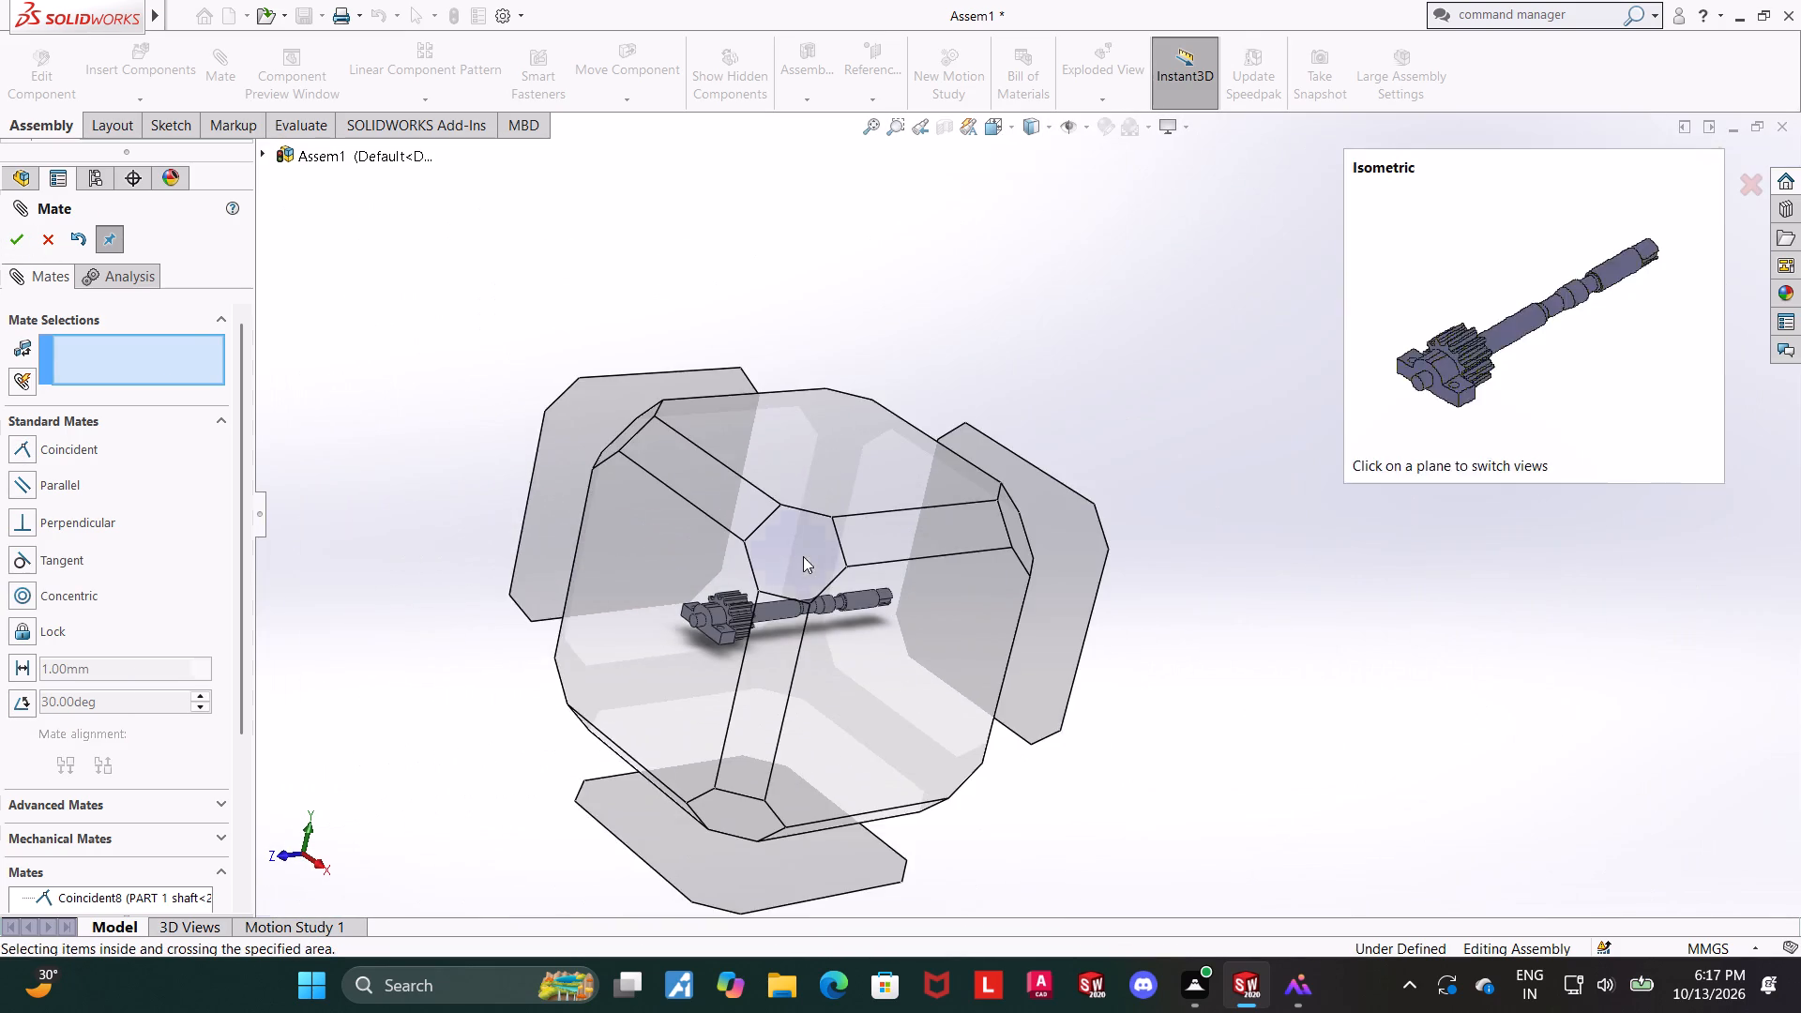
{"action": "left_click", "coordinate": [802, 556]}
{"action": "scroll", "coordinate": [1269, 502], "scroll_direction": "down", "scroll_amount": 1}
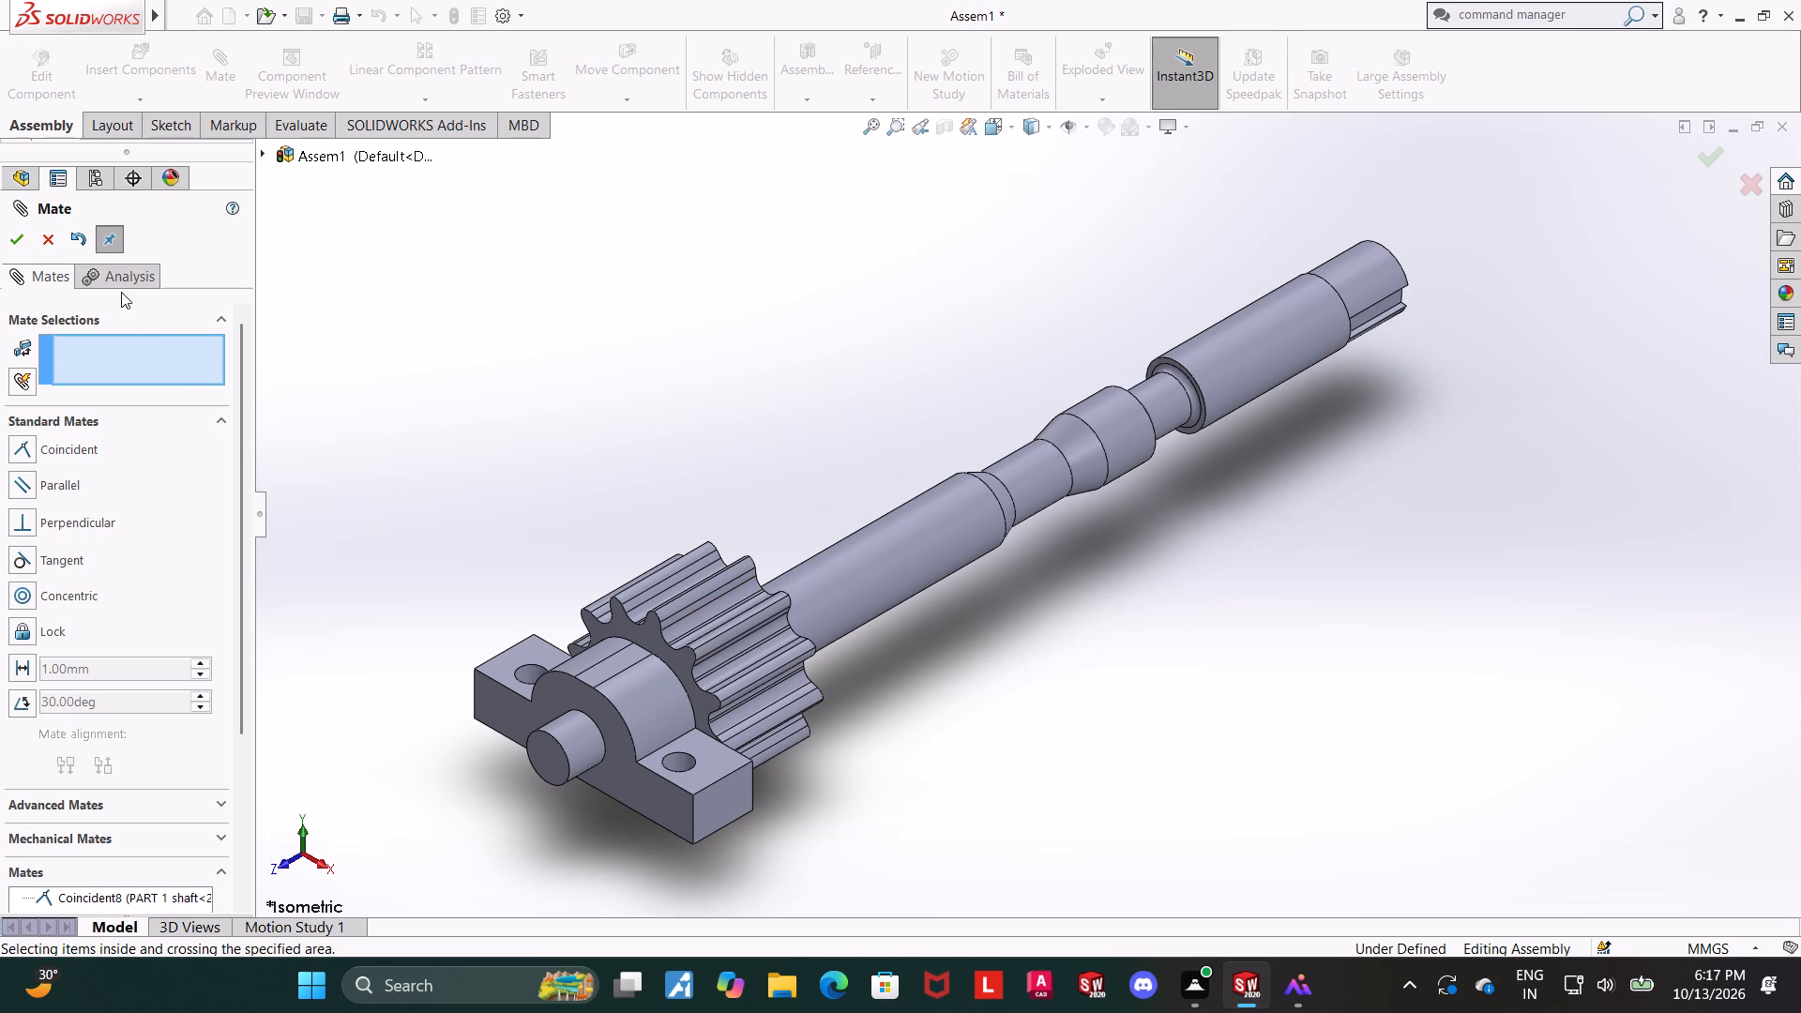
{"action": "left_click", "coordinate": [15, 246]}
{"action": "scroll", "coordinate": [719, 590], "scroll_direction": "up", "scroll_amount": 2}
{"action": "scroll", "coordinate": [830, 680], "scroll_direction": "down", "scroll_amount": 1}
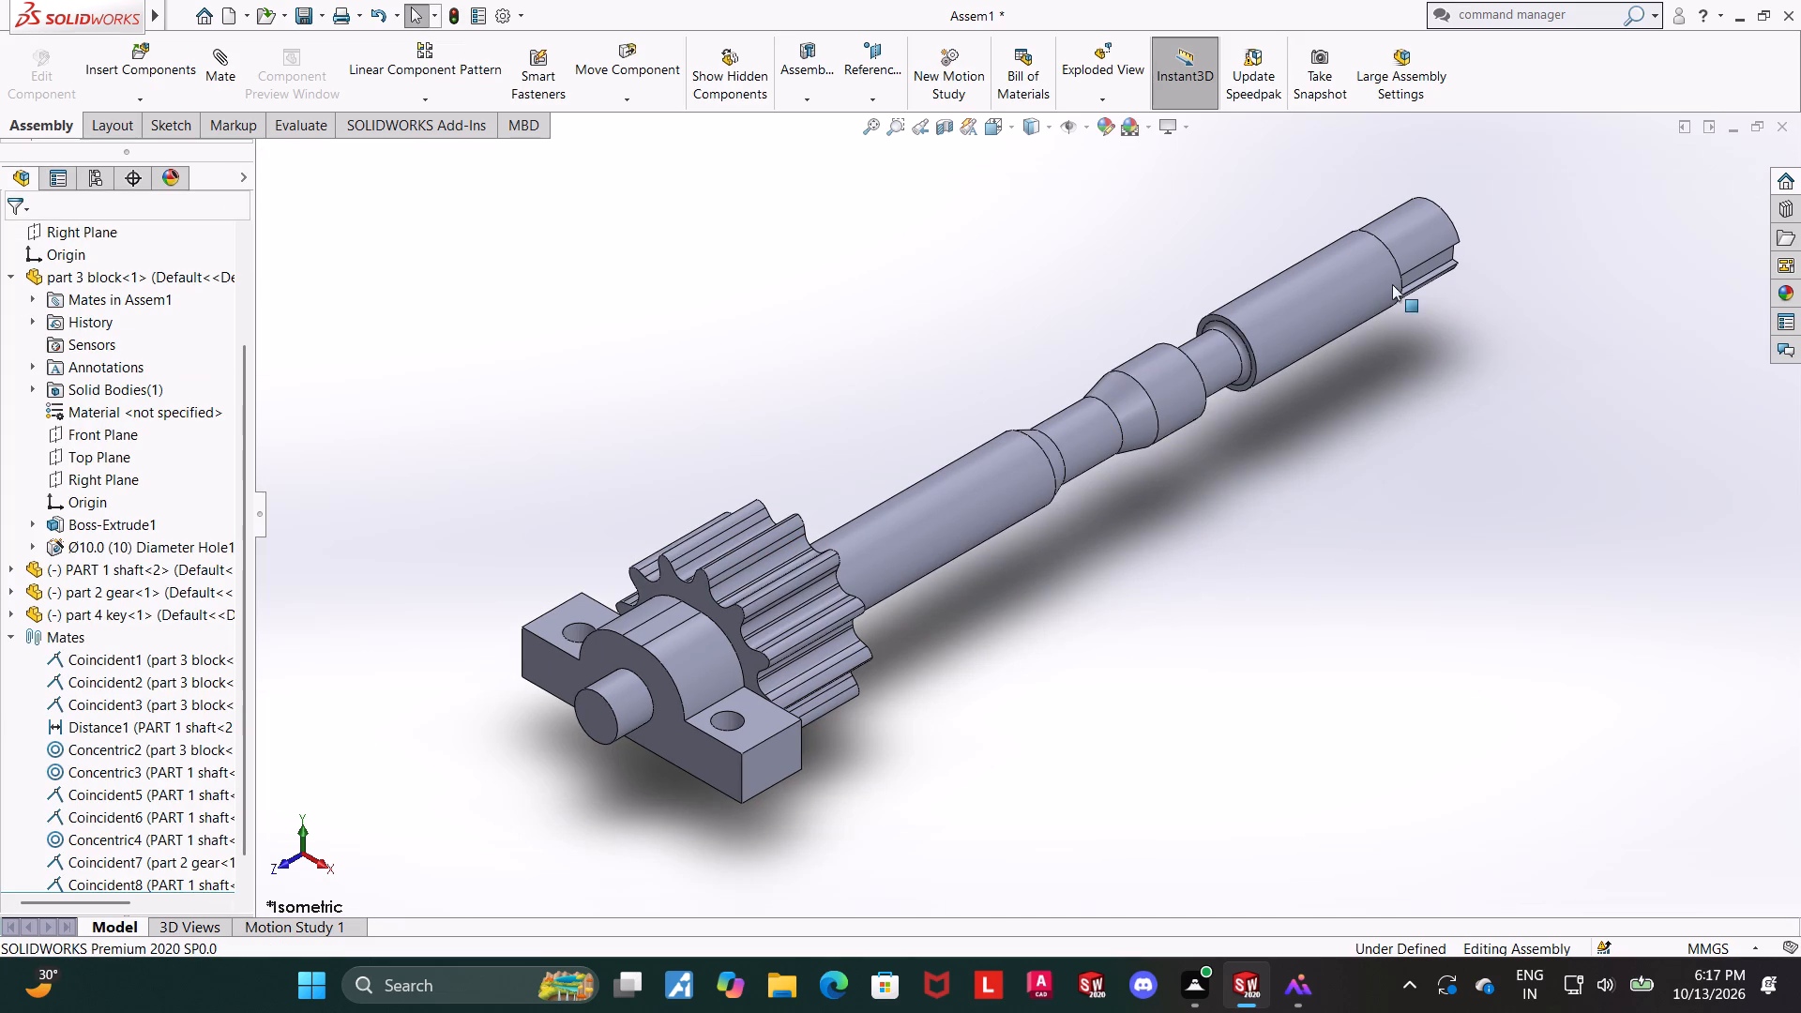
Rotate the shaft and the gear back and forth to check that they turn together in the bearing block.
{"action": "left_click_drag", "start_coordinate": [1403, 256], "coordinate": [1382, 184]}
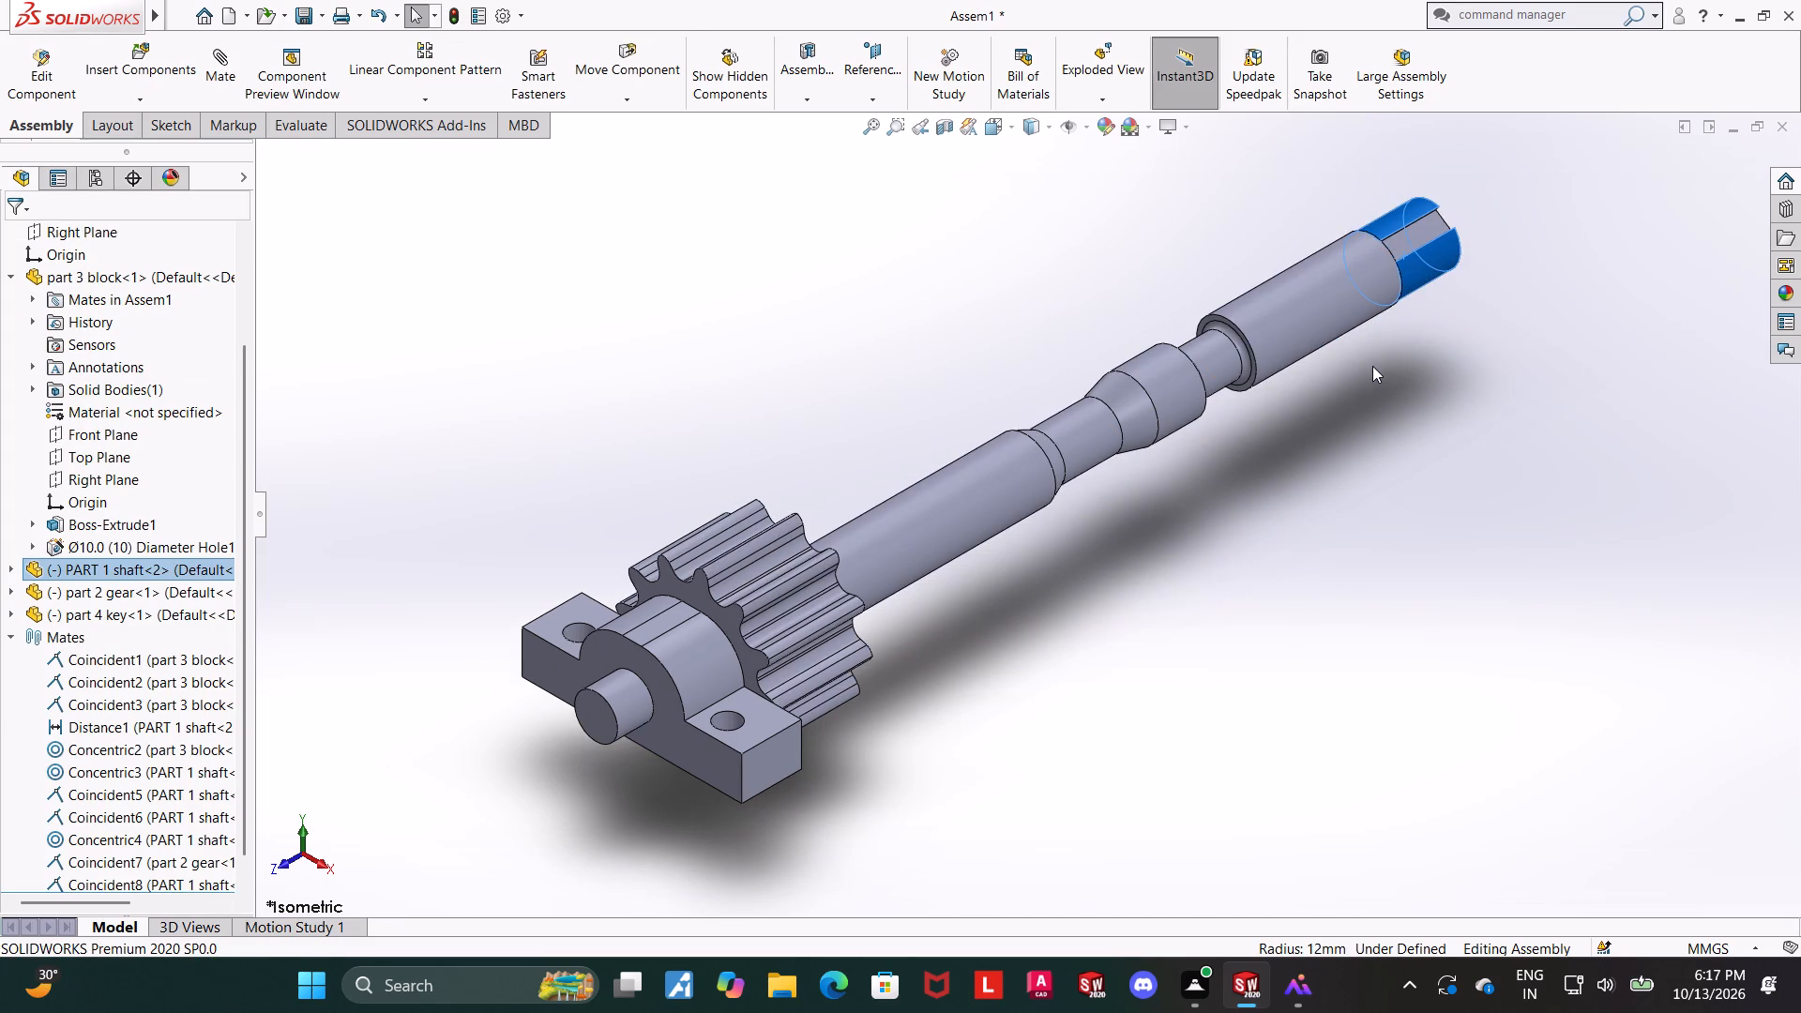
{"action": "left_click_drag", "start_coordinate": [1279, 339], "coordinate": [1264, 310]}
{"action": "left_click", "coordinate": [1317, 693]}
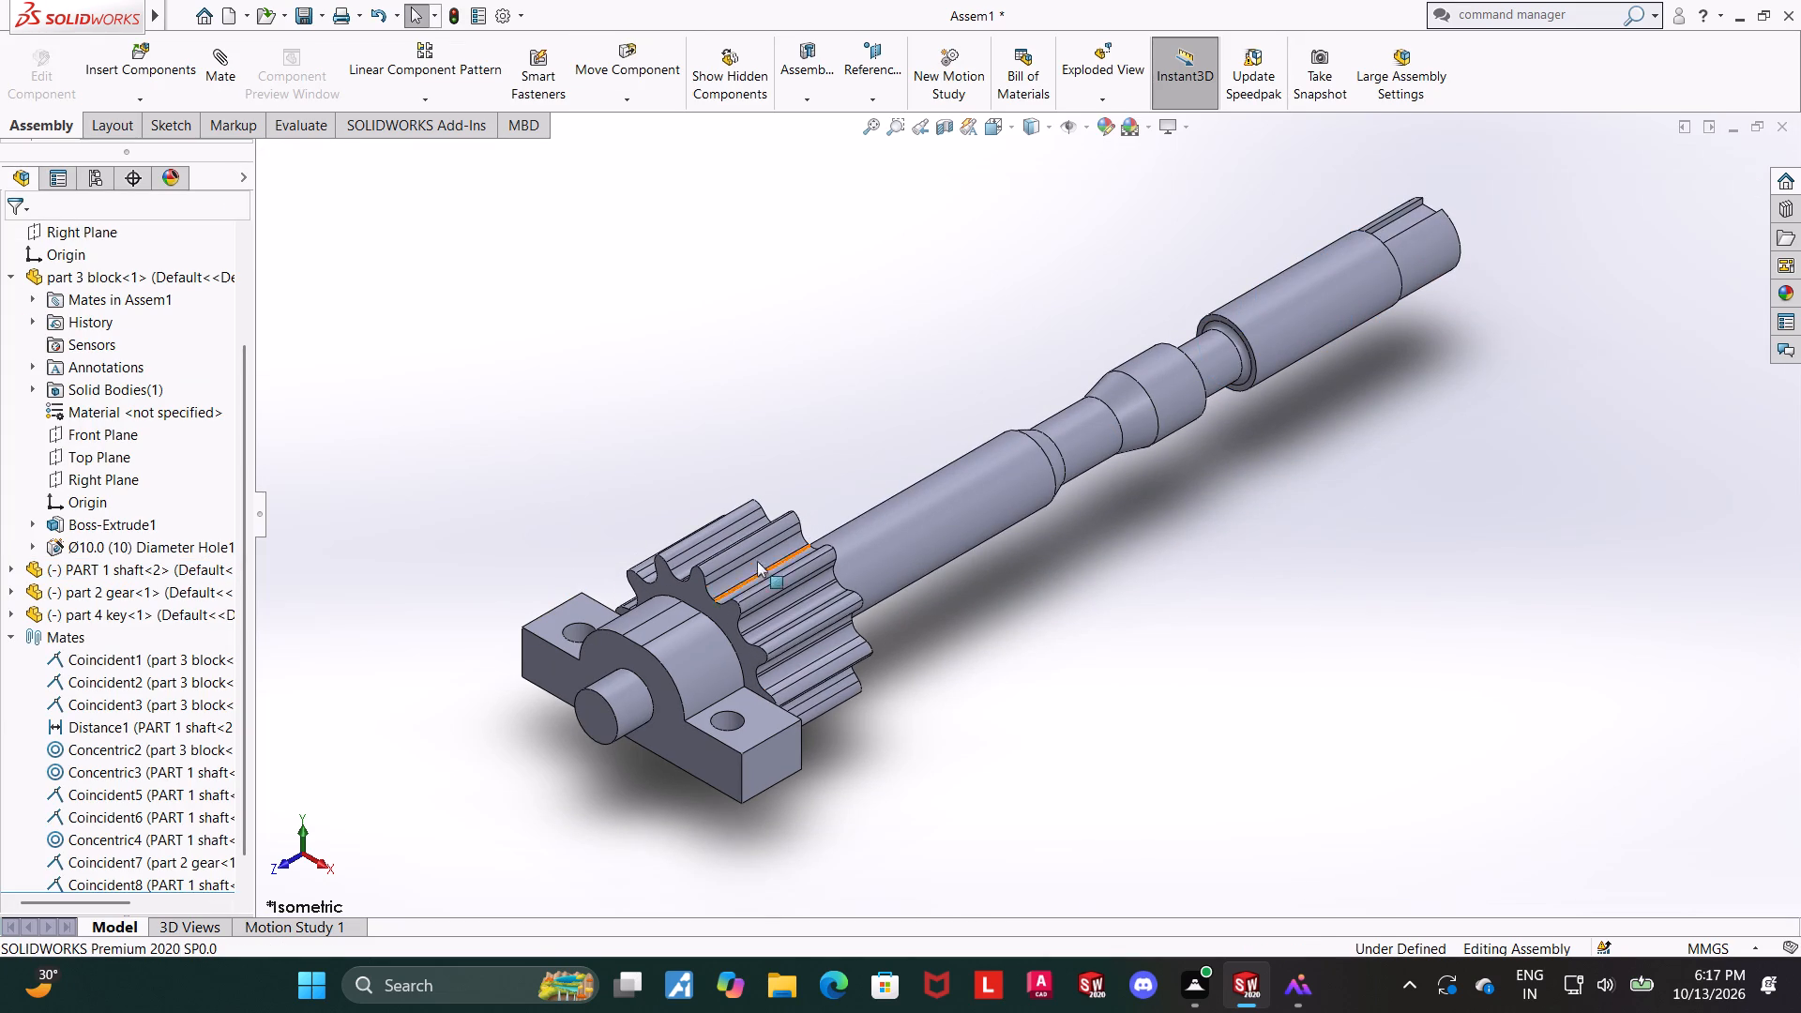
{"action": "left_click_drag", "start_coordinate": [740, 561], "coordinate": [835, 619]}
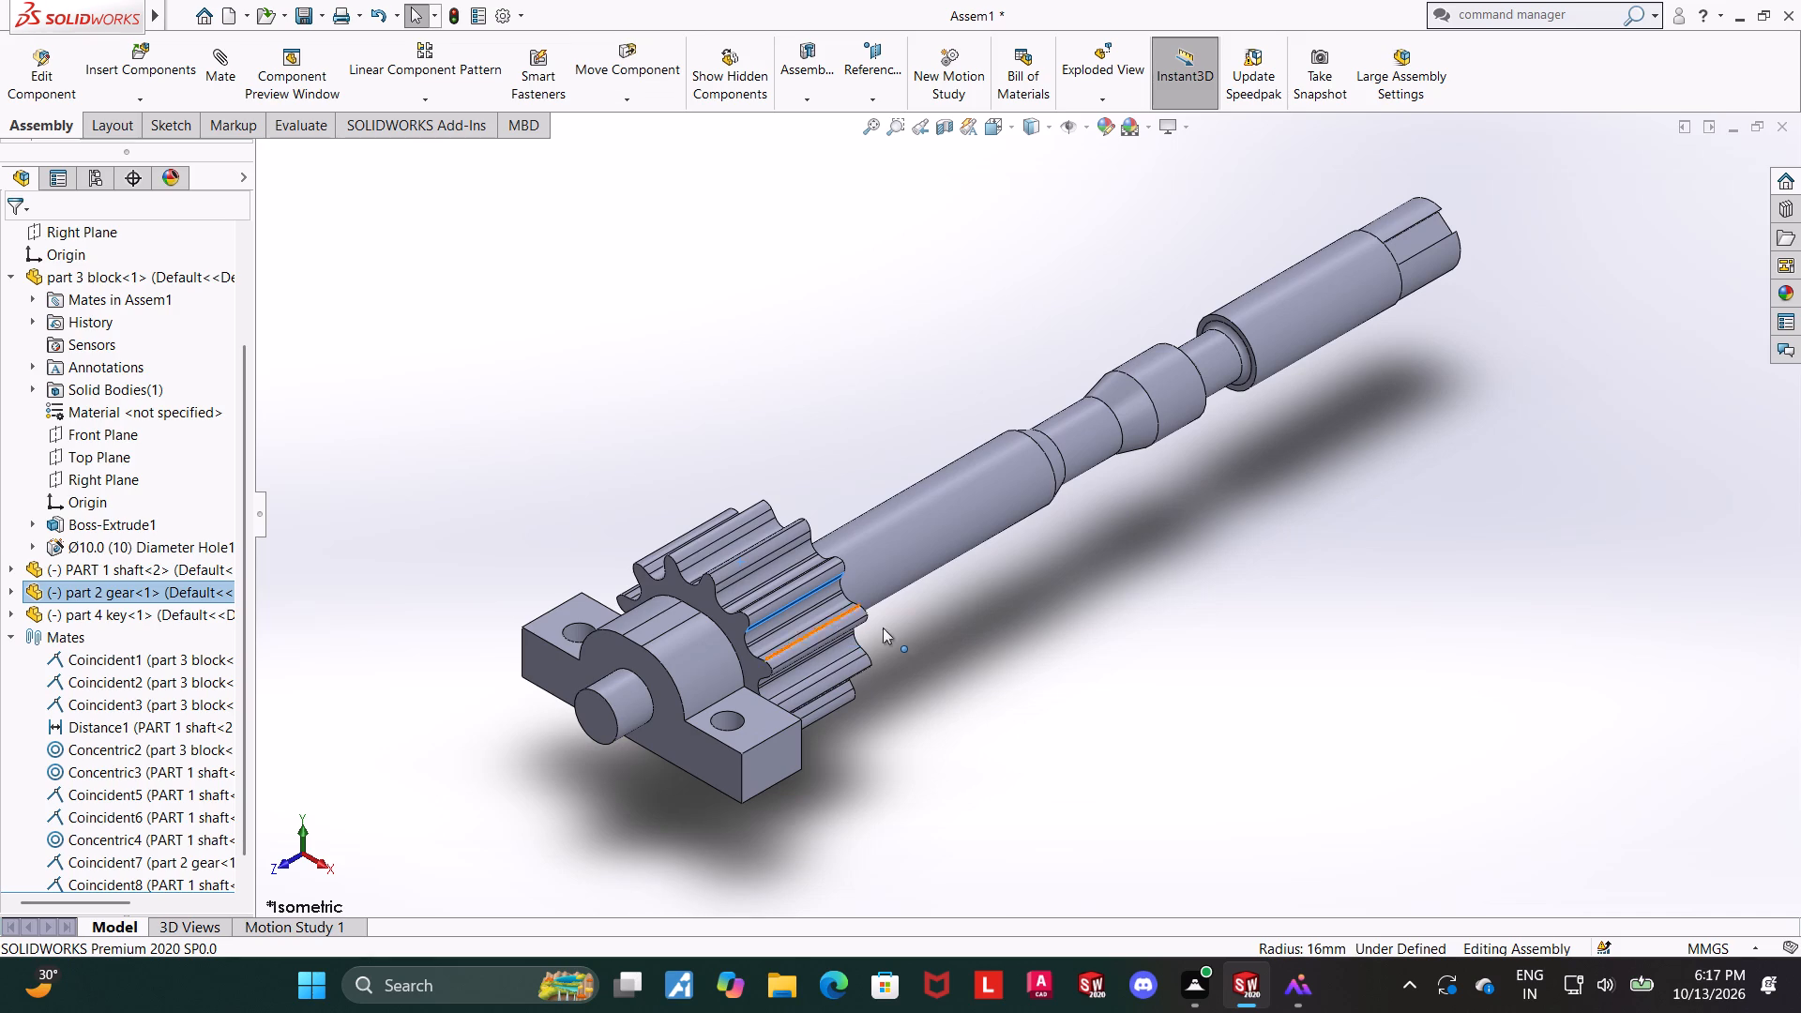
{"action": "scroll", "coordinate": [961, 656], "scroll_direction": "up", "scroll_amount": 1}
{"action": "left_click_drag", "start_coordinate": [811, 554], "coordinate": [819, 507]}
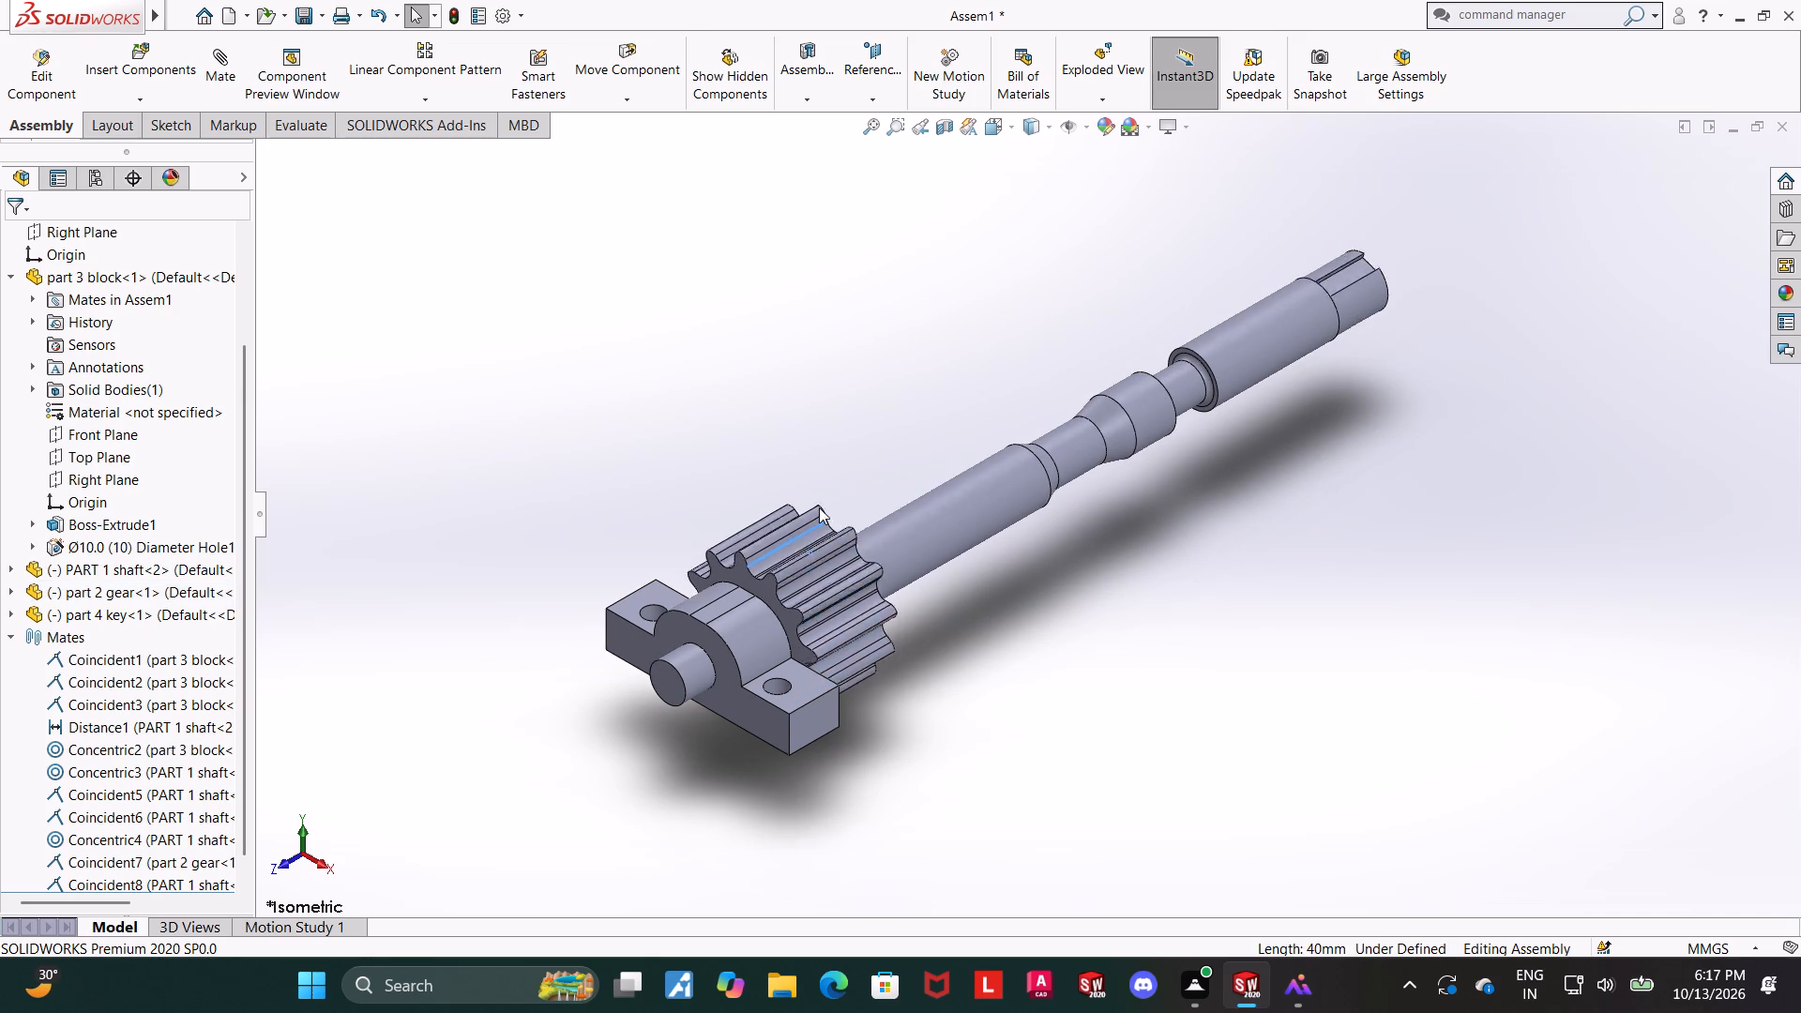
{"action": "left_click_drag", "start_coordinate": [819, 507], "coordinate": [799, 465]}
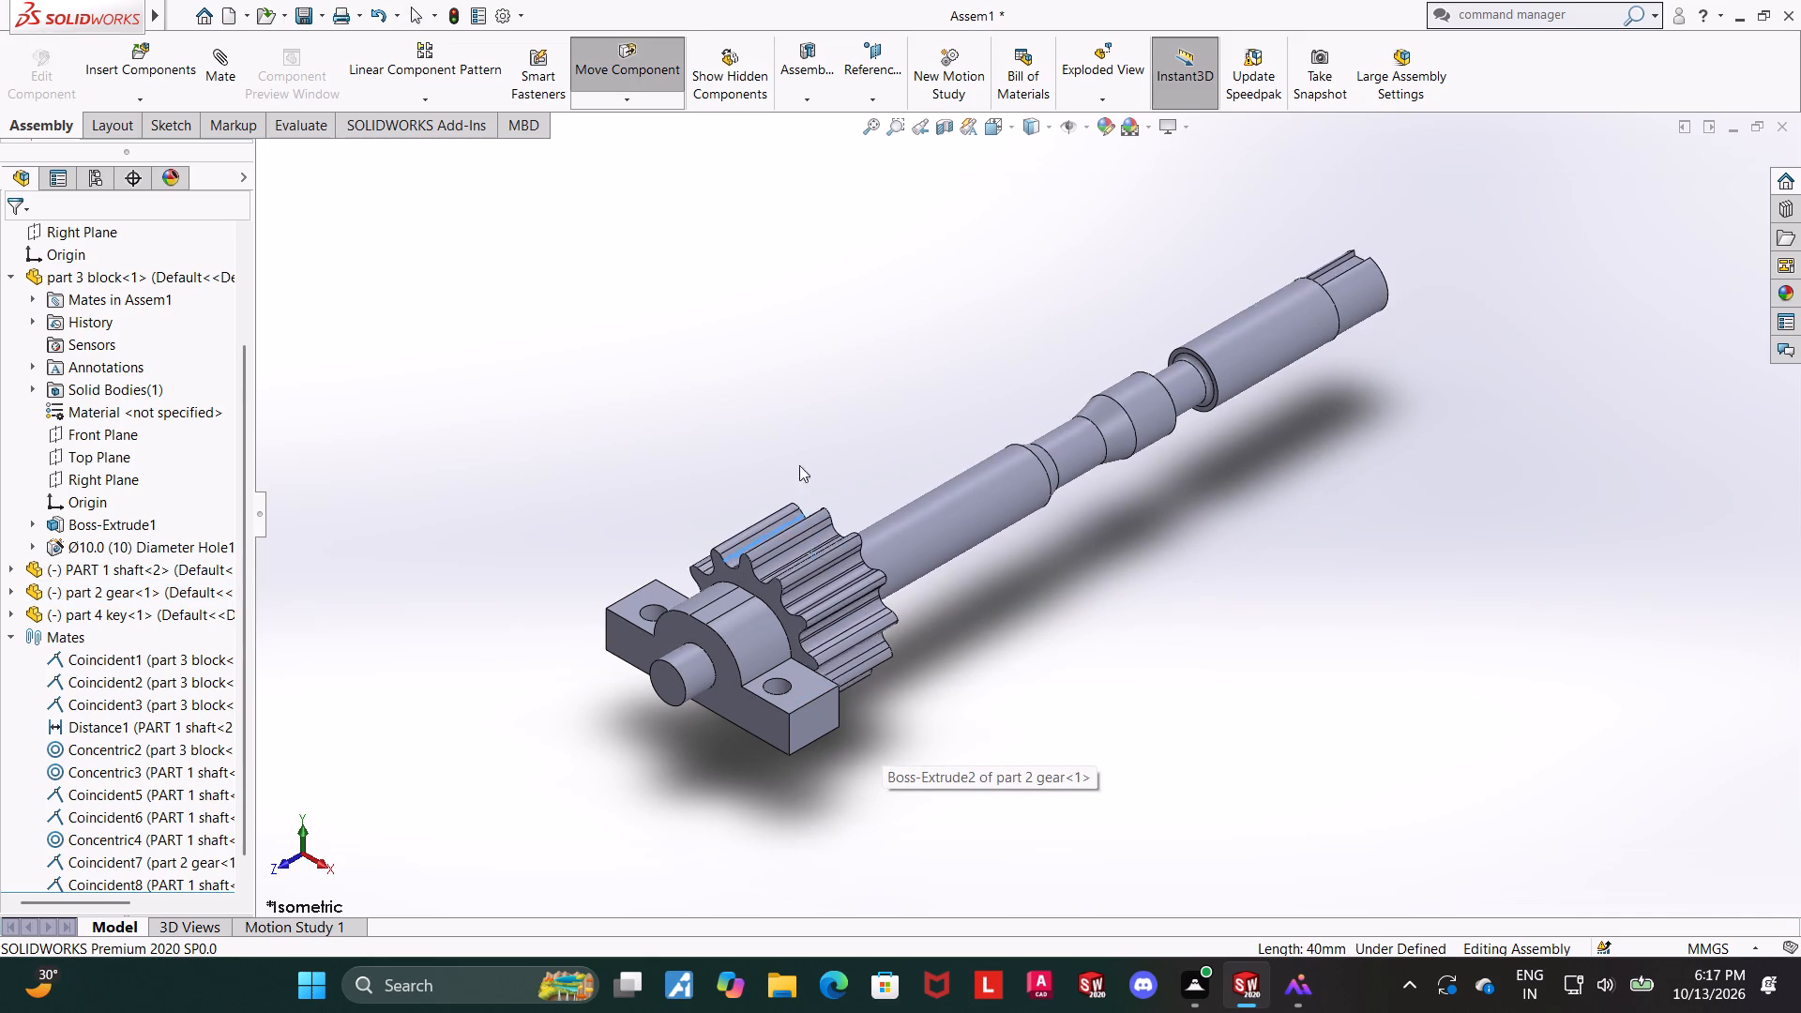
{"action": "left_click_drag", "start_coordinate": [799, 465], "coordinate": [916, 619]}
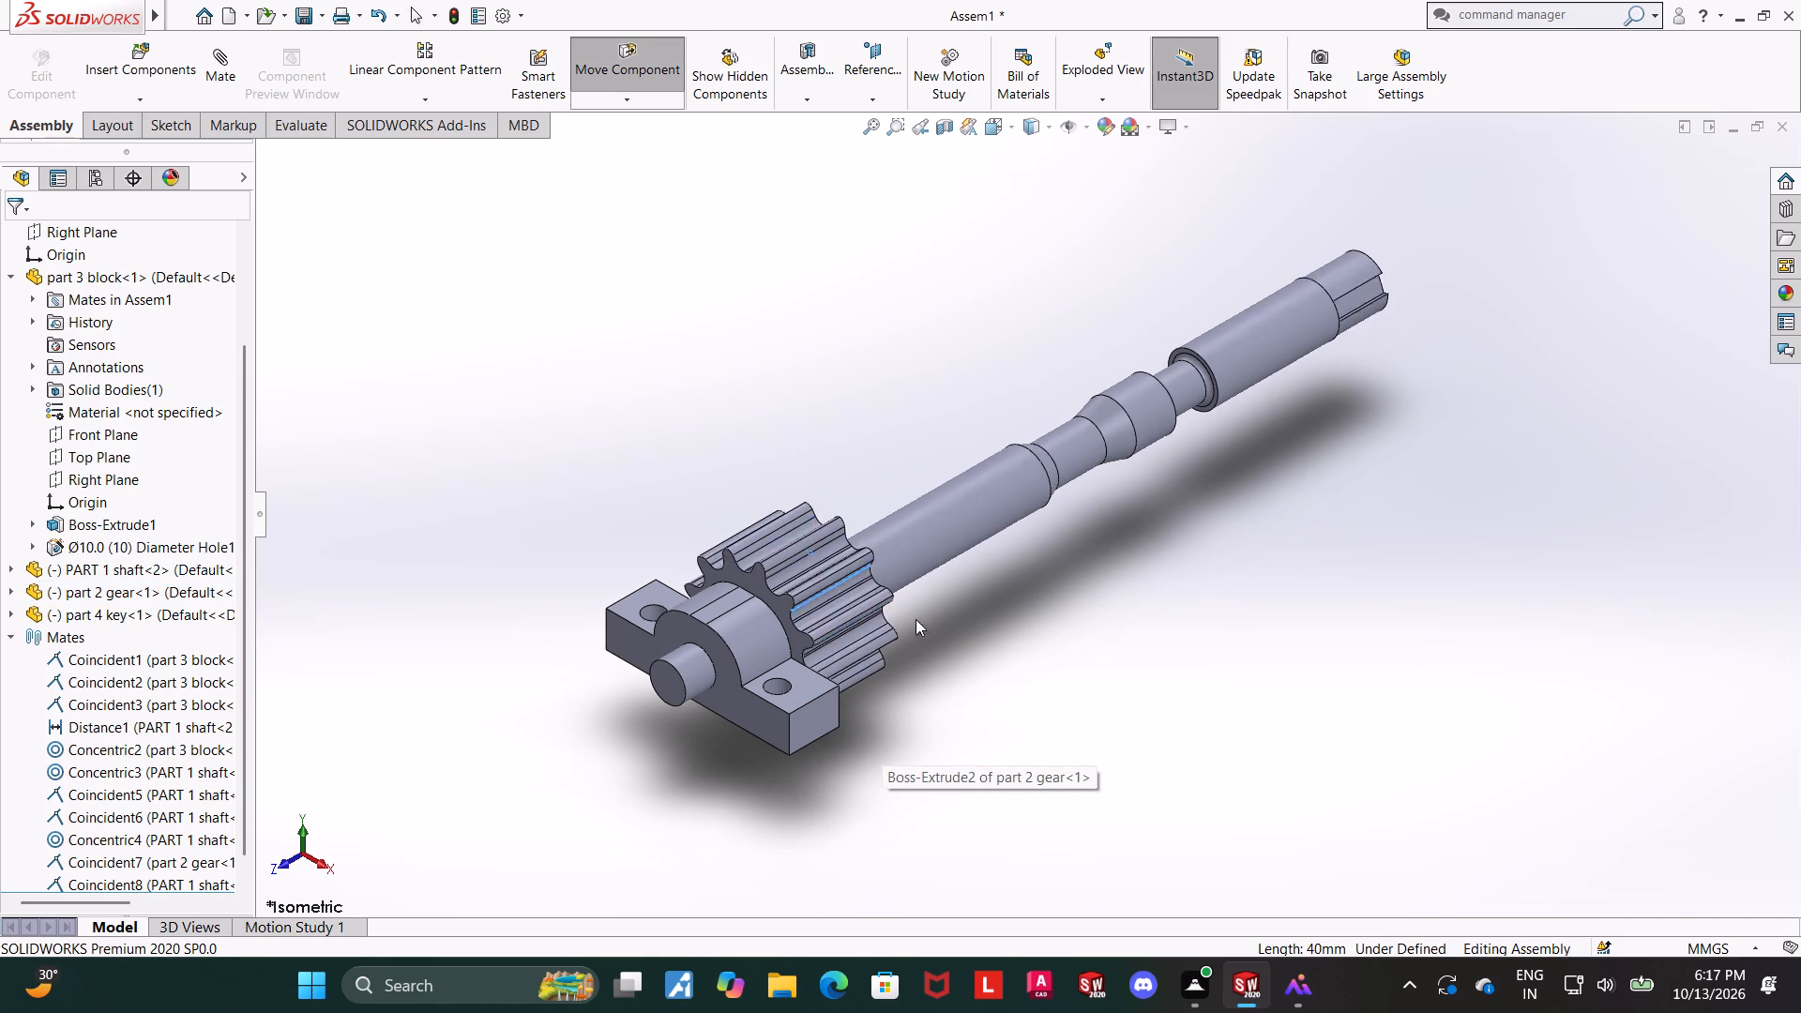
{"action": "left_click_drag", "start_coordinate": [916, 619], "coordinate": [865, 510]}
{"action": "left_click", "coordinate": [1377, 755]}
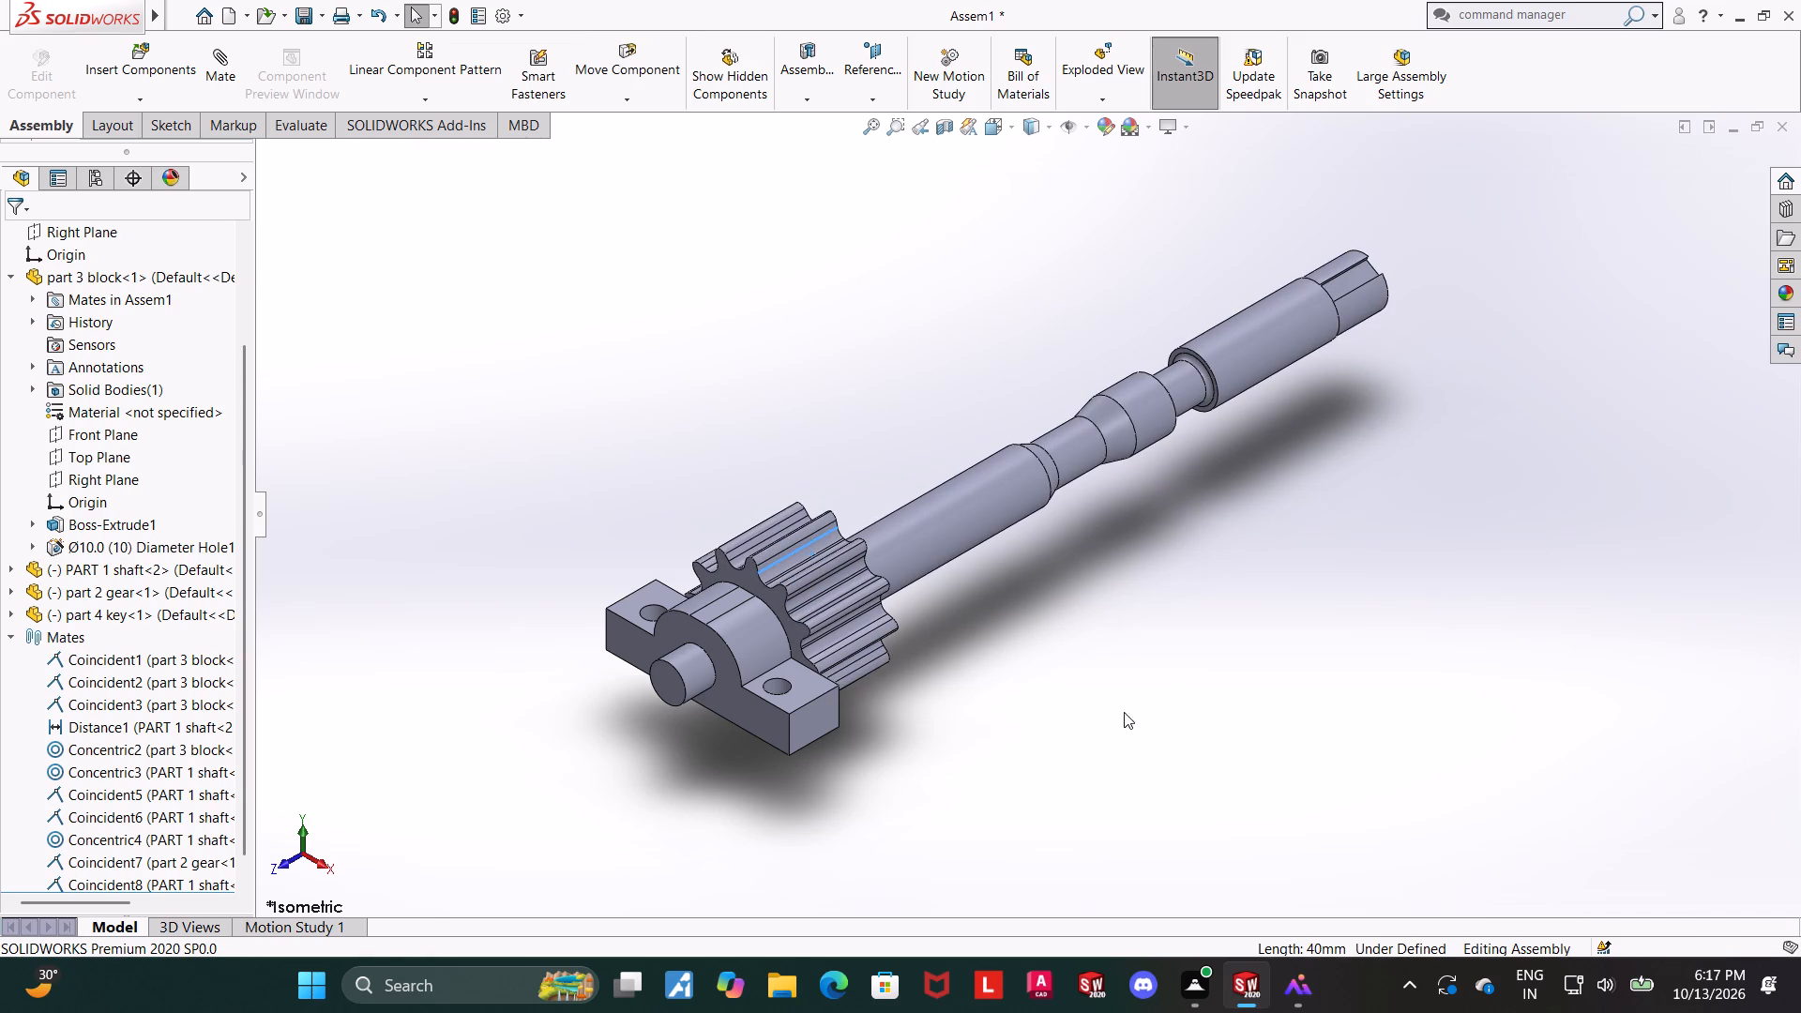
Open Motion Study 1 and set its animation to 60 frames per second.
{"action": "left_click", "coordinate": [287, 930]}
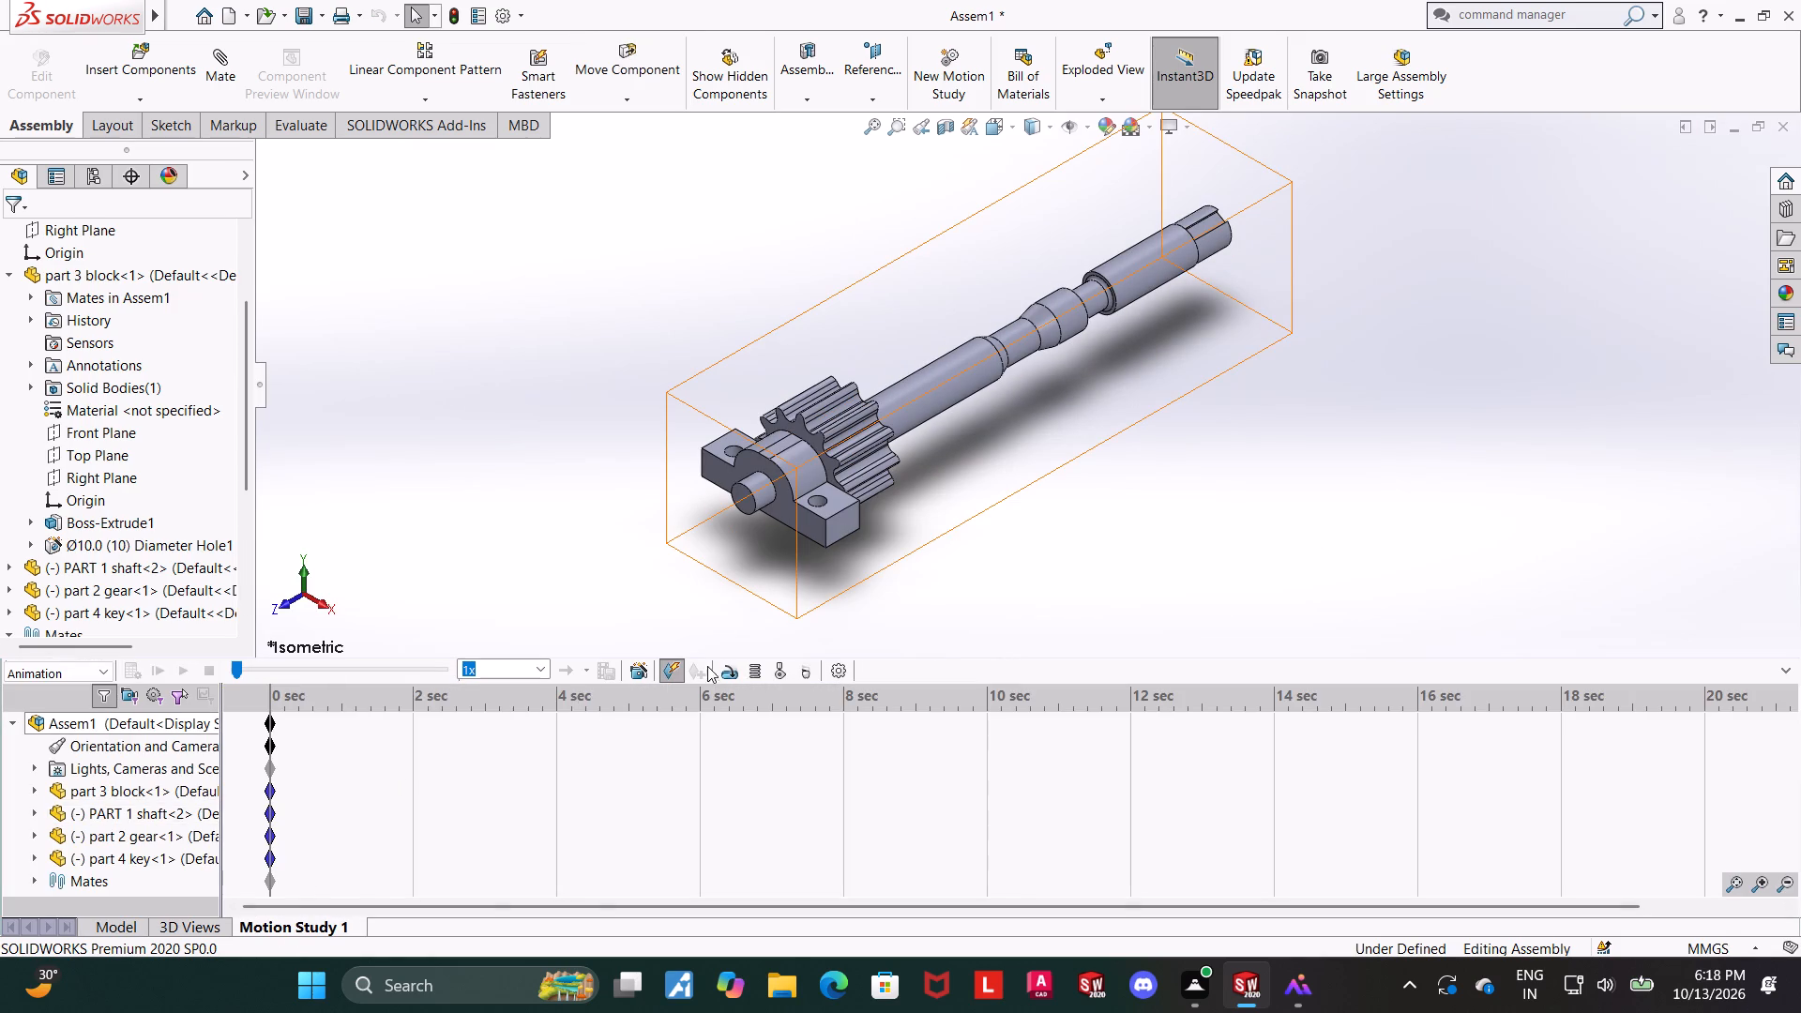
{"action": "left_click", "coordinate": [835, 673]}
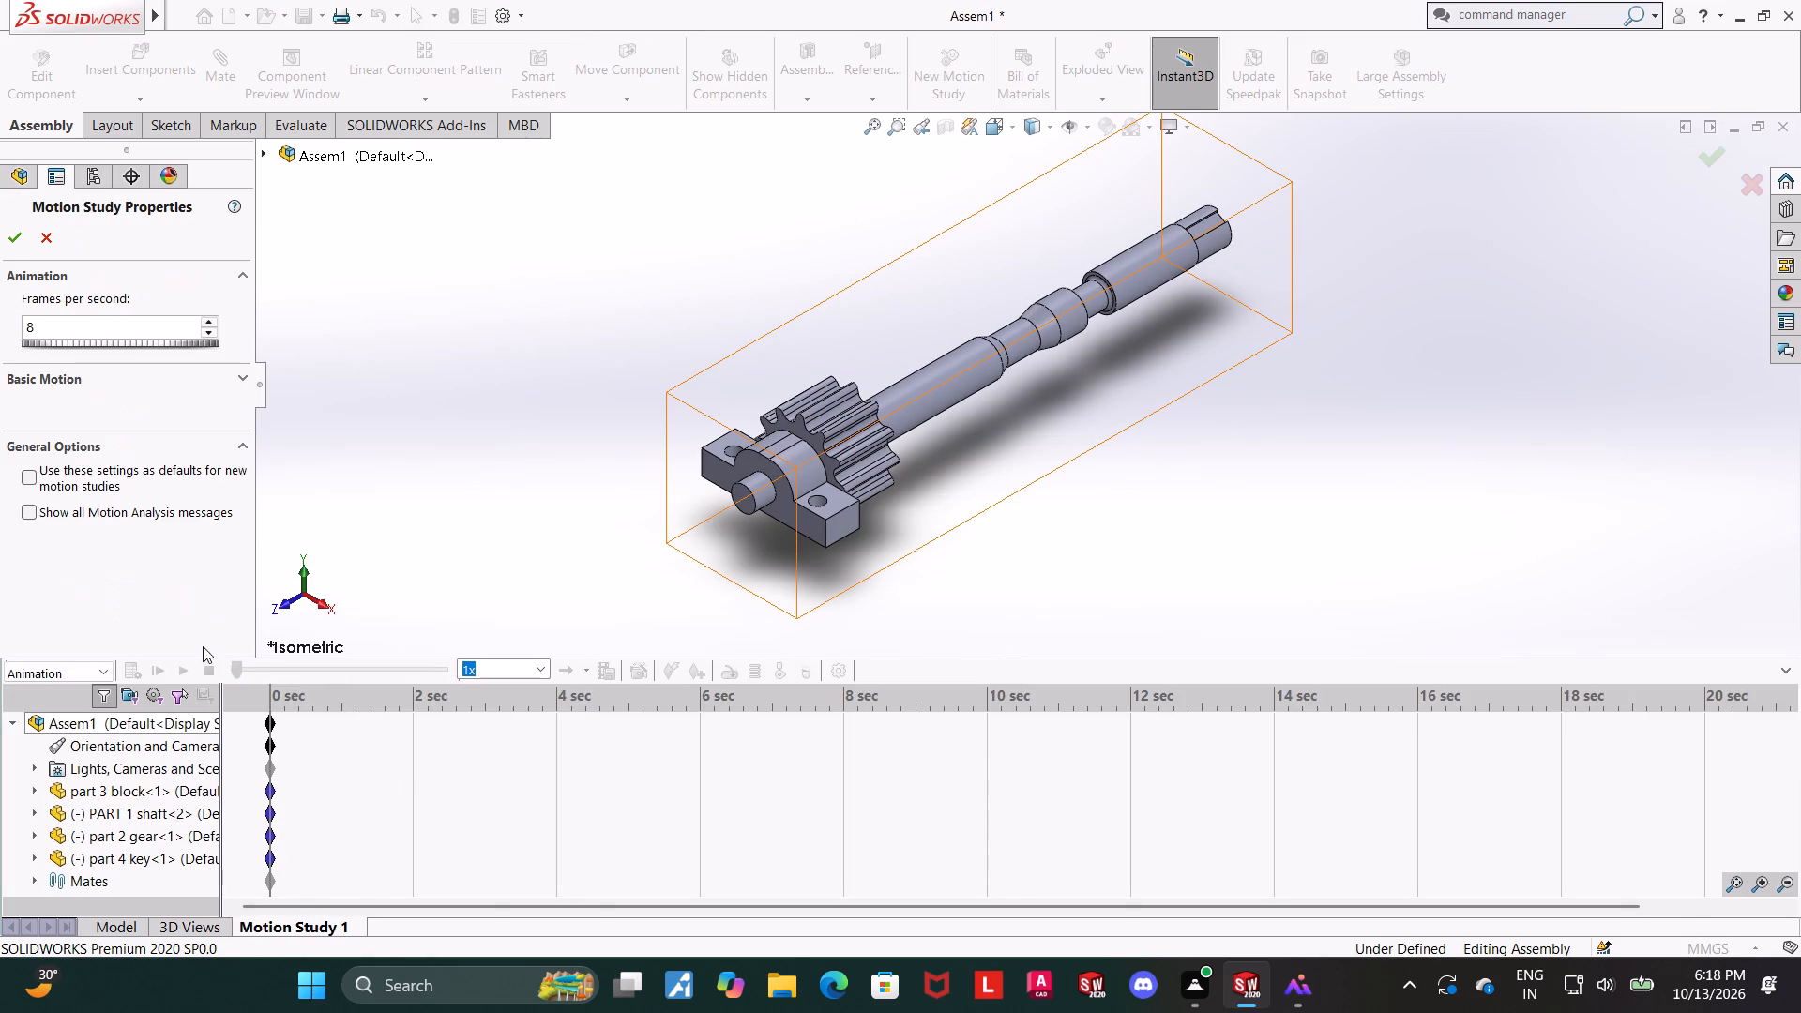
{"action": "left_click_drag", "start_coordinate": [134, 326], "coordinate": [0, 317]}
{"action": "type", "text": "60"}
{"action": "key", "text": "Return"}
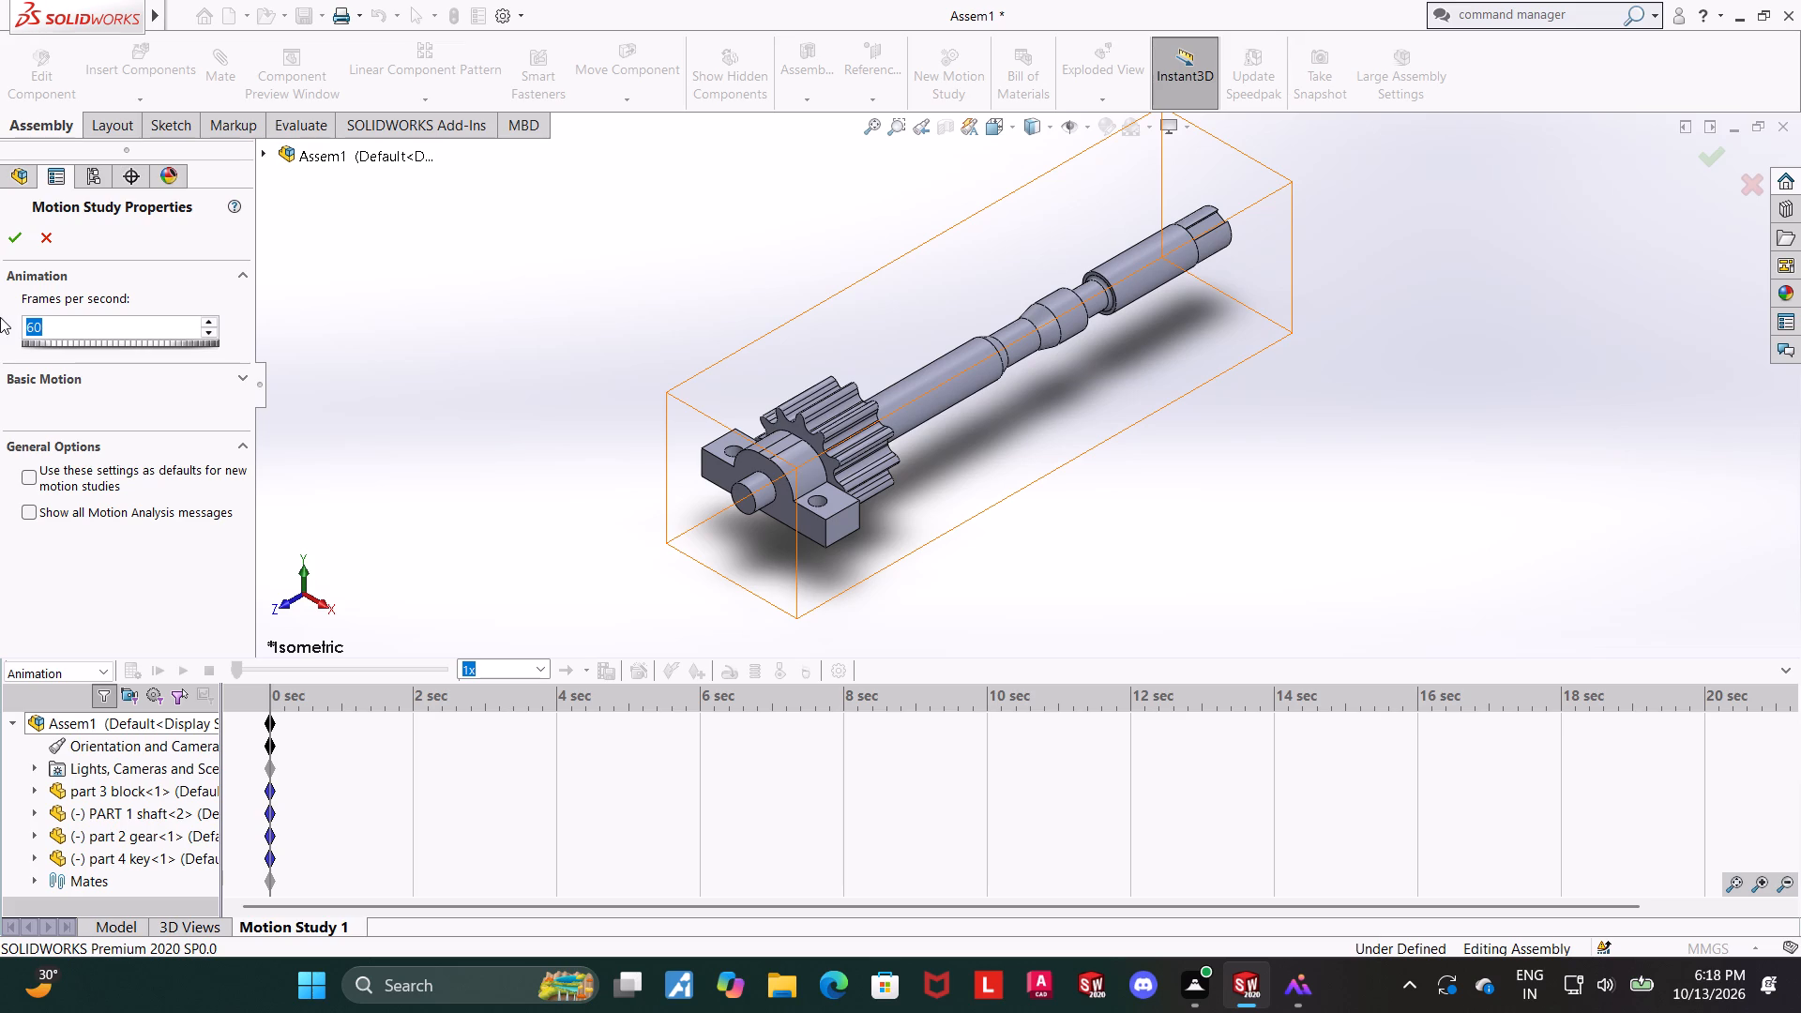
{"action": "left_click", "coordinate": [19, 237]}
Add a constant-speed rotary motor of 10 RPM to the gear's face beside the bearing block, with its direction reversed.
{"action": "left_click", "coordinate": [734, 667]}
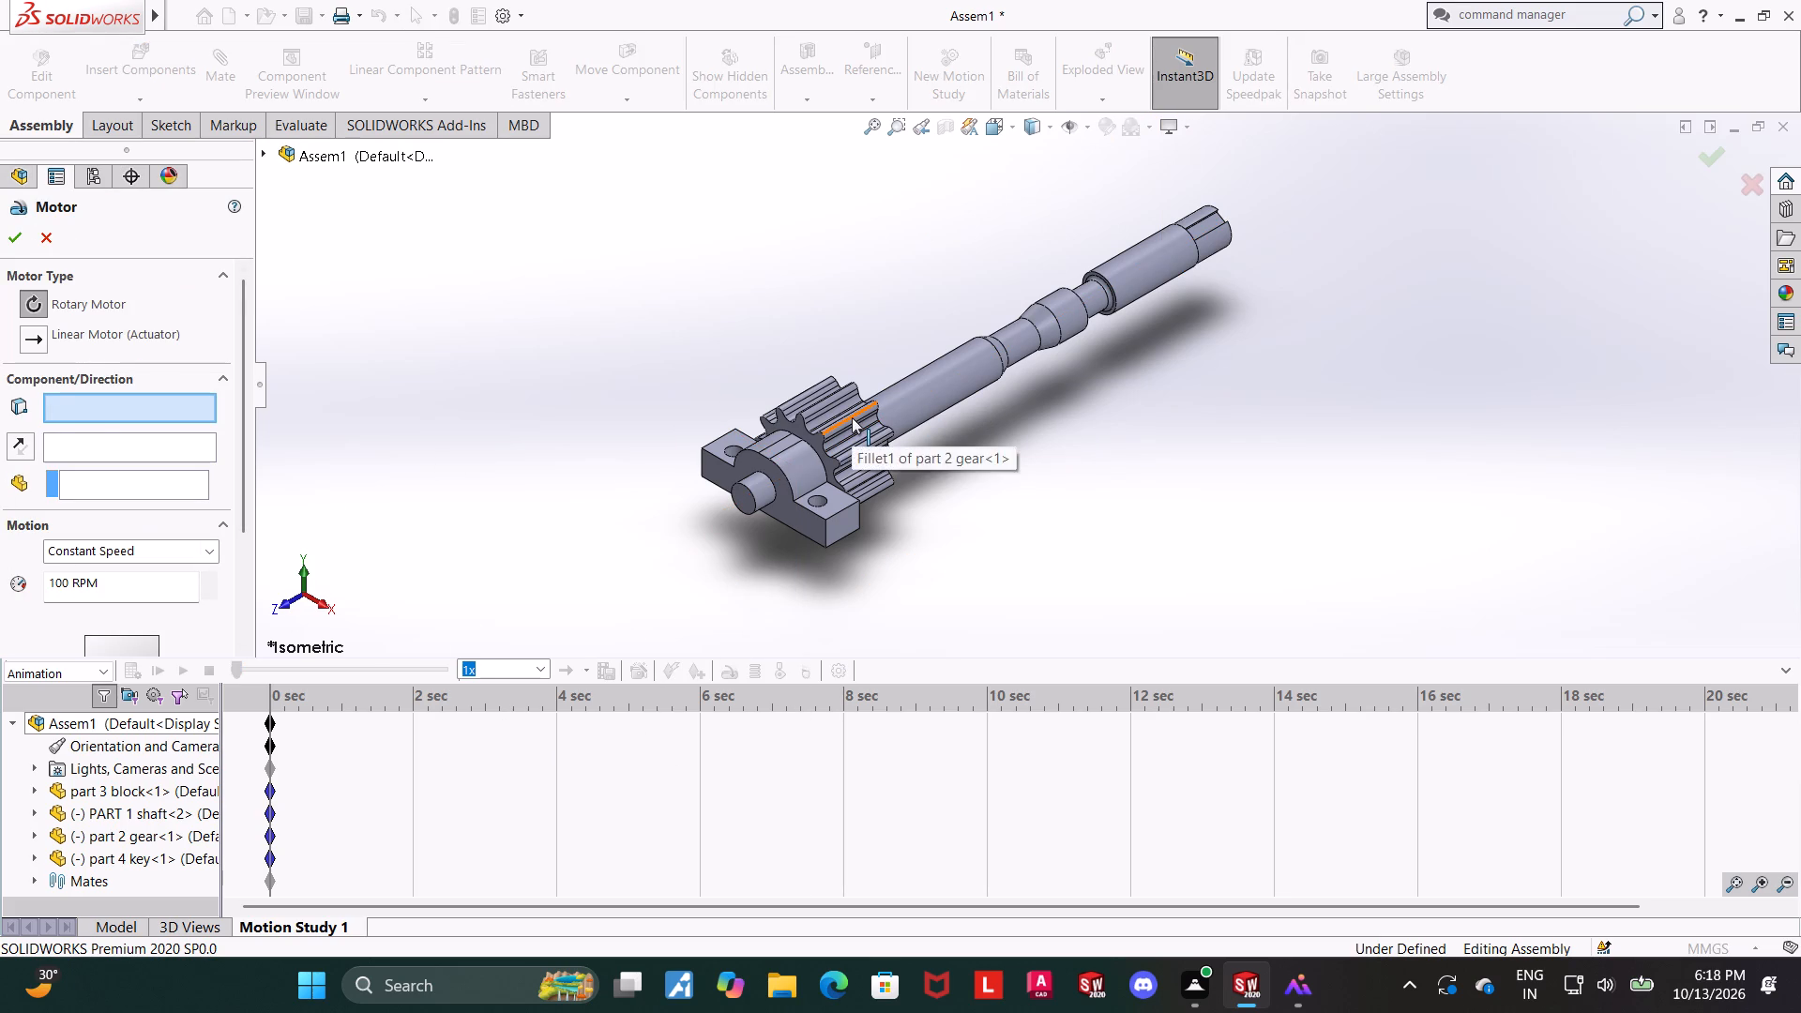
{"action": "left_click", "coordinate": [826, 460]}
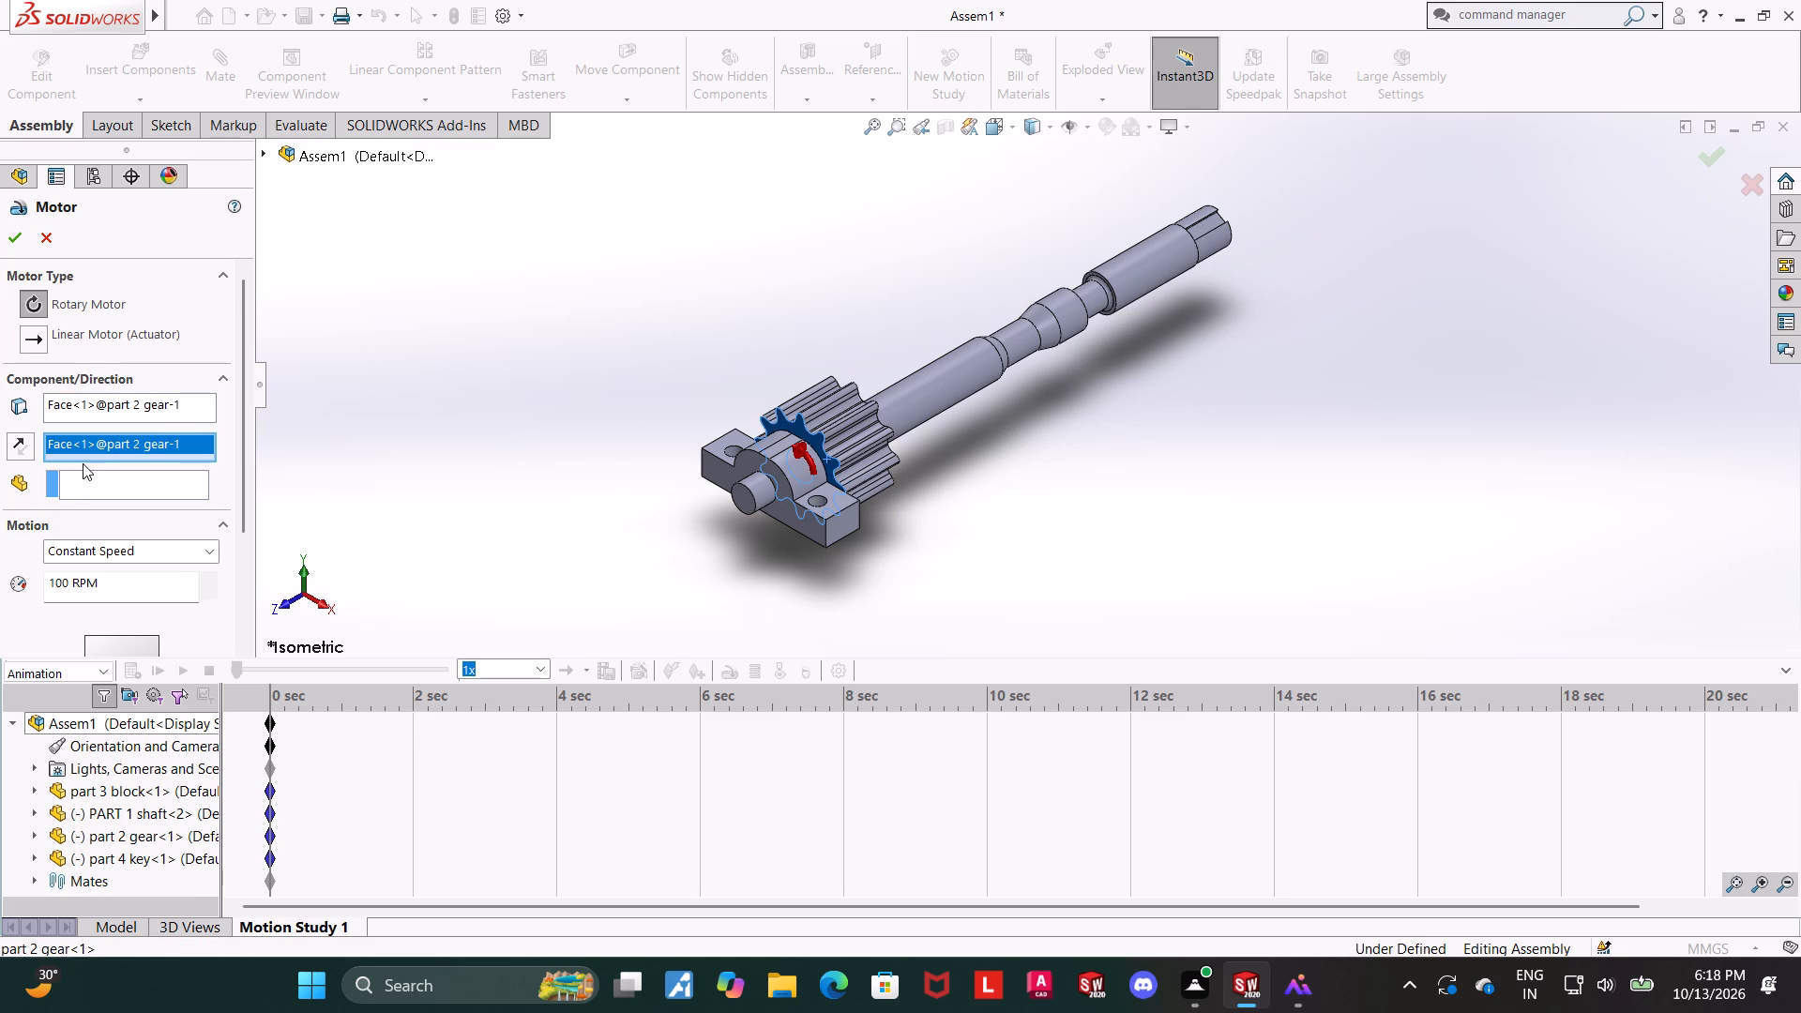
{"action": "left_click", "coordinate": [24, 445]}
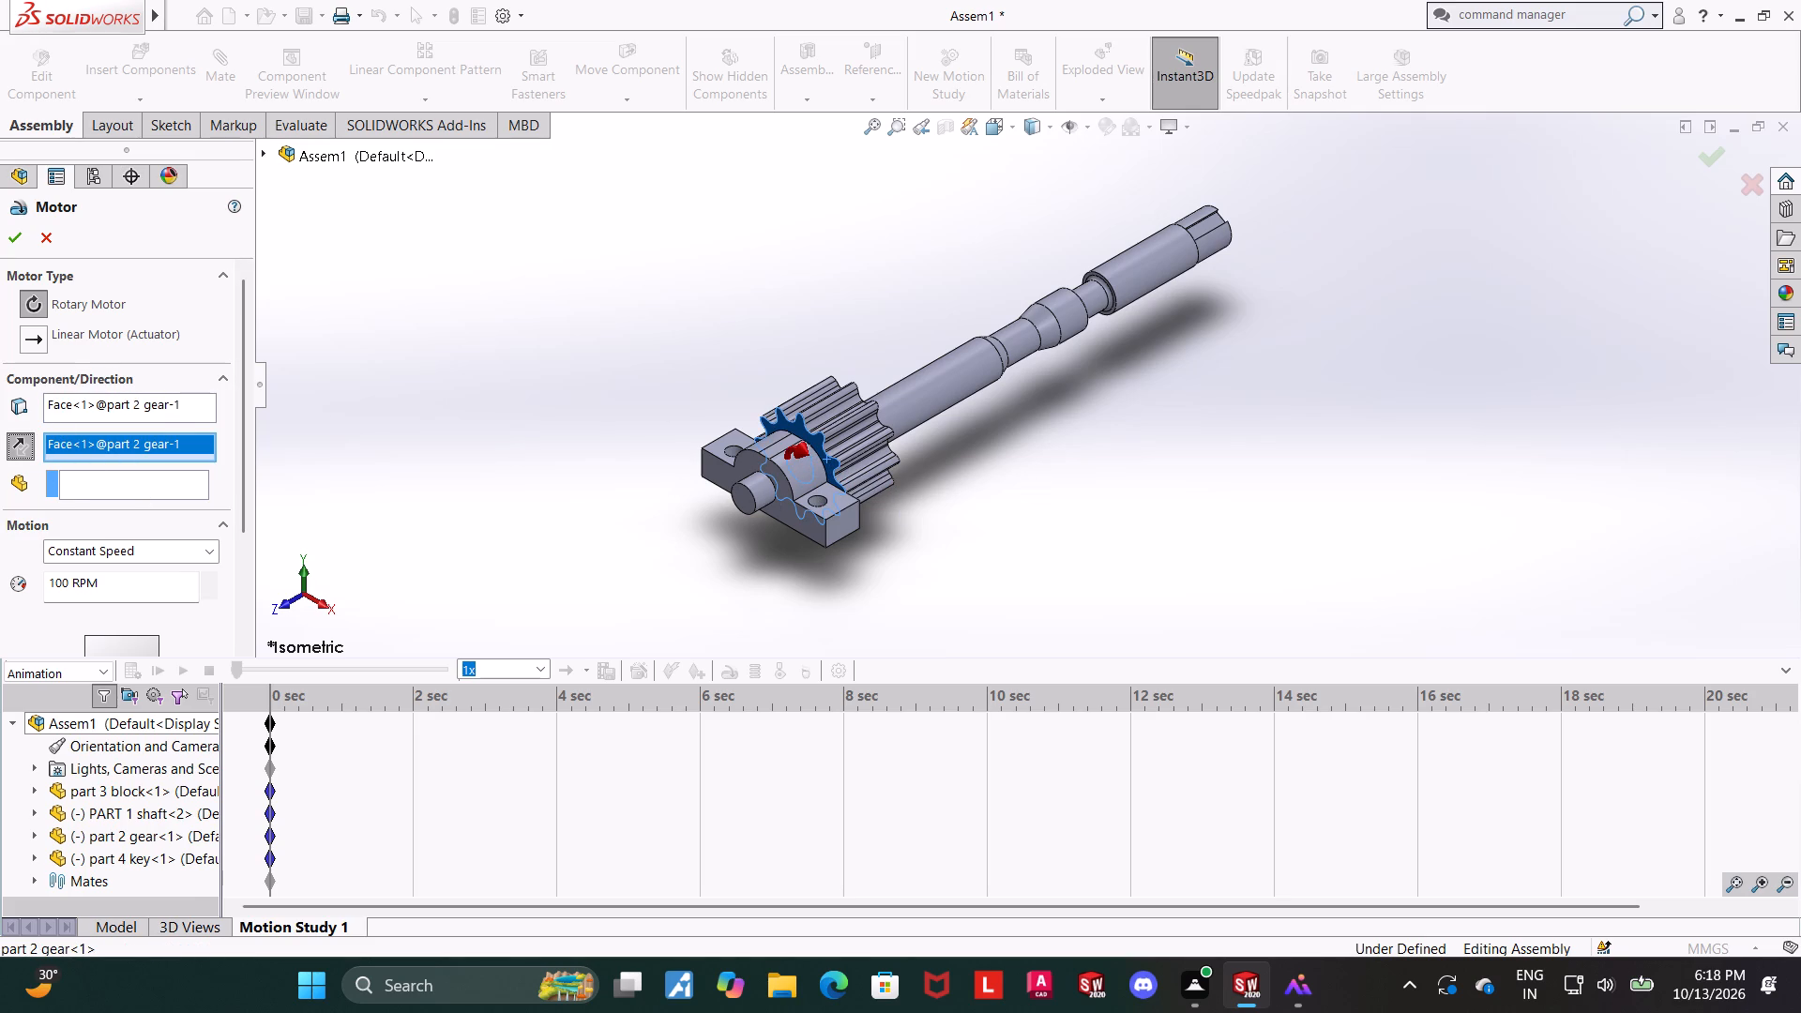
{"action": "left_click_drag", "start_coordinate": [116, 587], "coordinate": [0, 587]}
{"action": "type", "text": "10"}
{"action": "key", "text": "Return"}
{"action": "left_click", "coordinate": [18, 230]}
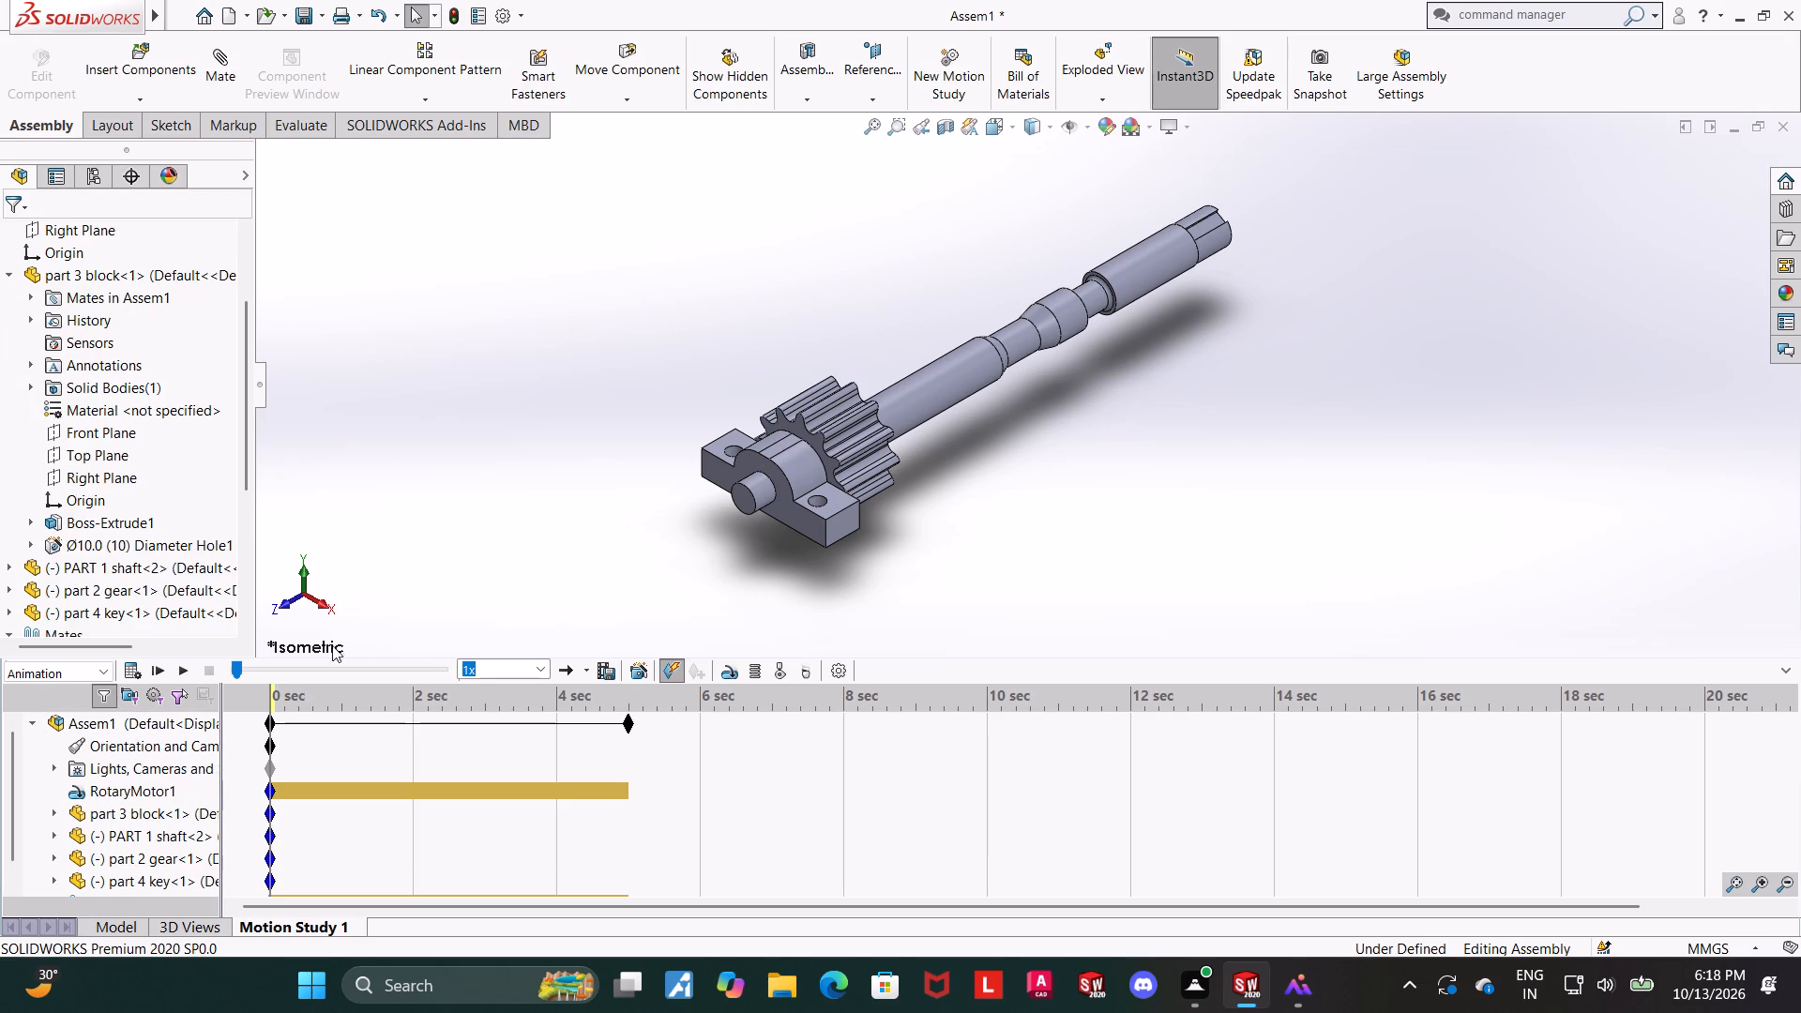
Calculate the motion study, watch the gear and shaft rotate, and return to the assembly model.
{"action": "left_click", "coordinate": [130, 673]}
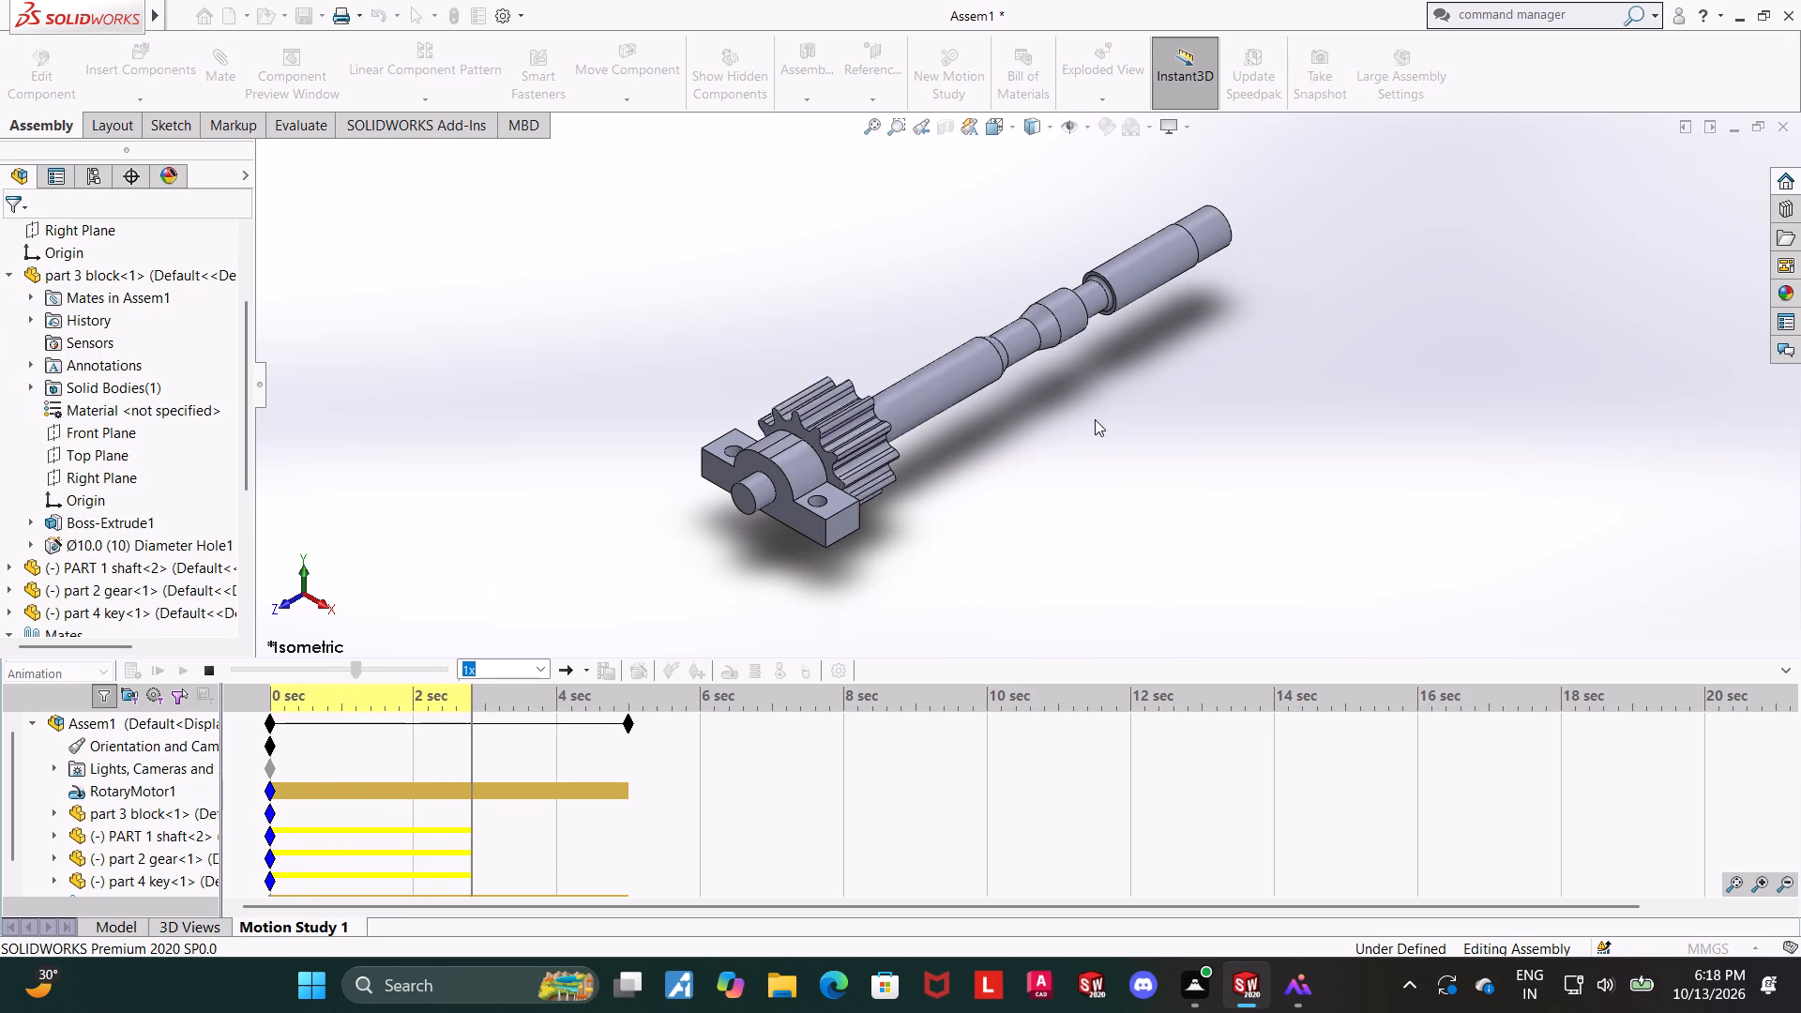
{"action": "scroll", "coordinate": [870, 354], "scroll_direction": "down", "scroll_amount": 2}
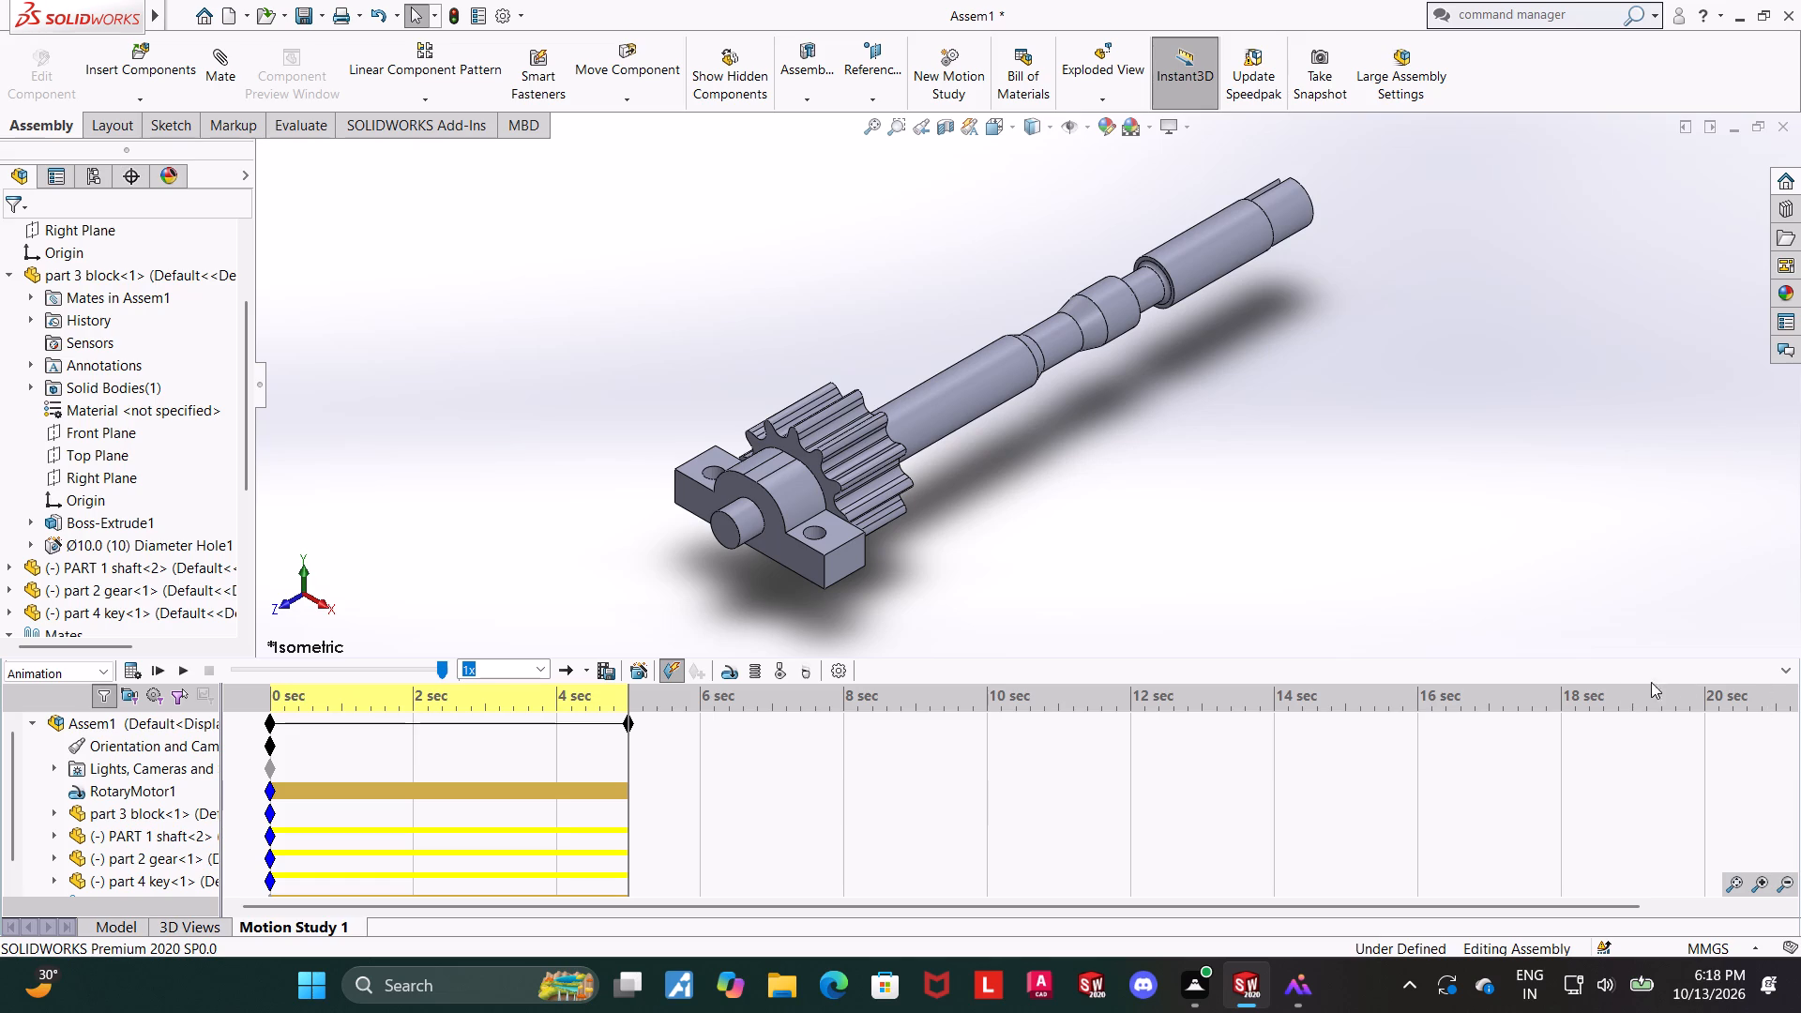
{"action": "left_click", "coordinate": [1592, 576]}
{"action": "left_click", "coordinate": [130, 919]}
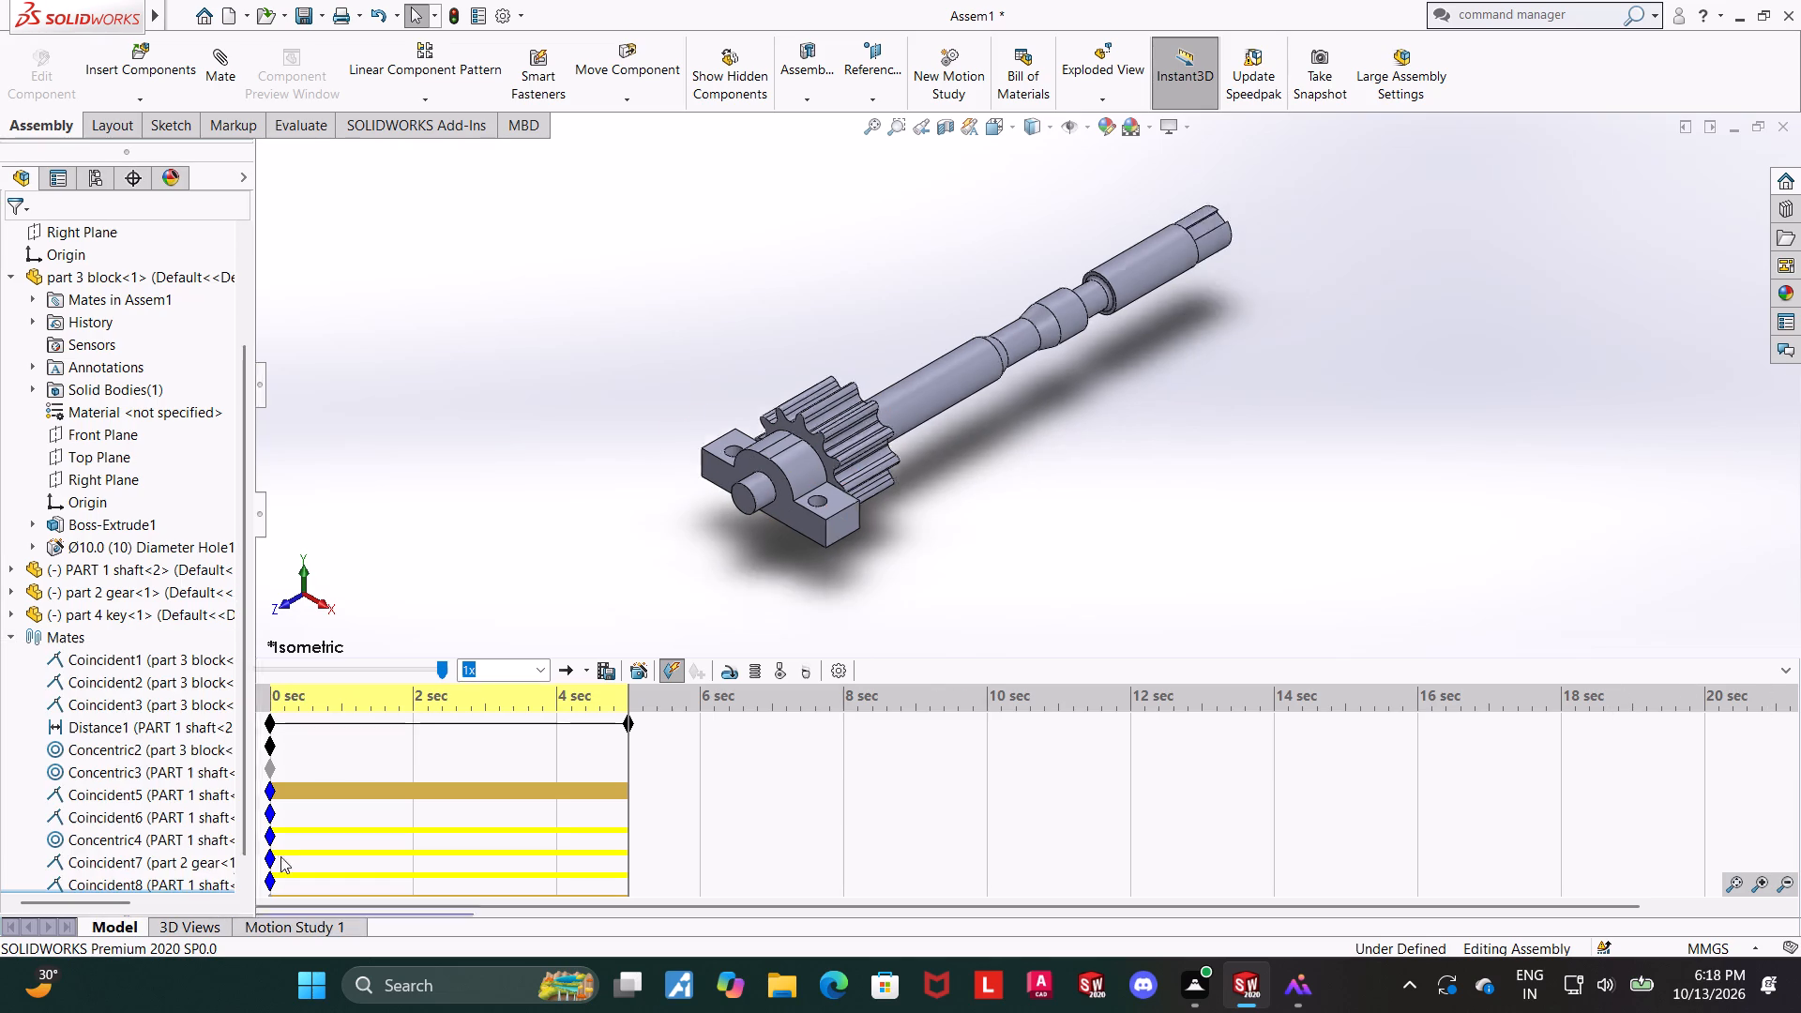
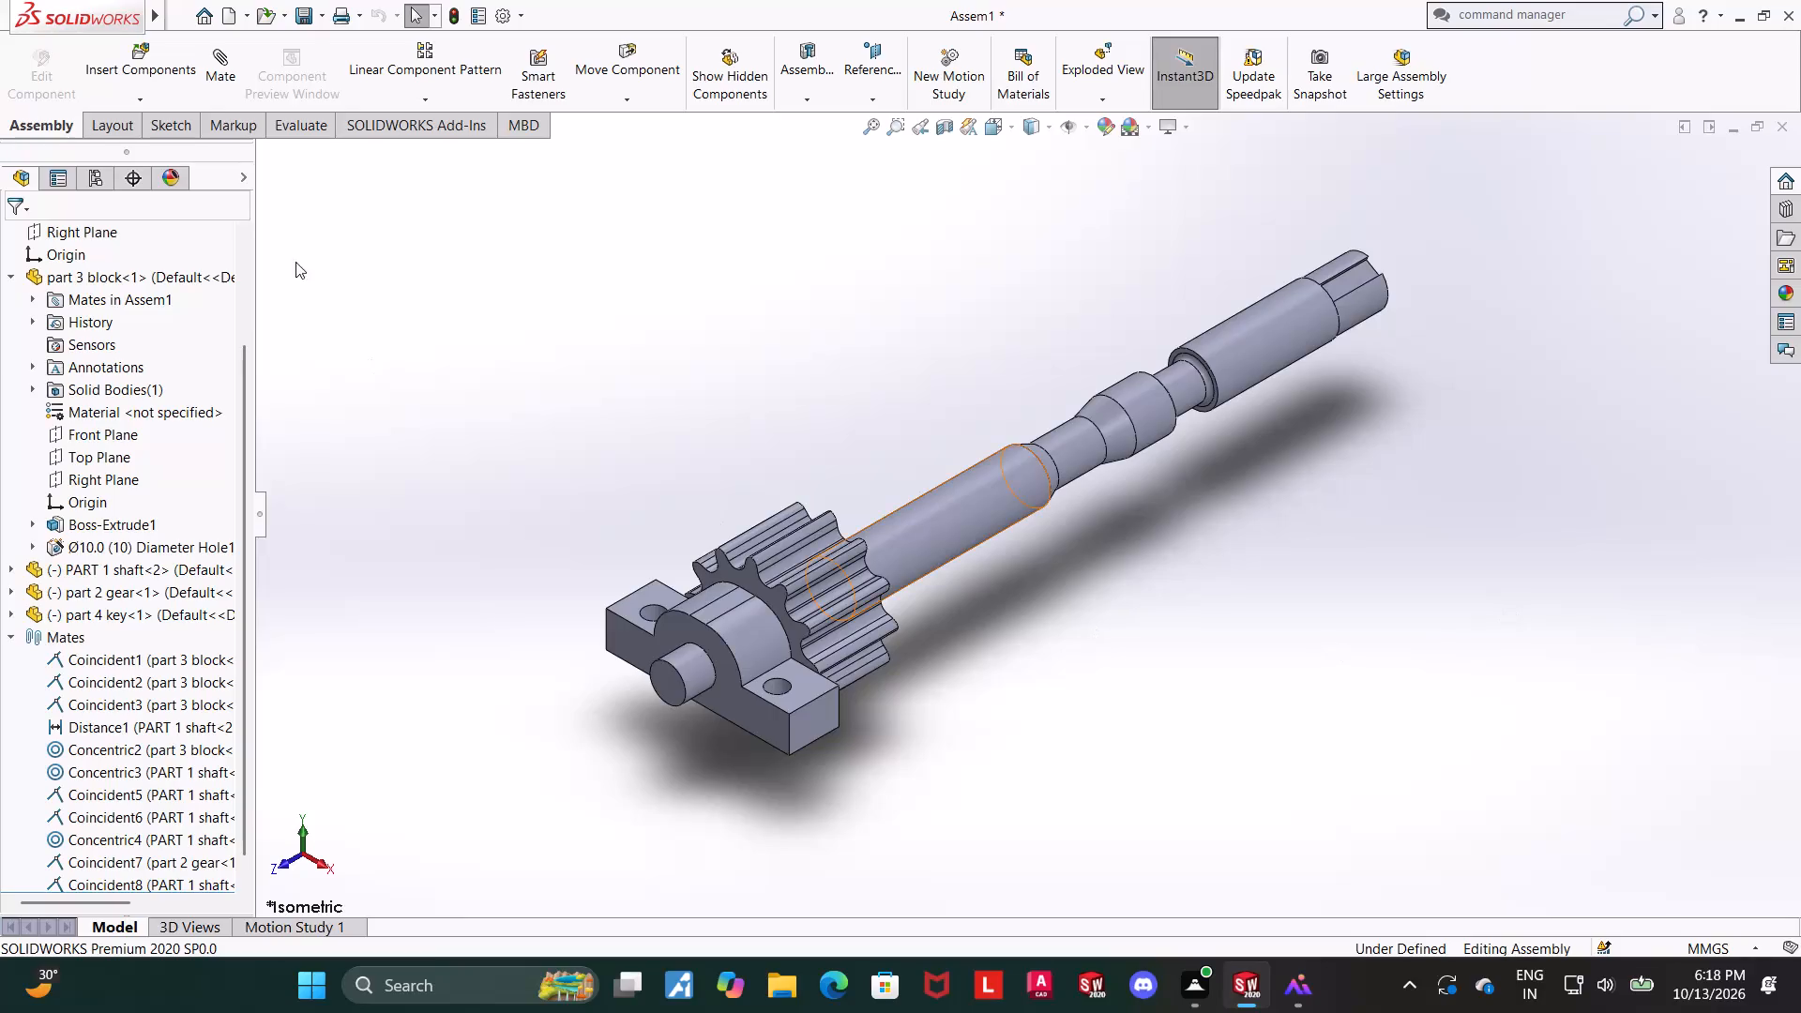
Save the assembly in the Downloads folder under the name involute pinion gear.
{"action": "left_click", "coordinate": [297, 222]}
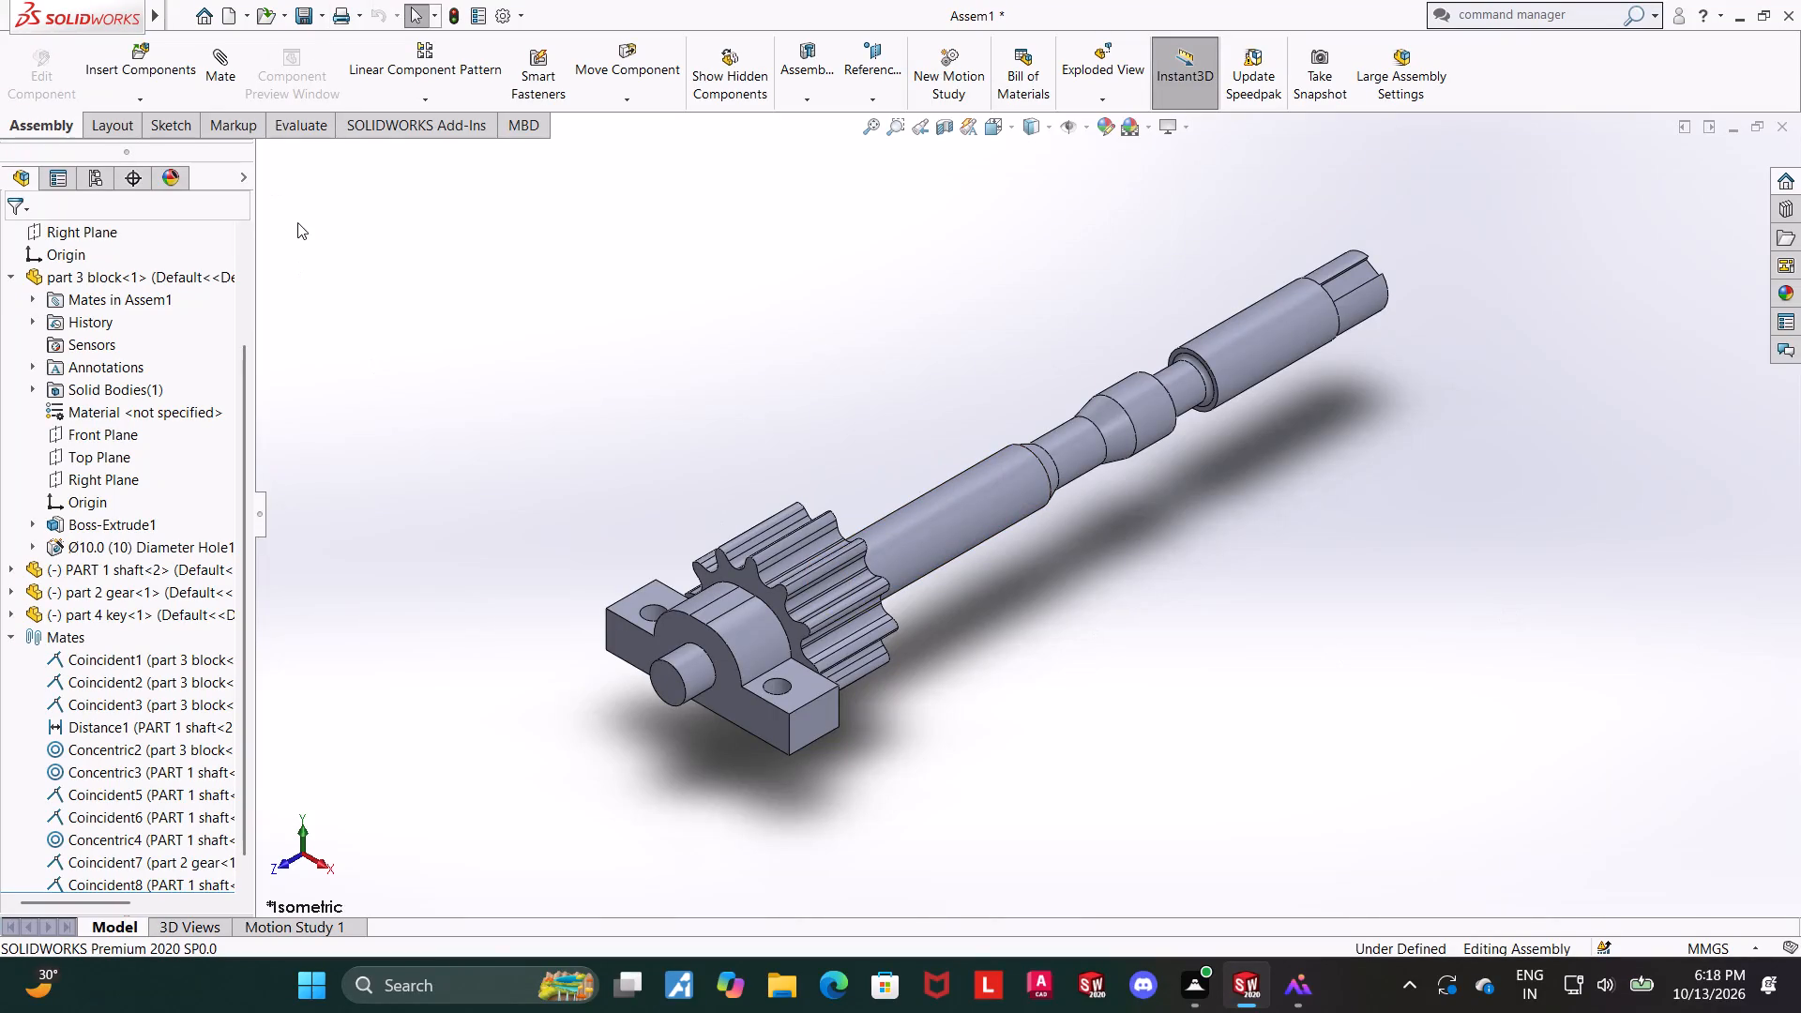
{"action": "left_click", "coordinate": [265, 265]}
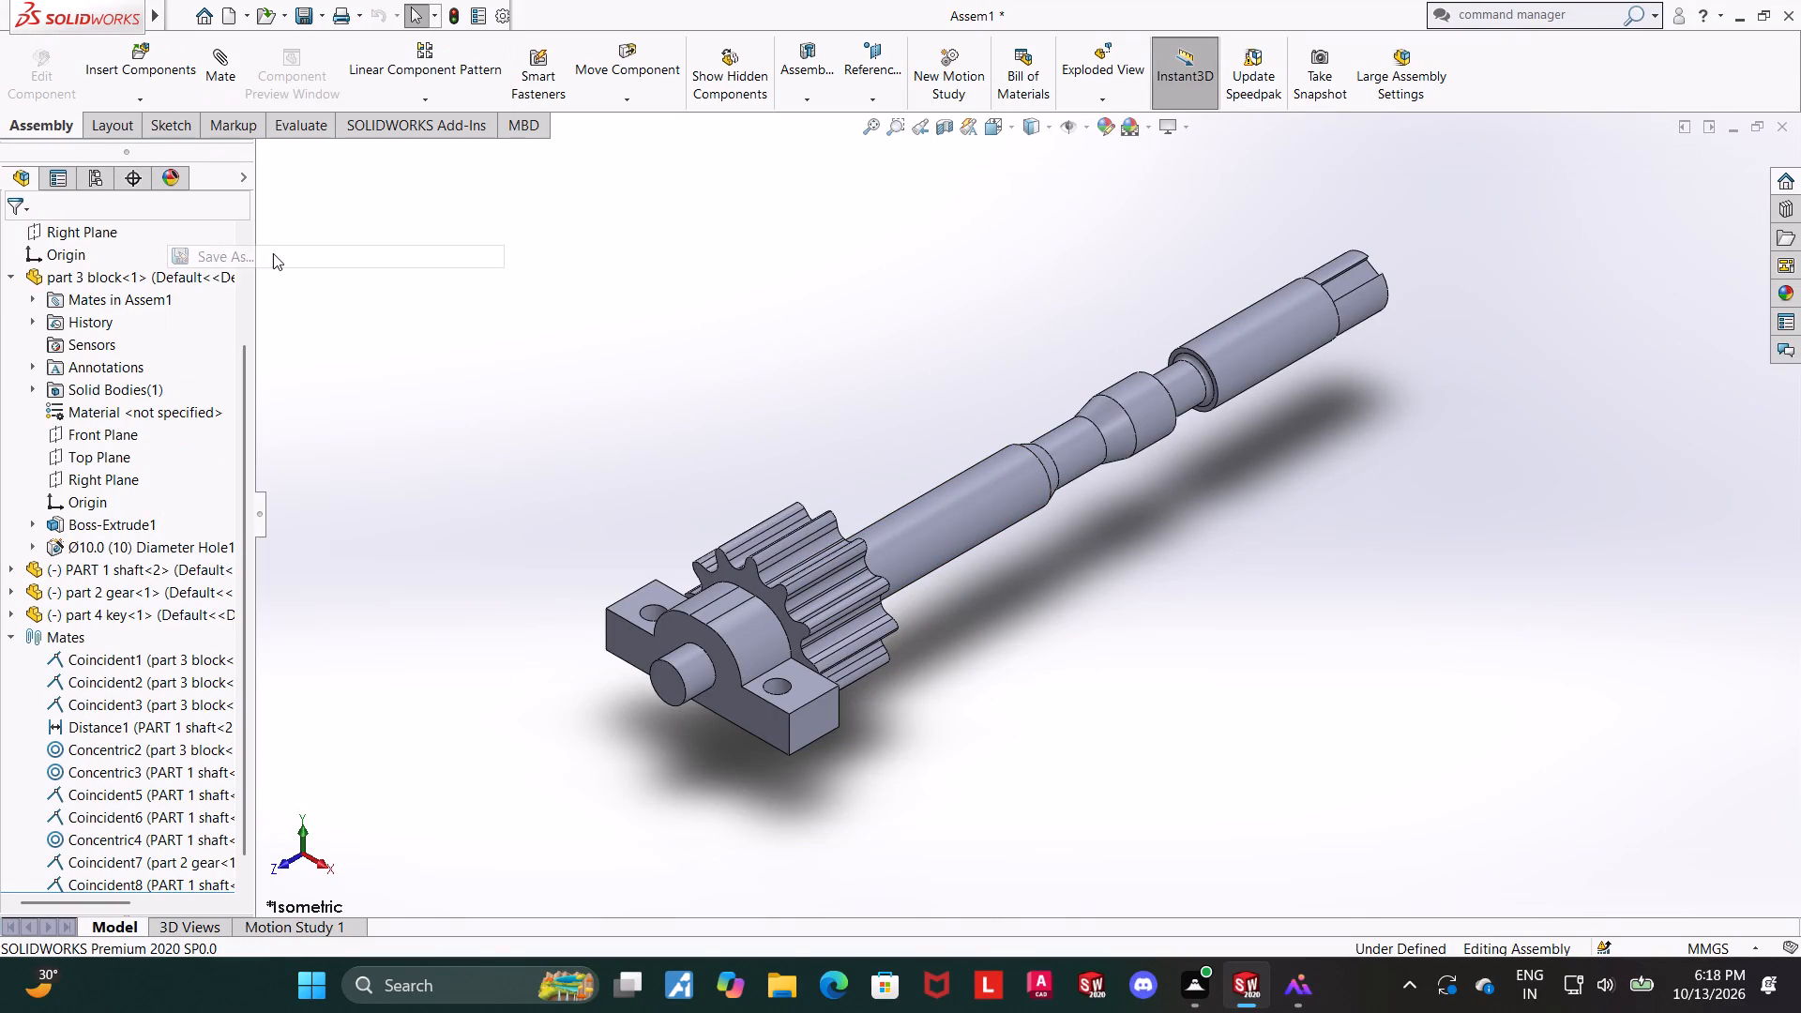
{"action": "type", "text": "involue"}
{"action": "key", "text": "space"}
{"action": "key", "text": "BackSpace"}
{"action": "key", "text": "BackSpace"}
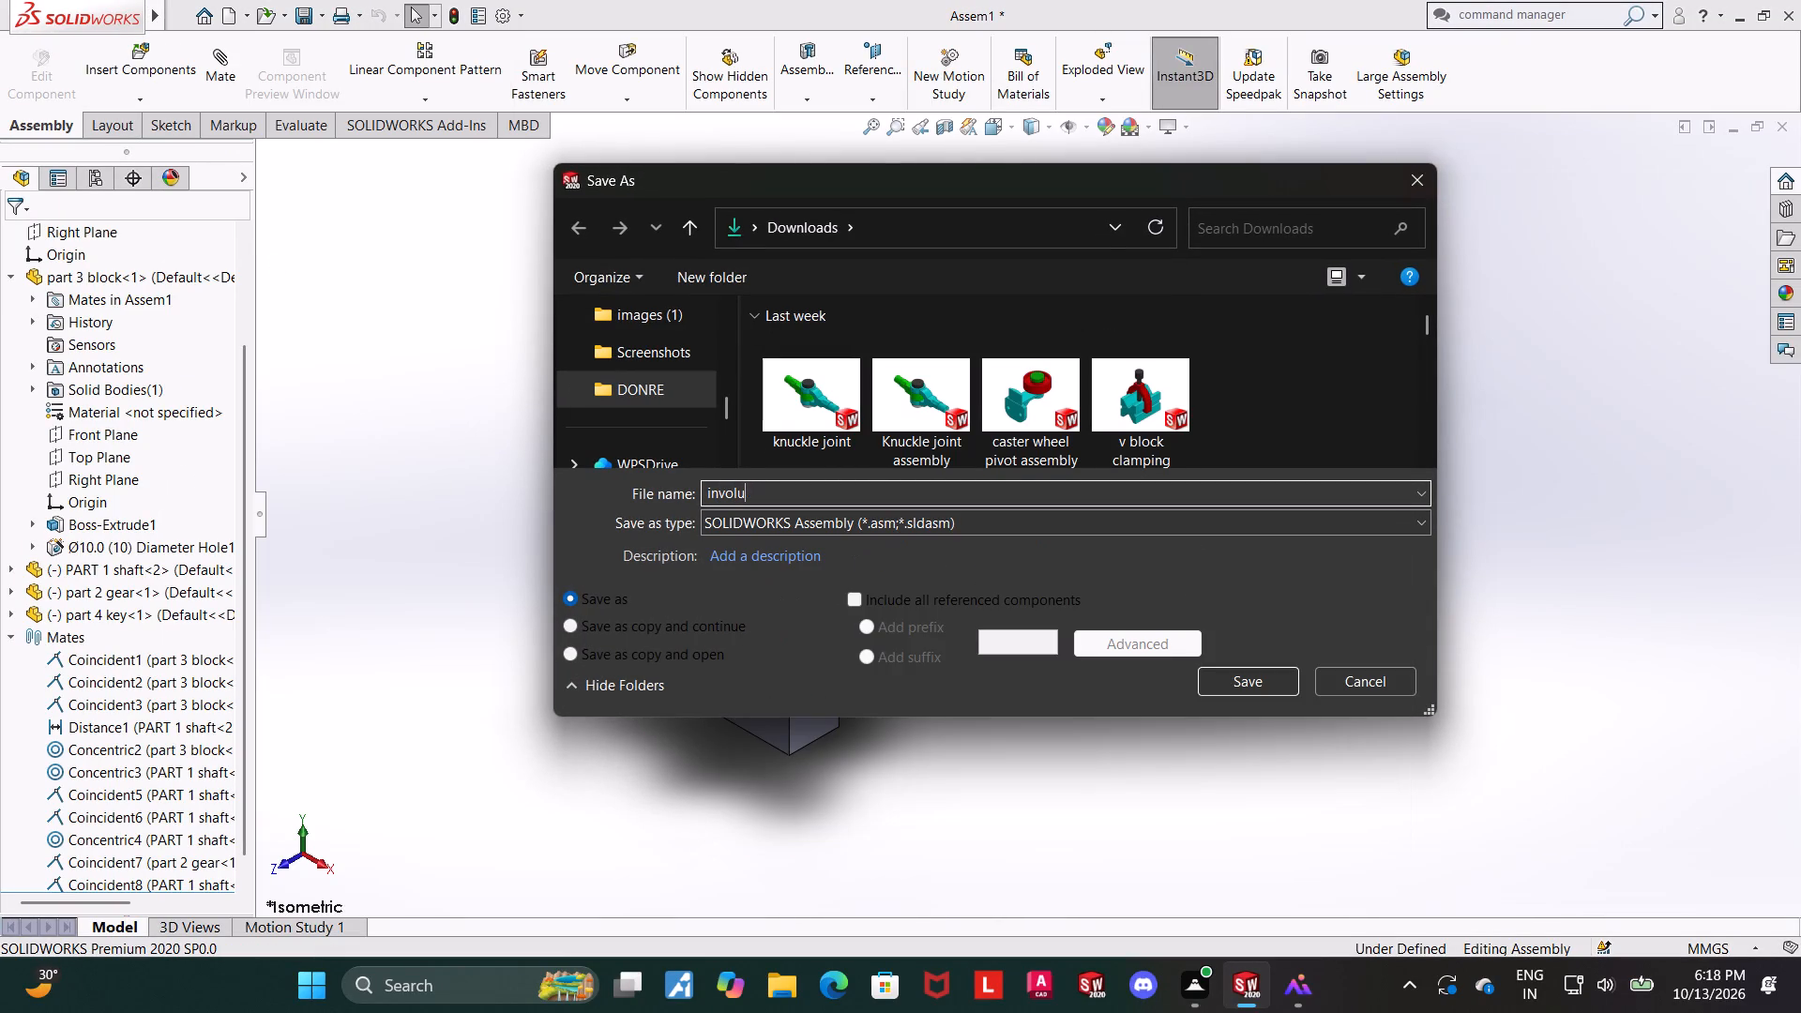
{"action": "type", "text": "te"}
{"action": "key", "text": "space"}
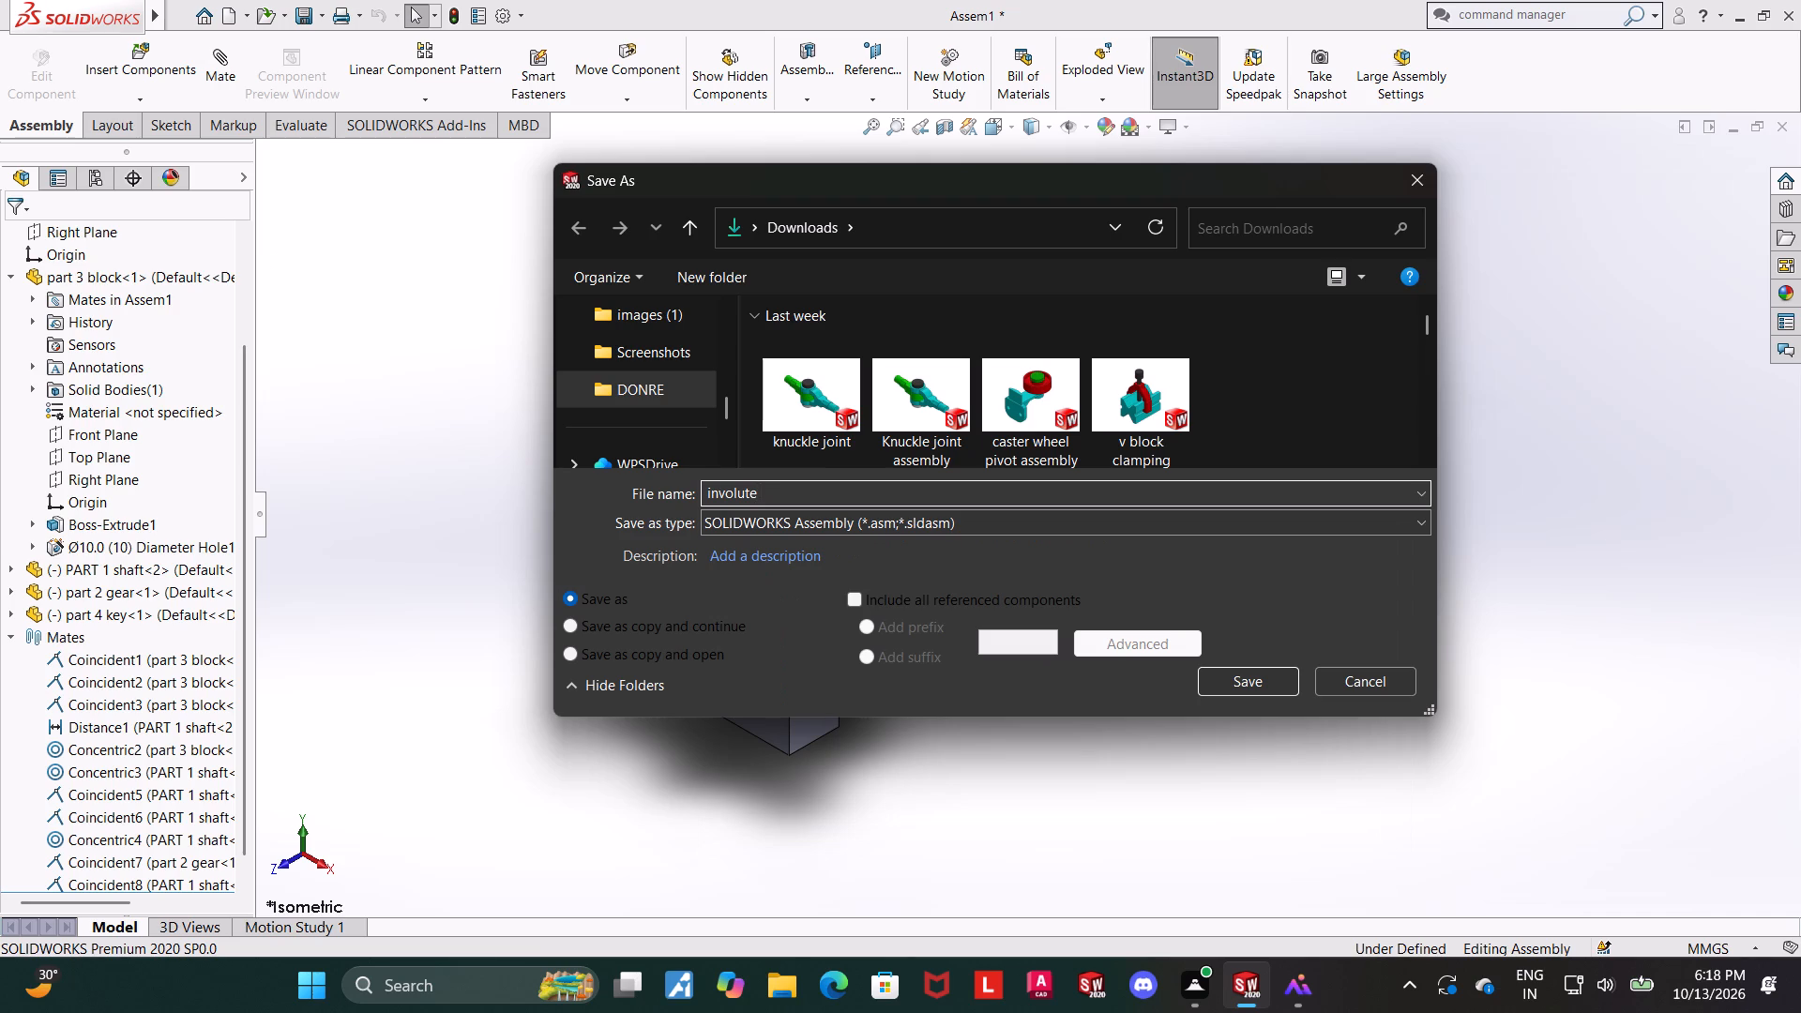
{"action": "type", "text": "pinion gear"}
{"action": "key", "text": "space"}
{"action": "left_click", "coordinate": [1253, 683]}
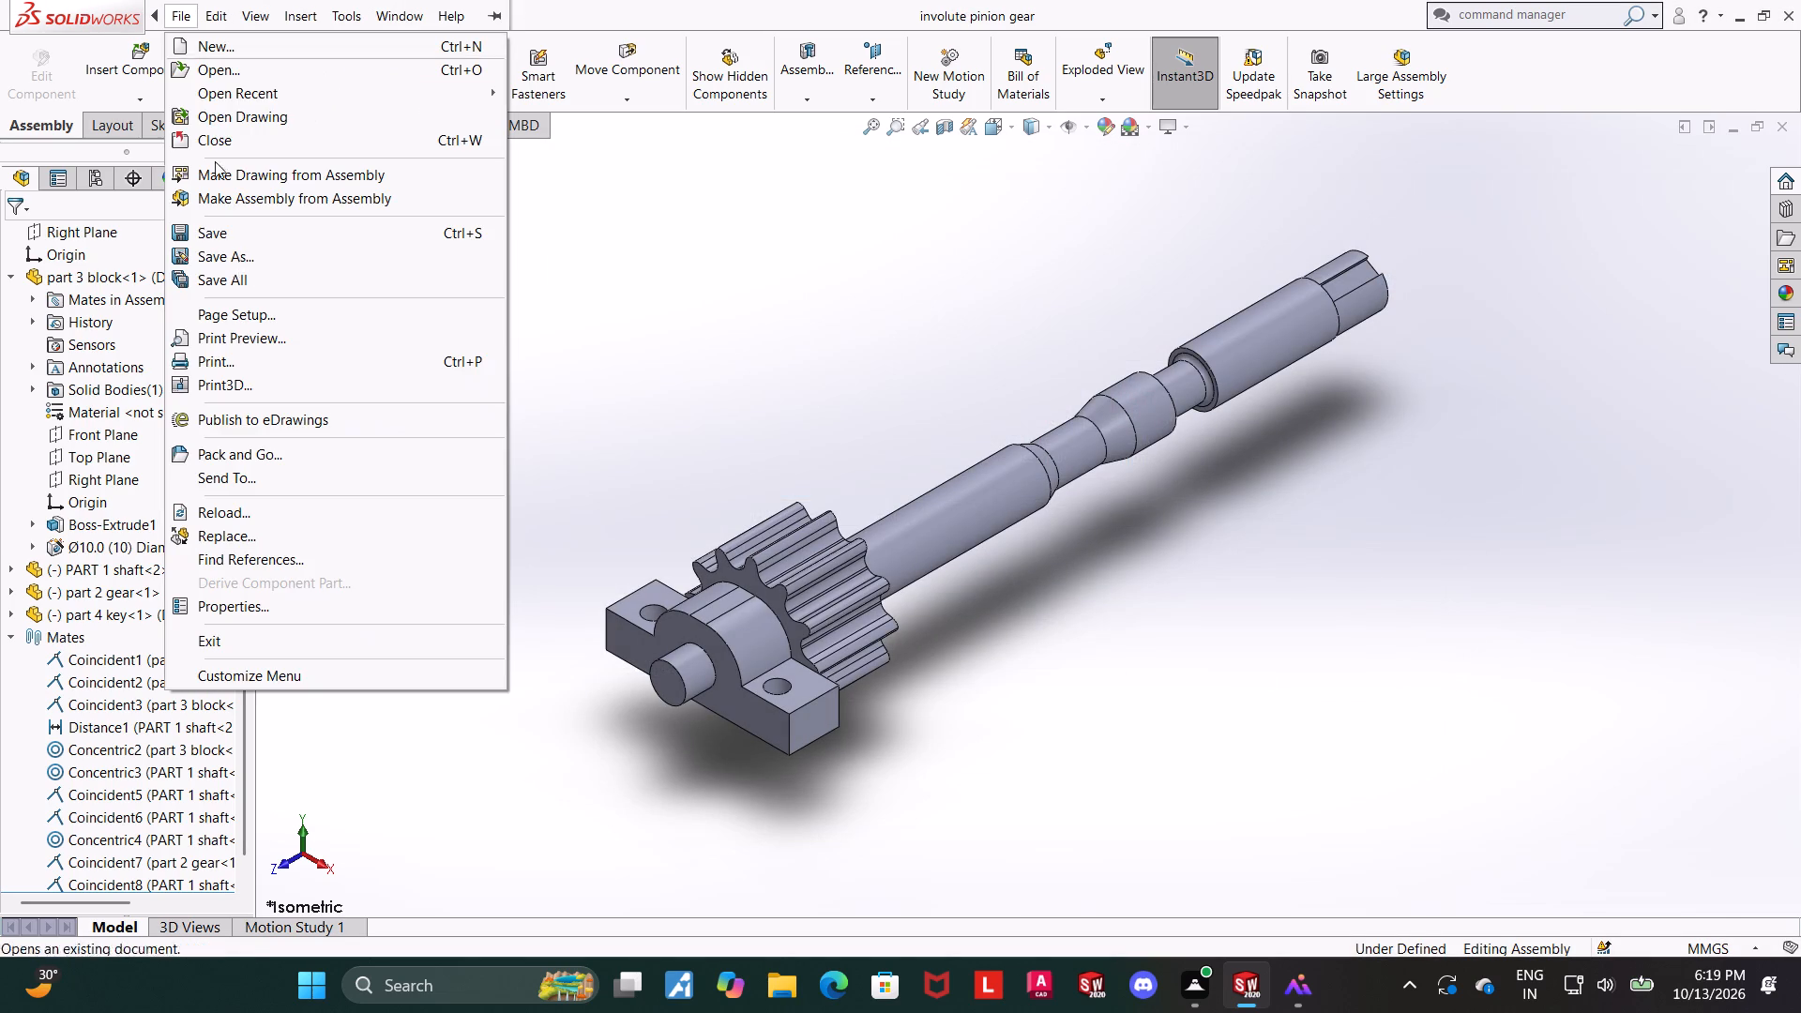
Save a PDF version of the assembly in Downloads, keeping the name involute pinion gear.
{"action": "left_click", "coordinate": [248, 256]}
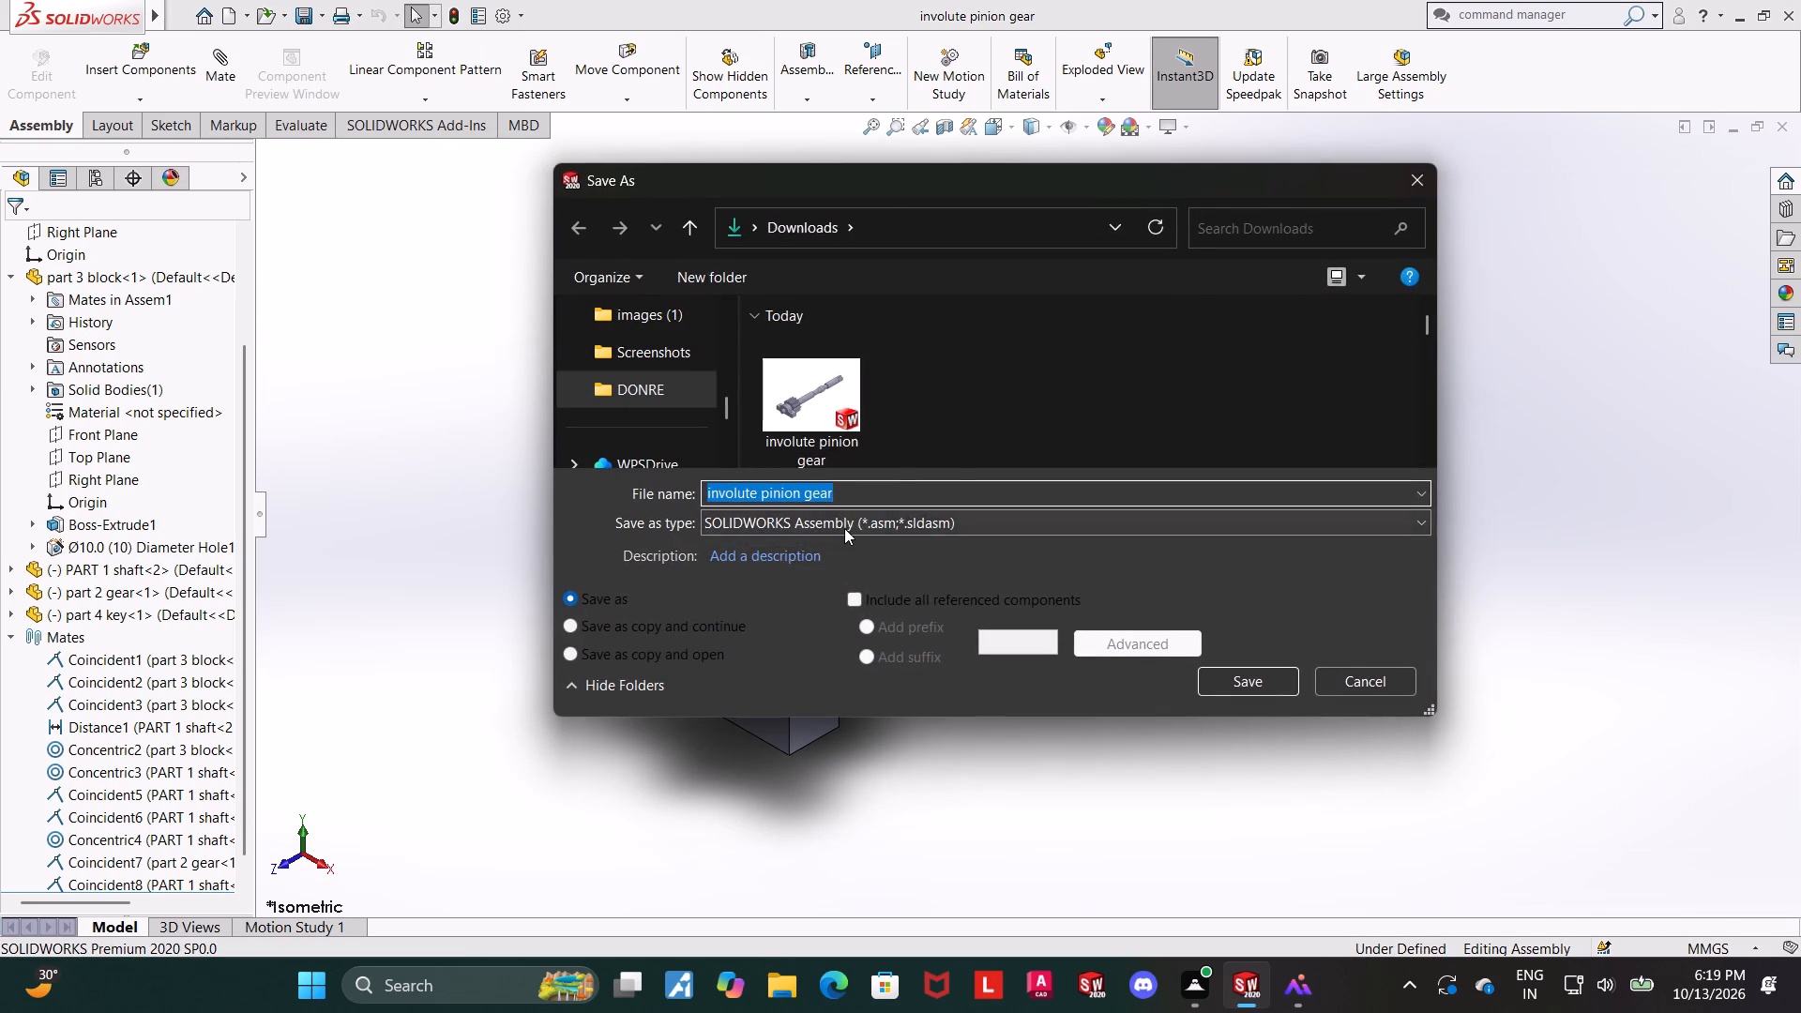
{"action": "left_click", "coordinate": [844, 528]}
{"action": "left_click", "coordinate": [928, 205]}
{"action": "left_click", "coordinate": [1266, 719]}
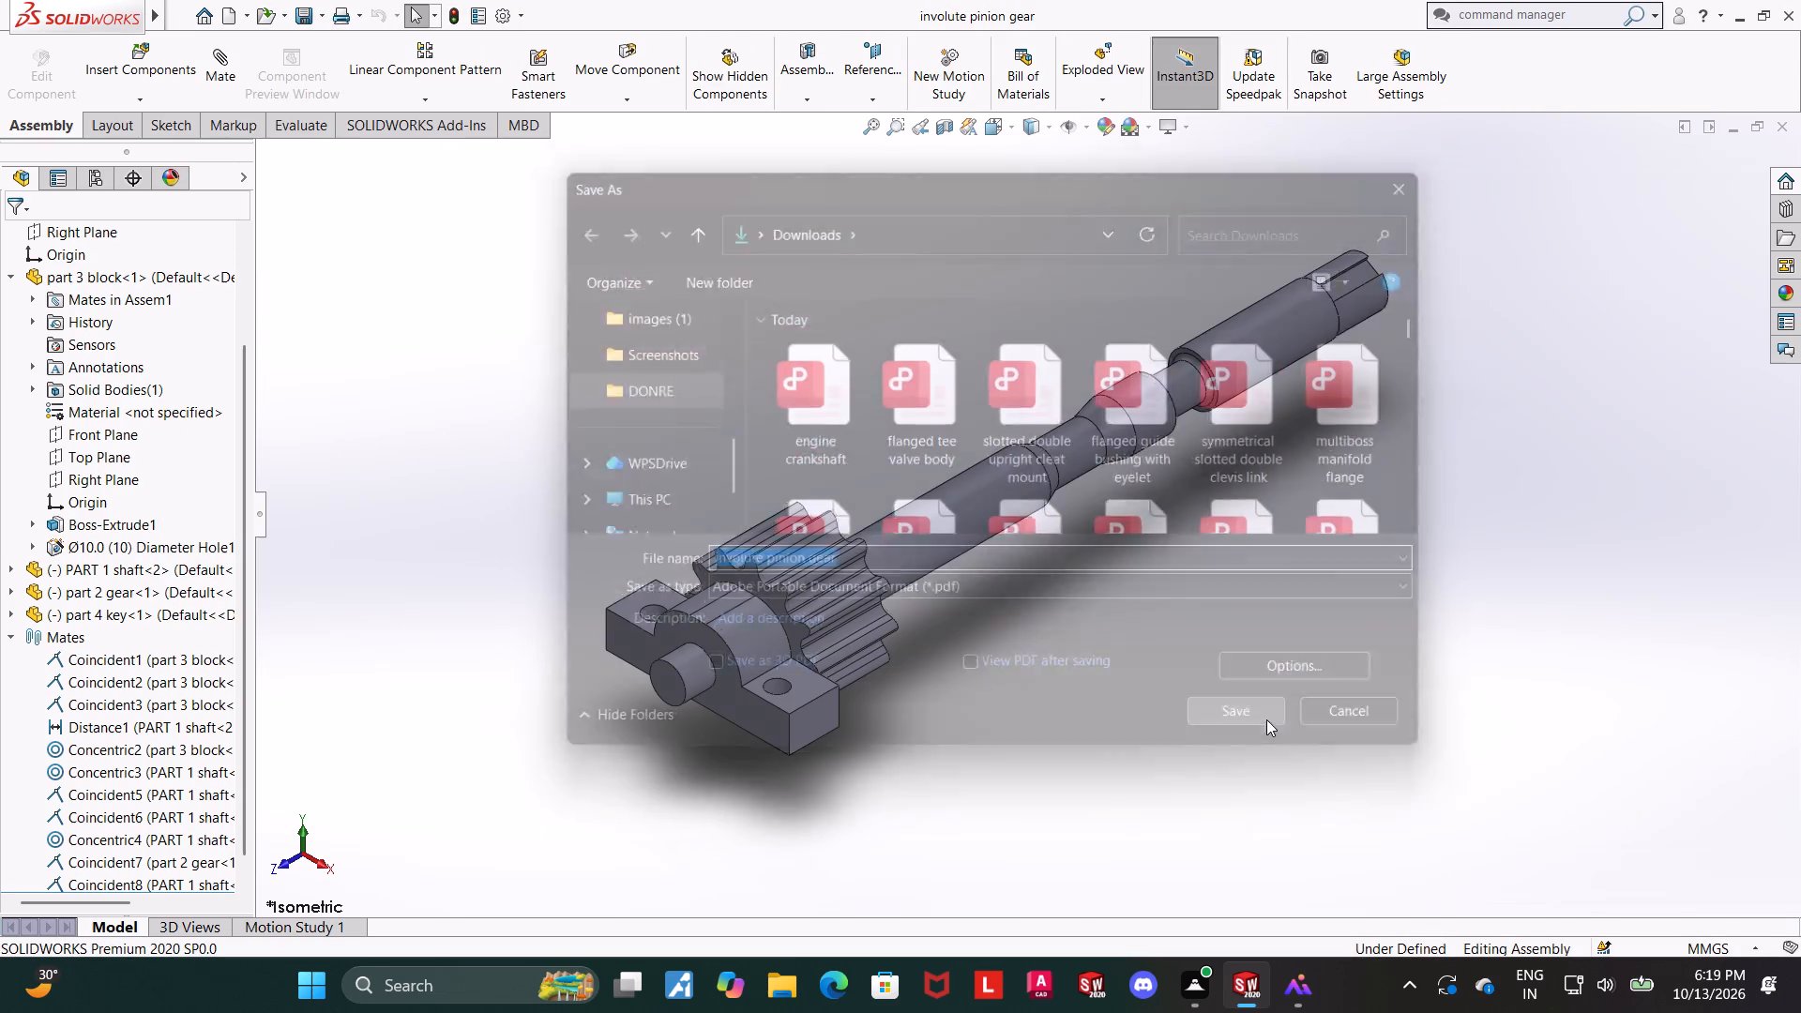